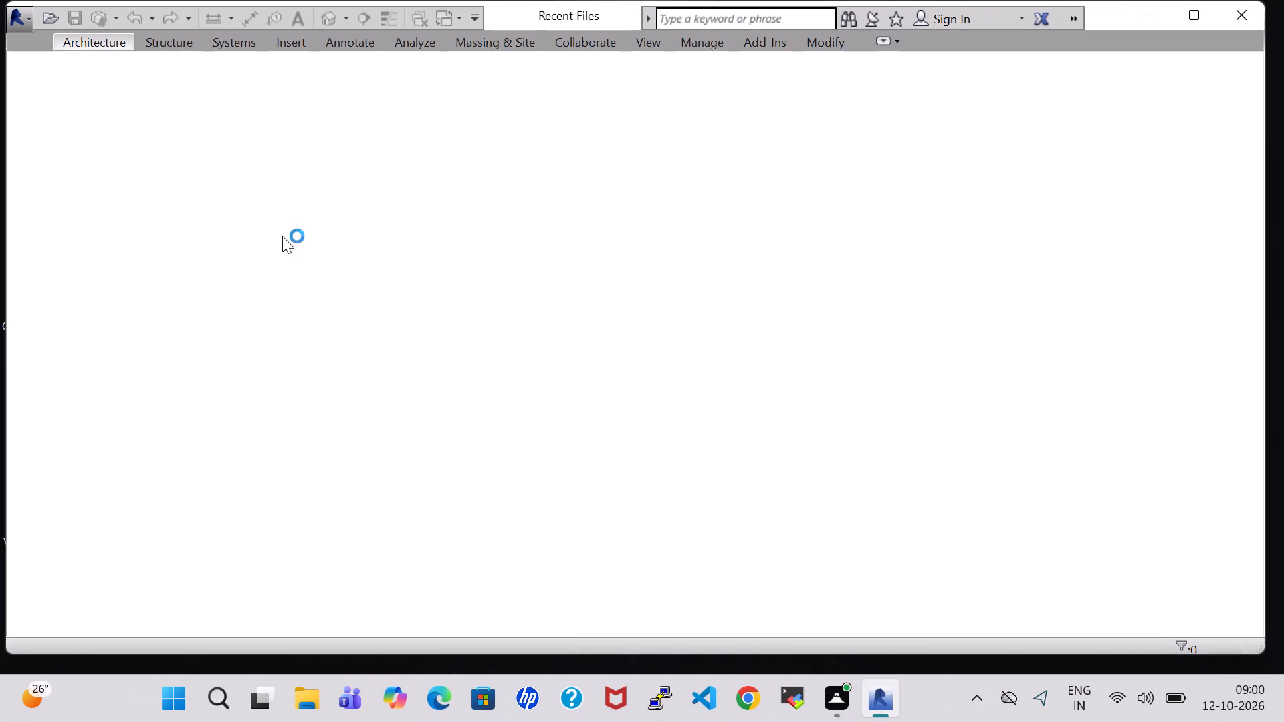
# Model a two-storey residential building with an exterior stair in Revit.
# Create a new project from the Architectural Template.
pyautogui.click(133, 163)
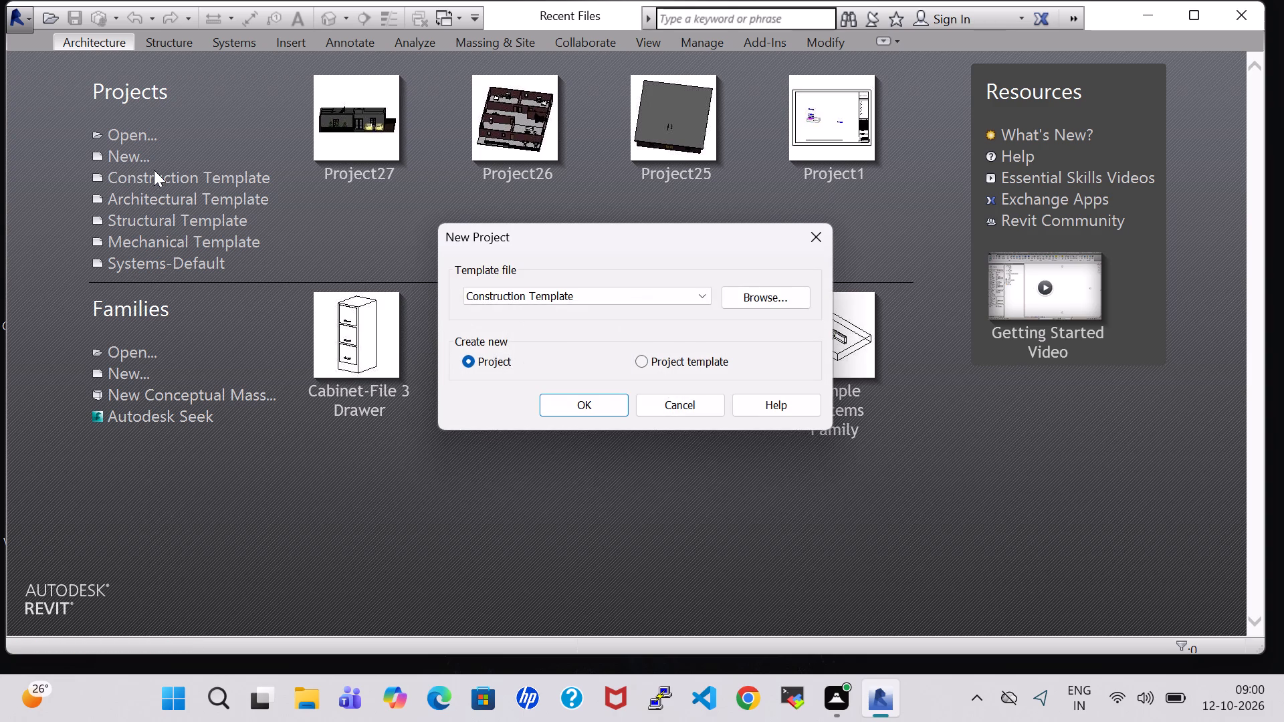
pyautogui.click(574, 302)
pyautogui.click(571, 342)
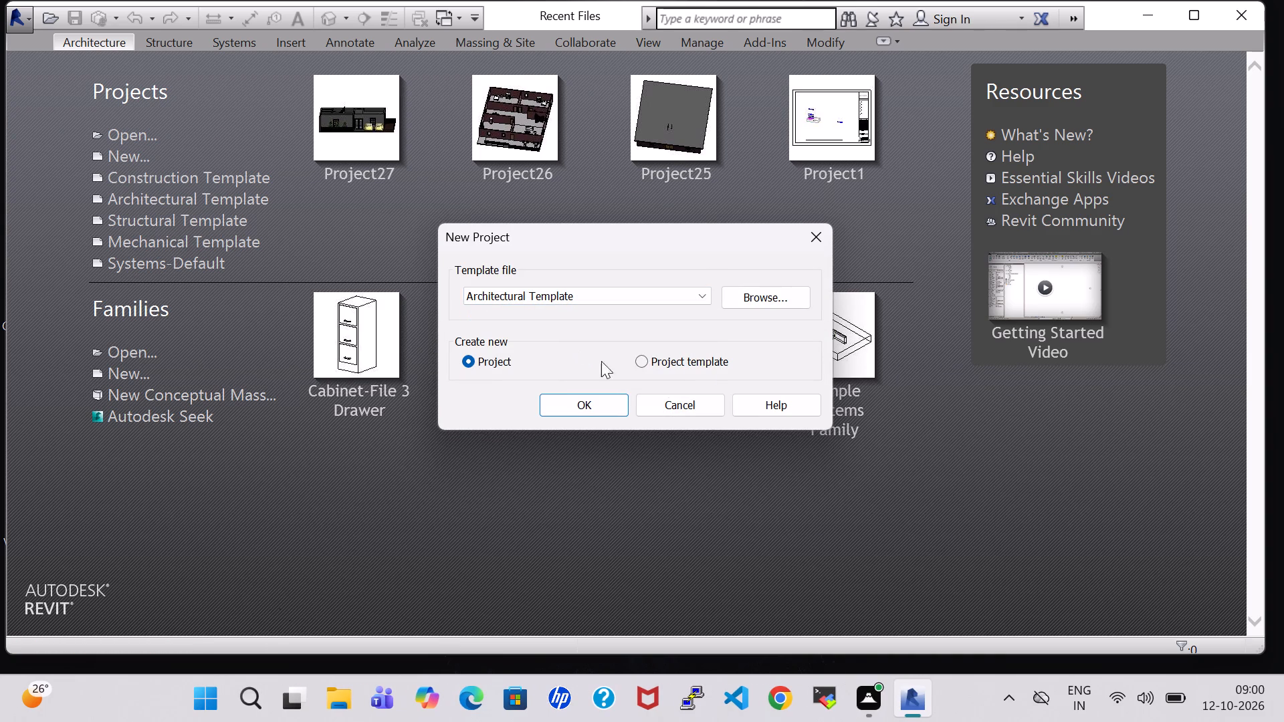
pyautogui.click(599, 397)
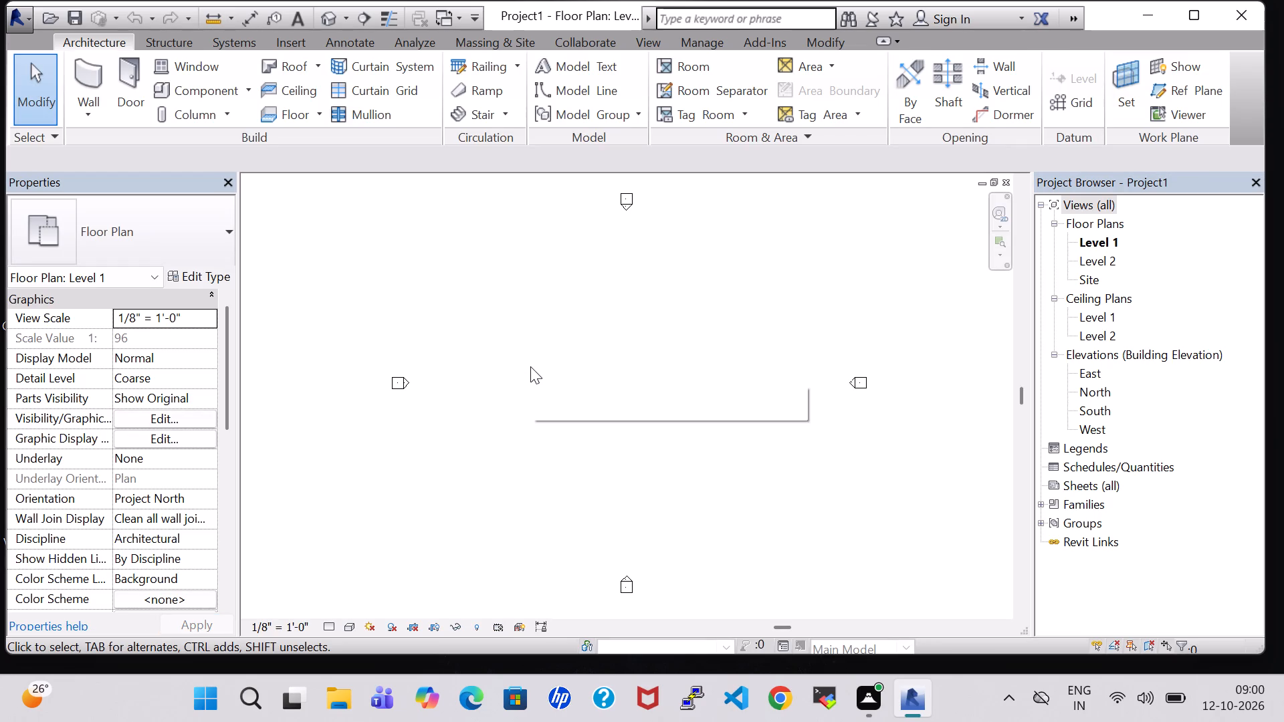
# Start an architectural wall of type Generic - 8" and set its unconnected height to 10' 0".
pyautogui.click(94, 71)
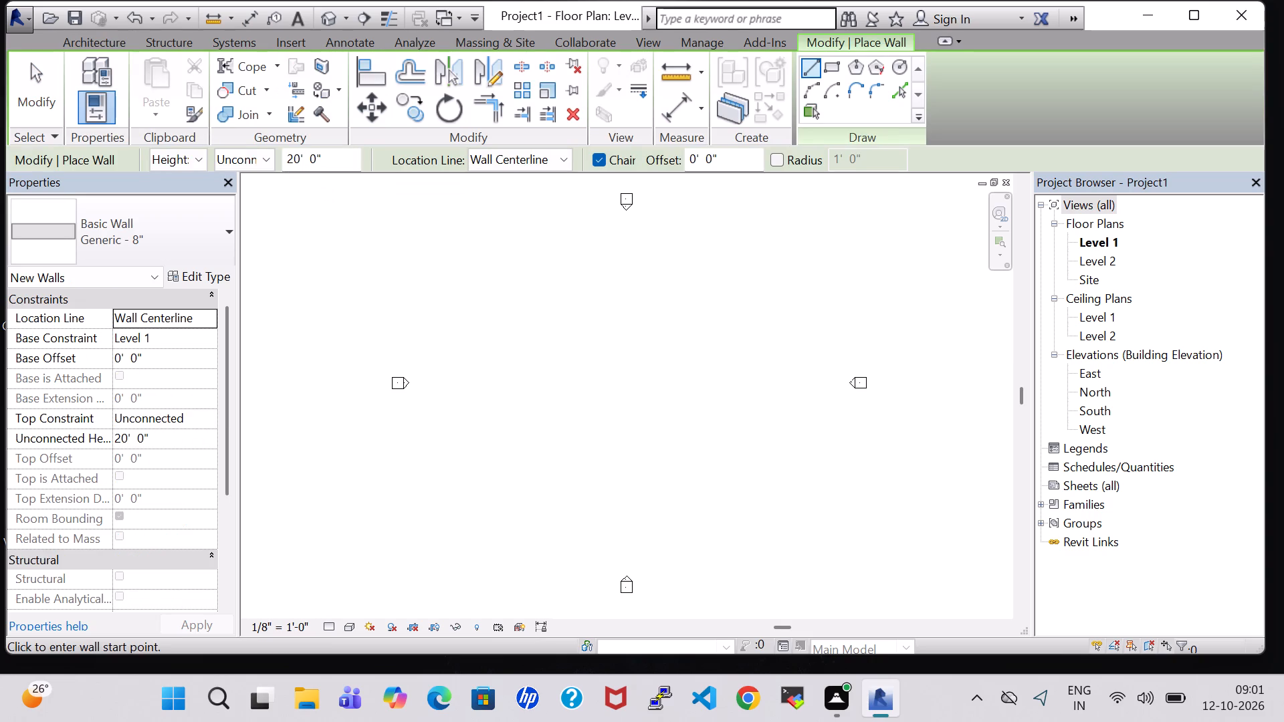
pyautogui.click(294, 166)
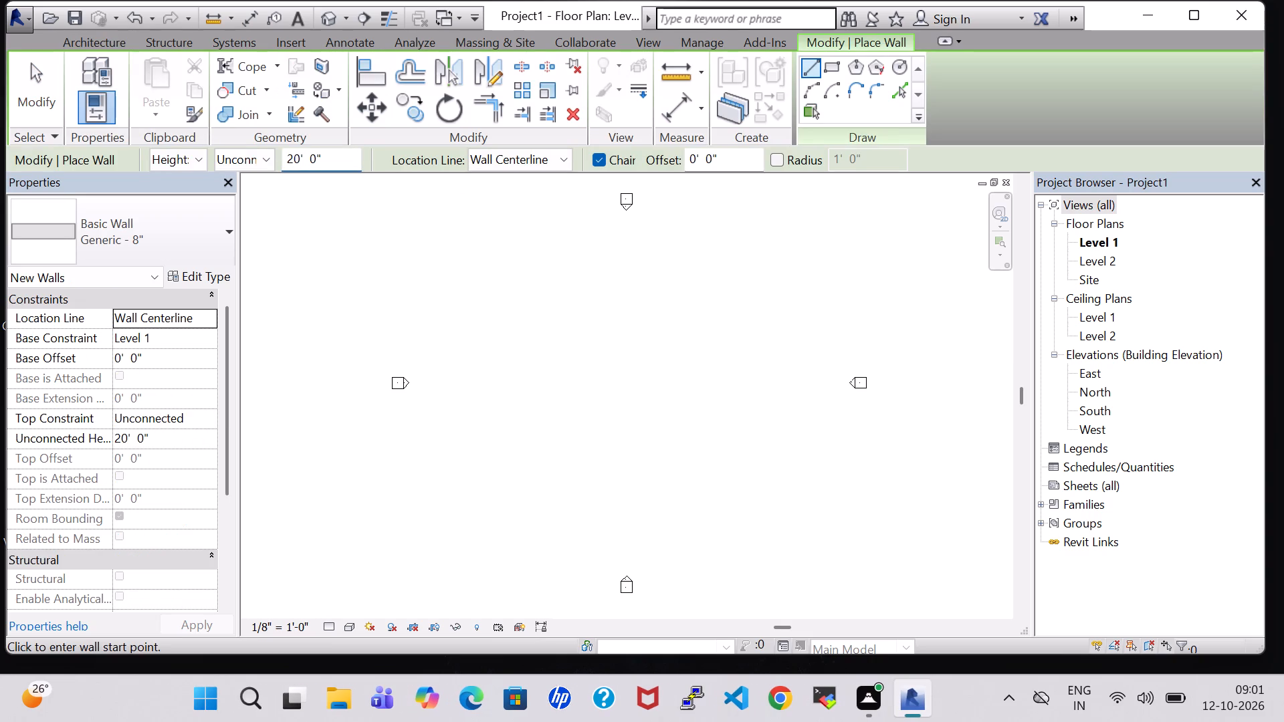
pyautogui.press('BackSpace')
pyautogui.press('1')
# Set the sample height in the Generic - 8" wall type's structure assembly to 10' 0" and apply it.
pyautogui.click(189, 275)
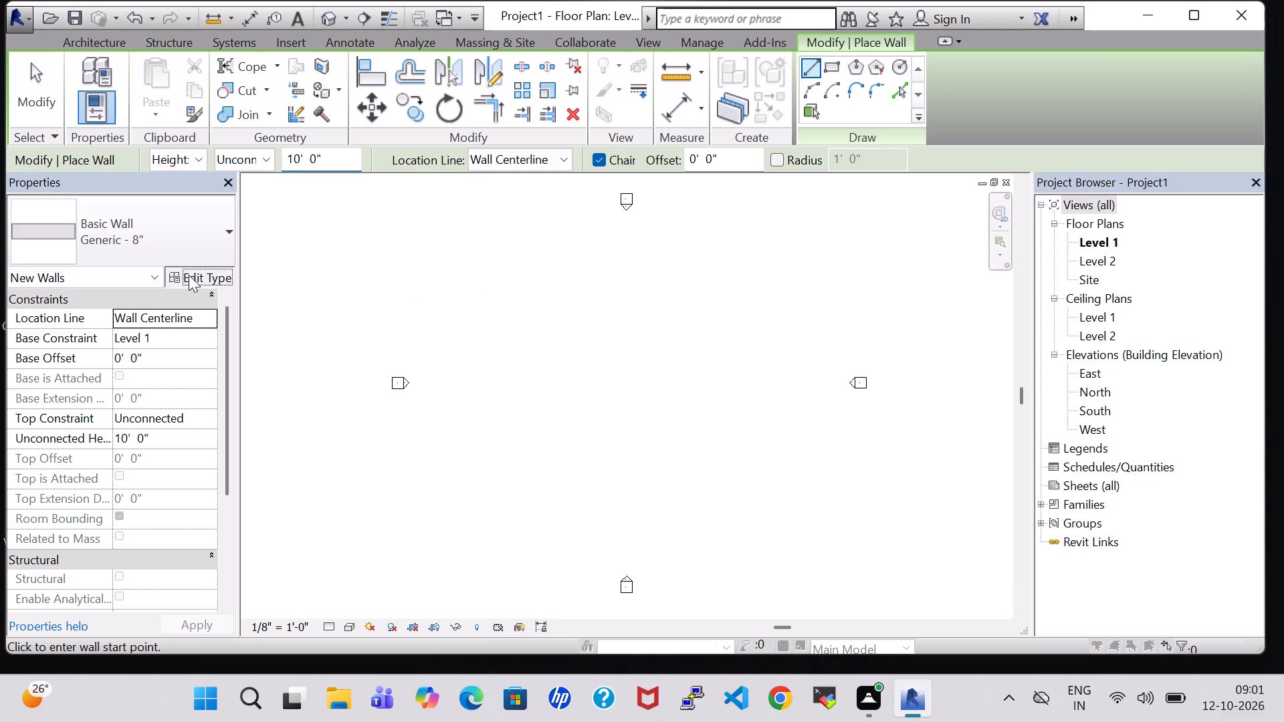
pyautogui.click(1144, 268)
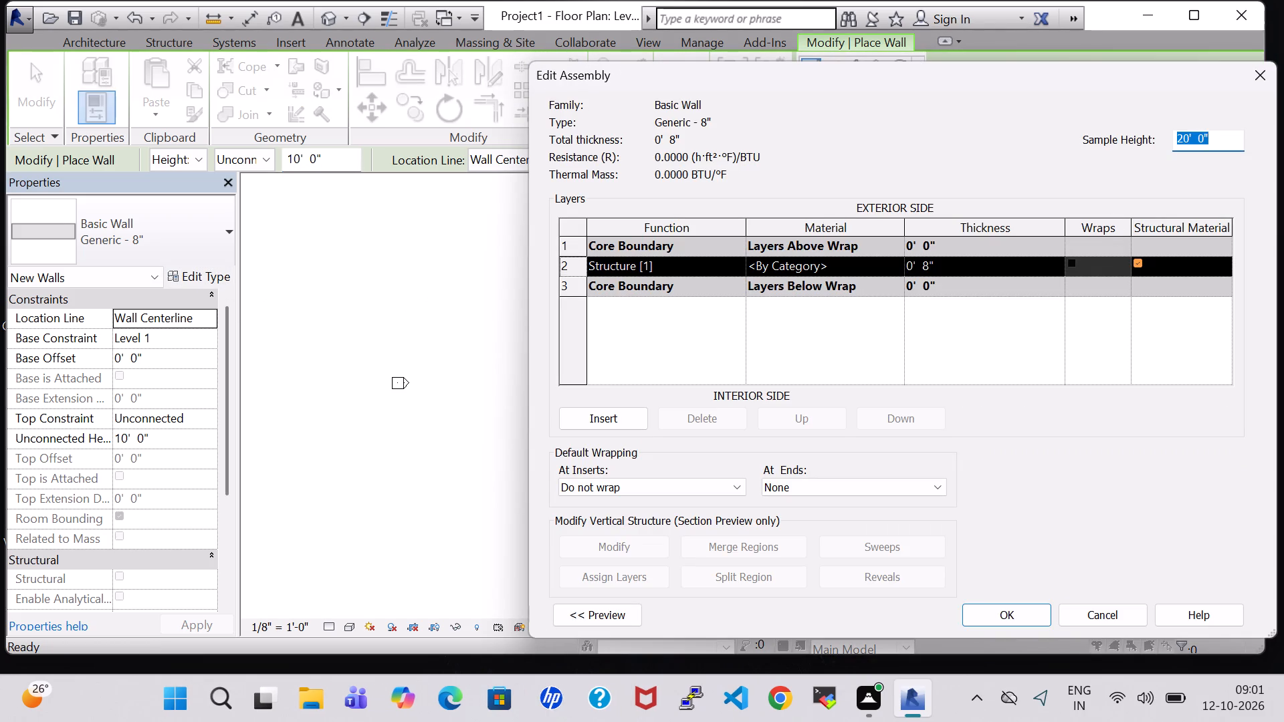
pyautogui.click(1183, 142)
pyautogui.press('BackSpace')
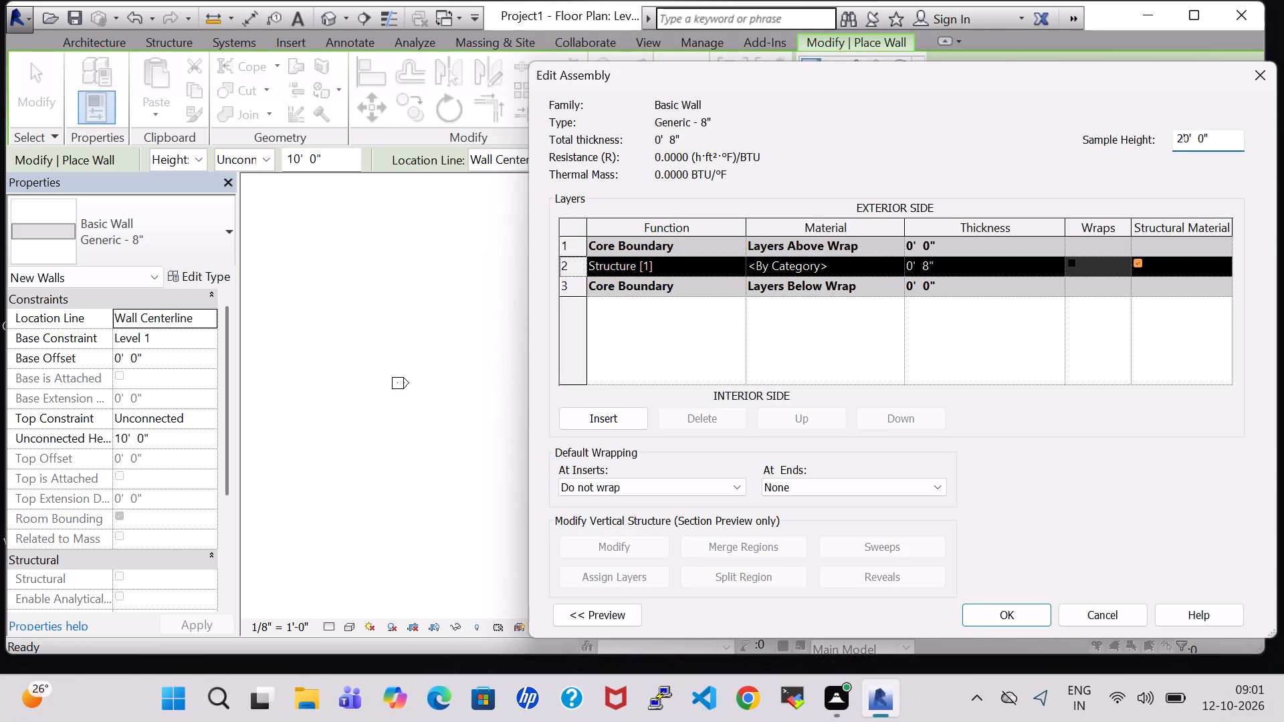
pyautogui.press('1')
pyautogui.press('Return')
pyautogui.click(1003, 606)
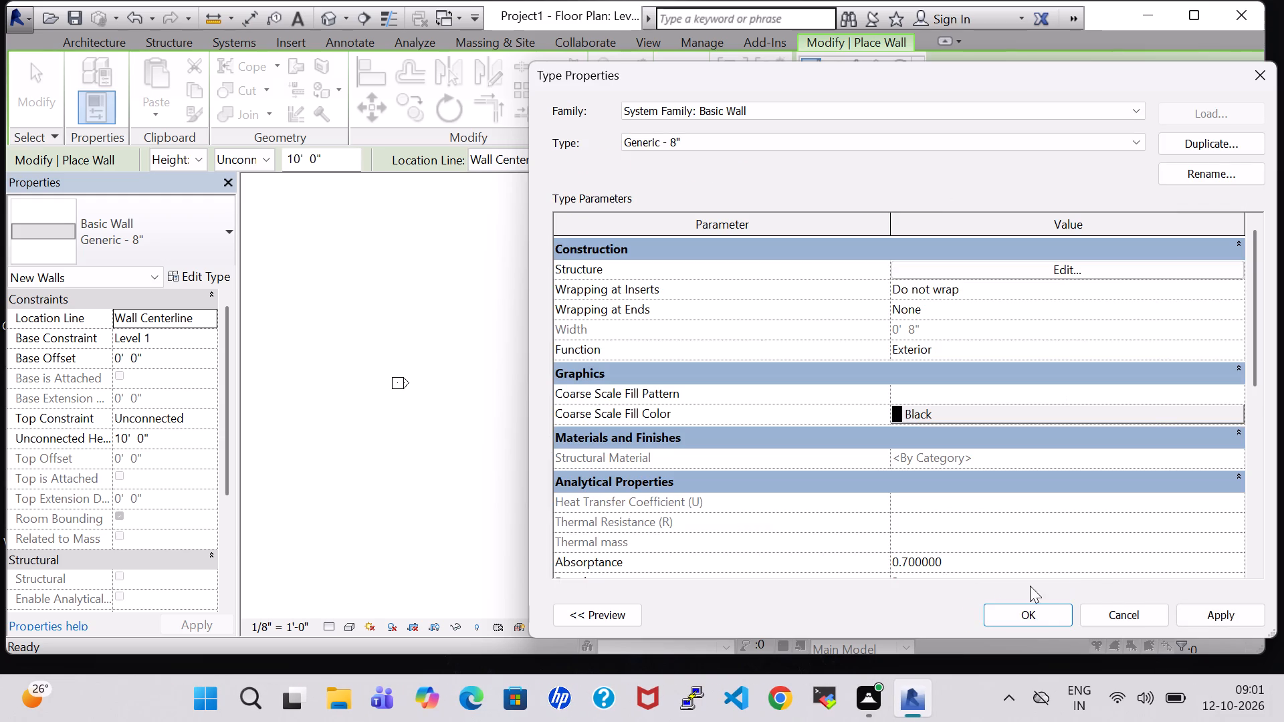
pyautogui.click(1237, 615)
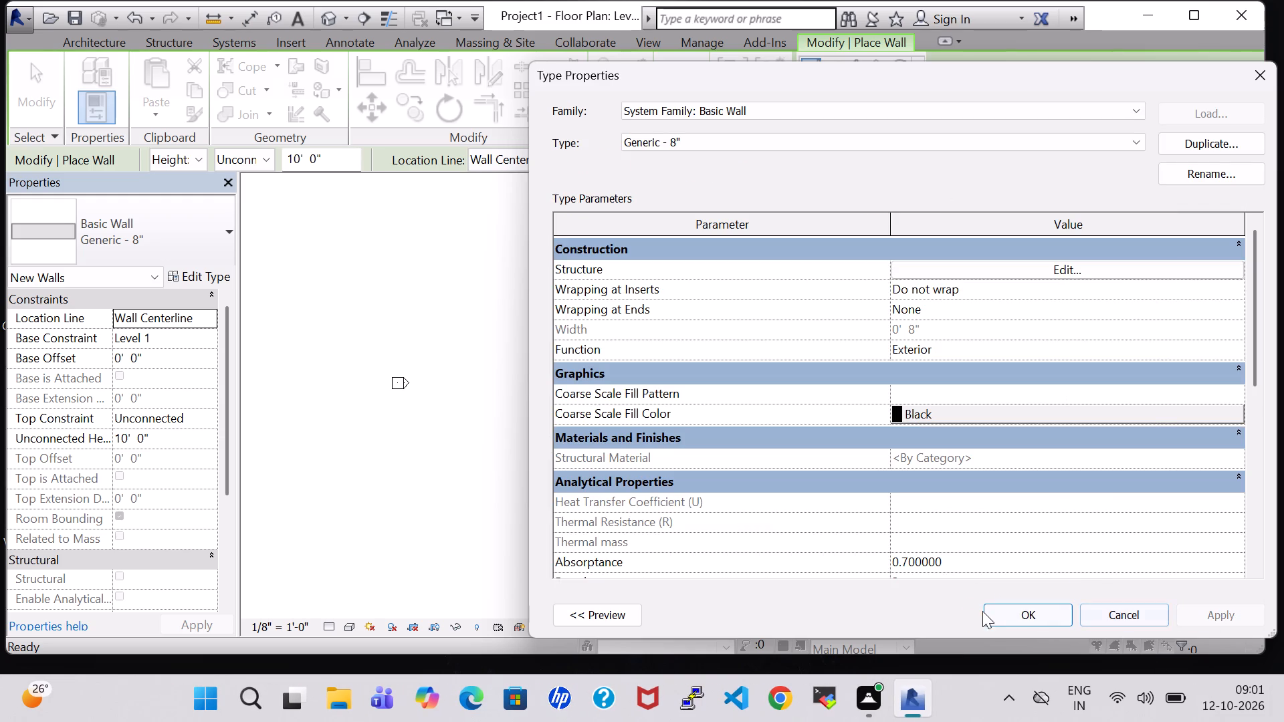
pyautogui.click(986, 620)
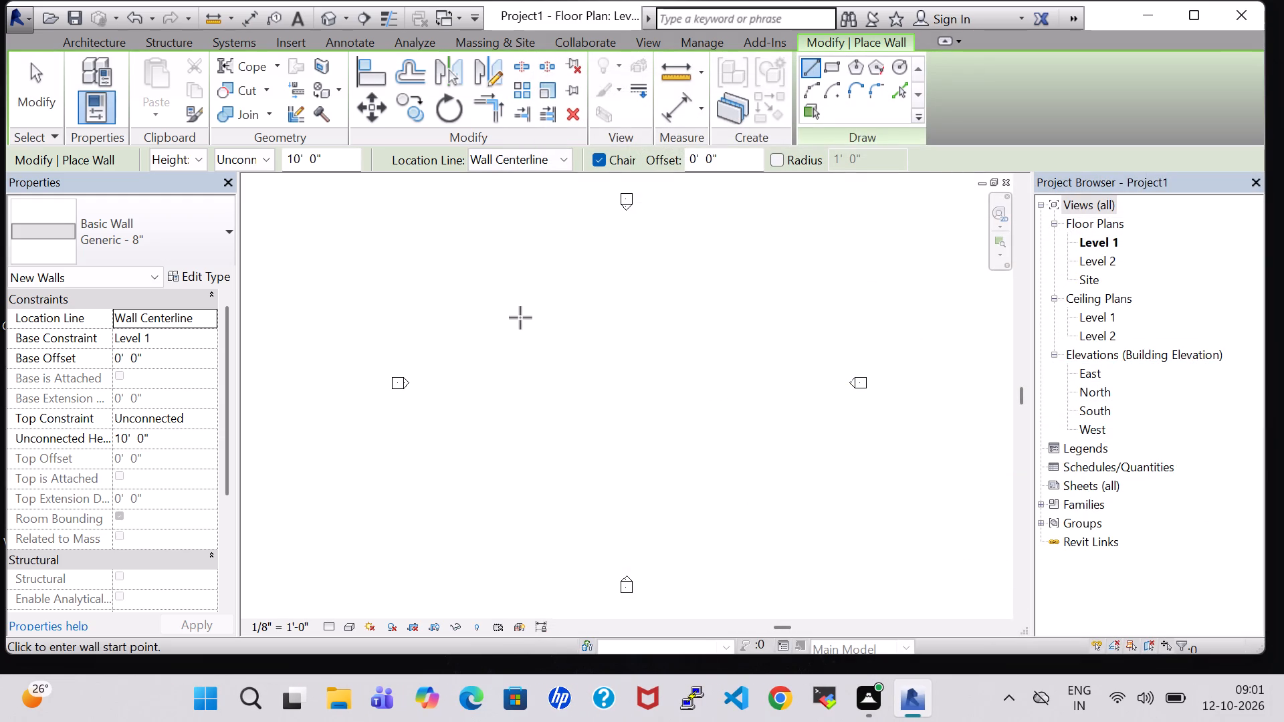
# Draw a horizontal wall 35' long in the upper part of the Level 1 plan, between the elevation markers.
pyautogui.click(487, 285)
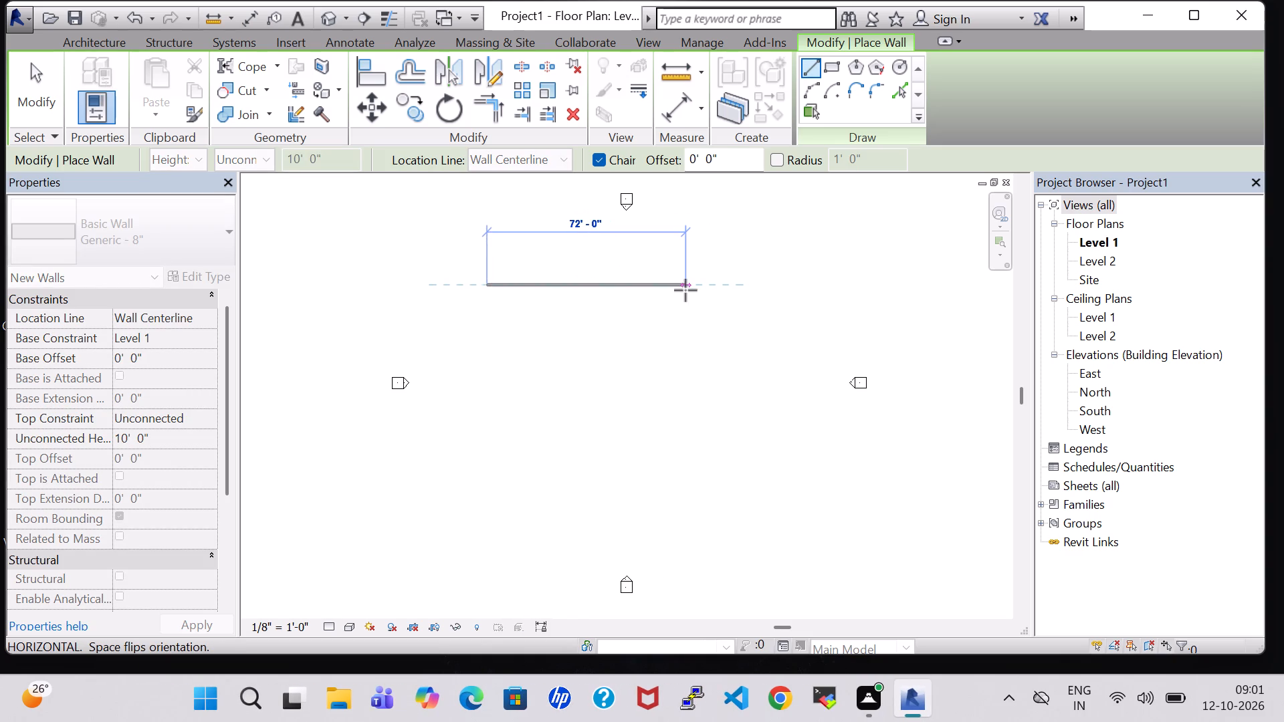
pyautogui.write('35')
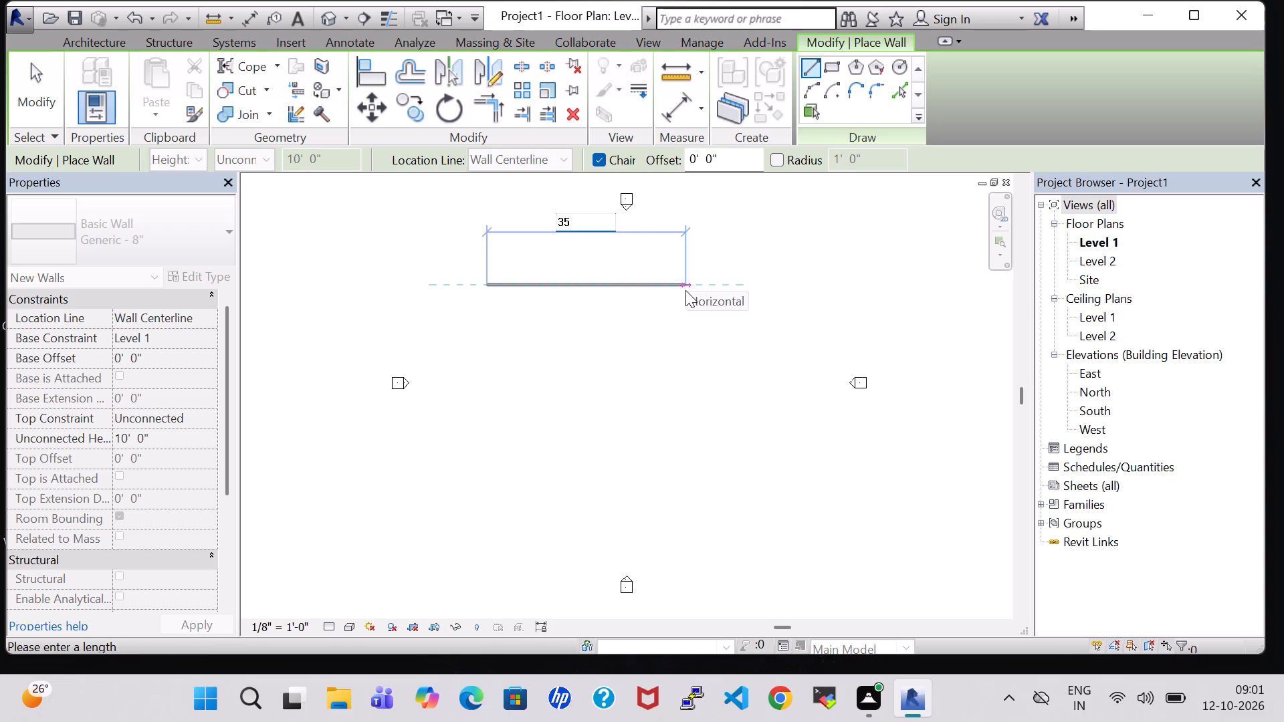
pyautogui.press('Return')
pyautogui.scroll(2, 593, 288)
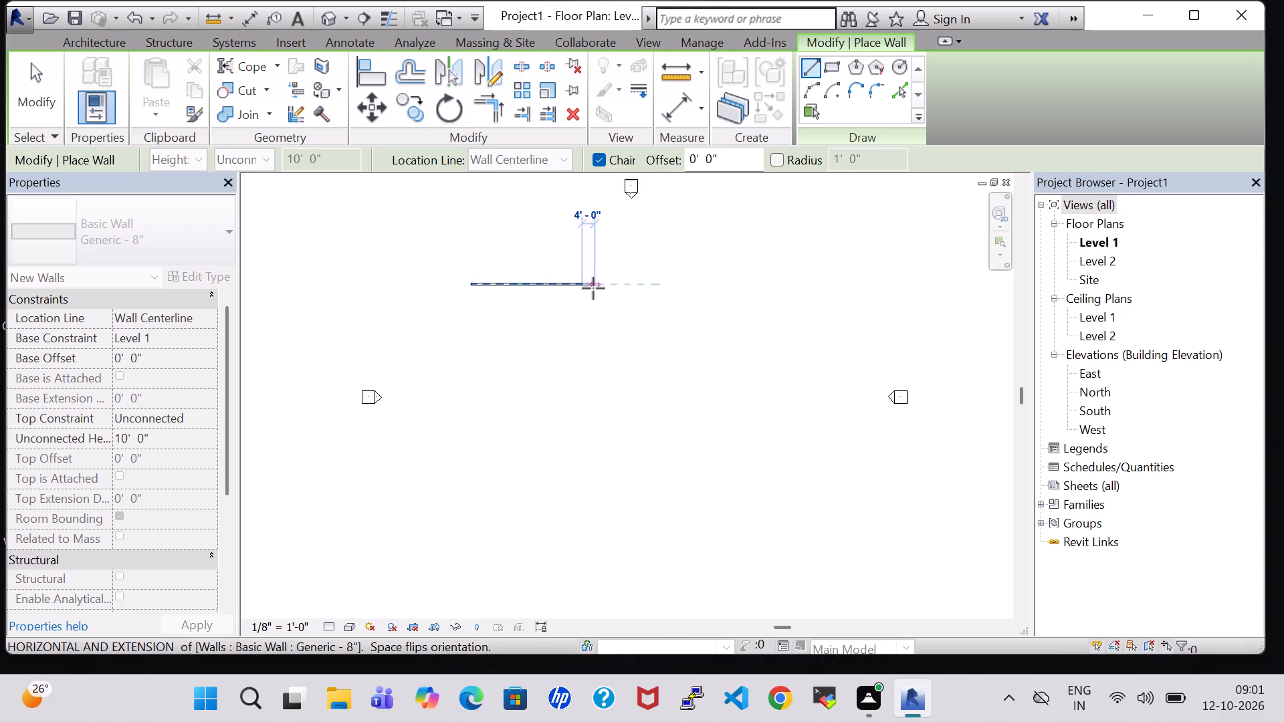
pyautogui.scroll(6, 593, 288)
pyautogui.press('Escape')
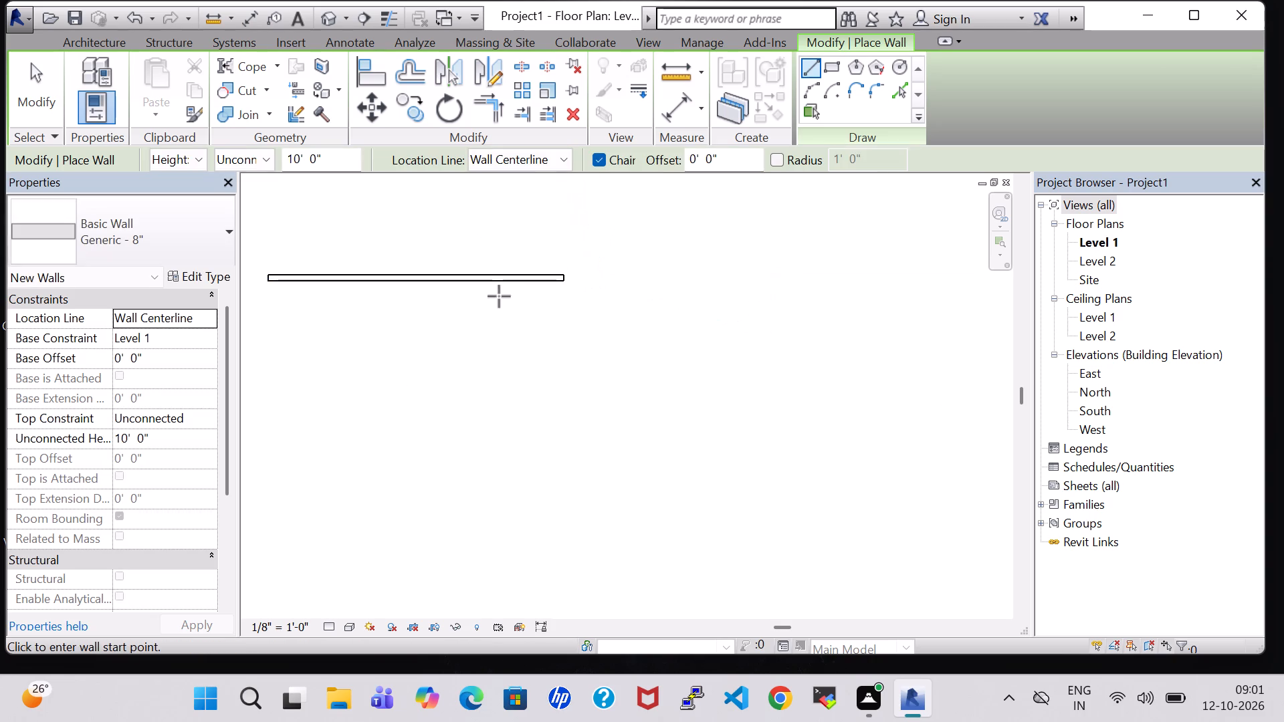
pyautogui.press('Escape')
# Nudge the 35' wall eastward until it sits beneath the north elevation marker.
pyautogui.click(464, 284)
pyautogui.press('Right')
pyautogui.press('Right')
pyautogui.press('Right')
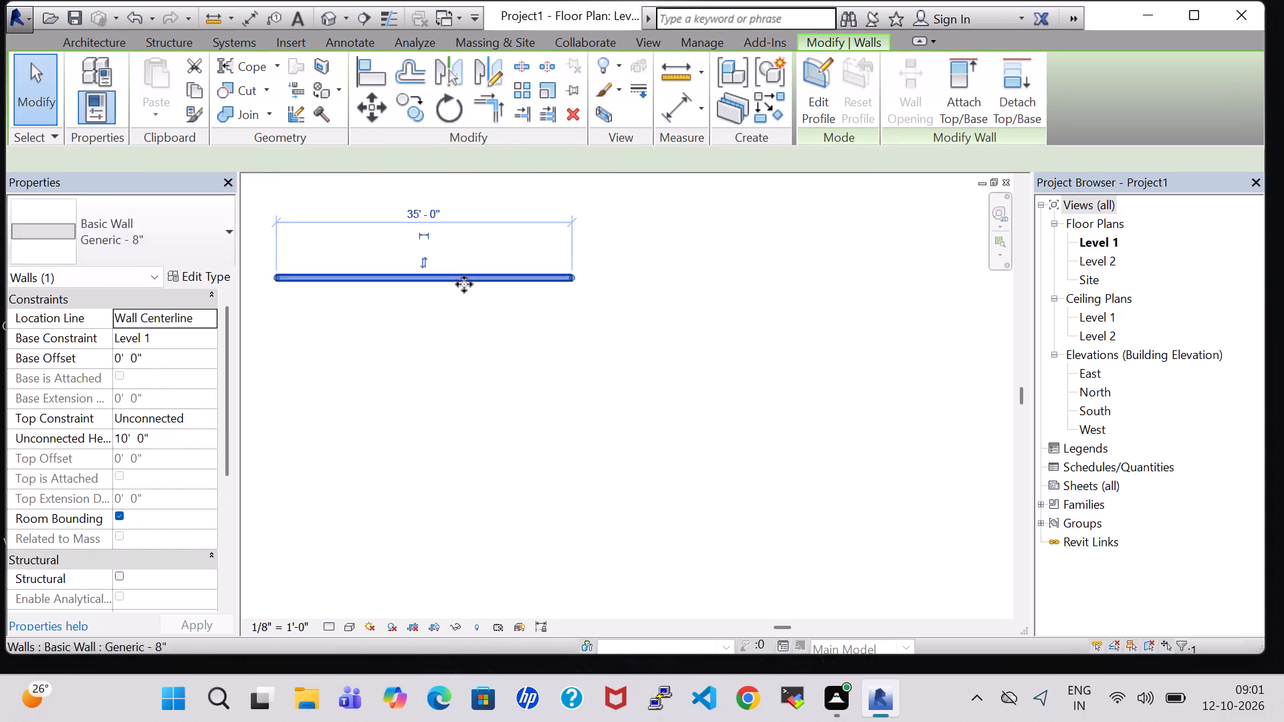
pyautogui.press('Right')
pyautogui.press('Right')
pyautogui.press('Right')
pyautogui.press('Right')
pyautogui.press('Right')
pyautogui.press('Right')
pyautogui.press('Right')
pyautogui.press('Right')
pyautogui.press('Right')
pyautogui.press('Right')
pyautogui.press('Right')
pyautogui.press('Right')
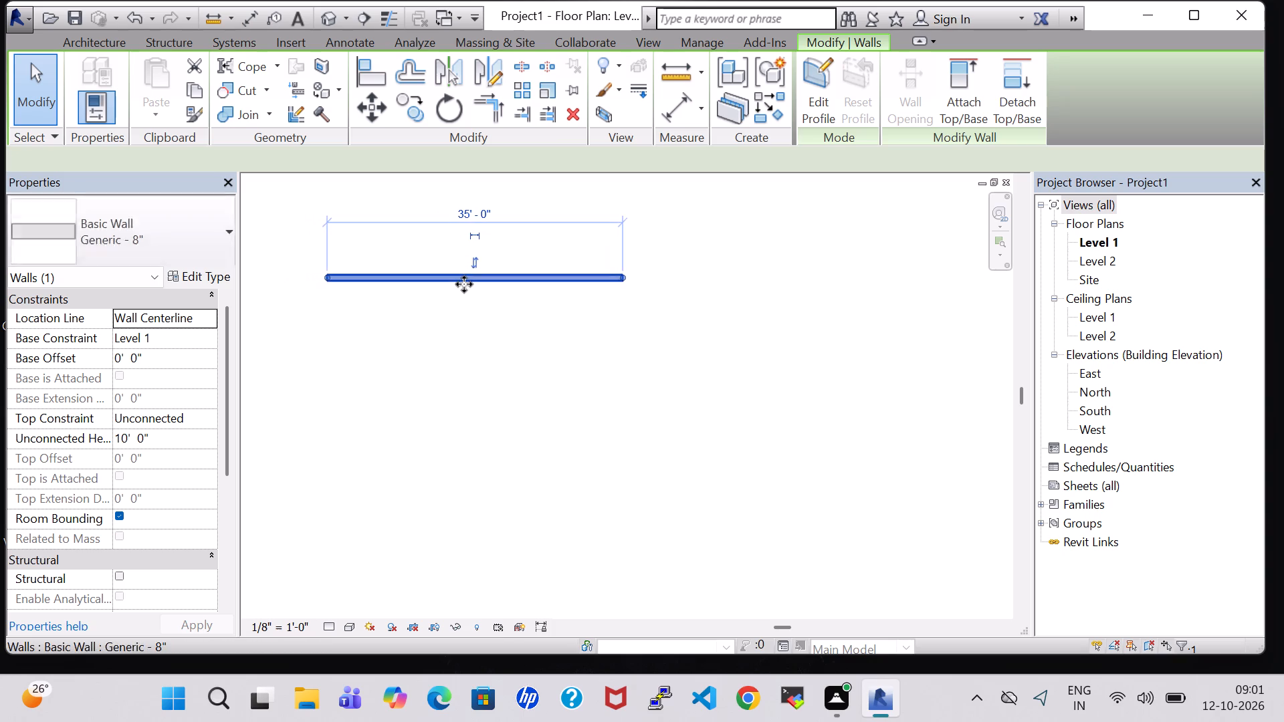
pyautogui.press('Right')
pyautogui.press('Right')
pyautogui.press('Right')
pyautogui.press('Right')
pyautogui.press('Right')
pyautogui.press('Right')
pyautogui.press('Right')
pyautogui.press('Right')
pyautogui.press('Right')
pyautogui.press('Right')
pyautogui.press('Right')
pyautogui.press('Right')
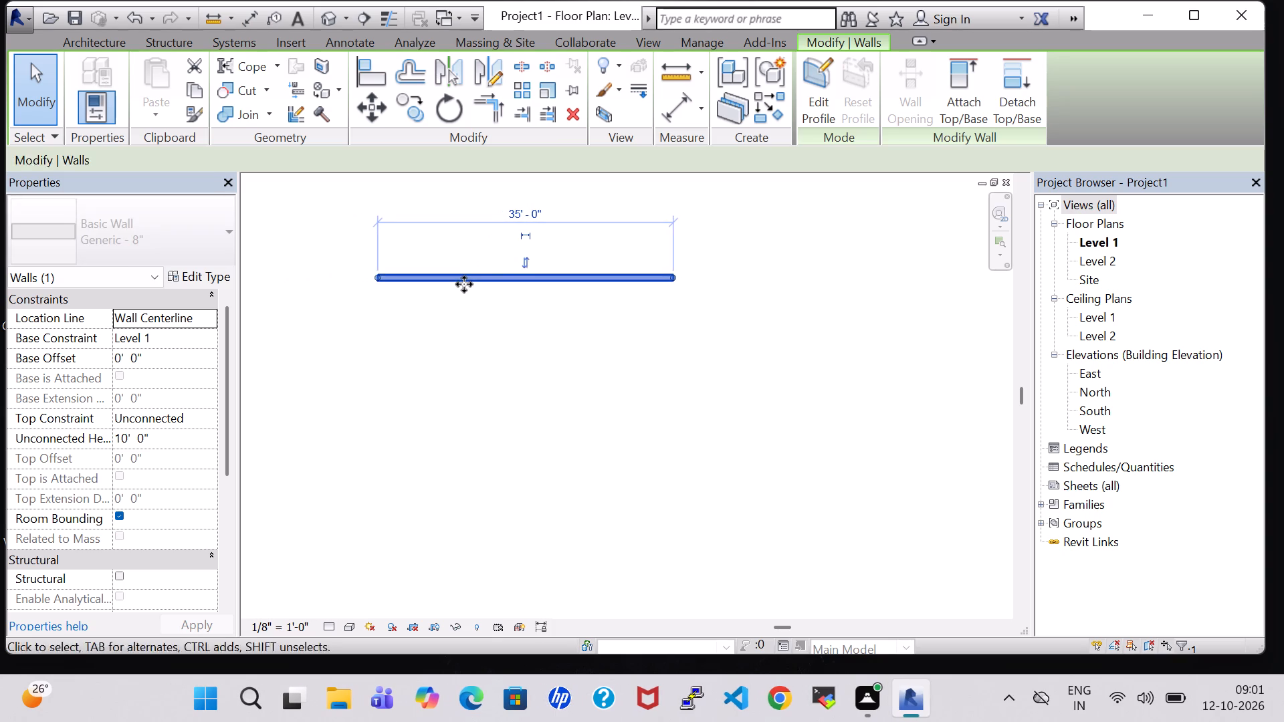
pyautogui.press('Right')
pyautogui.press('Right')
pyautogui.press('Right')
pyautogui.press('Right')
pyautogui.press('Right')
pyautogui.press('Right')
pyautogui.press('Right')
pyautogui.press('Right')
pyautogui.press('Right')
pyautogui.press('Right')
pyautogui.press('Right')
pyautogui.press('Right')
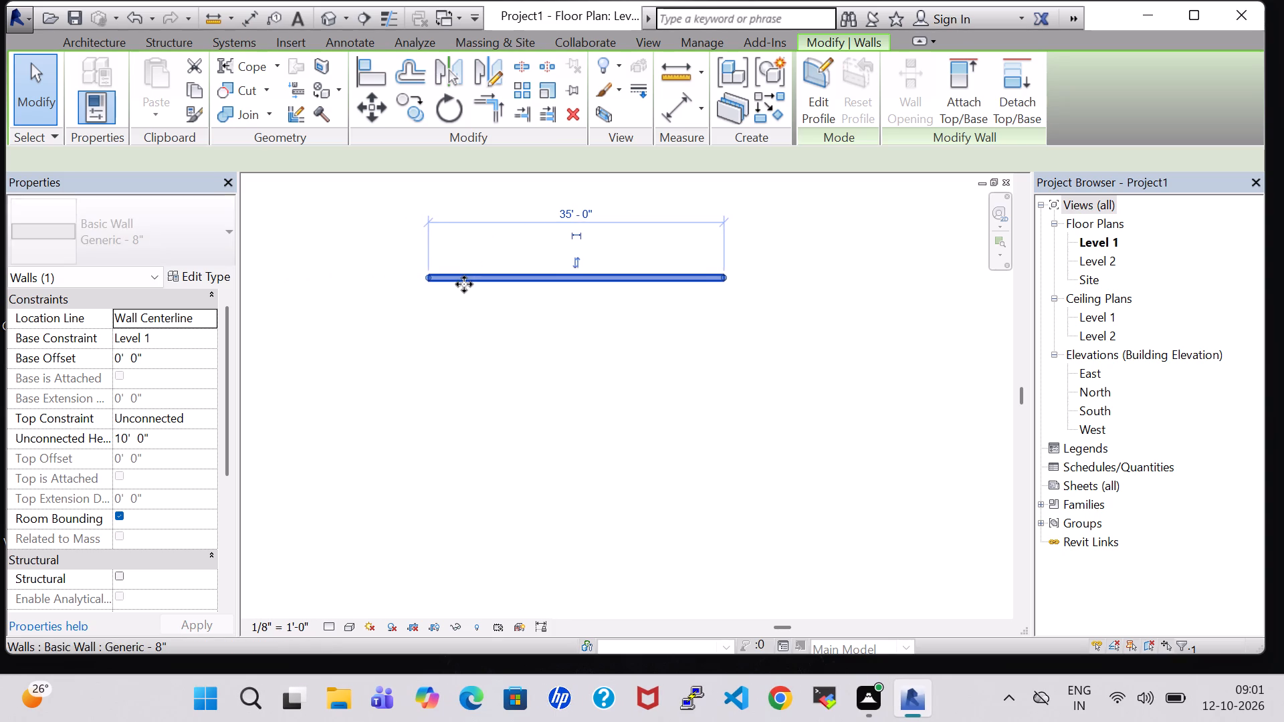
pyautogui.press('Right')
pyautogui.press('Right')
pyautogui.press('Right')
pyautogui.press('Right')
pyautogui.press('Right')
pyautogui.press('Right')
pyautogui.press('Right')
pyautogui.press('Right')
pyautogui.press('Right')
pyautogui.press('Right')
pyautogui.press('Right')
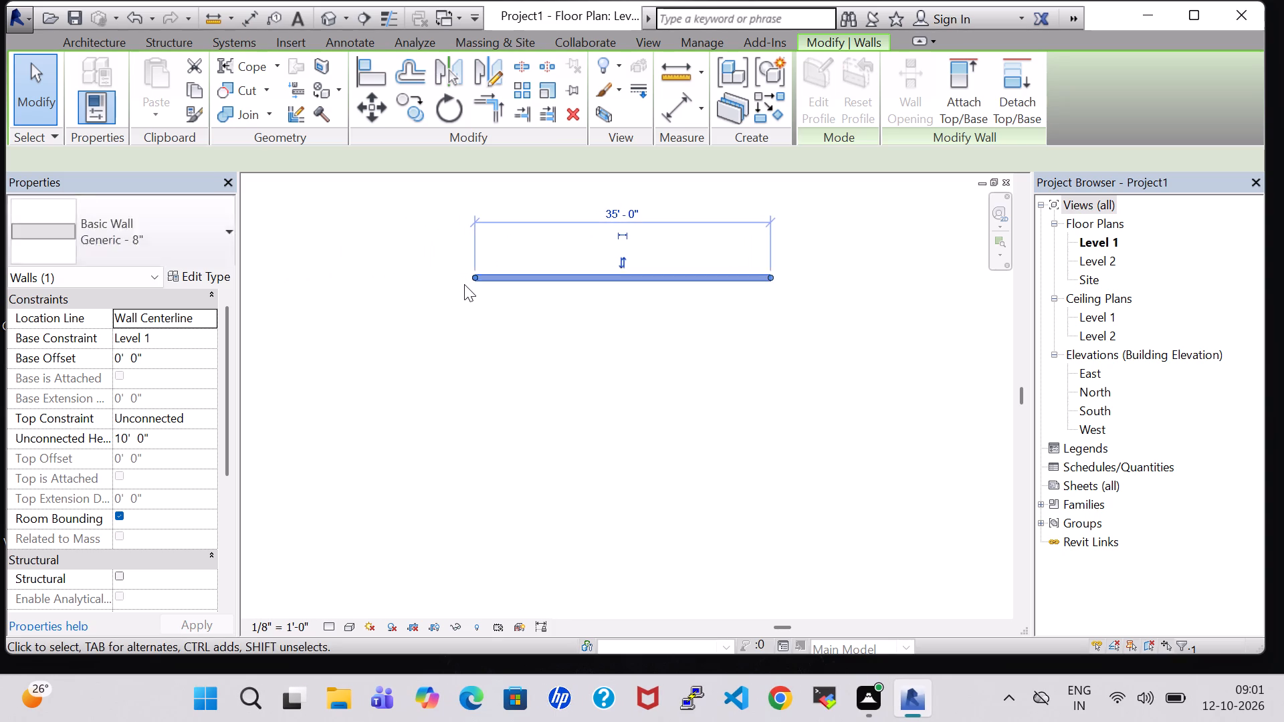
pyautogui.press('Right')
pyautogui.scroll(-8, 805, 389)
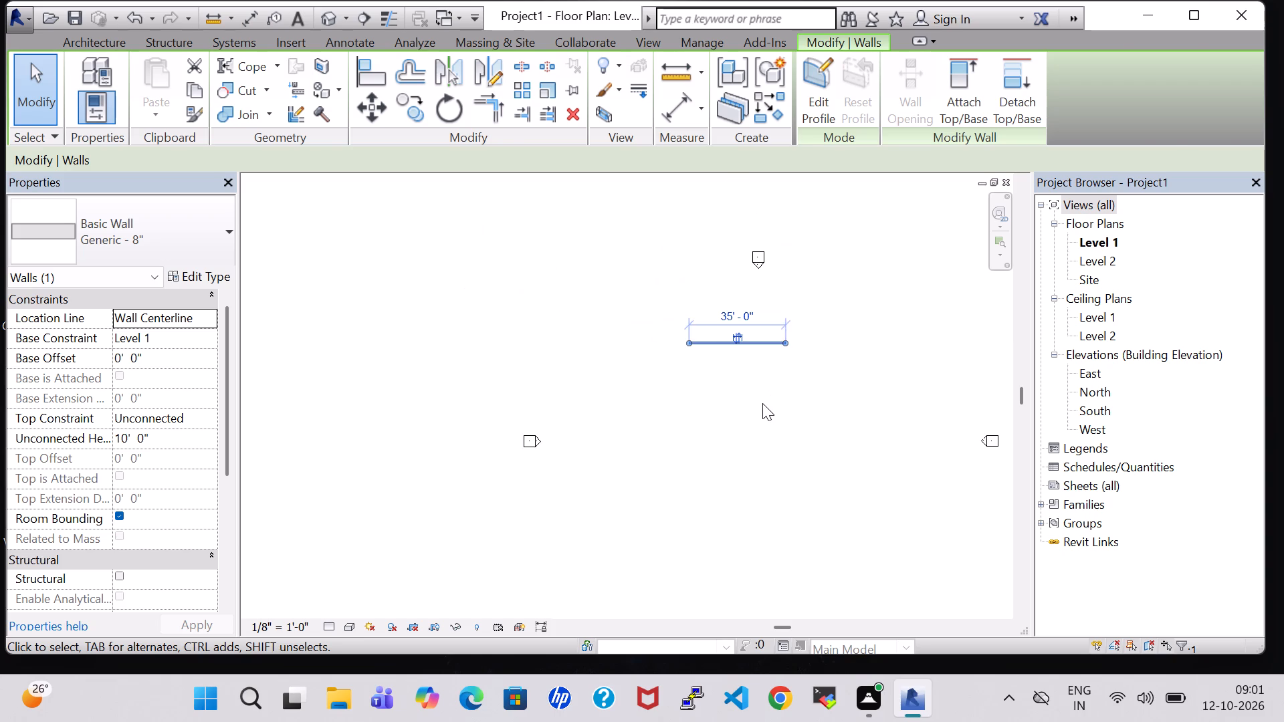
pyautogui.click(762, 403)
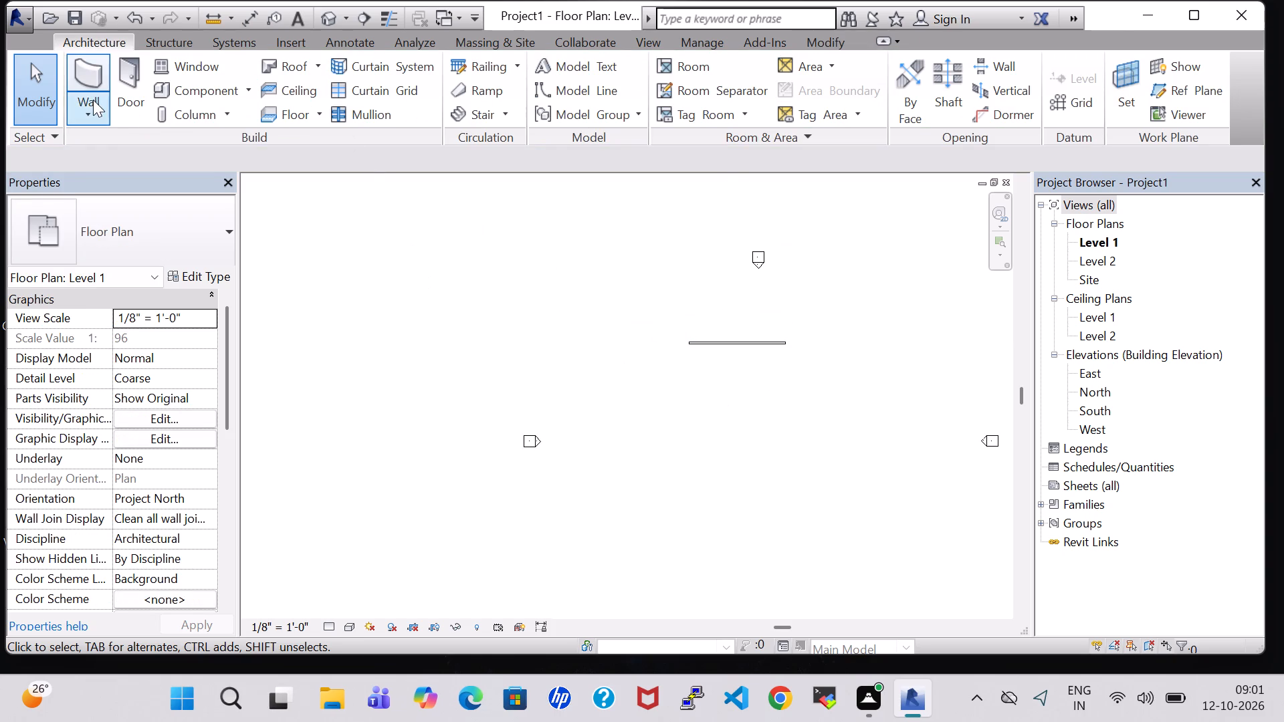
# Draw a 60' wall down from the west end of the 35' wall, then a 35' south wall and an east wall closing the rectangle.
pyautogui.click(91, 72)
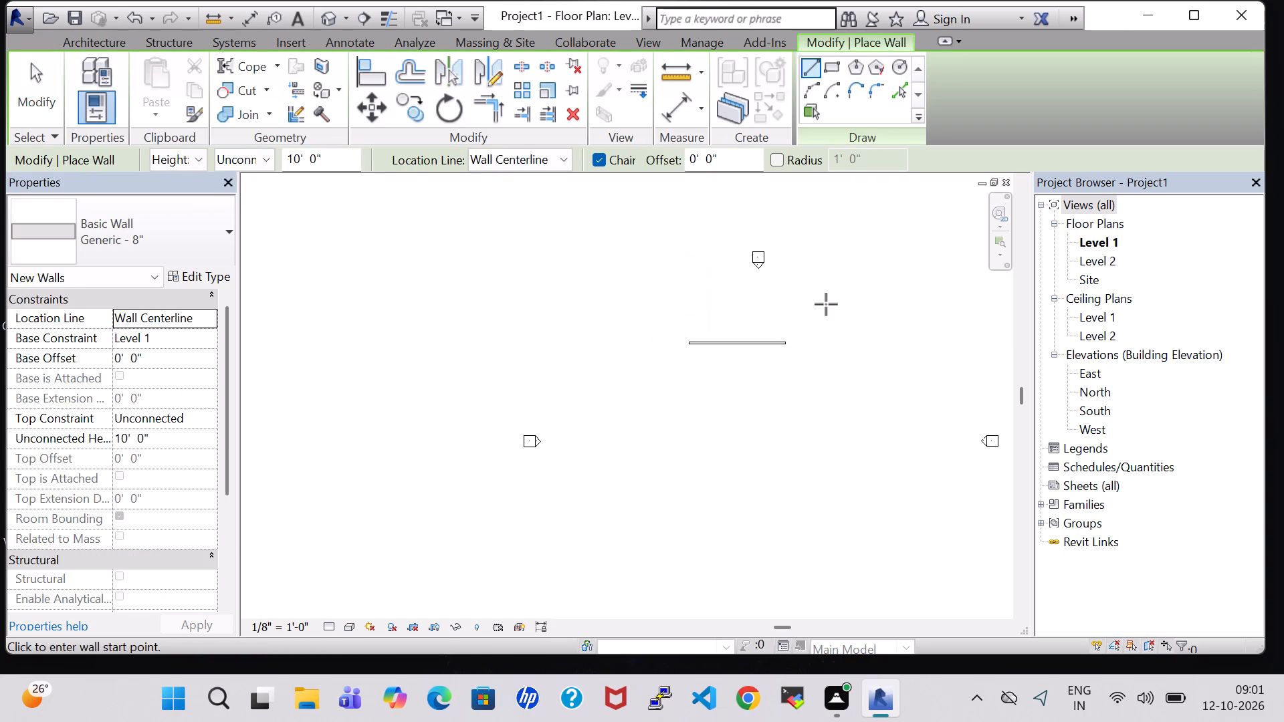
pyautogui.click(689, 346)
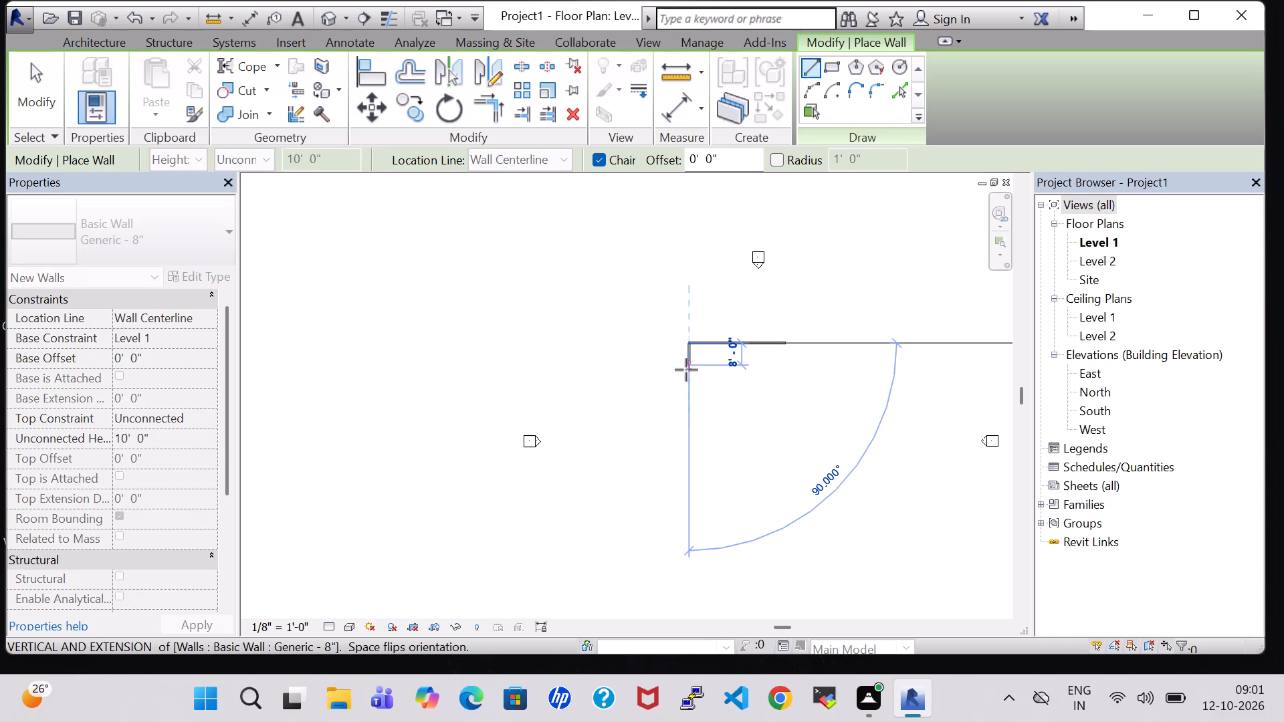
pyautogui.write('60')
pyautogui.press('Return')
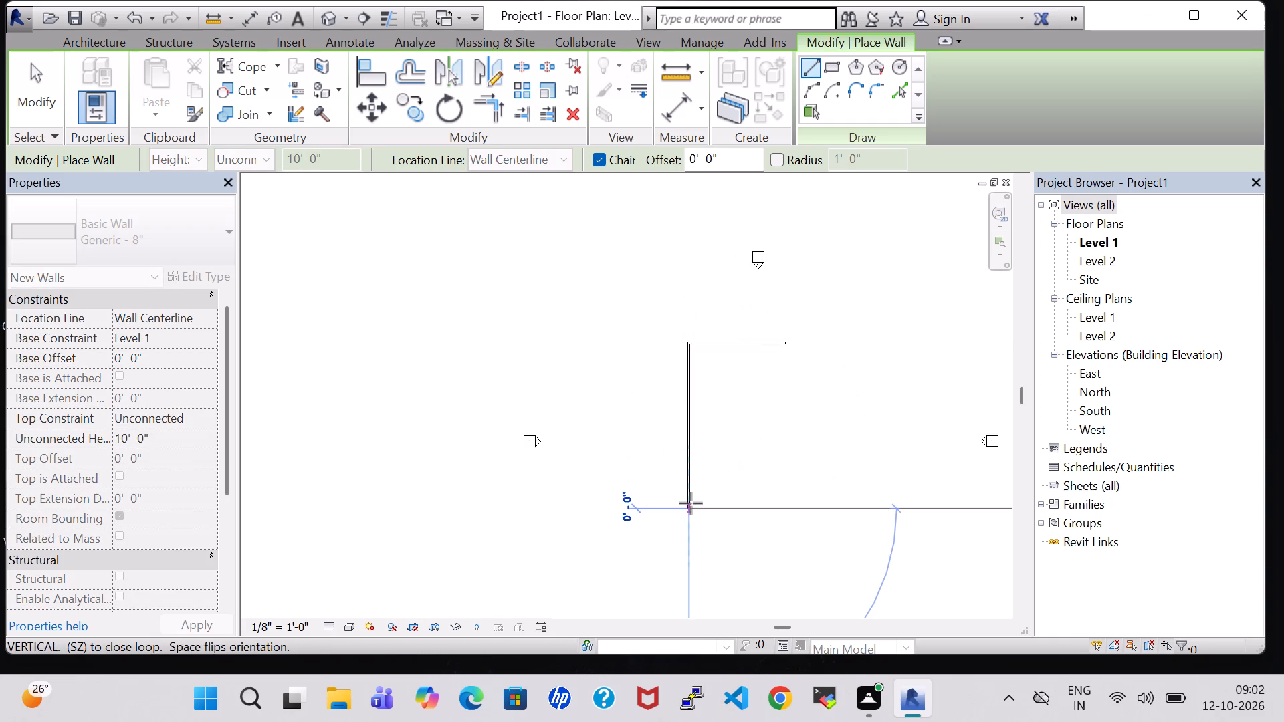
pyautogui.click(792, 509)
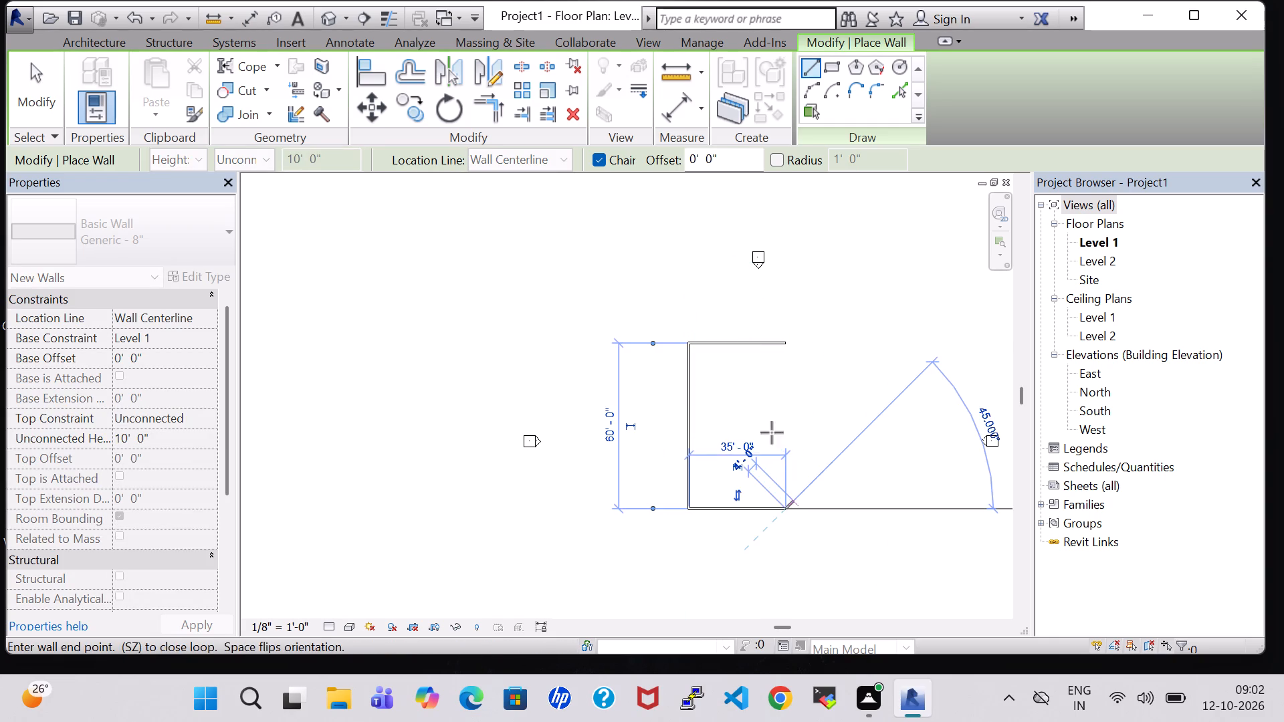
pyautogui.click(780, 346)
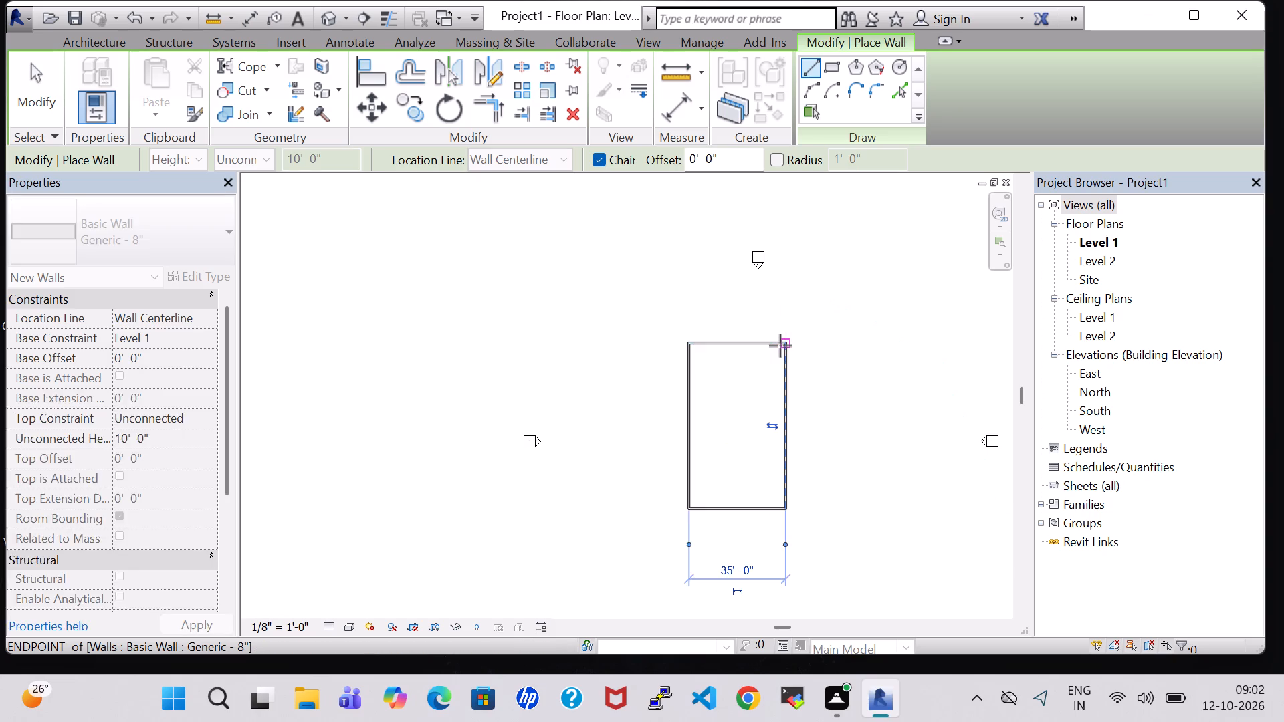
pyautogui.press('Escape')
pyautogui.press('Escape')
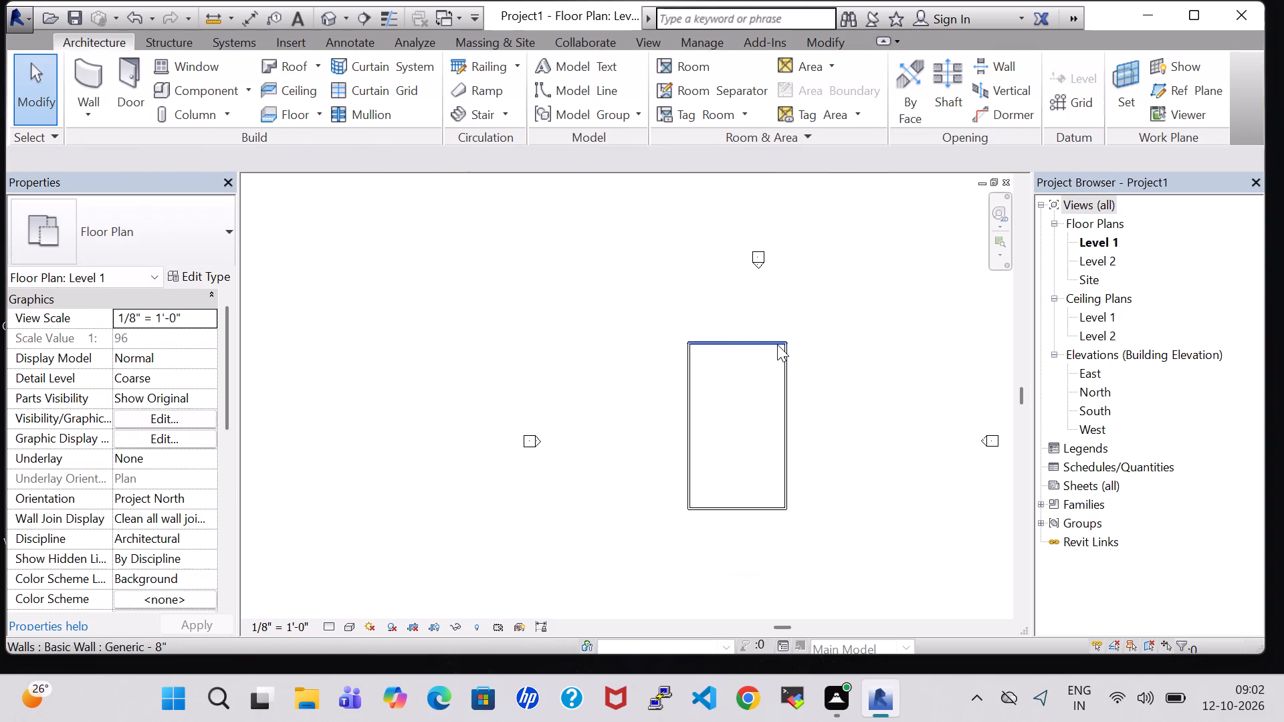
# Check the four walls' dimensions in plan and their height in the East elevation, returning to the Level 1 floor plan.
pyautogui.click(746, 340)
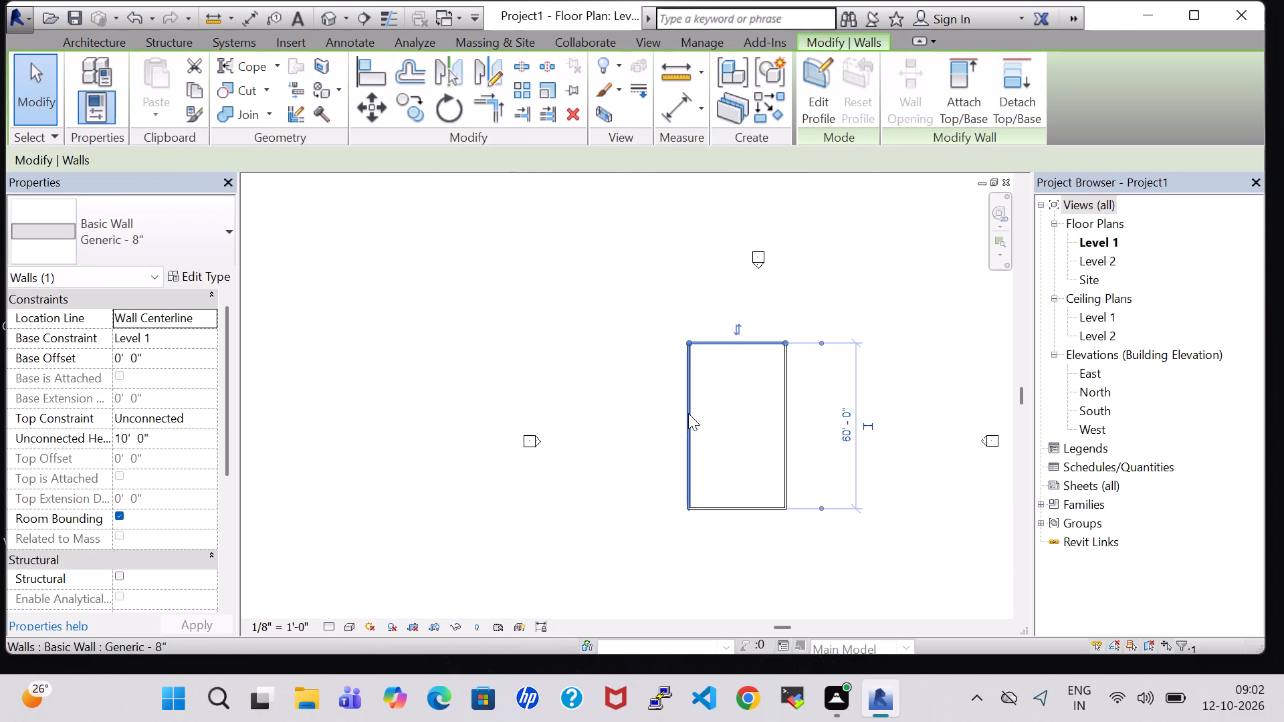
pyautogui.click(688, 413)
pyautogui.click(788, 413)
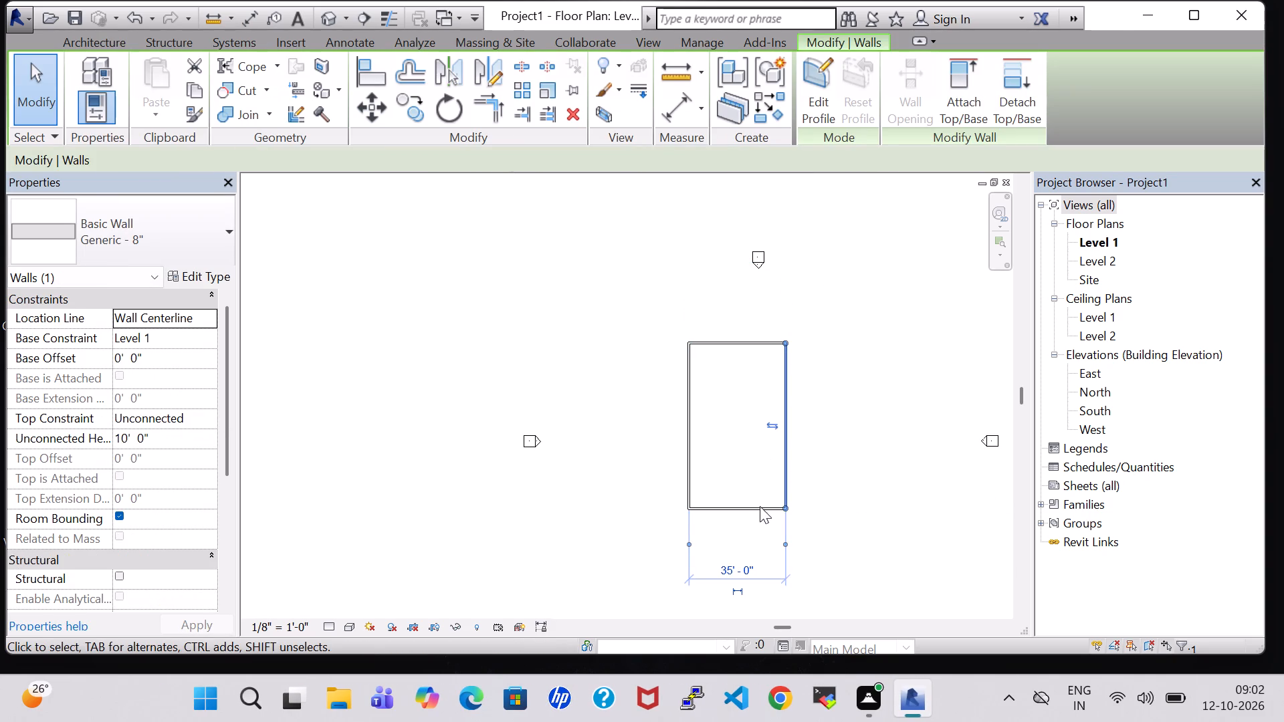
pyautogui.click(750, 511)
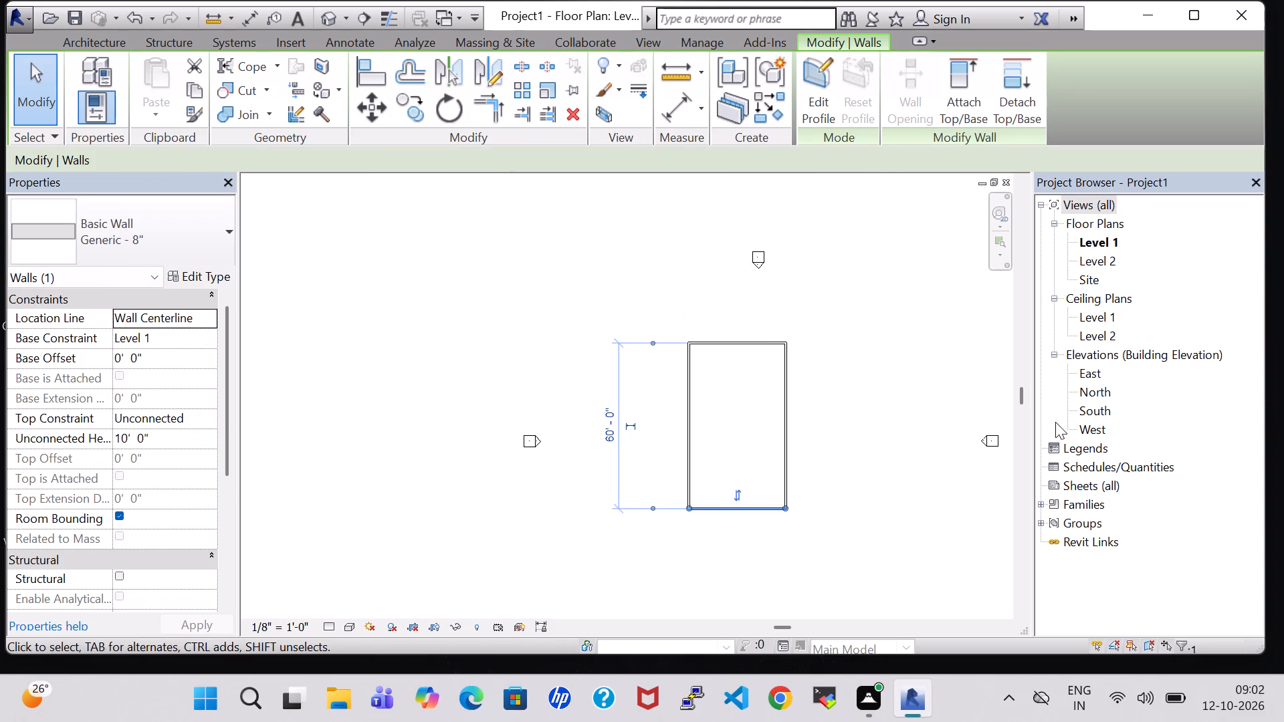
pyautogui.doubleClick(1086, 378)
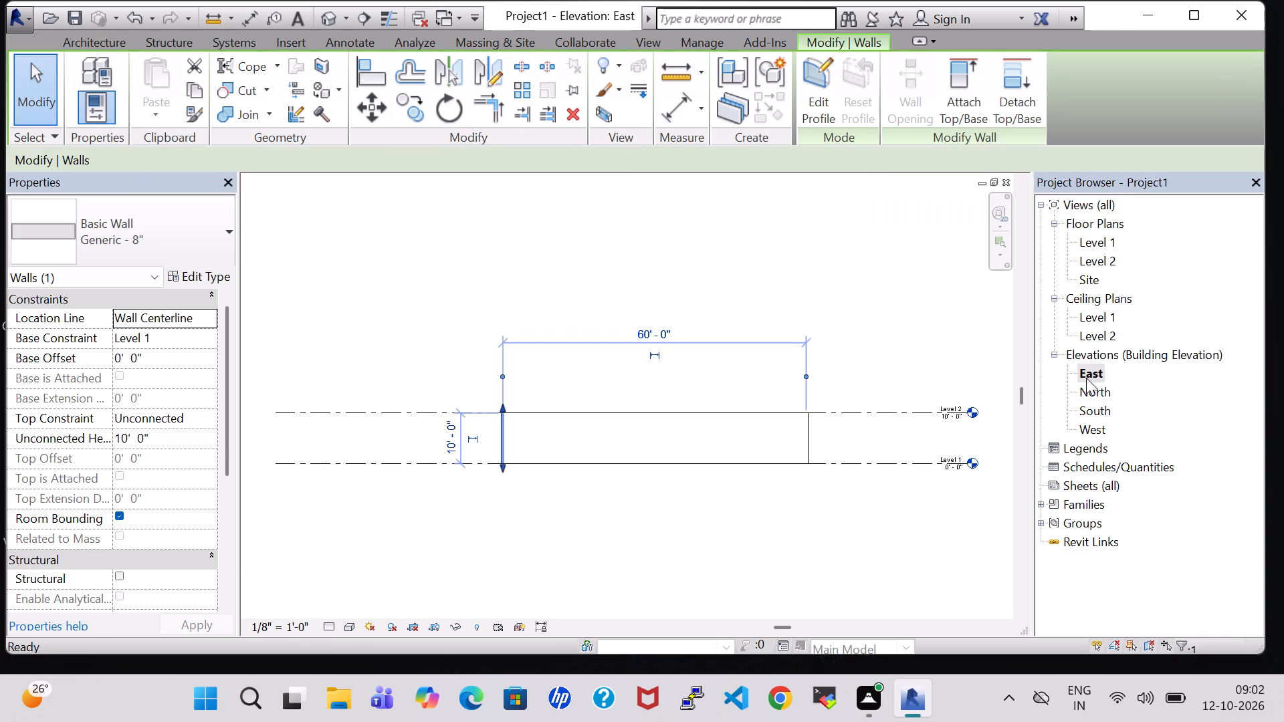
pyautogui.doubleClick(1109, 241)
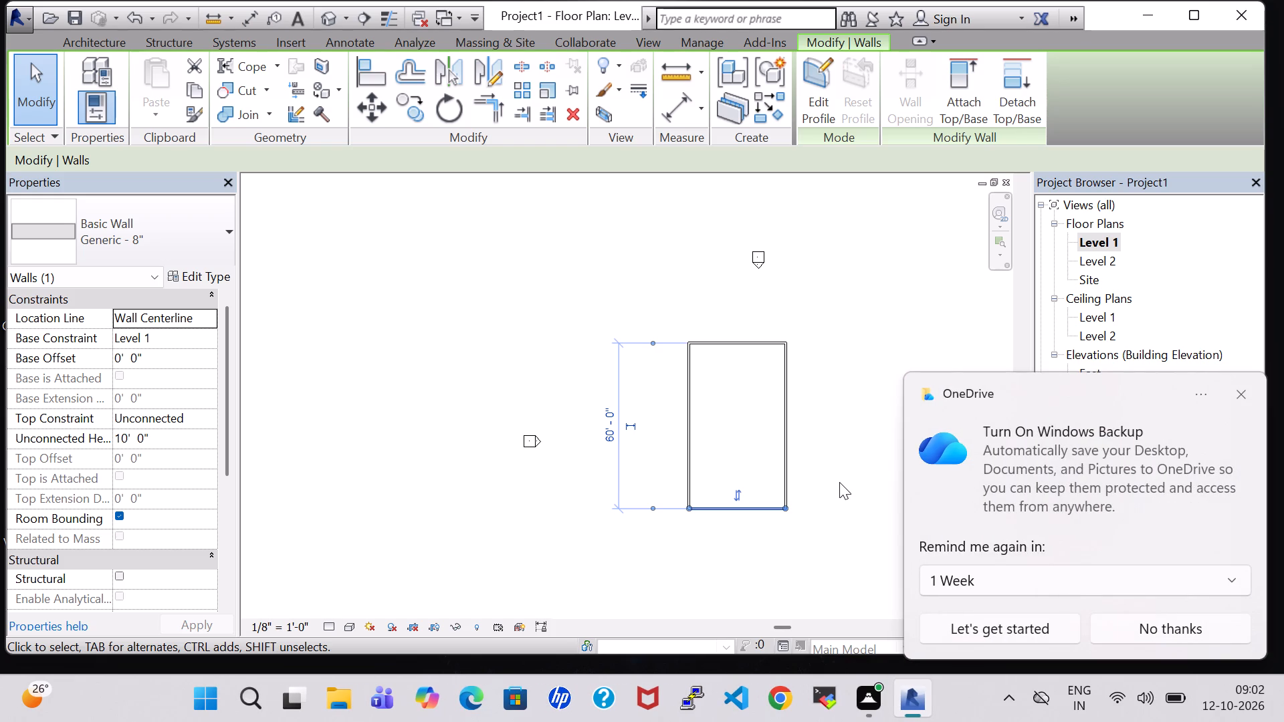
# Dismiss the OneDrive backup notification and deselect the south wall.
pyautogui.click(1243, 398)
pyautogui.click(853, 316)
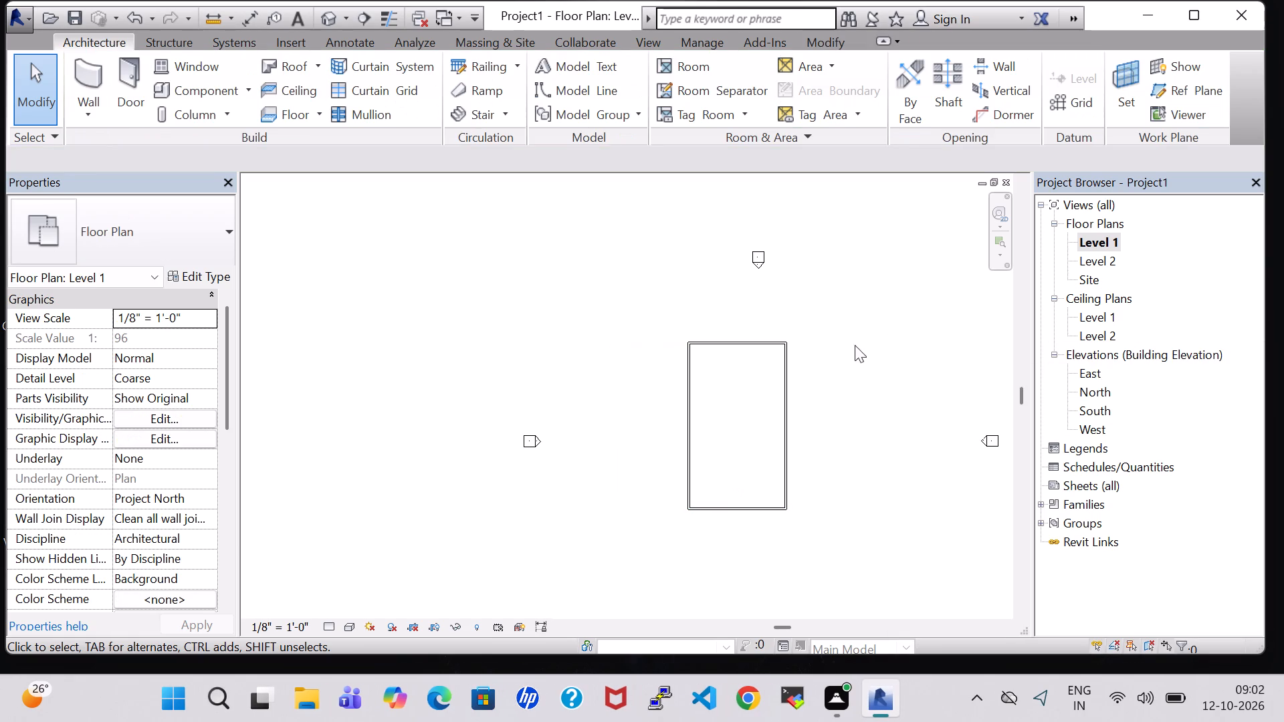
# Draw a vertical interior wall about 49'-10" long southward from the north wall, starting about 12'-4" east of the west wall.
pyautogui.scroll(6, 734, 368)
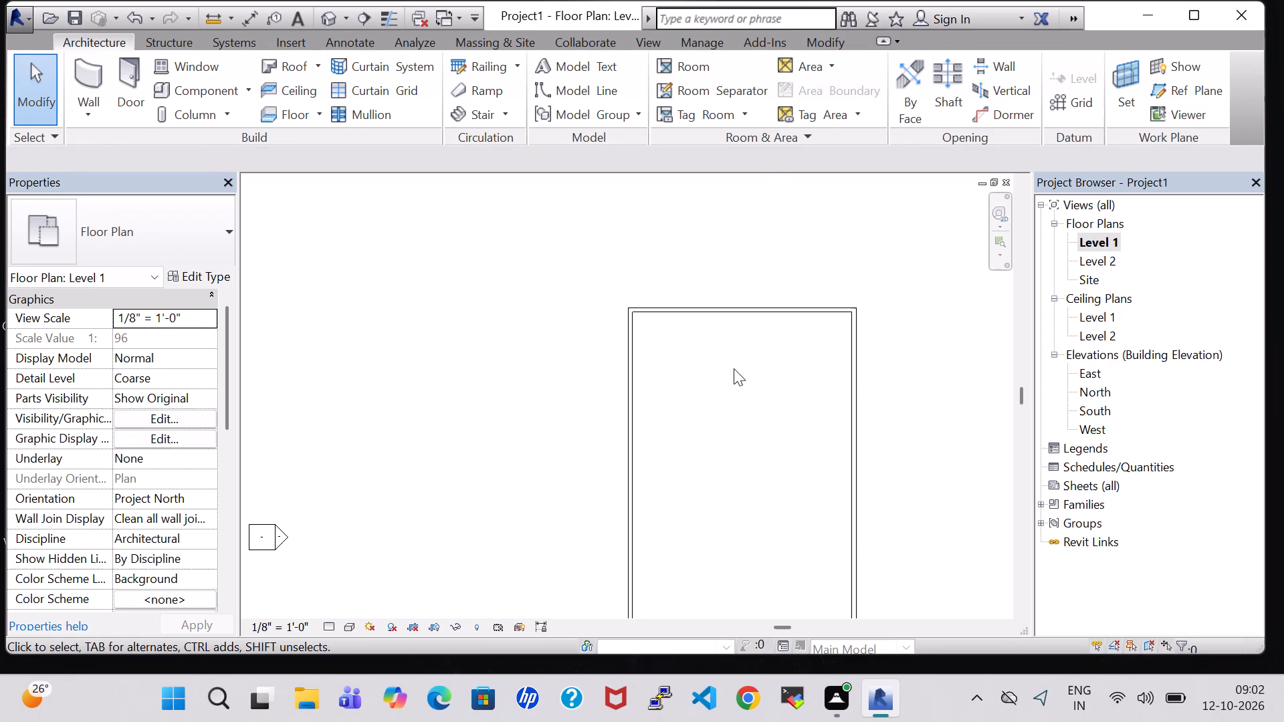
pyautogui.scroll(-2, 936, 376)
pyautogui.moveTo(930, 411); pyautogui.dragTo(897, 327, button='middle')
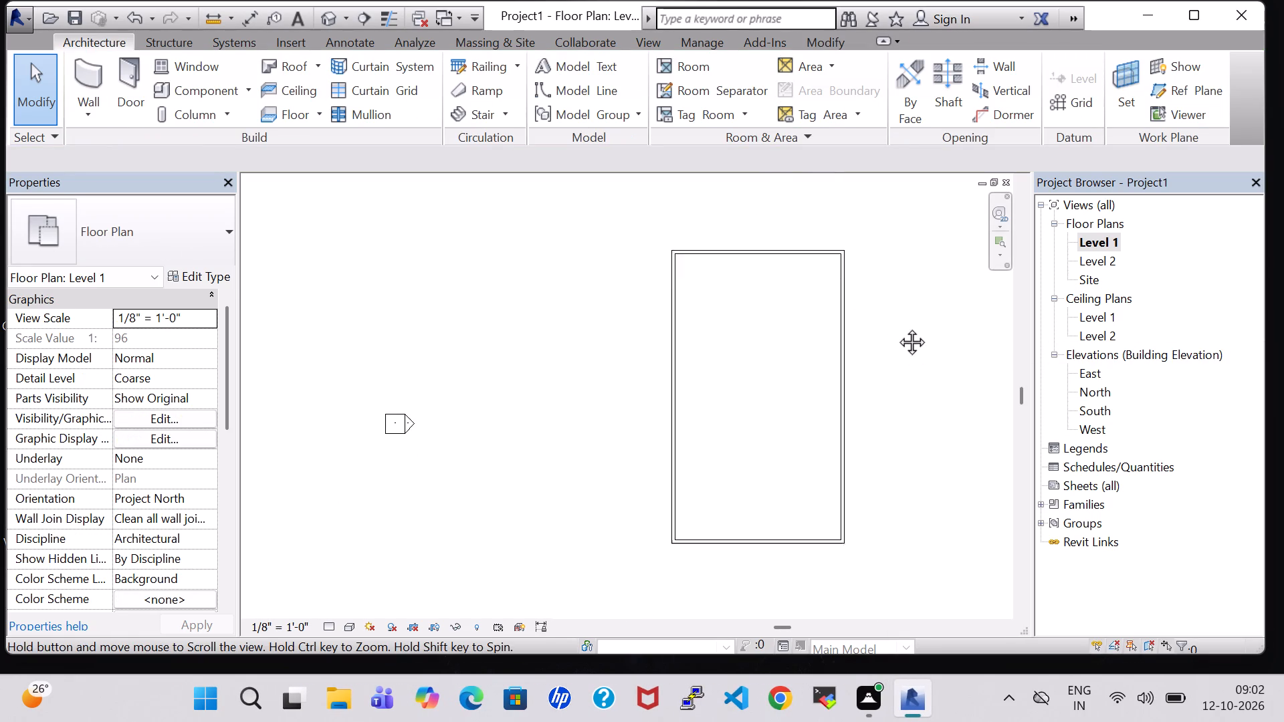
pyautogui.moveTo(897, 327); pyautogui.dragTo(895, 326, button='middle')
pyautogui.scroll(-2, 895, 326)
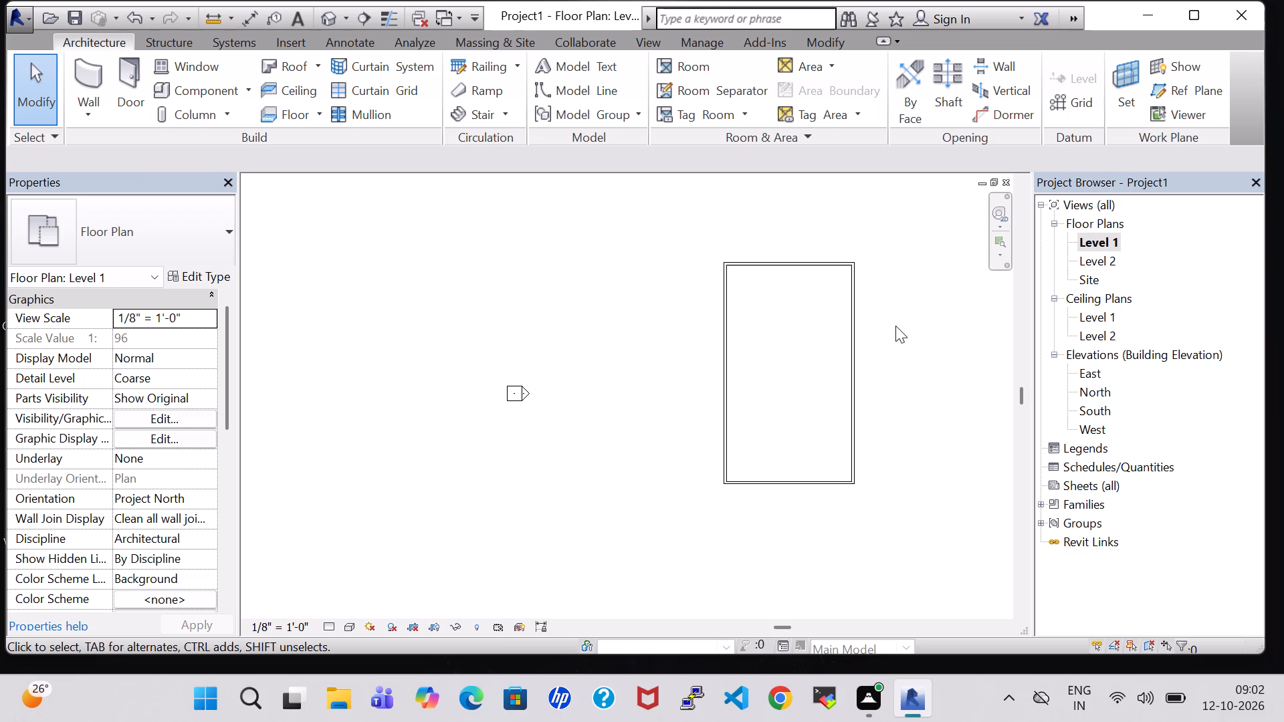
pyautogui.click(92, 78)
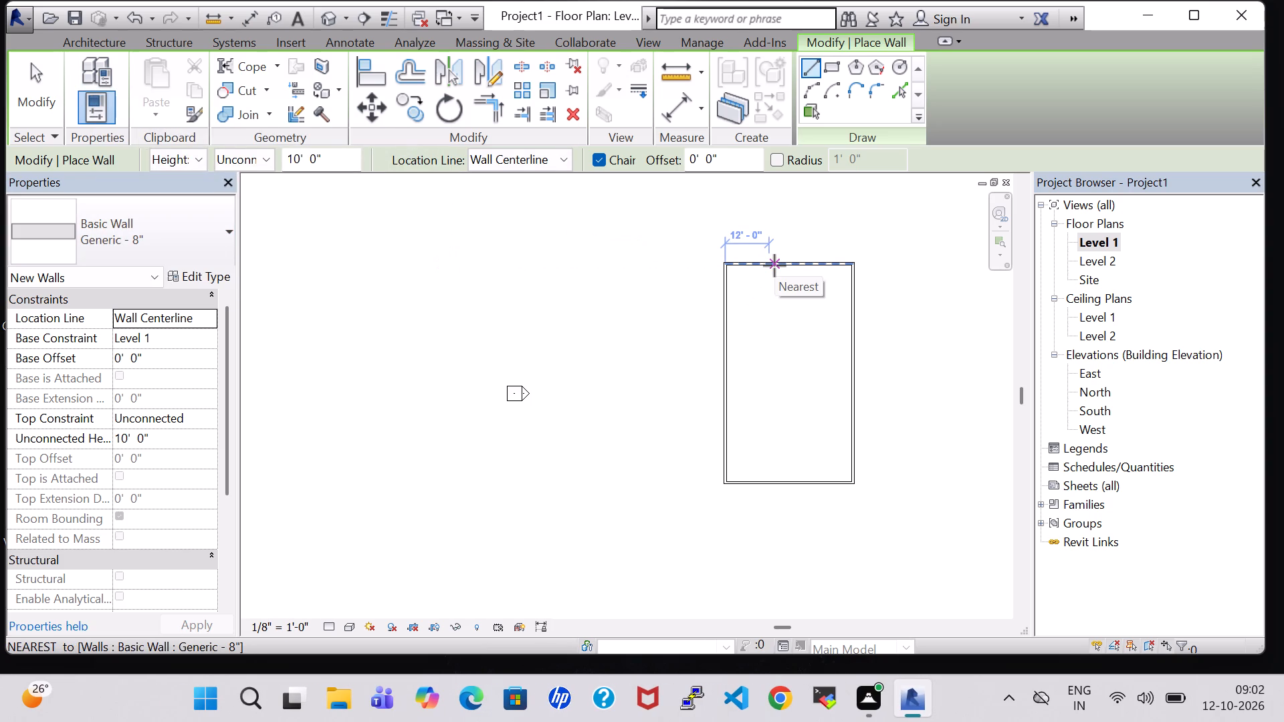
pyautogui.scroll(7, 772, 265)
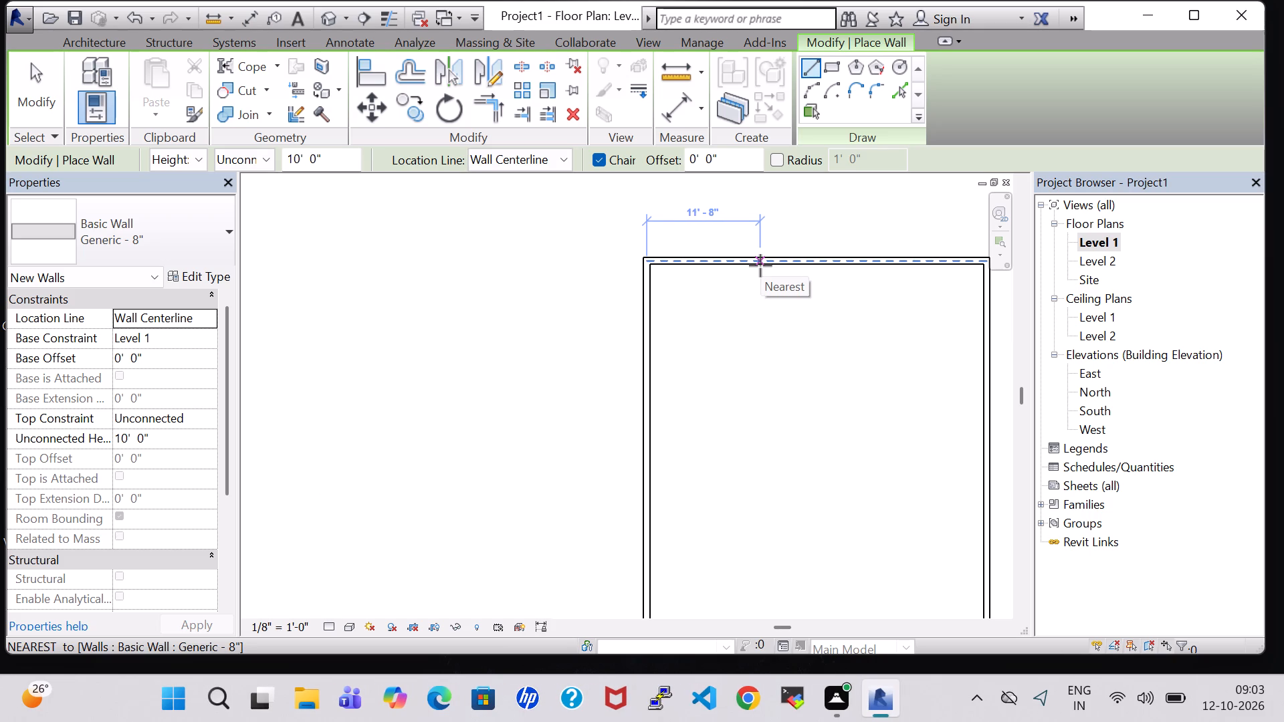
pyautogui.click(766, 268)
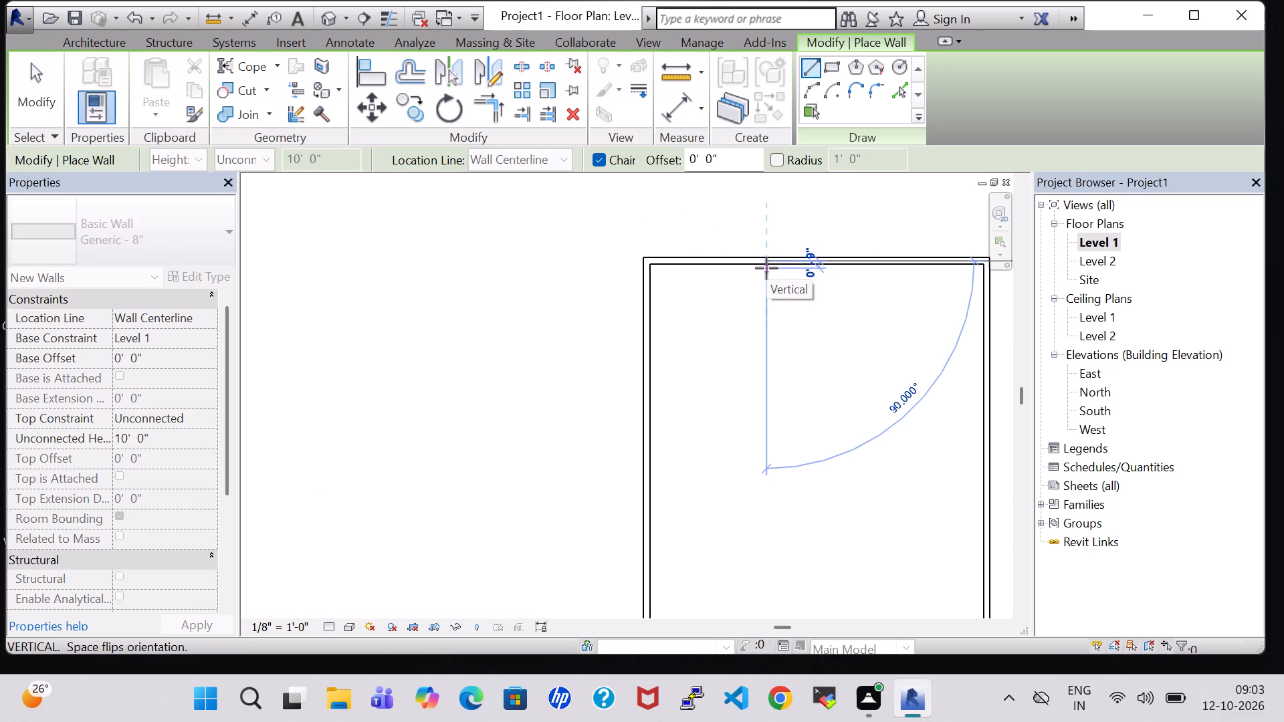
pyautogui.scroll(-2, 765, 494)
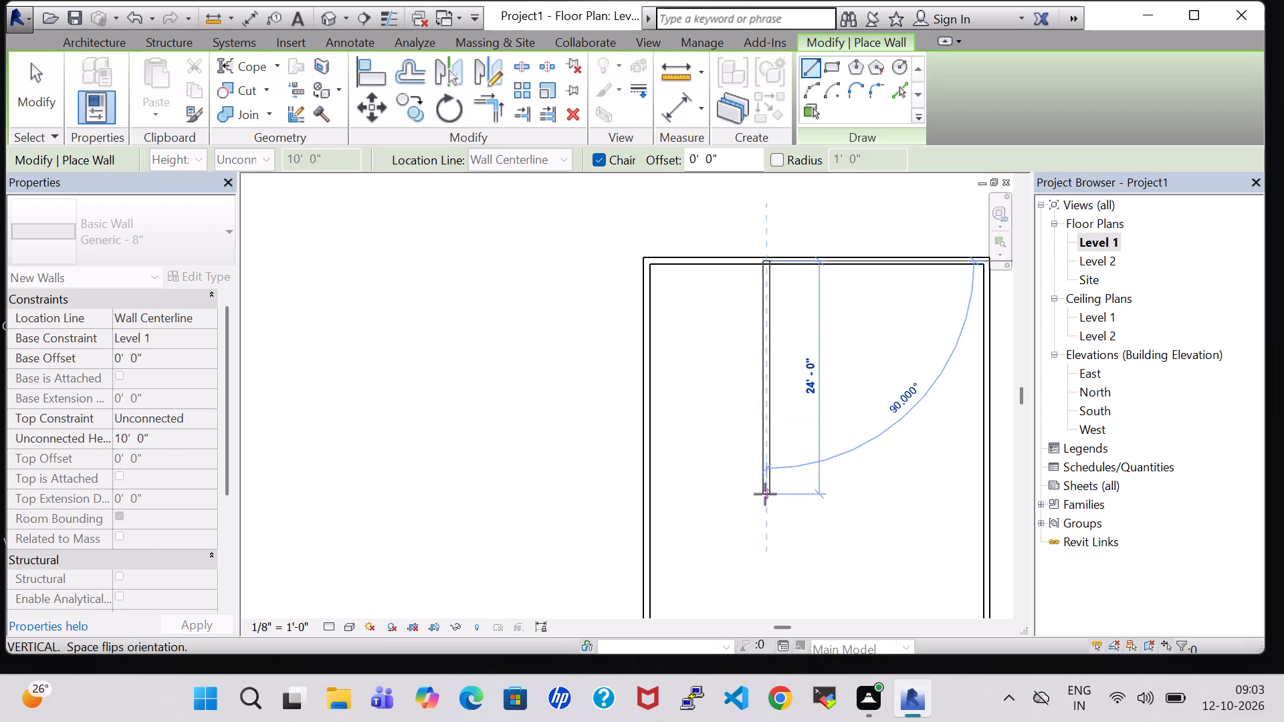
pyautogui.scroll(-2, 765, 494)
pyautogui.moveTo(765, 494); pyautogui.dragTo(756, 354, button='middle')
pyautogui.scroll(1, 756, 354)
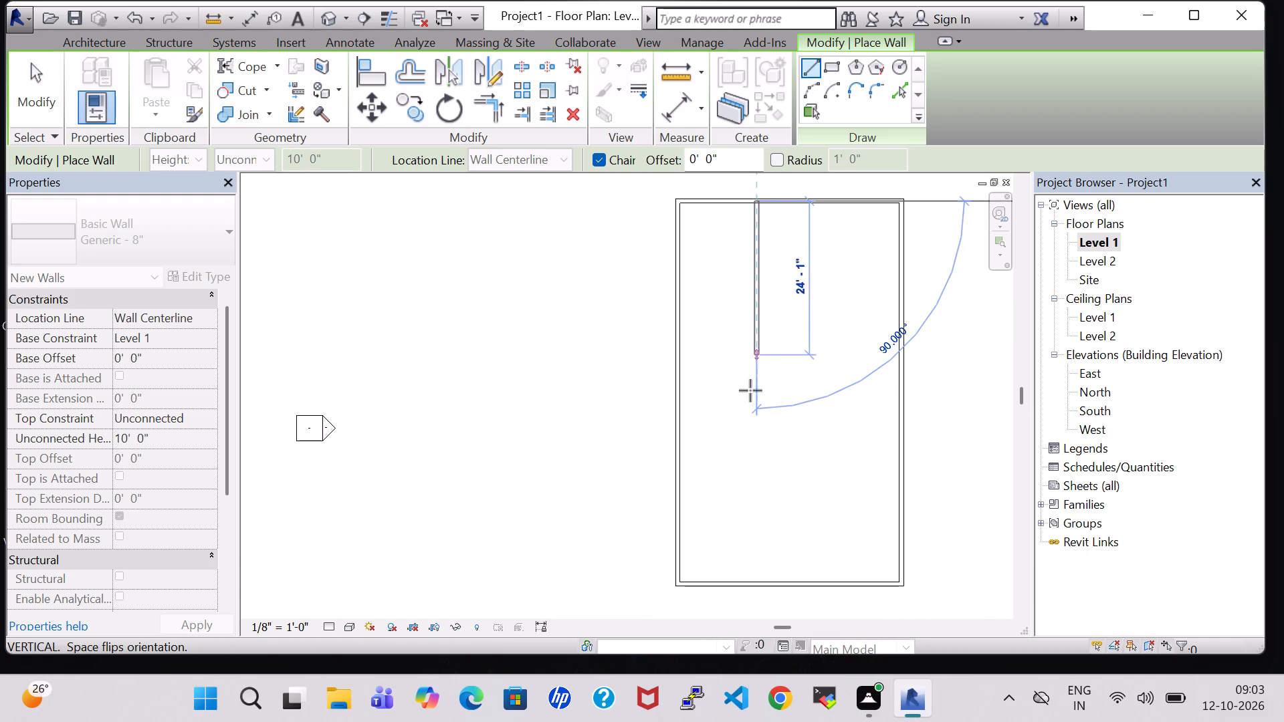
pyautogui.click(756, 519)
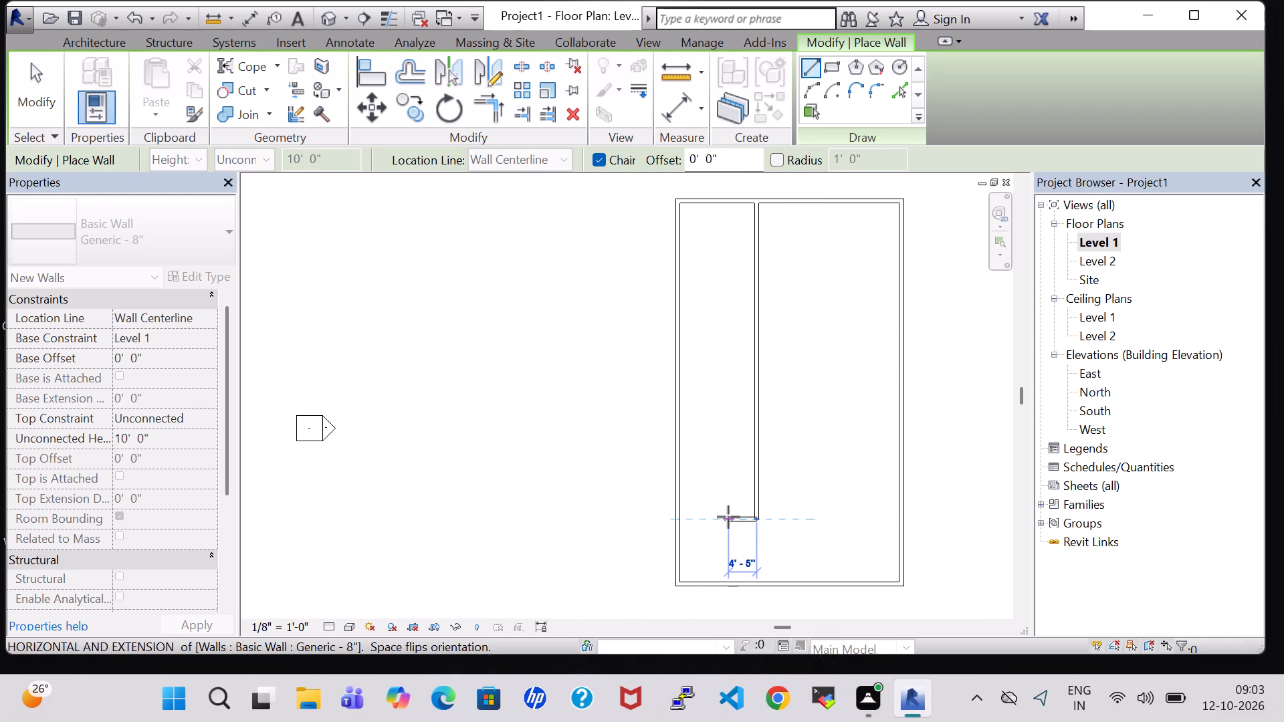
# Extend walls from the partition's south end about 12'-4" to the west wall and about 22'-8" to the east wall, forming a full cross wall.
pyautogui.click(670, 525)
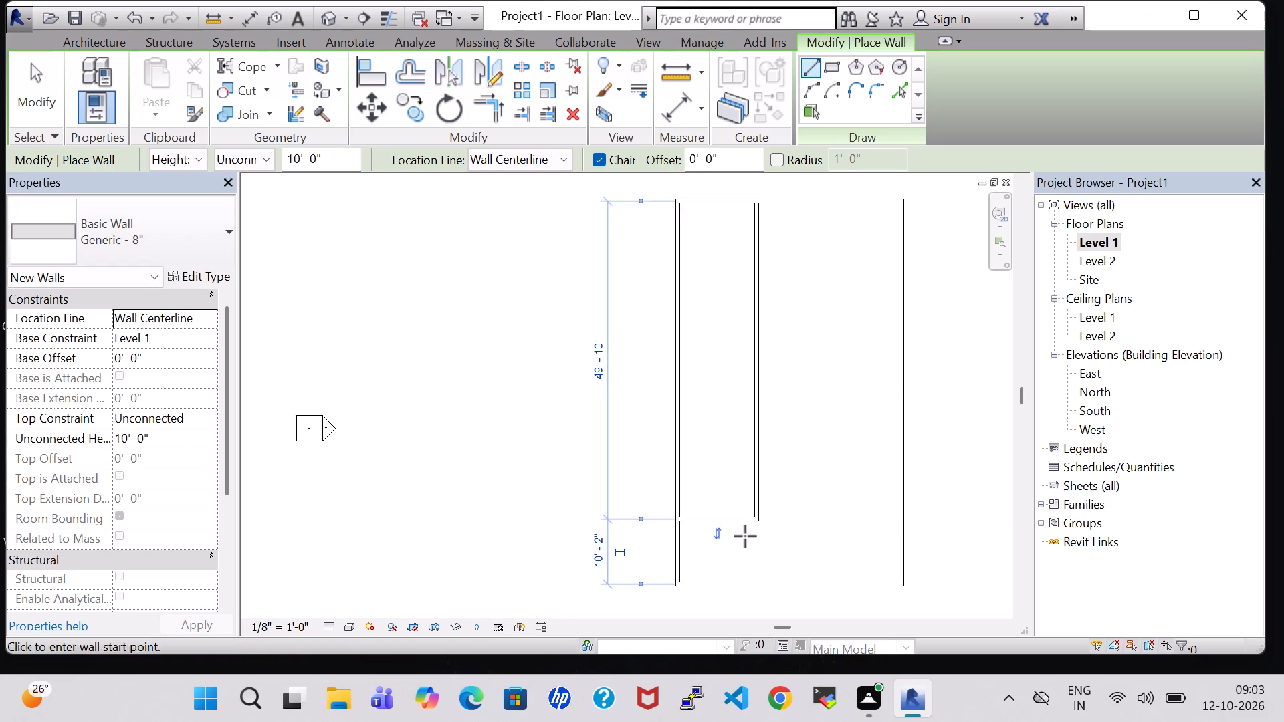
pyautogui.click(758, 521)
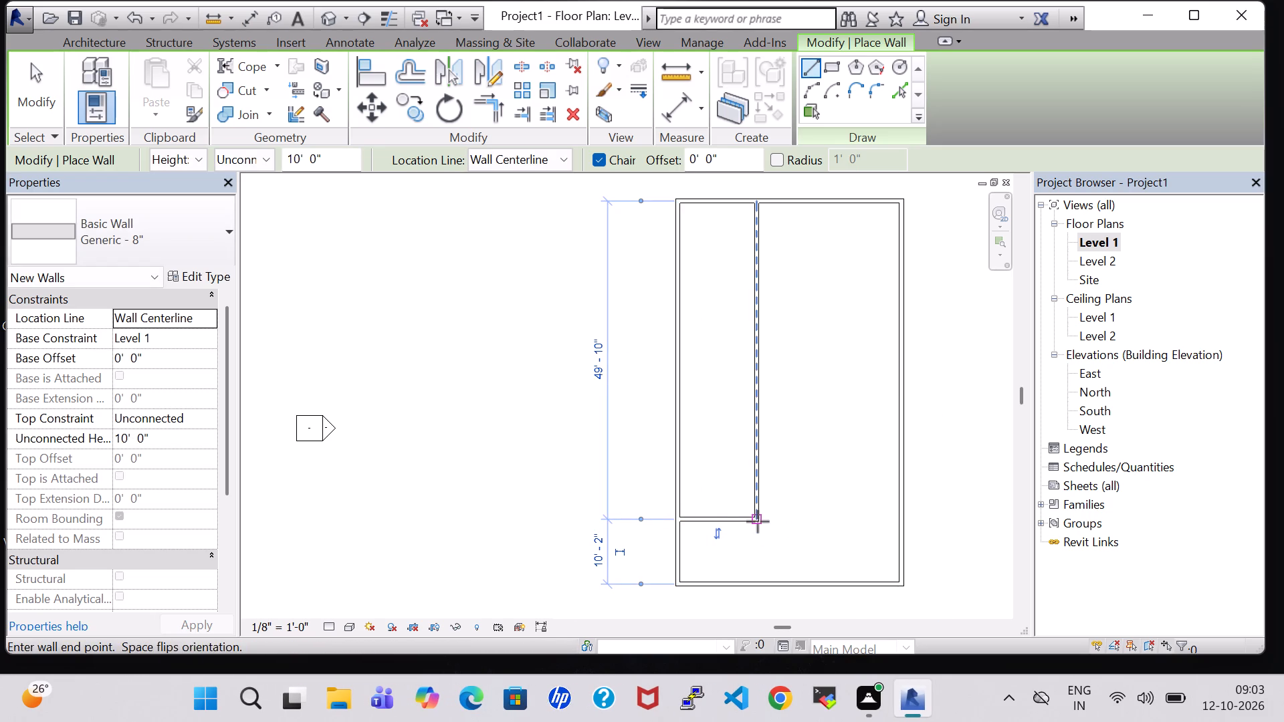
pyautogui.click(902, 516)
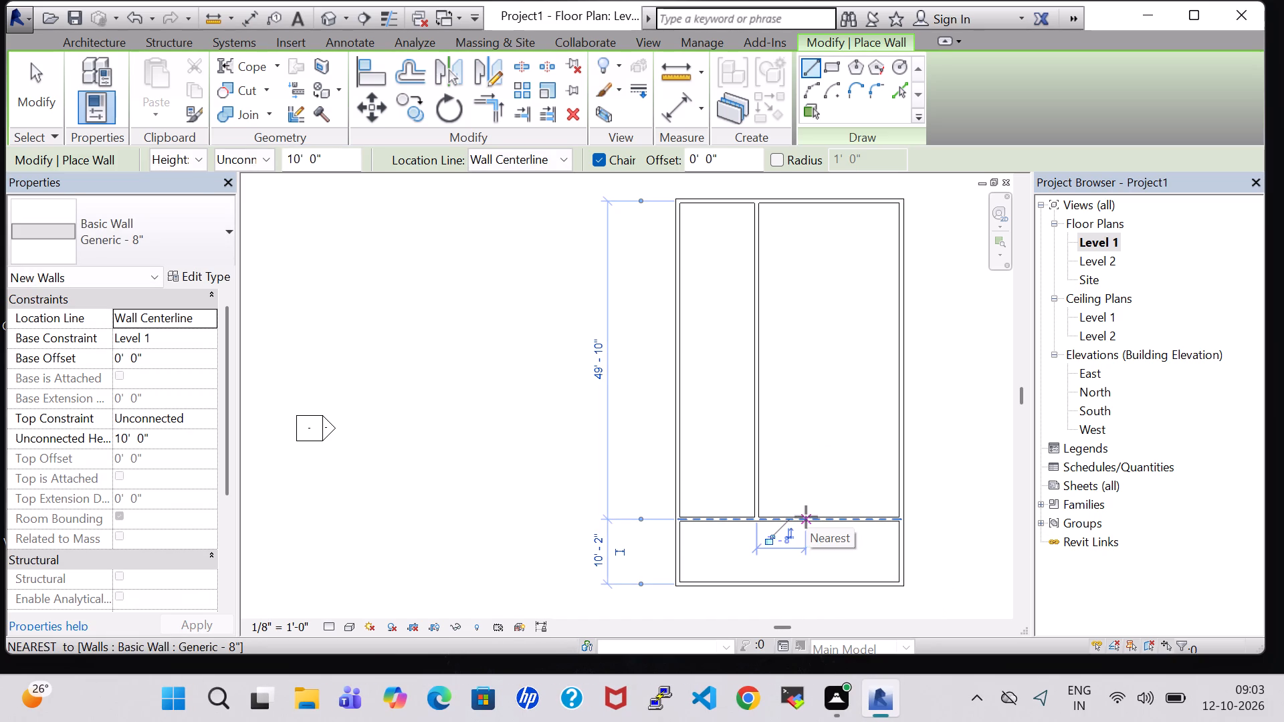
# Draw a wall about 20'-11" north from the cross wall, about 7'-5" east of the long partition, then turn east to meet the exterior wall.
pyautogui.click(804, 517)
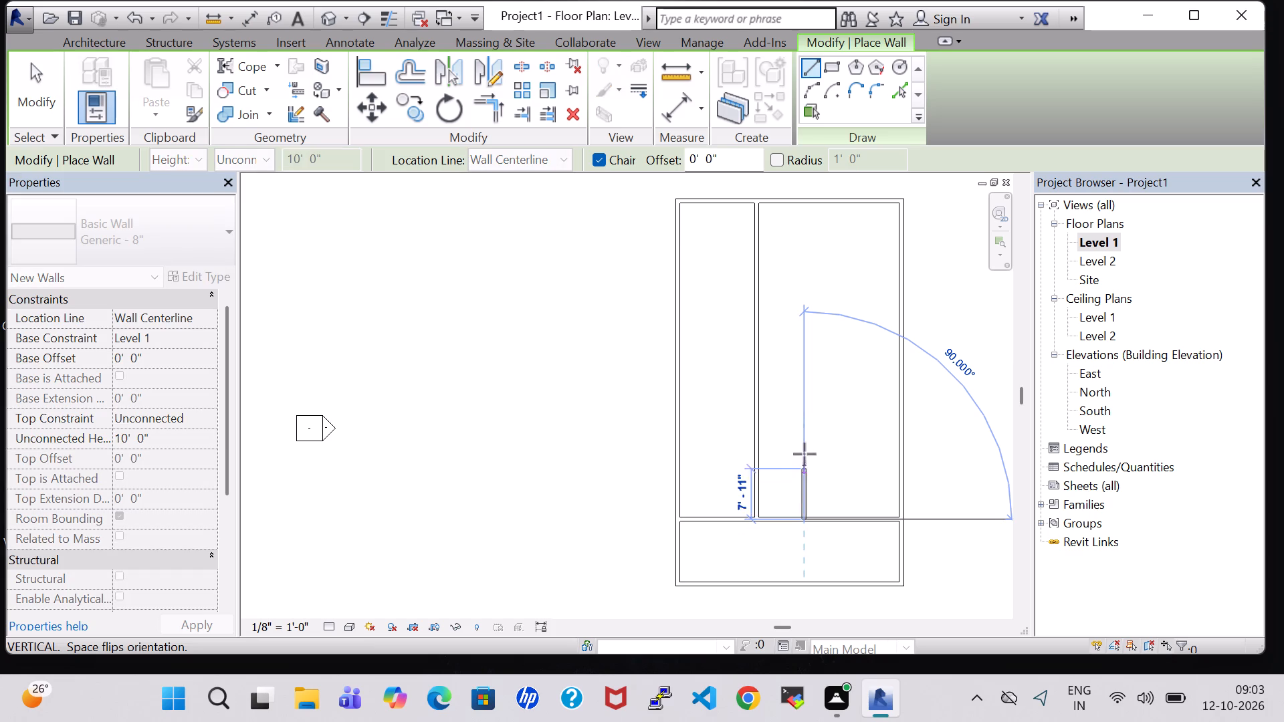
pyautogui.click(804, 386)
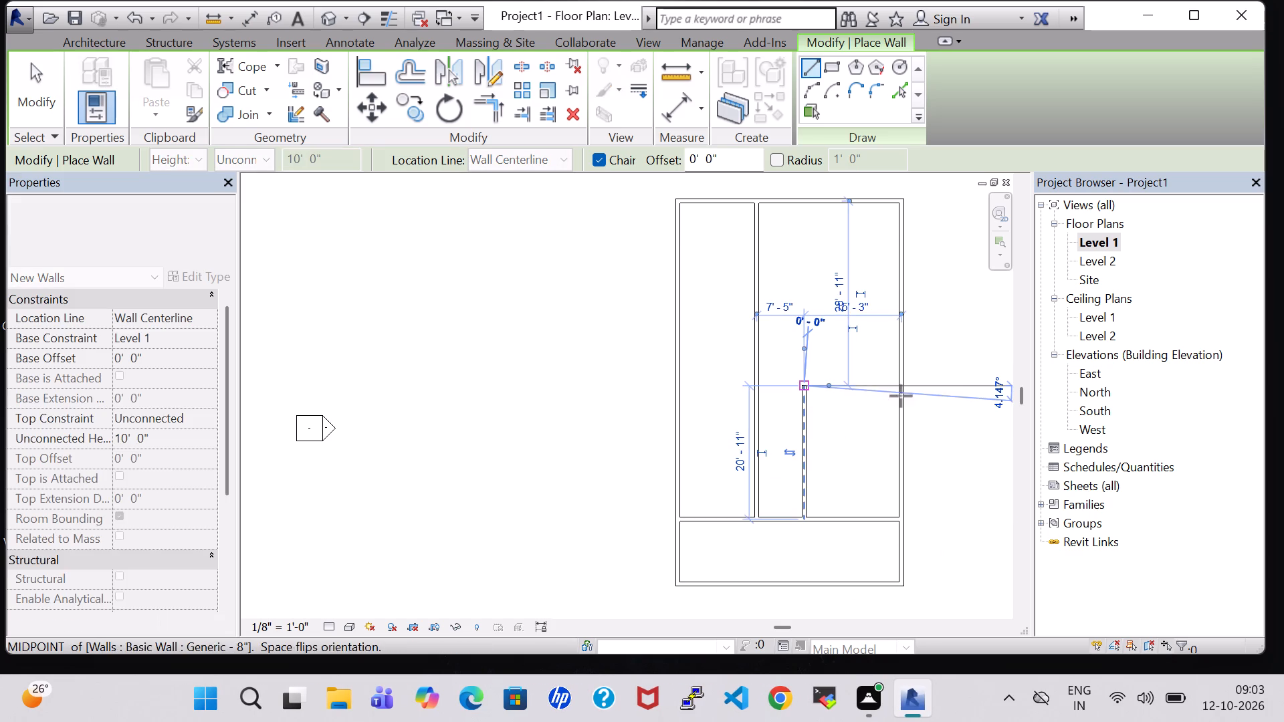
pyautogui.click(901, 392)
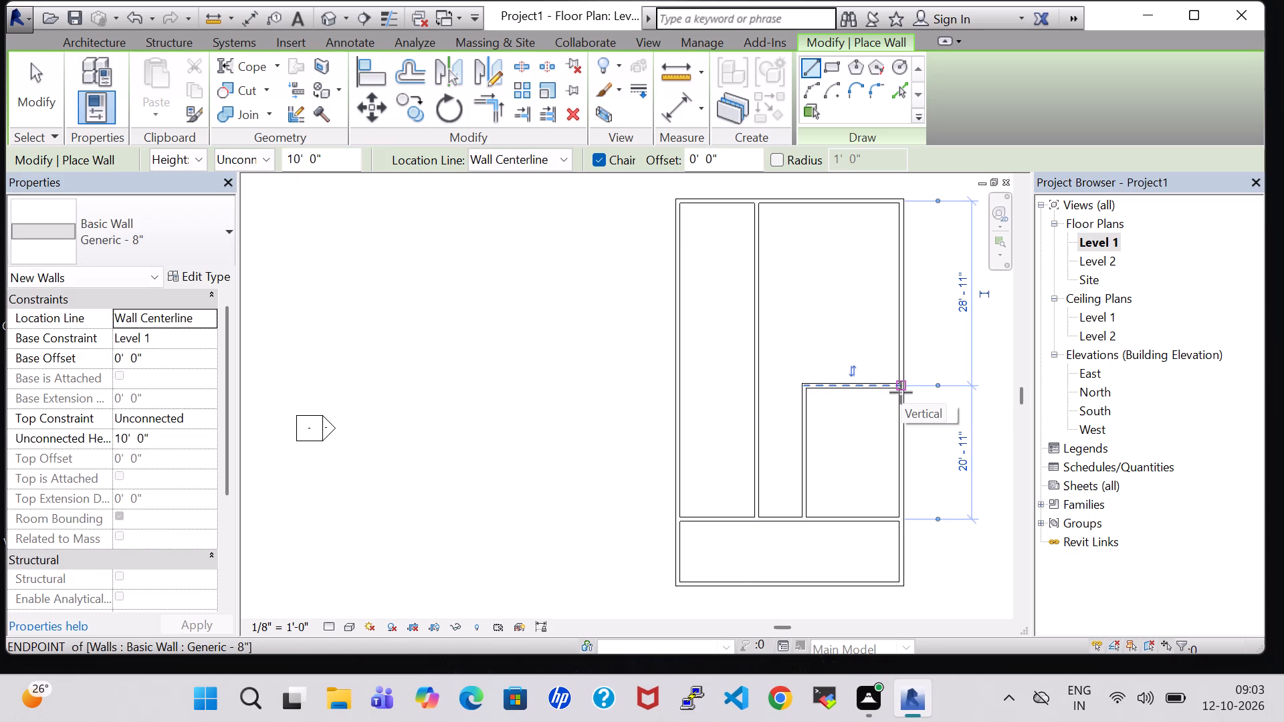
pyautogui.press('Escape')
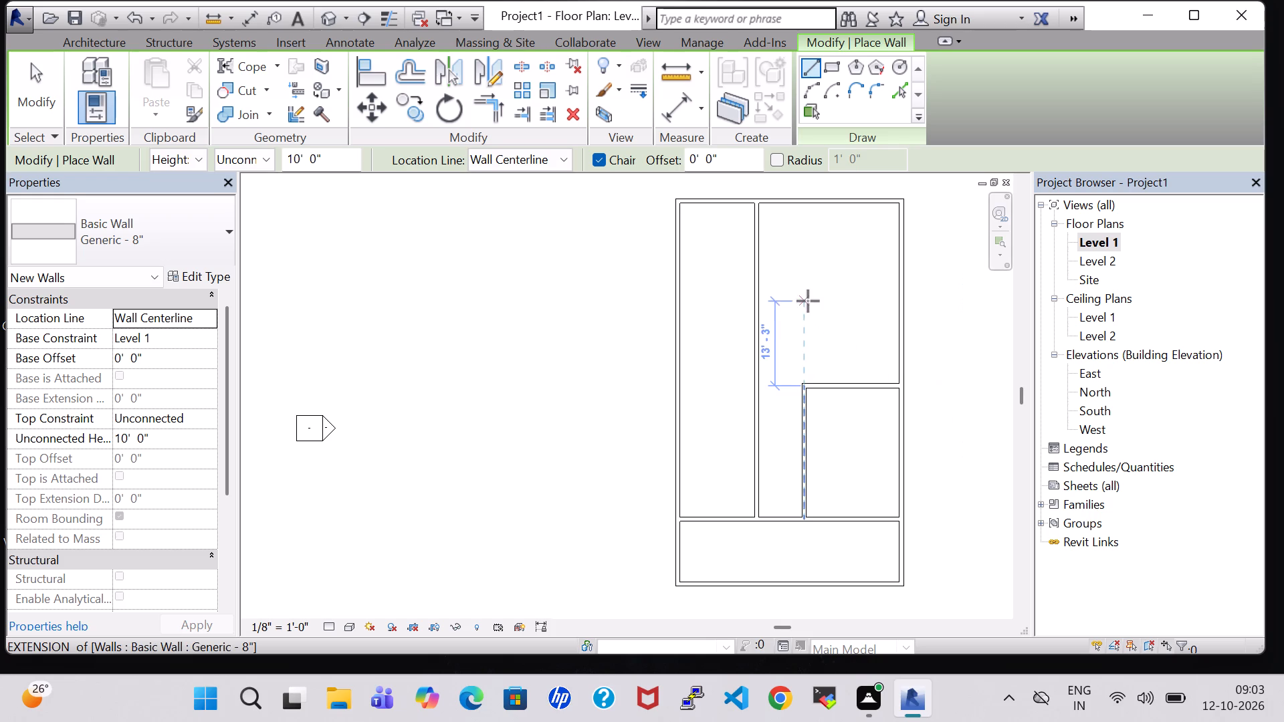
# Enclose the northeast corner room with a wall about 12'-10" south from the north wall, then about 11'-10" east to the exterior wall.
pyautogui.click(826, 207)
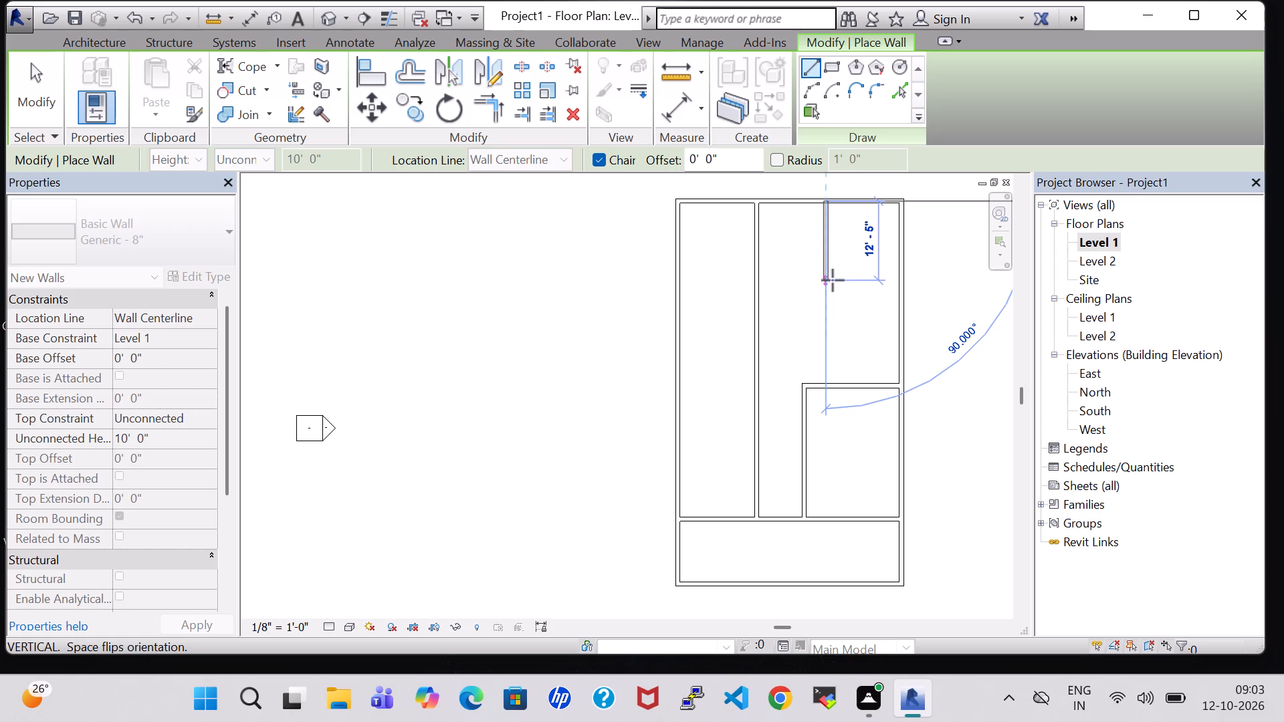
pyautogui.click(833, 283)
pyautogui.click(902, 285)
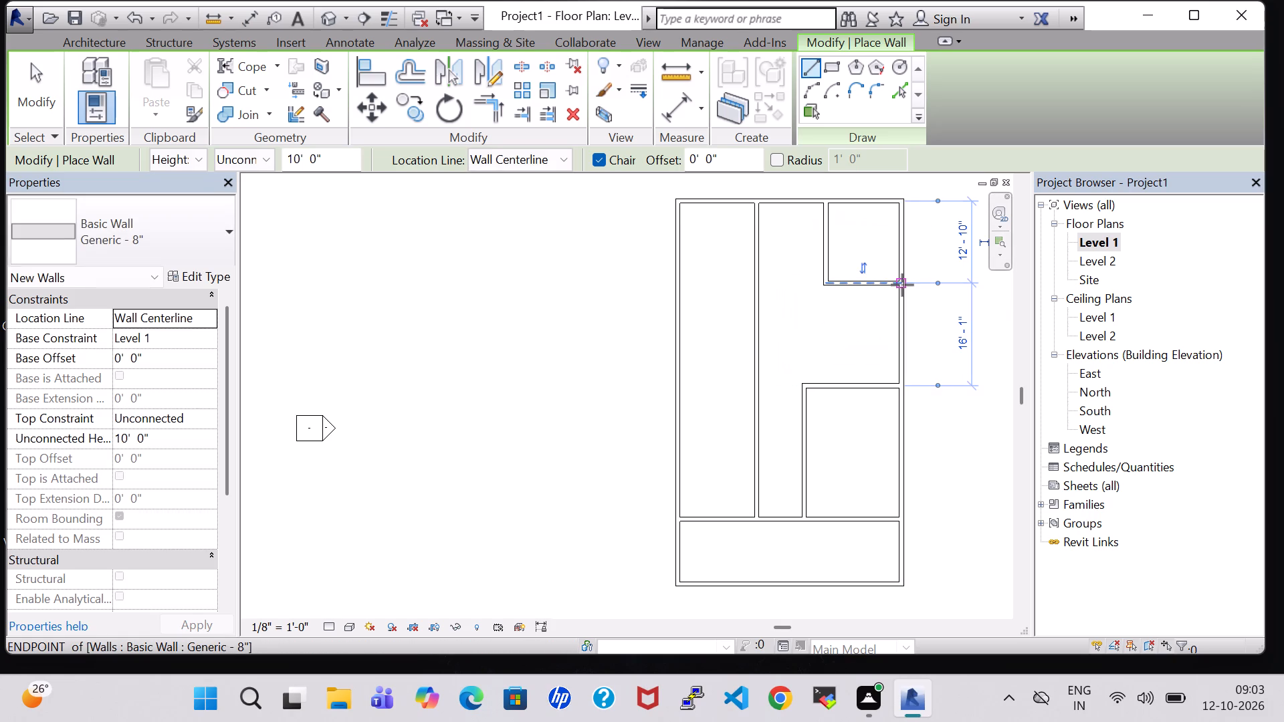
pyautogui.press('Escape')
pyautogui.press('Escape')
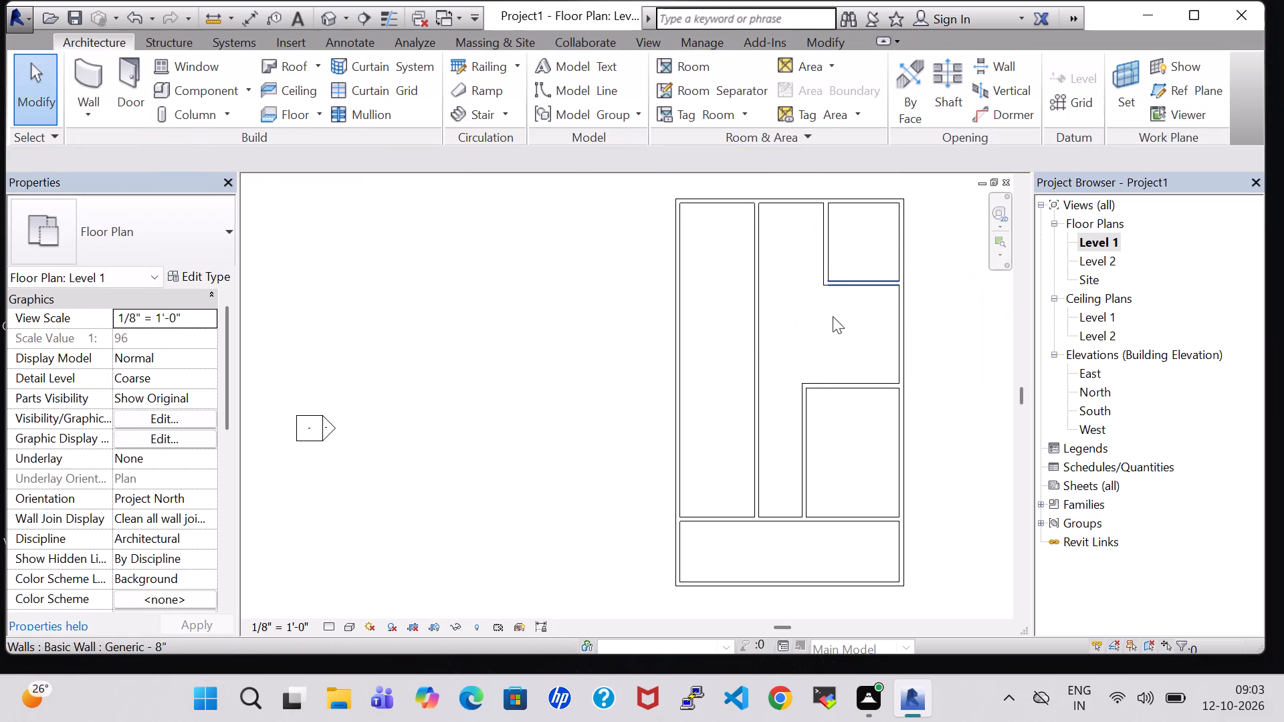
pyautogui.click(944, 381)
# Duplicate the long north-south partition's wall type as INNER WALL 6".
pyautogui.click(755, 306)
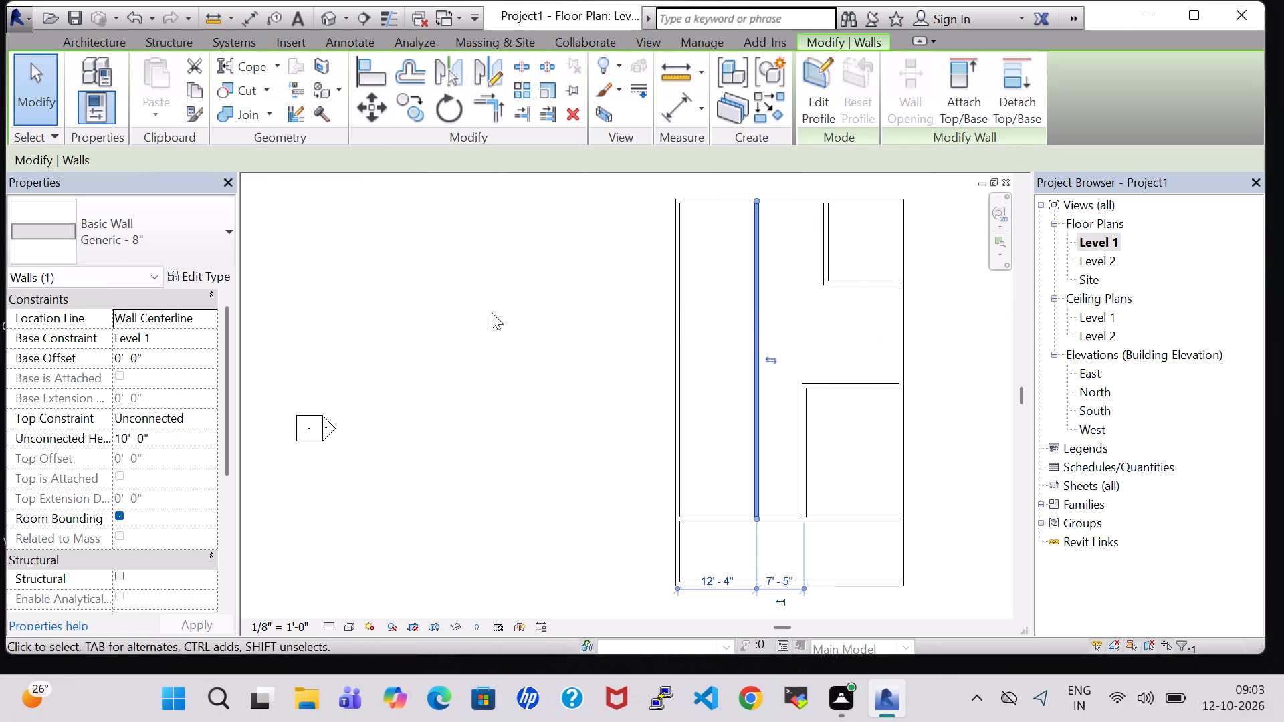
pyautogui.click(215, 278)
pyautogui.click(1263, 142)
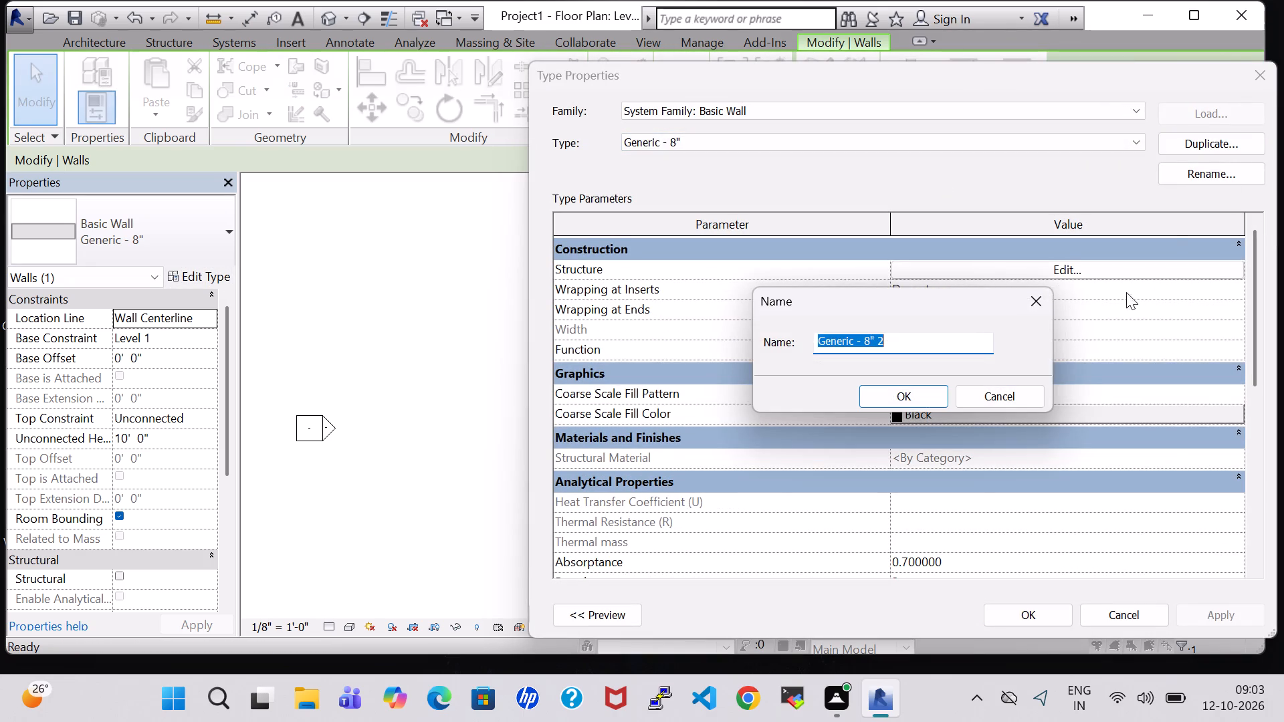
pyautogui.click(944, 341)
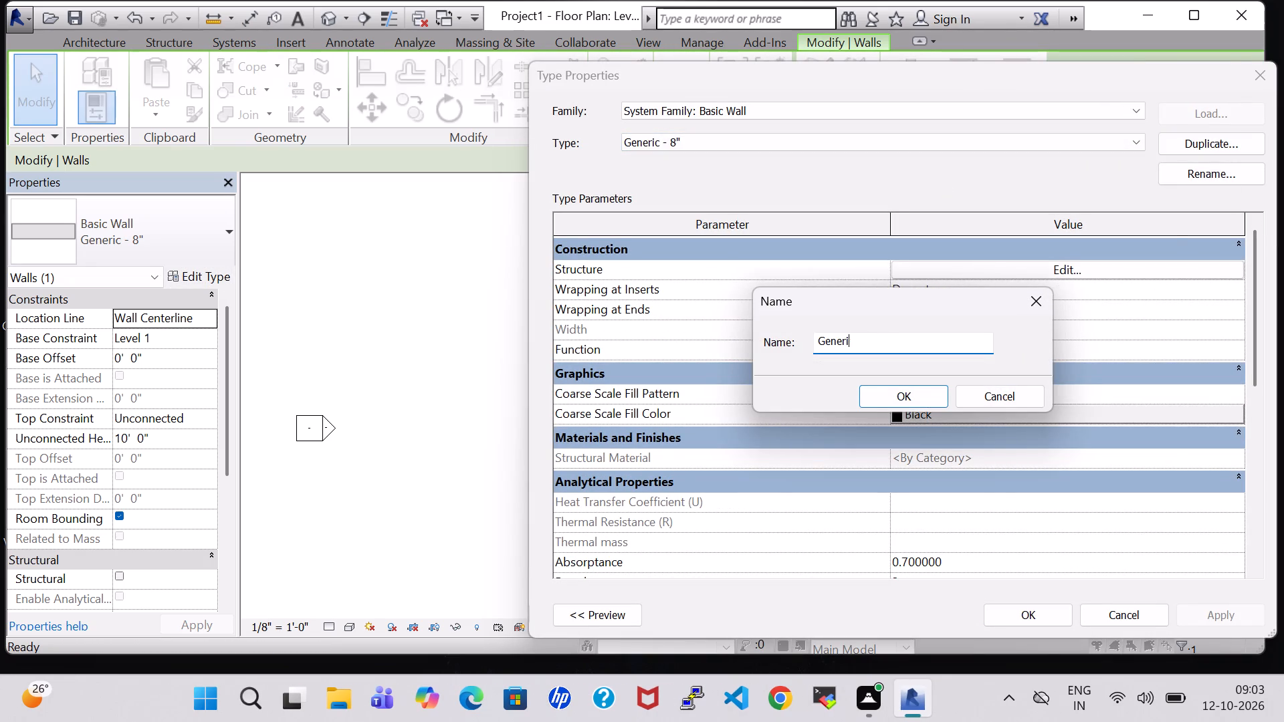
pyautogui.write('INNER WALL 6')
pyautogui.hotkey('shift', '"')
pyautogui.press('Return')
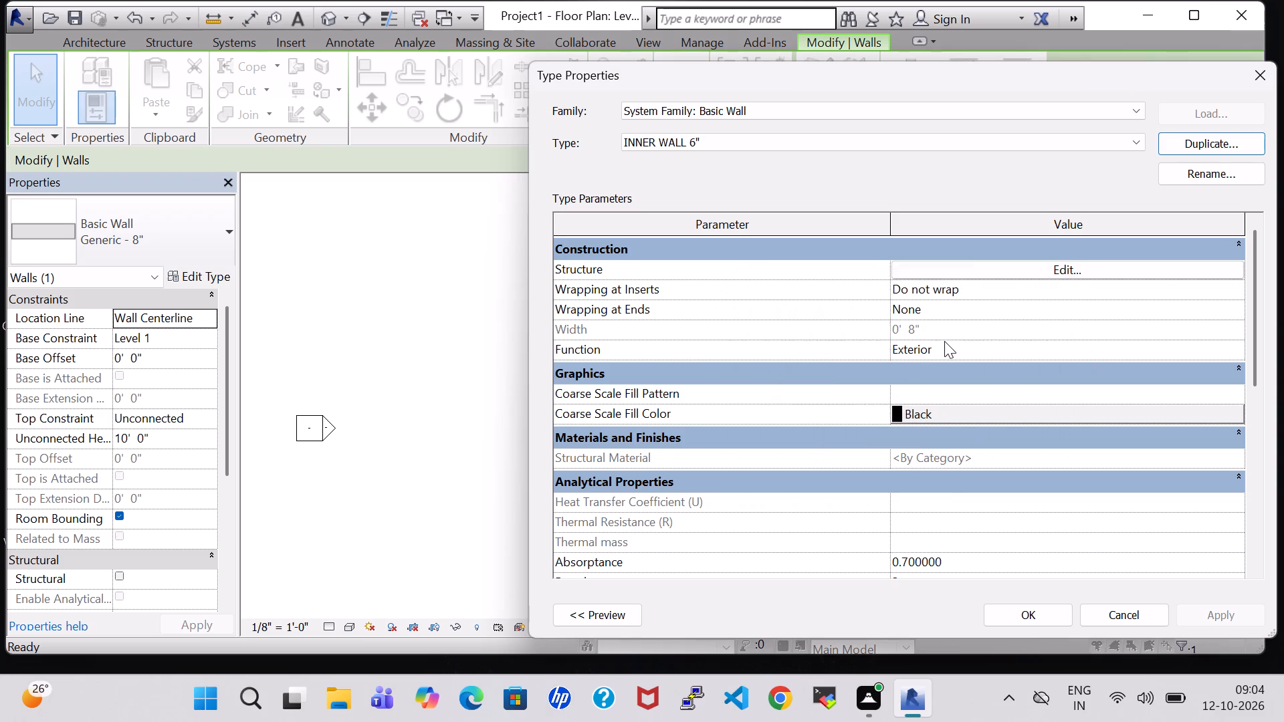
# Set the structure layer thickness of INNER WALL 6" to 6" and apply the type to the long partition.
pyautogui.click(1097, 255)
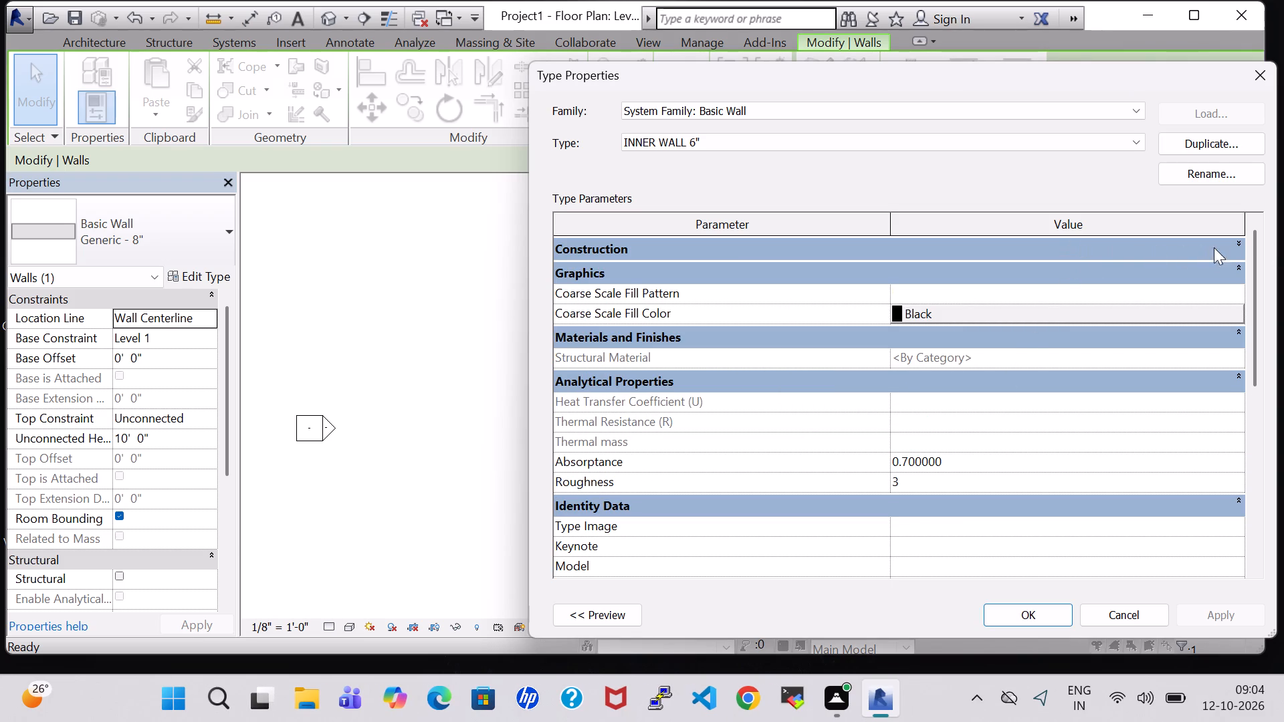
pyautogui.click(1237, 237)
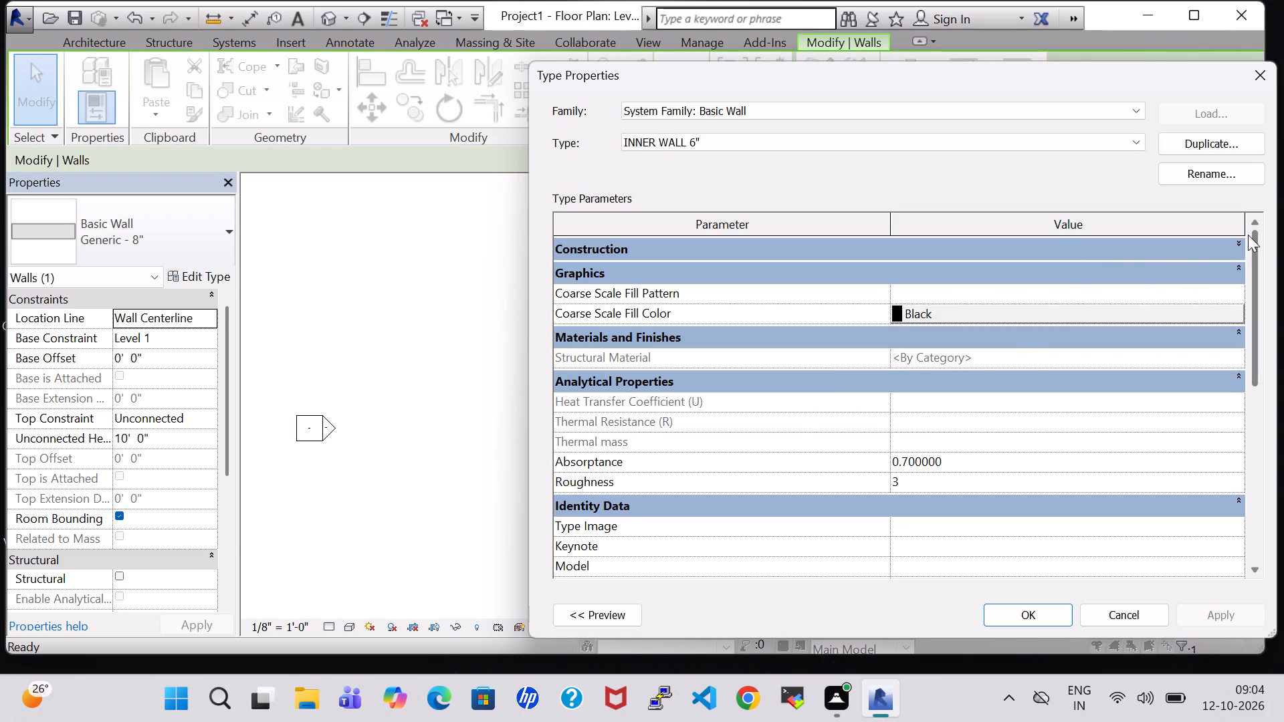
pyautogui.click(1241, 241)
pyautogui.click(1081, 265)
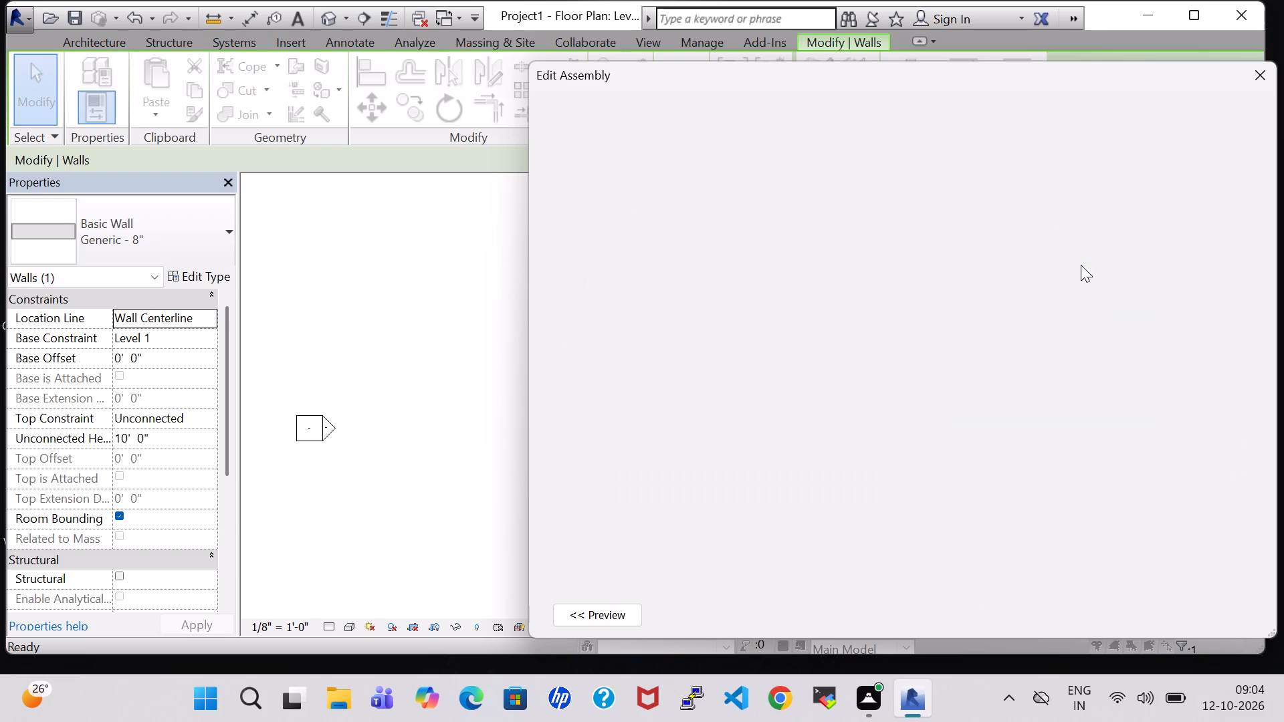
pyautogui.click(927, 267)
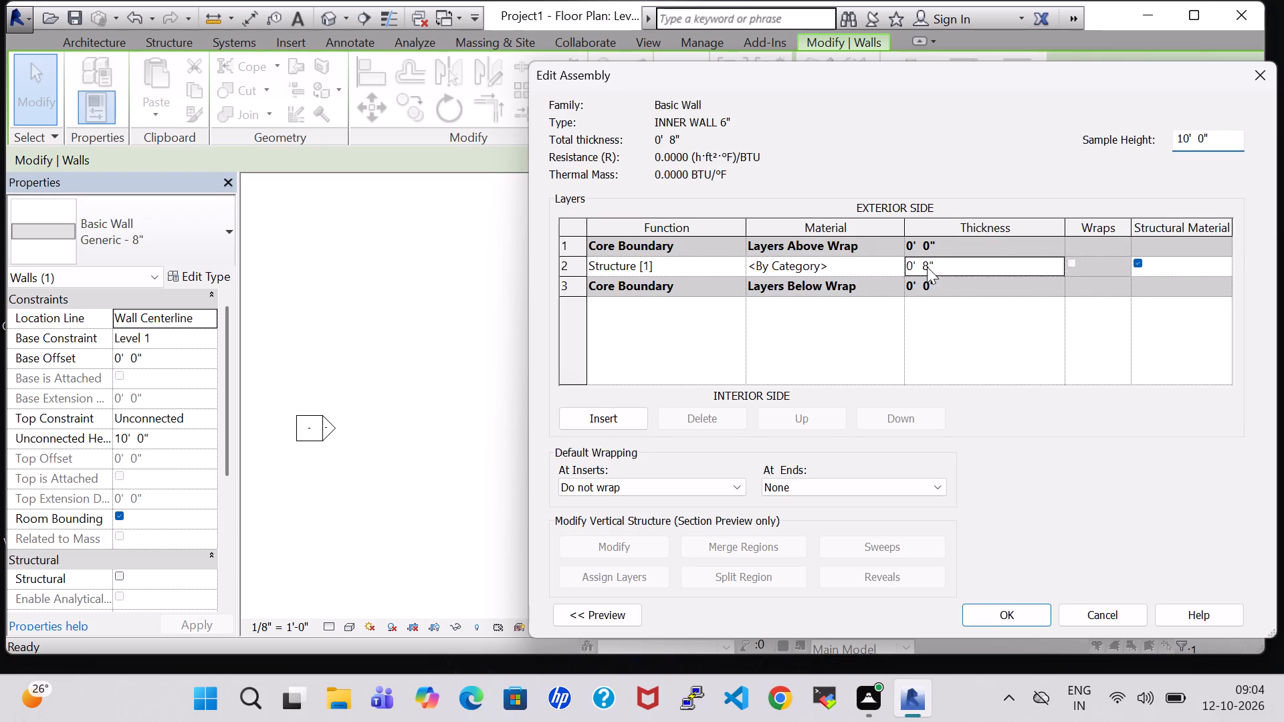
pyautogui.press('Right')
pyautogui.press('BackSpace')
pyautogui.press('6')
pyautogui.click(1000, 618)
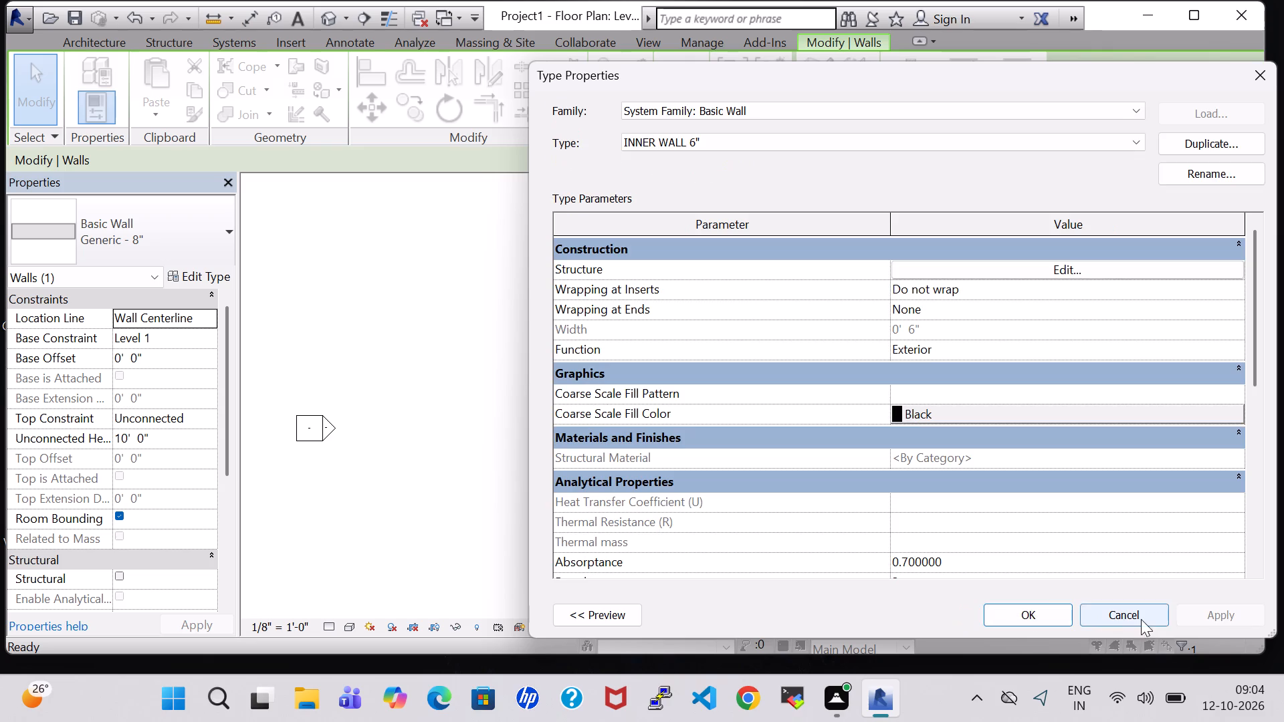
pyautogui.click(1063, 612)
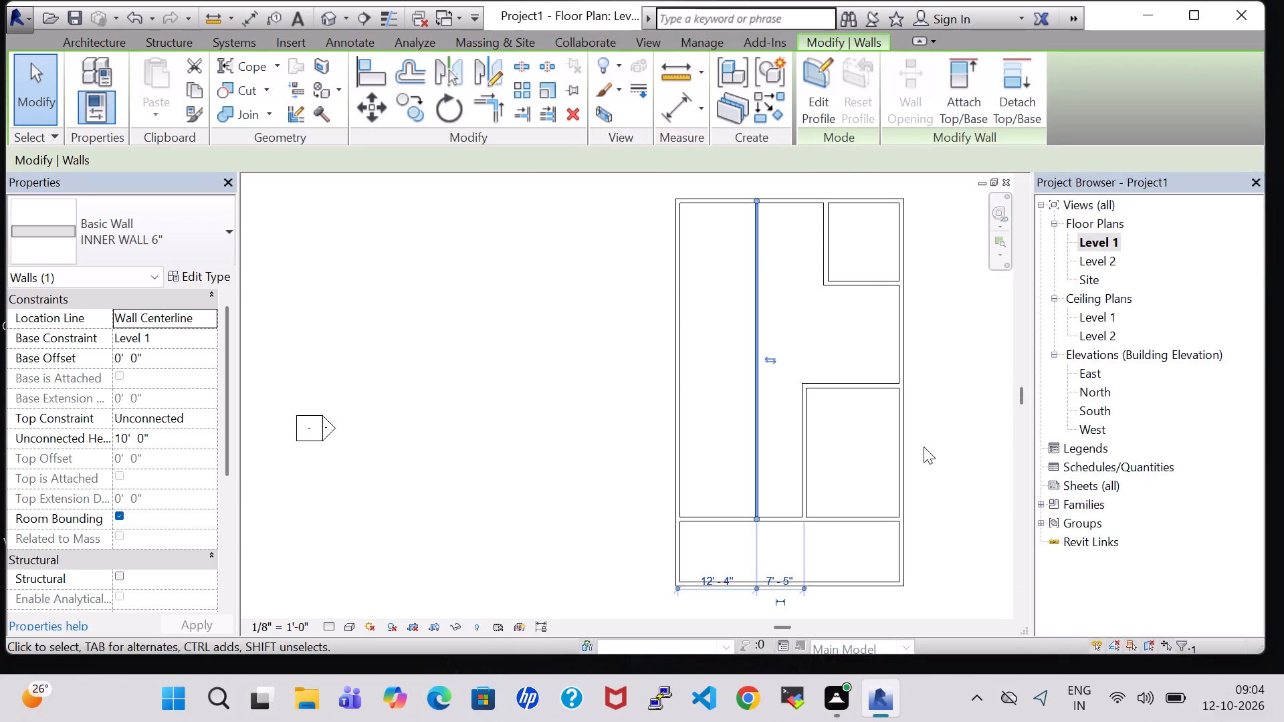
# Change the two interior walls enclosing the northeast corner room to the INNER WALL 6" type.
pyautogui.click(851, 275)
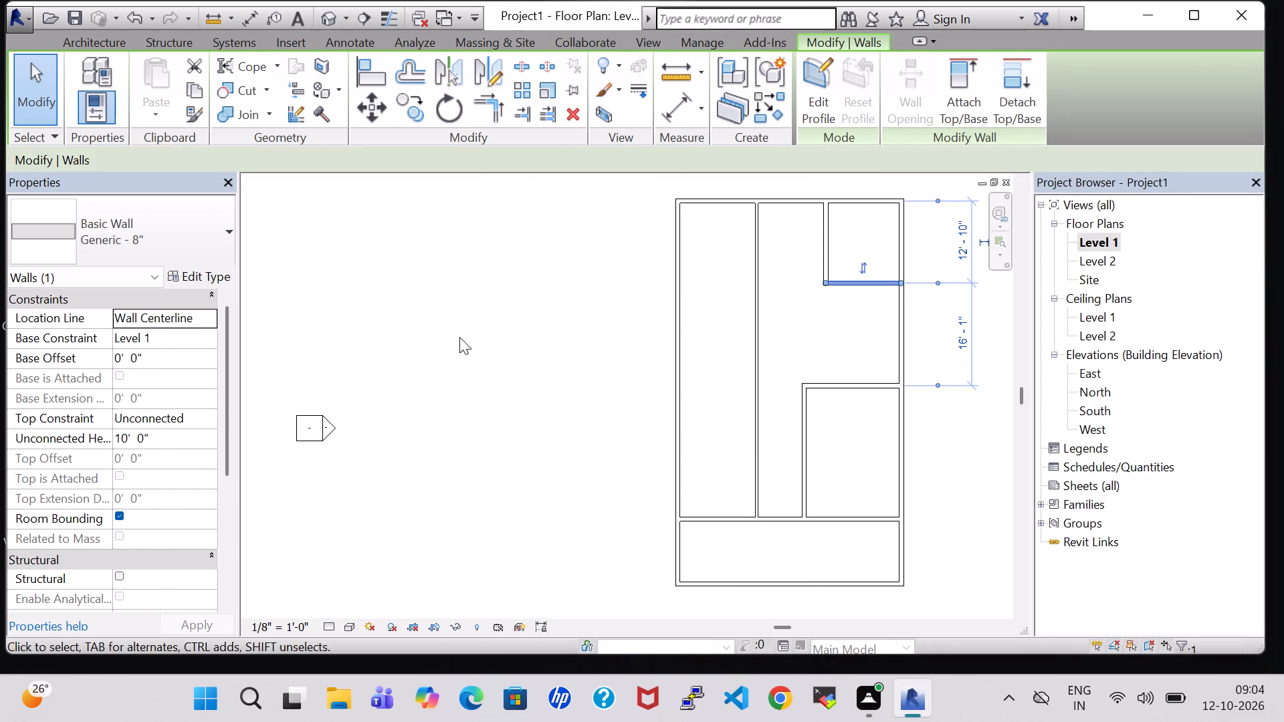
pyautogui.click(172, 241)
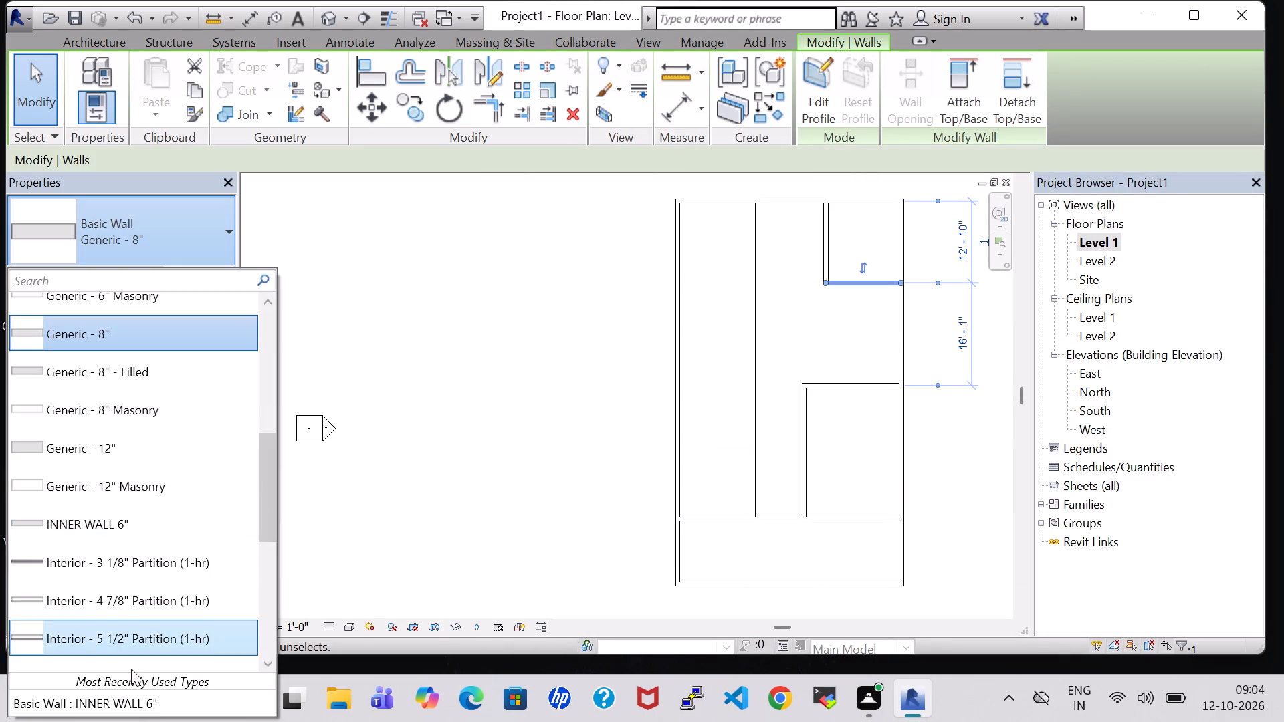
pyautogui.click(132, 712)
pyautogui.click(827, 243)
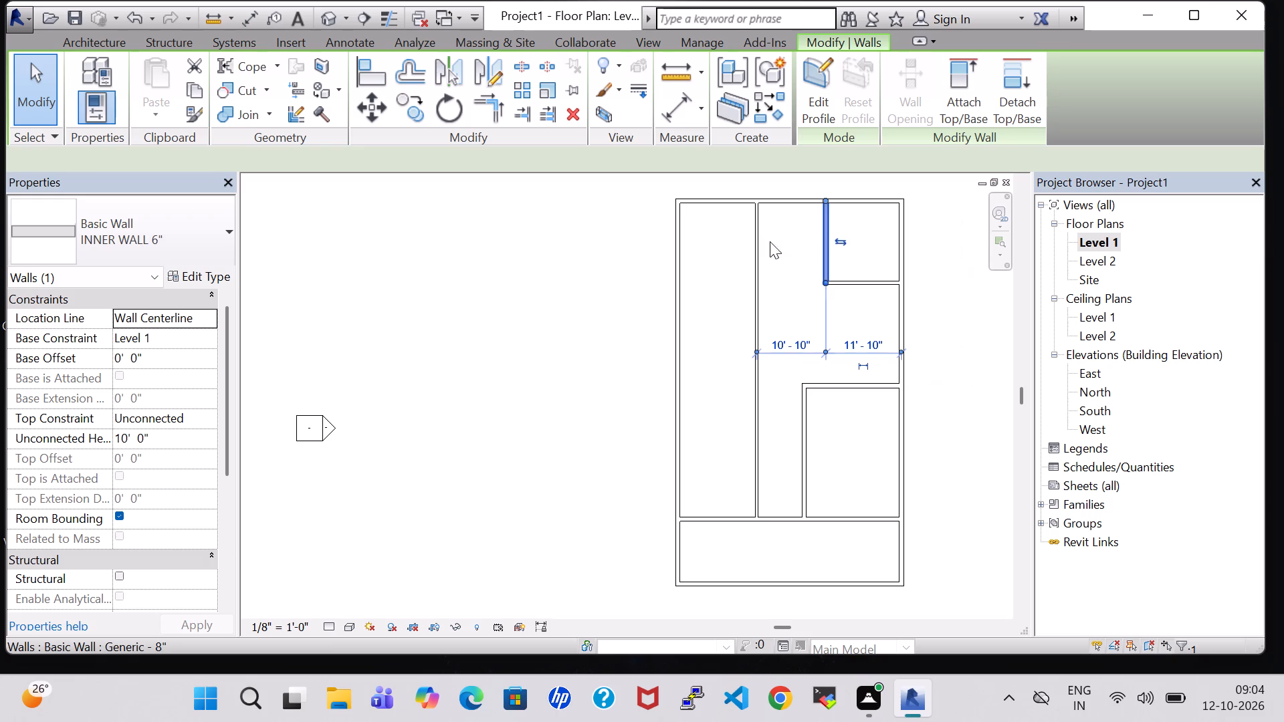
pyautogui.click(148, 211)
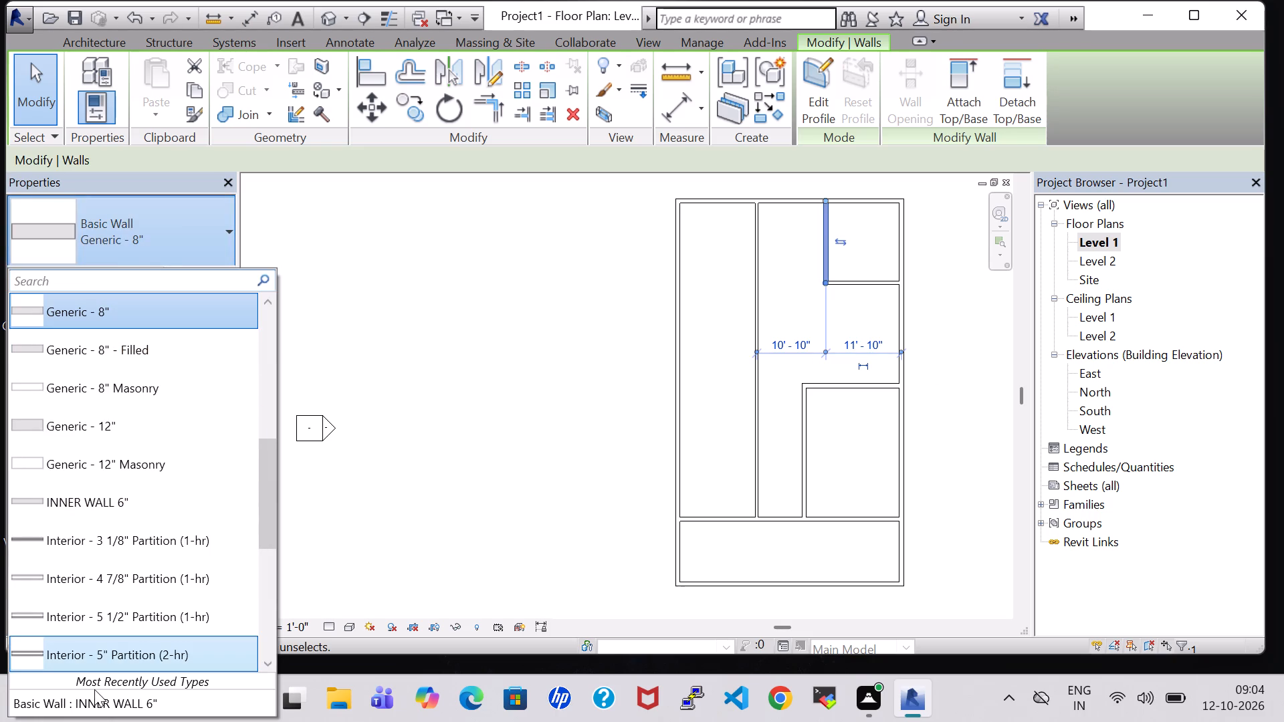
pyautogui.click(100, 705)
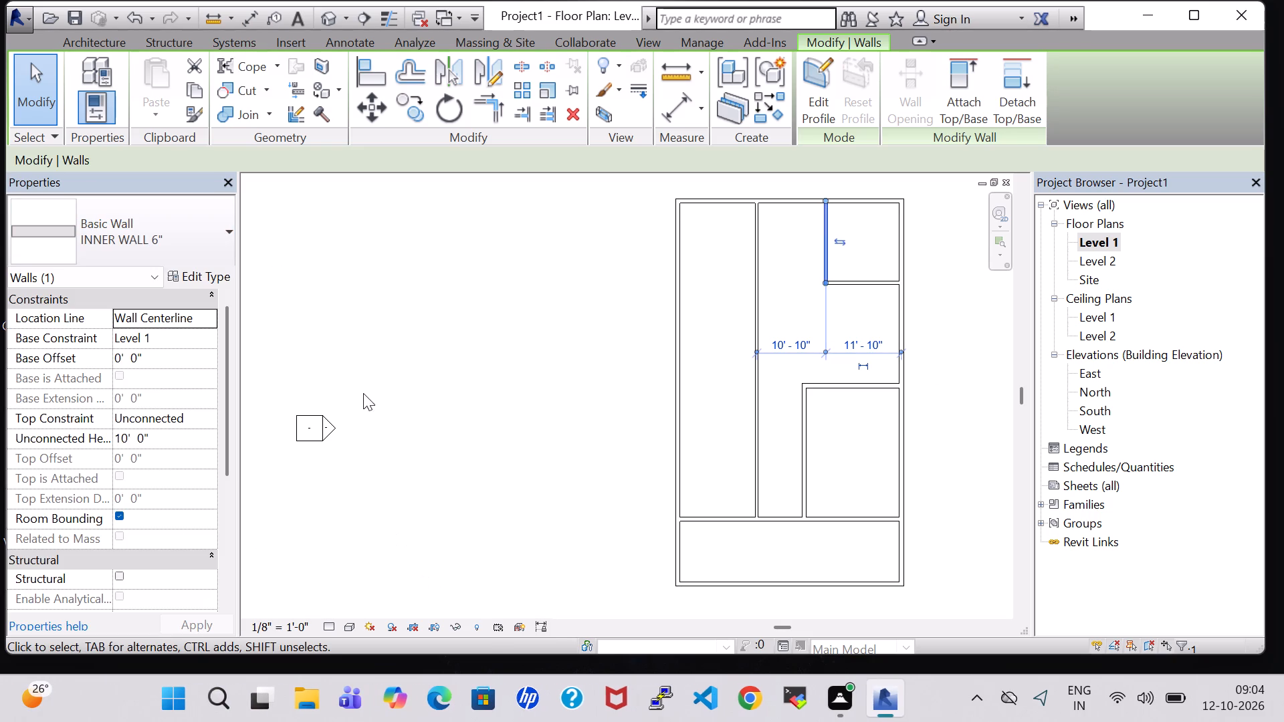
# Assign the INNER WALL 6" type to the west and north walls of the southeast room and to the full-width cross wall.
pyautogui.click(802, 441)
pyautogui.click(145, 255)
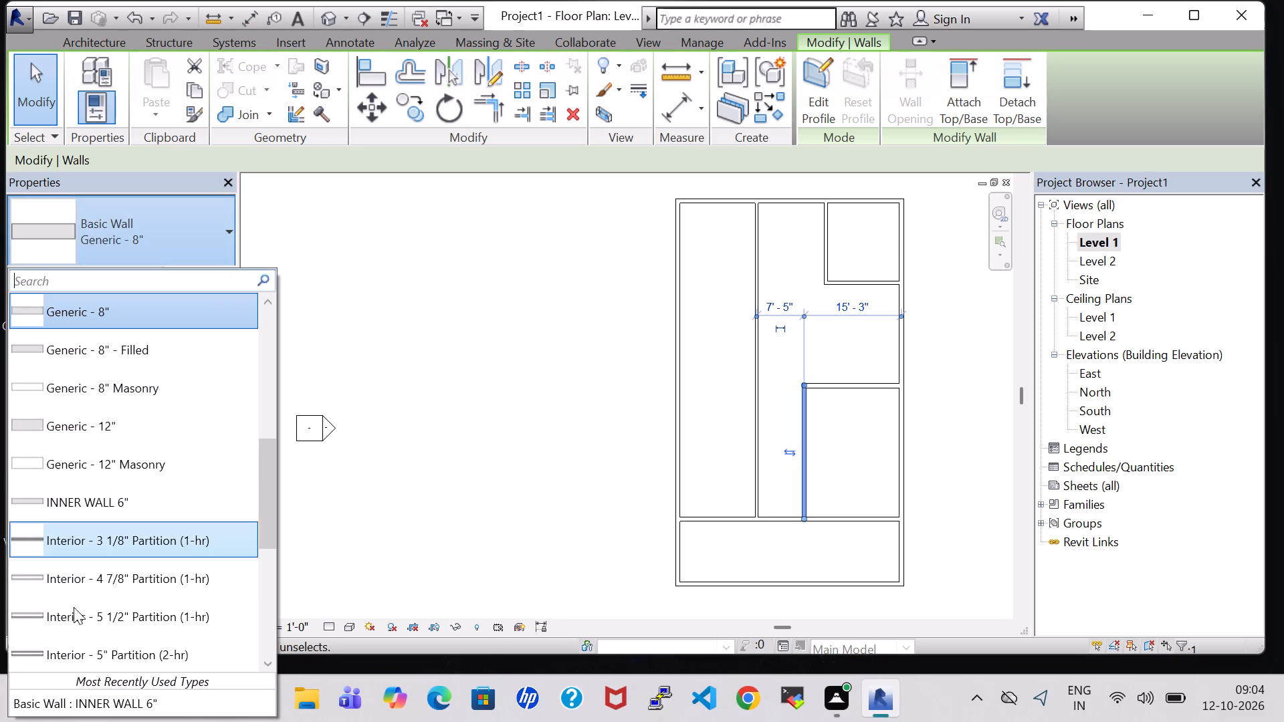
pyautogui.click(112, 703)
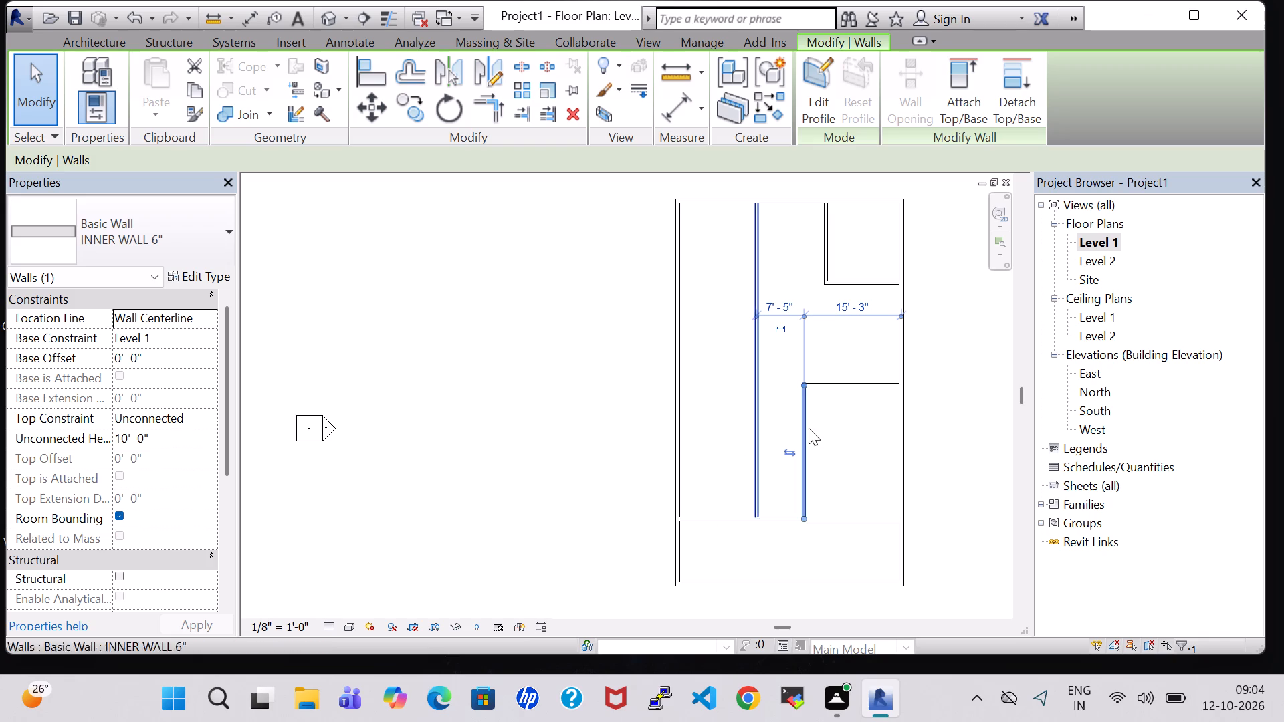
pyautogui.click(869, 381)
pyautogui.click(164, 223)
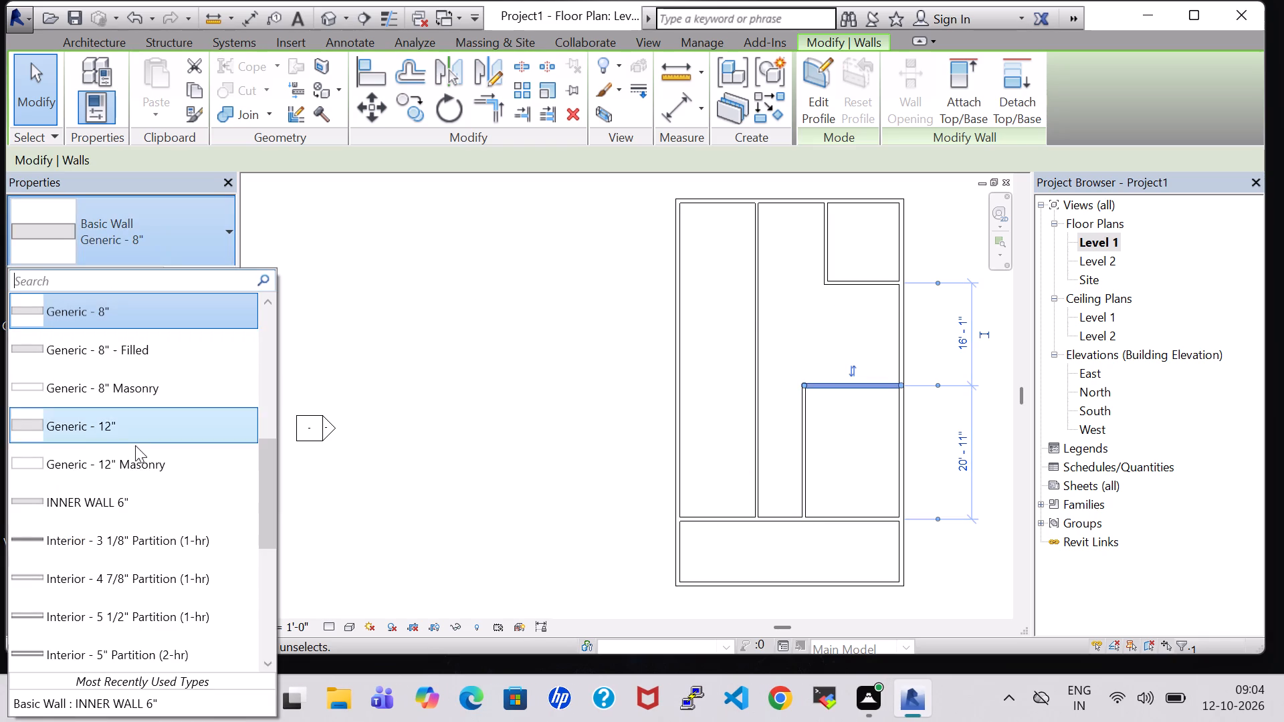
pyautogui.click(135, 695)
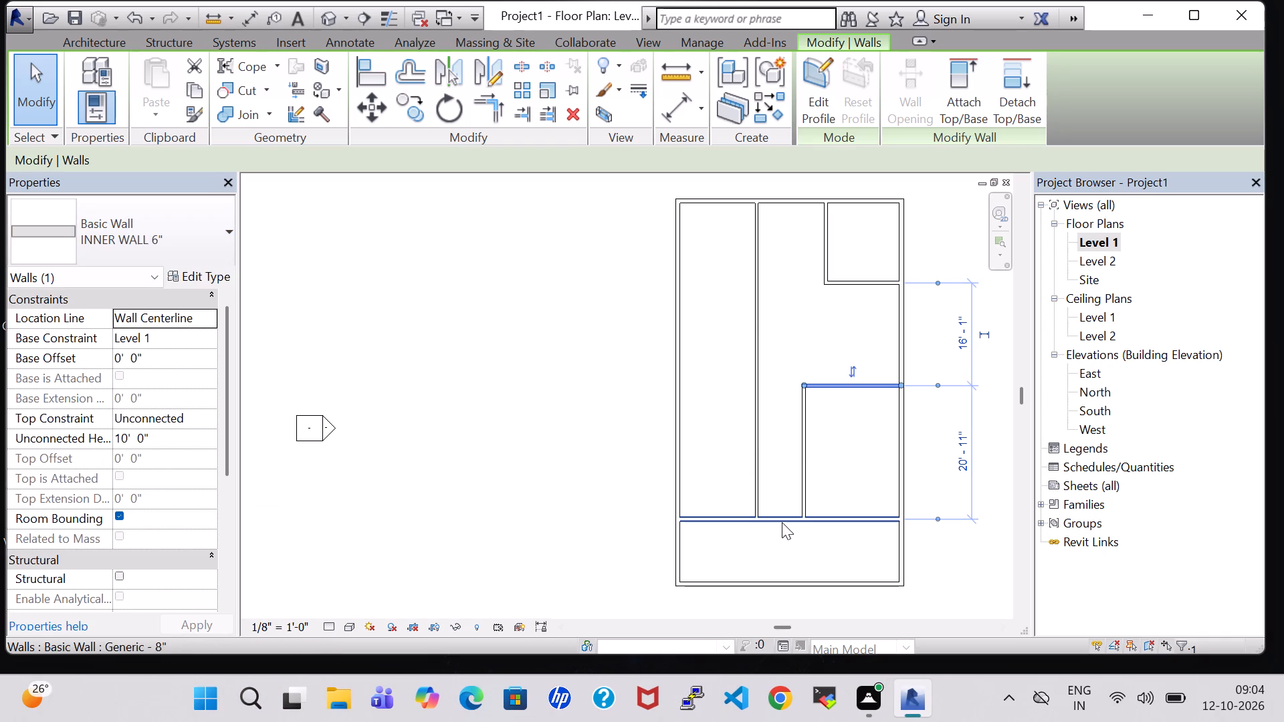
pyautogui.click(782, 520)
pyautogui.click(168, 243)
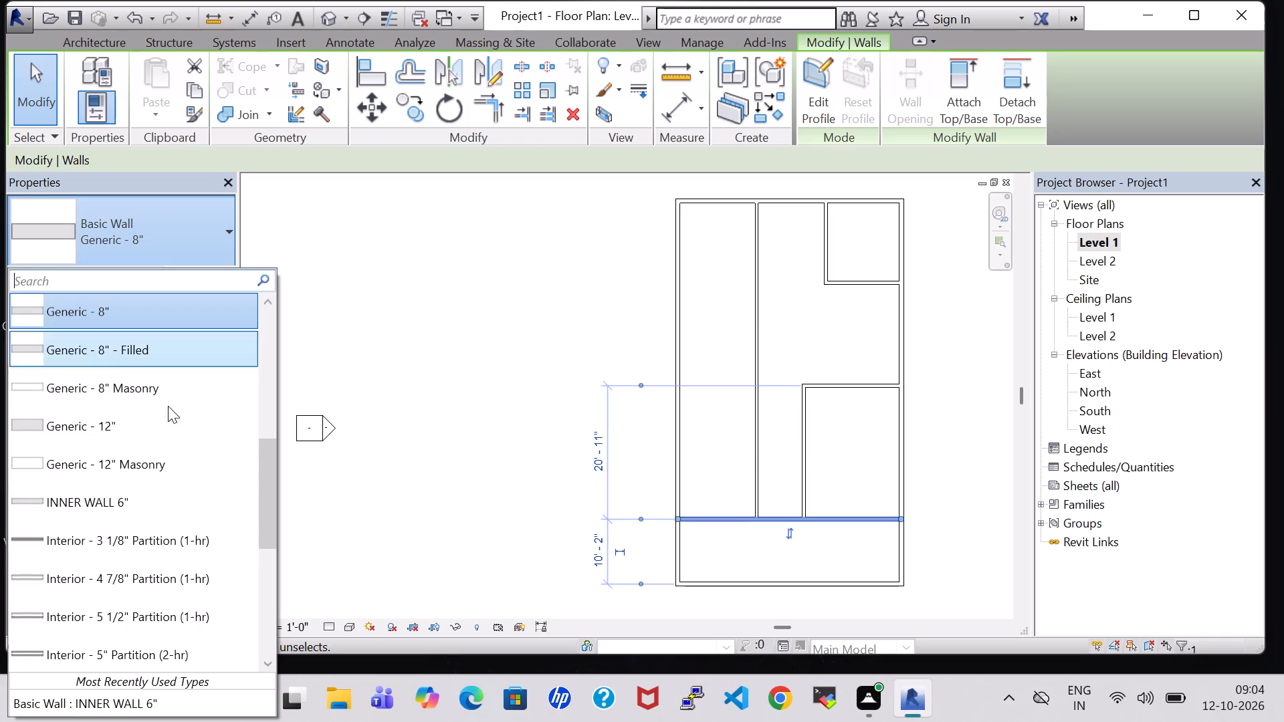
pyautogui.click(130, 708)
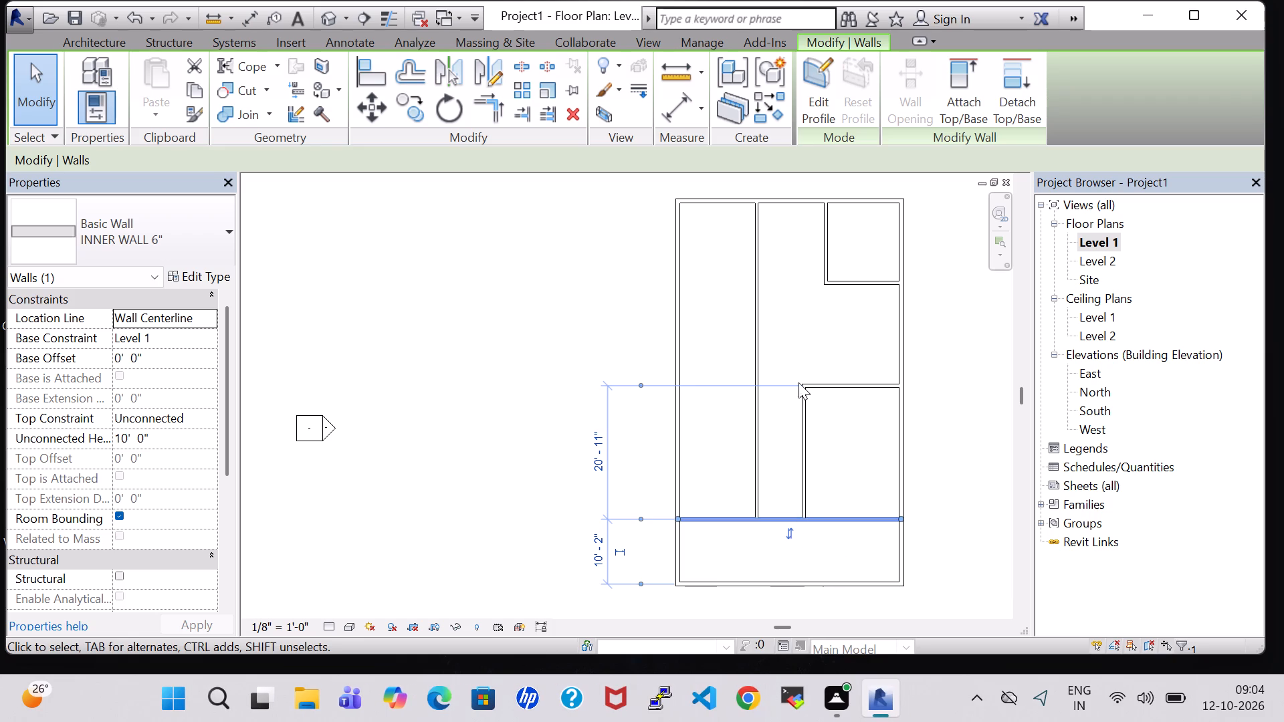
# Check the wall type of the interior walls around the northeast and southeast rooms.
pyautogui.click(811, 299)
pyautogui.click(824, 257)
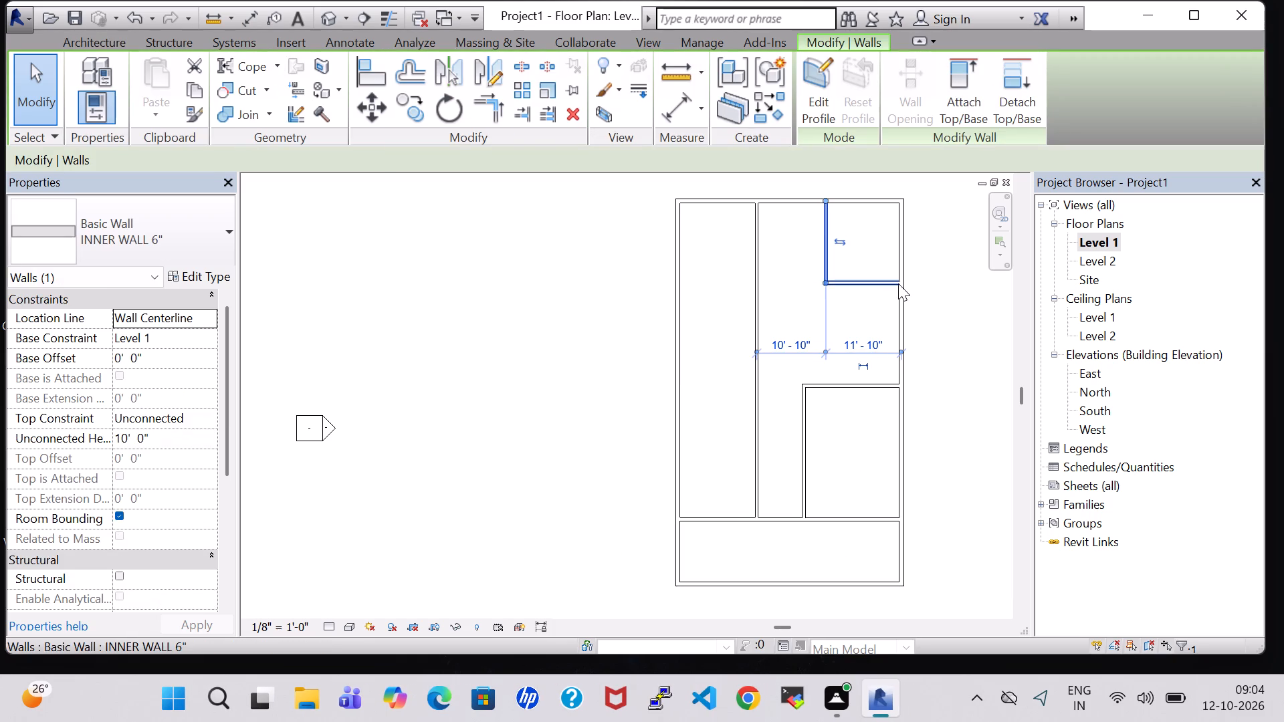
pyautogui.click(898, 283)
pyautogui.click(748, 320)
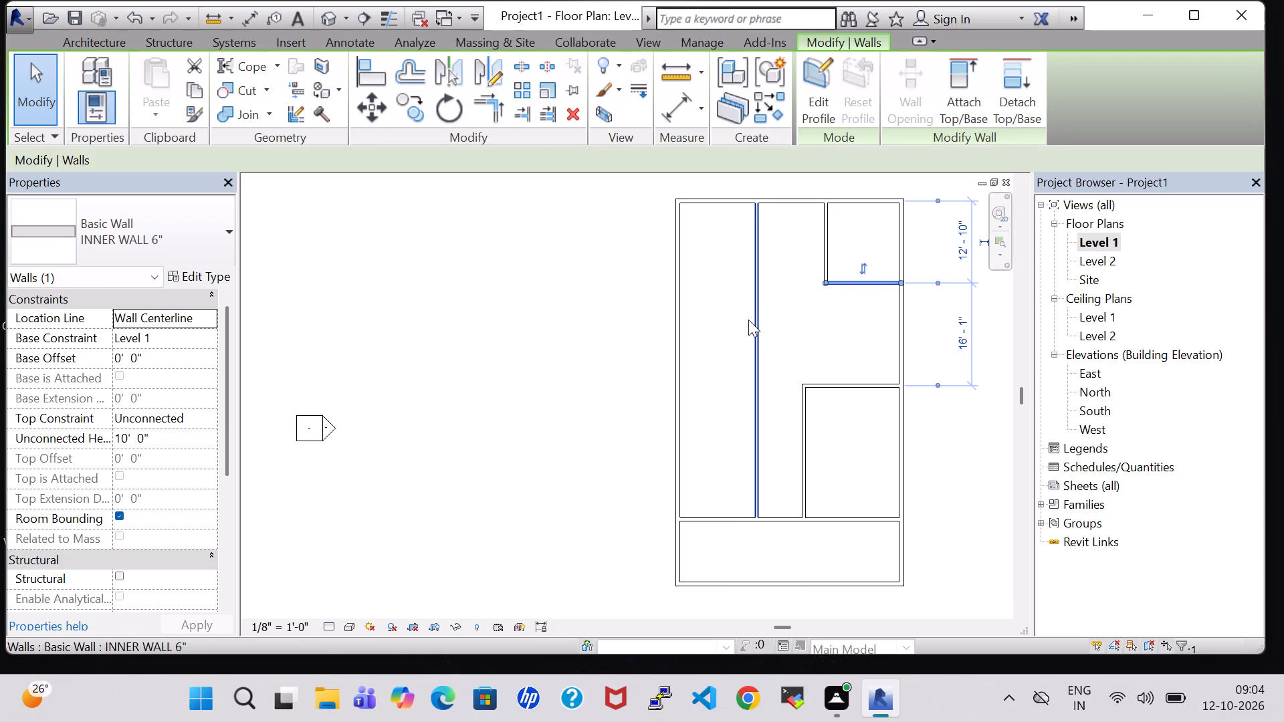
pyautogui.click(878, 378)
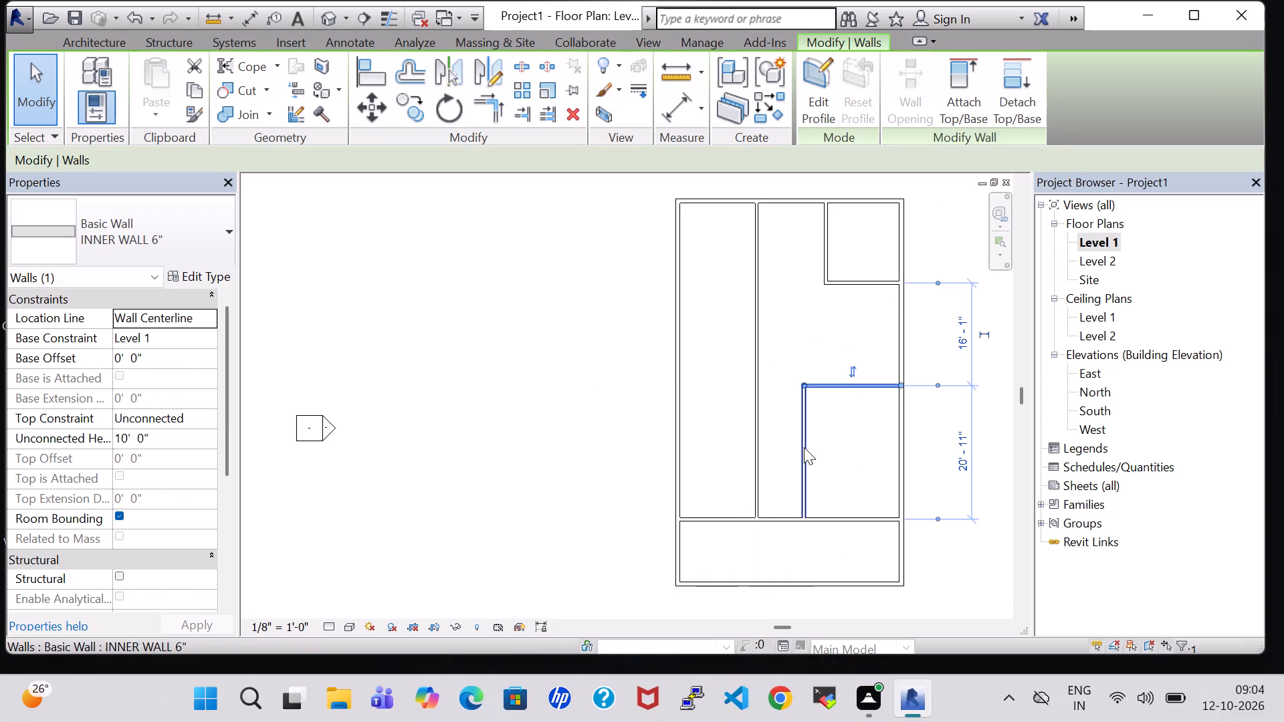
pyautogui.click(804, 447)
pyautogui.click(573, 358)
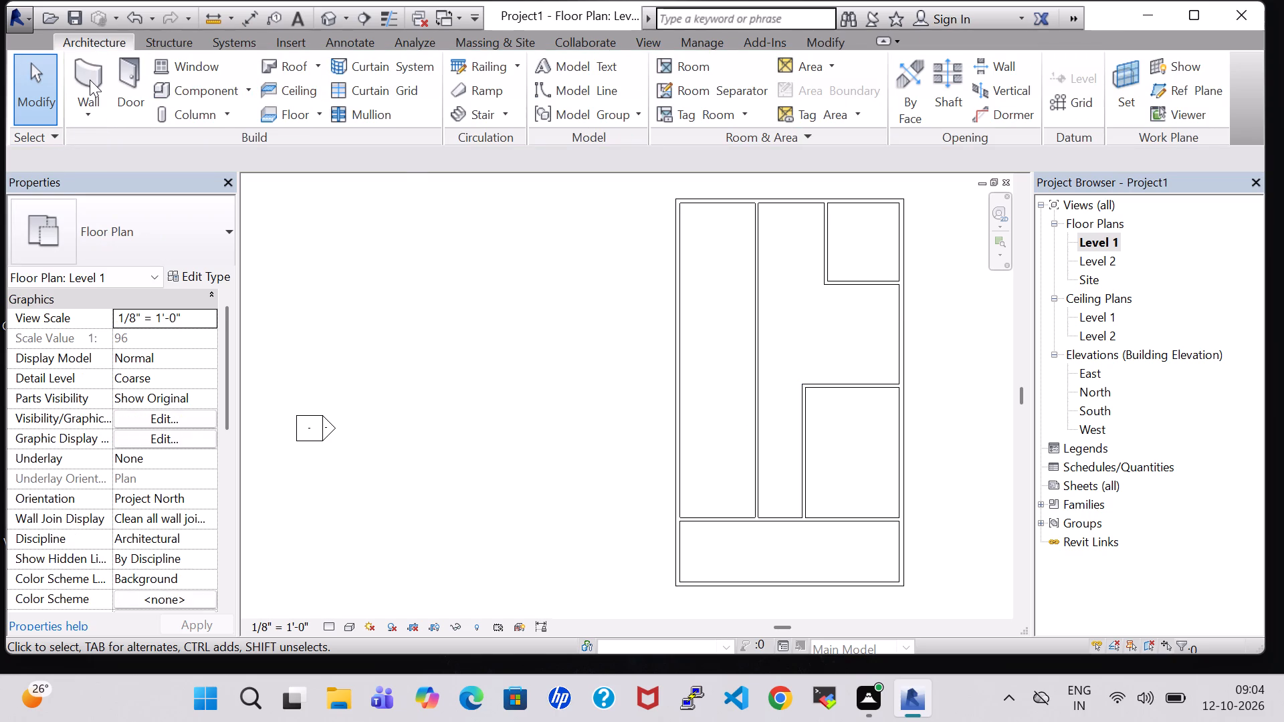
# Draw three east-west INNER WALL 6" walls between the west exterior wall and long partition, spaced about 8'-7", 13'-1" and 8'-4" southward from the north wall.
pyautogui.click(90, 80)
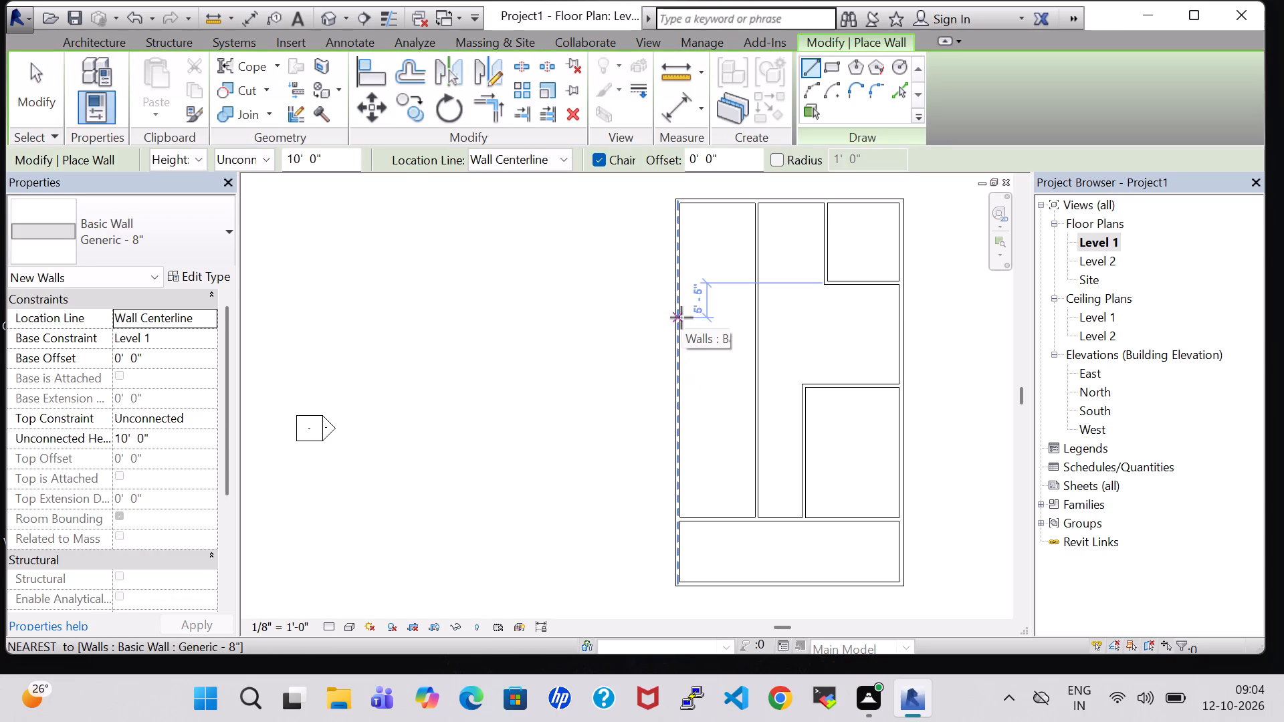
pyautogui.click(155, 254)
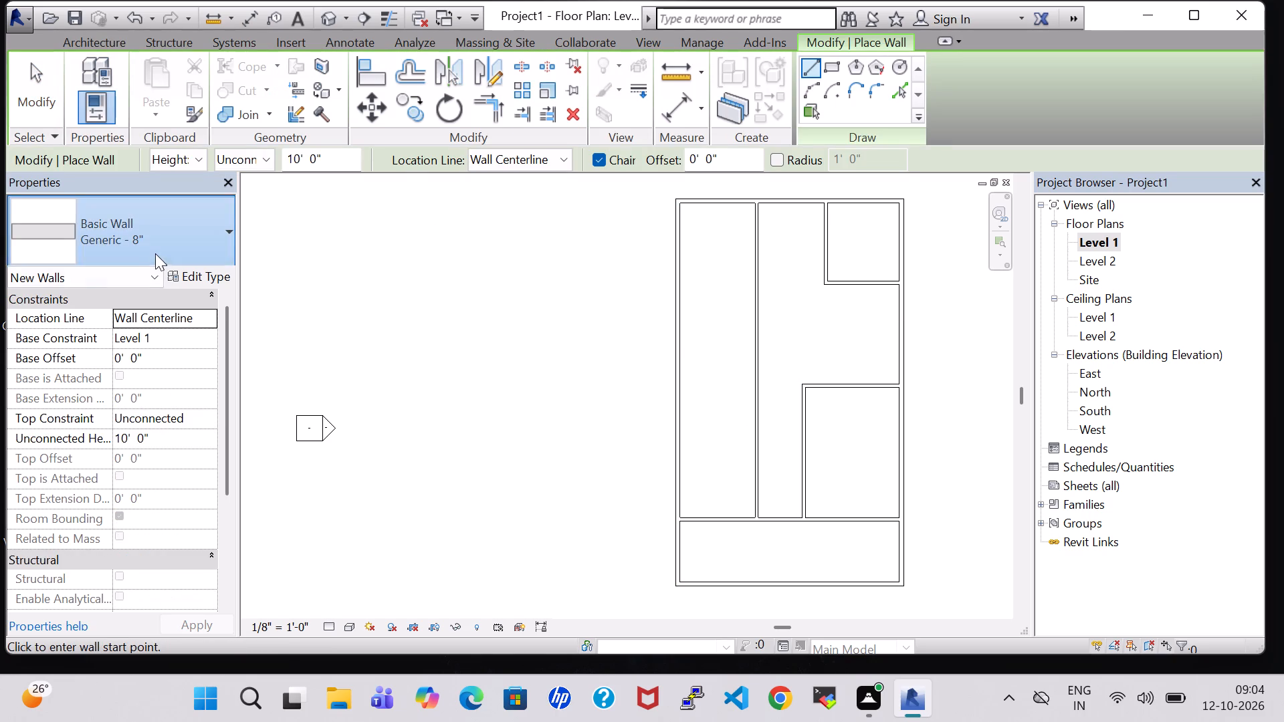
pyautogui.click(118, 704)
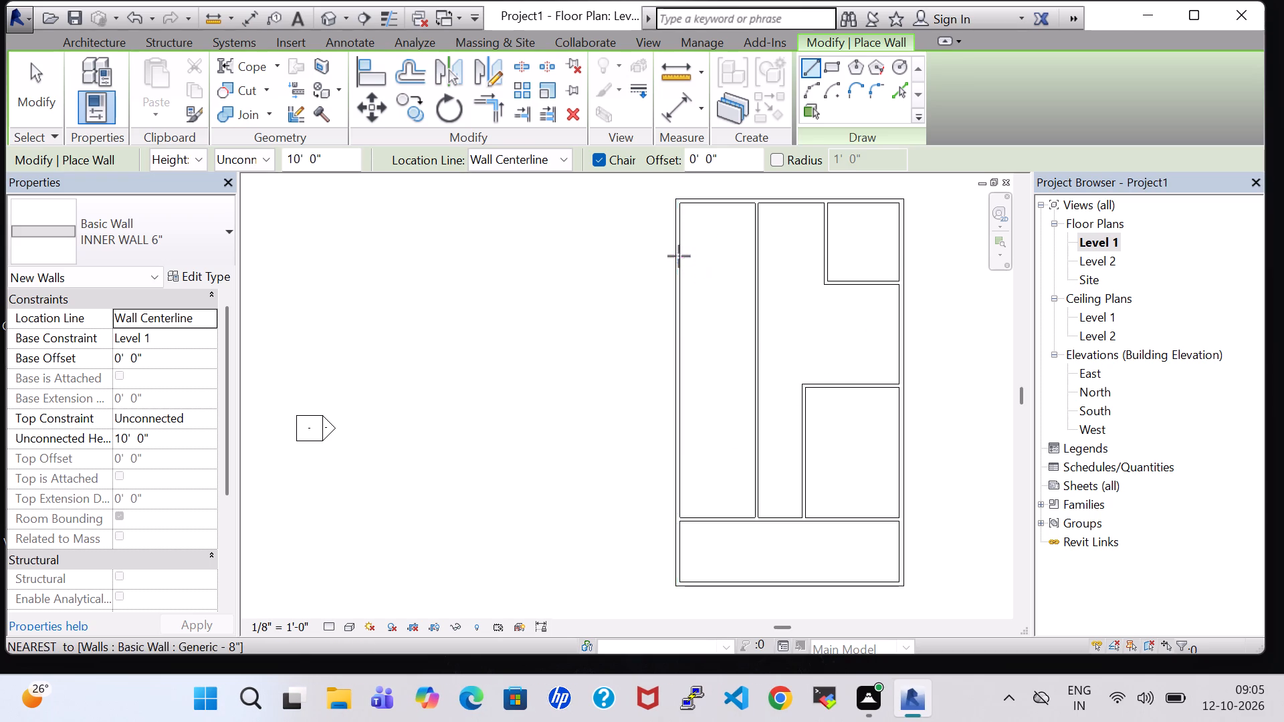
pyautogui.click(679, 256)
pyautogui.click(757, 257)
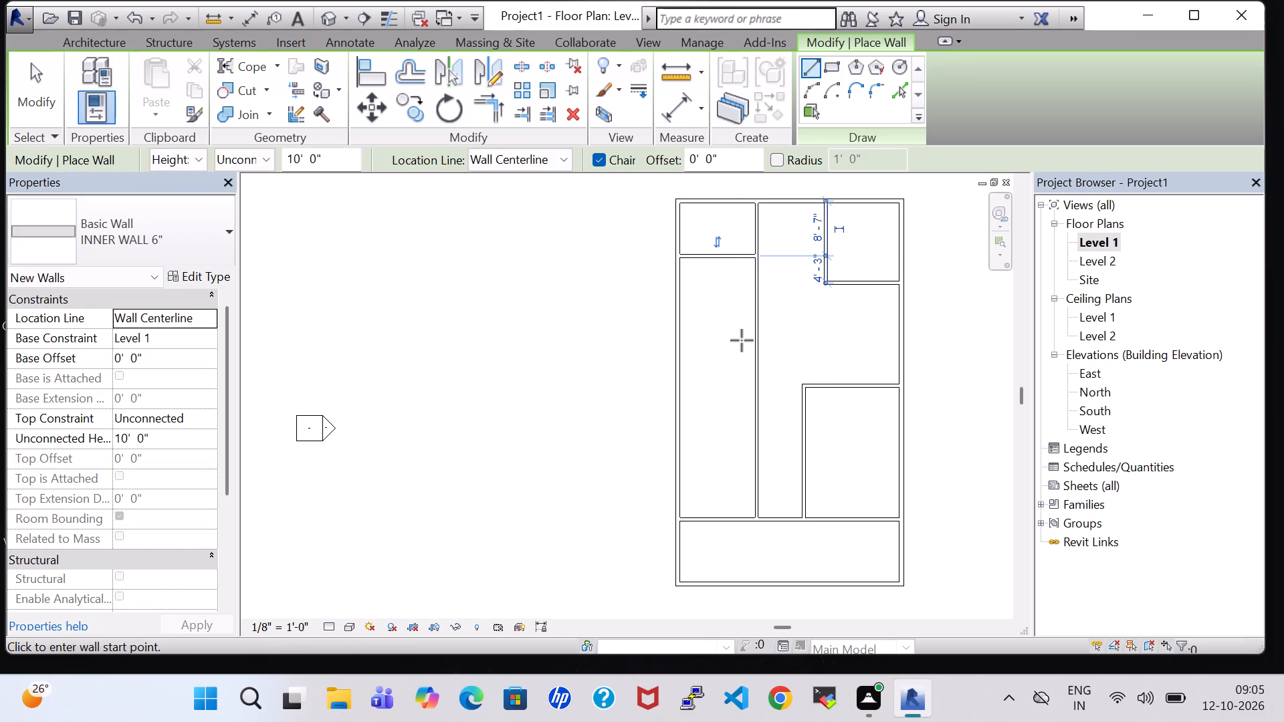
pyautogui.click(678, 340)
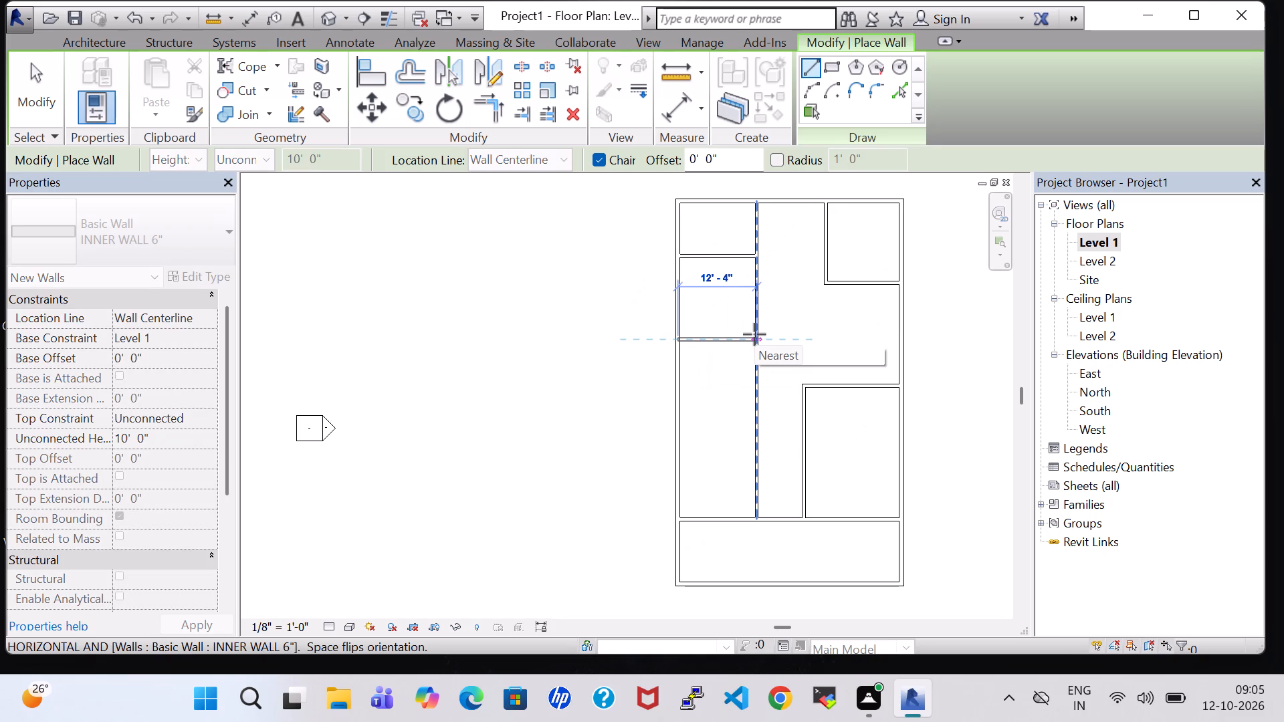
pyautogui.click(754, 334)
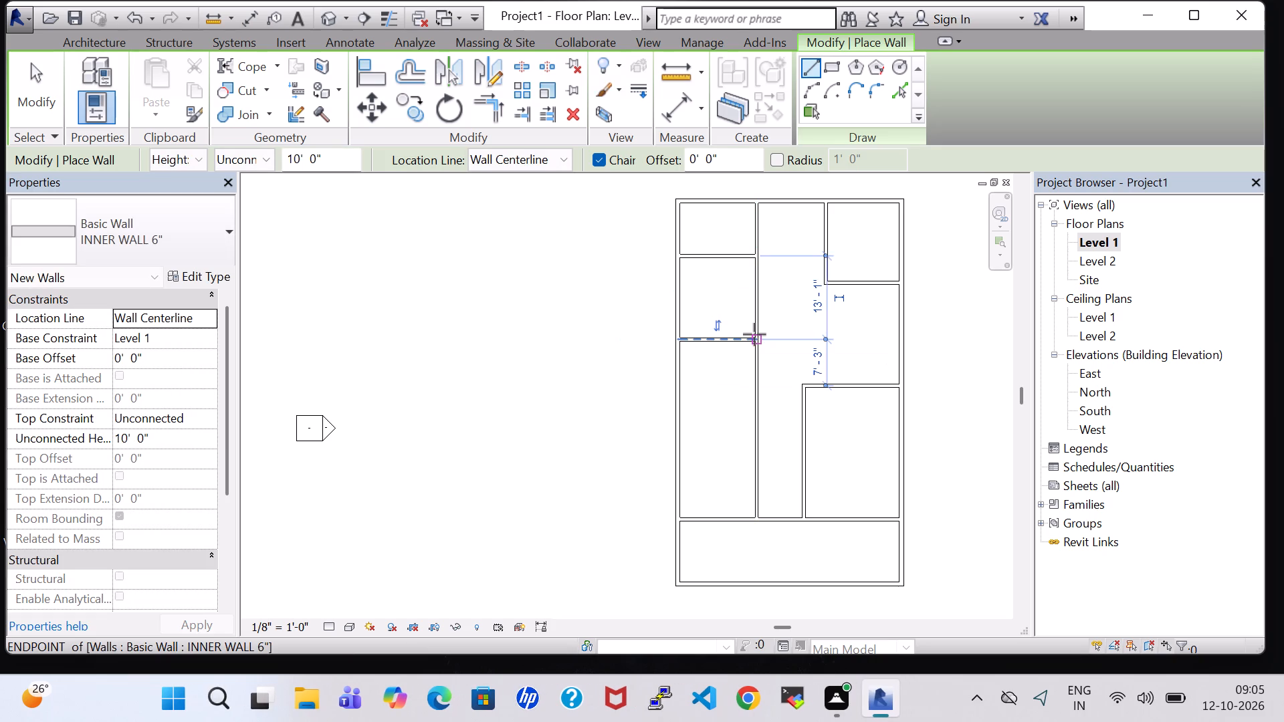
pyautogui.click(679, 390)
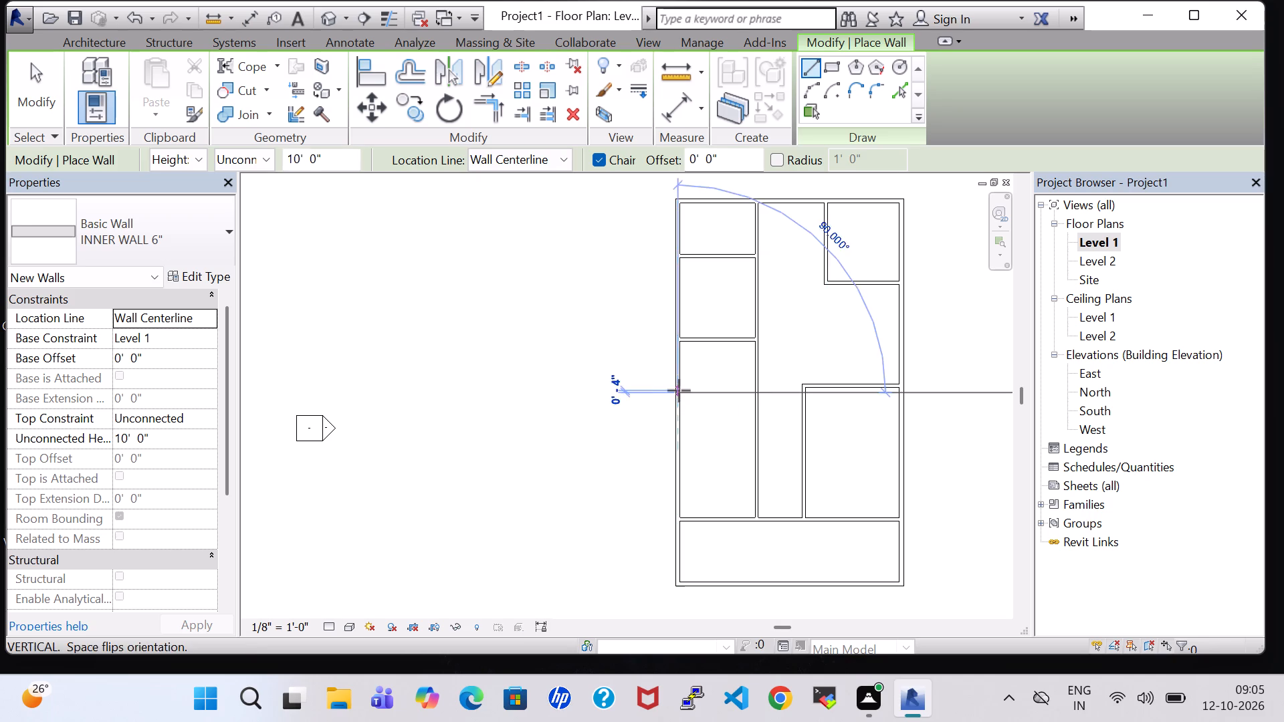
pyautogui.click(758, 391)
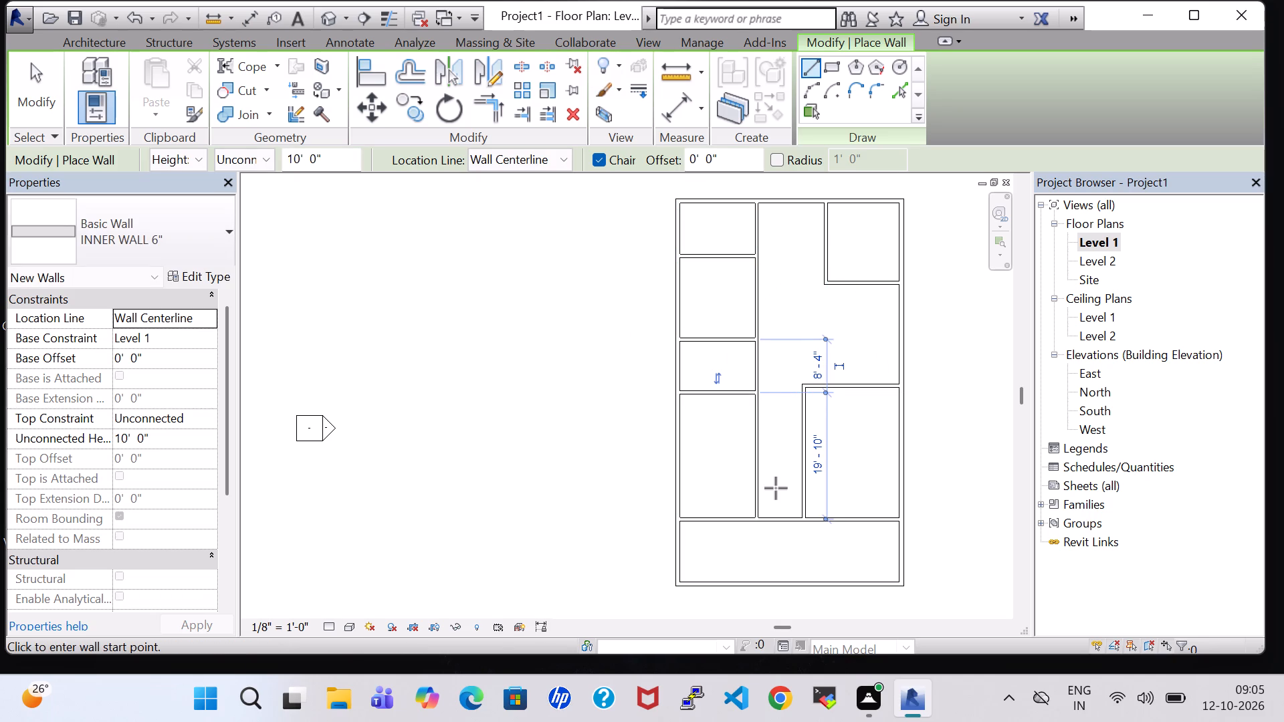
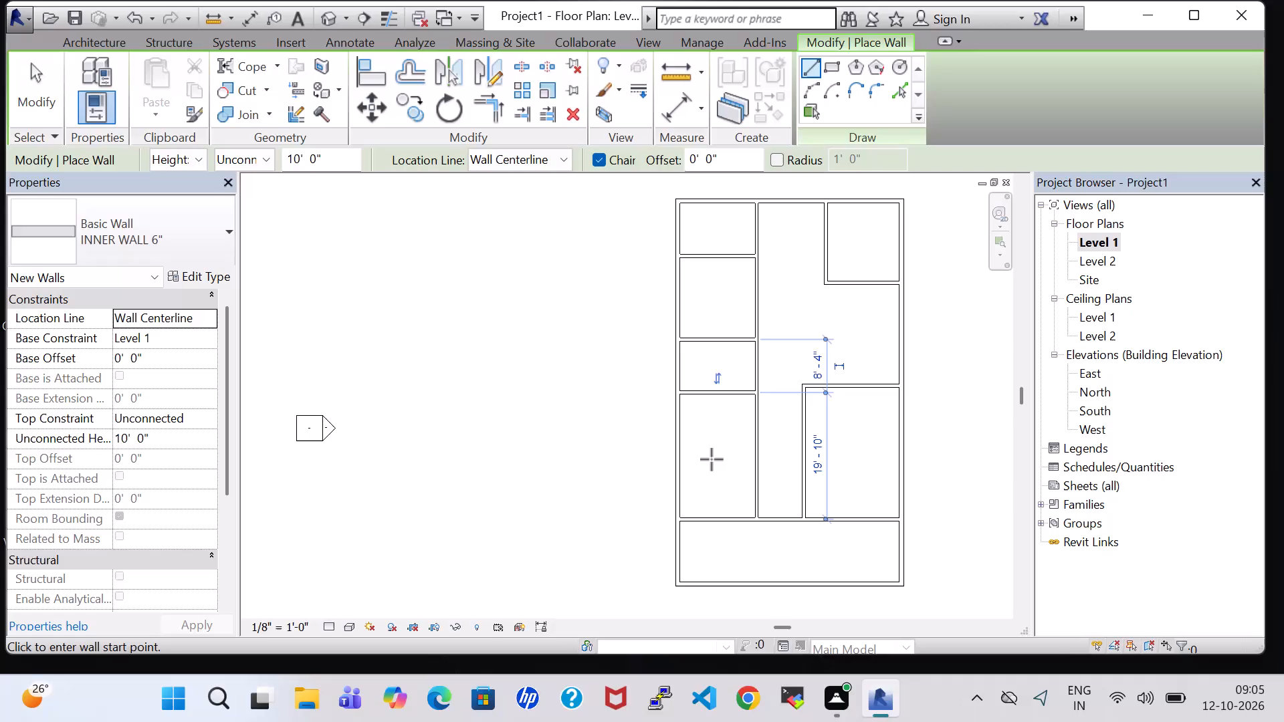
# Check the layer structure of the INNER WALL 6" type using the northernmost cross wall of the west rooms.
pyautogui.press('Escape')
pyautogui.press('Escape')
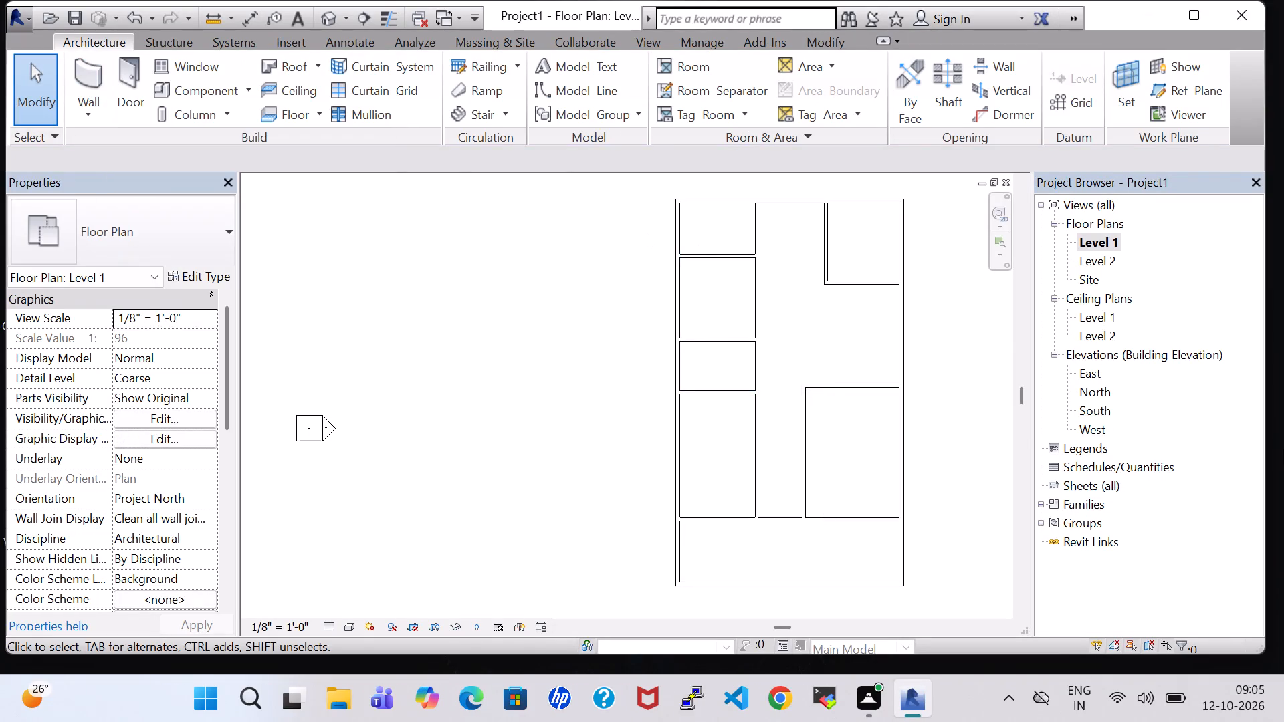
pyautogui.click(724, 251)
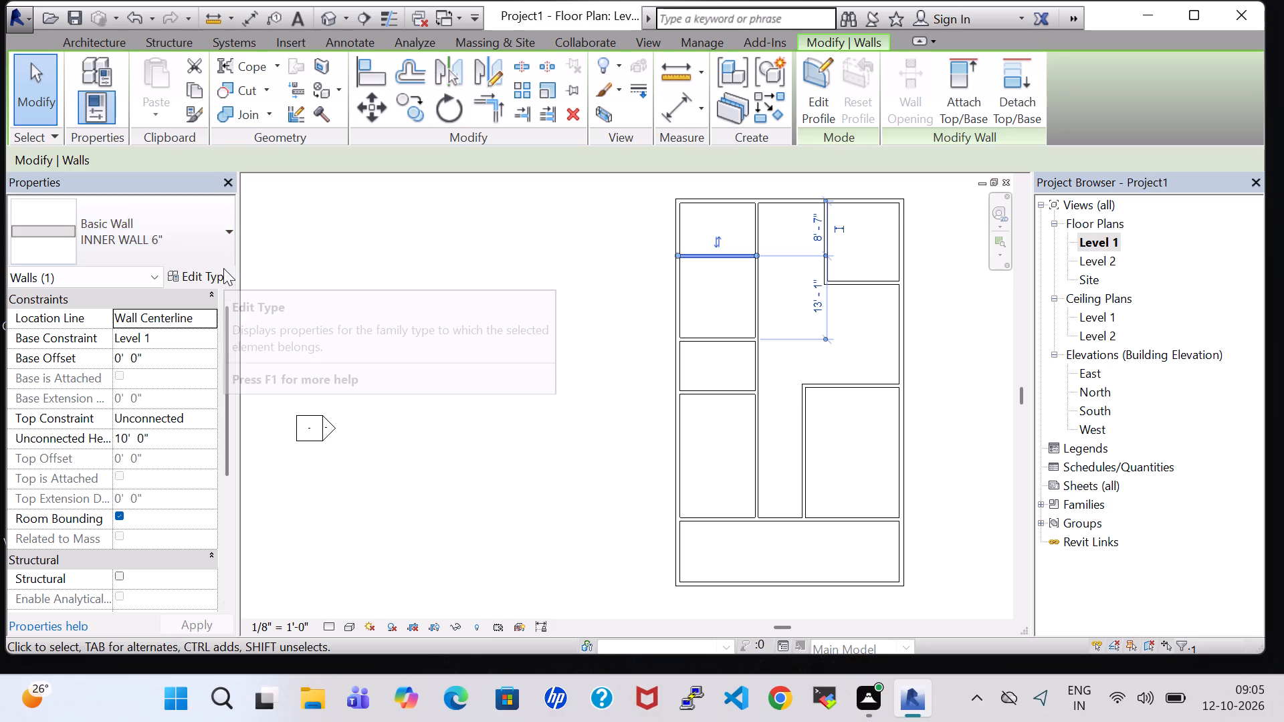
pyautogui.click(205, 273)
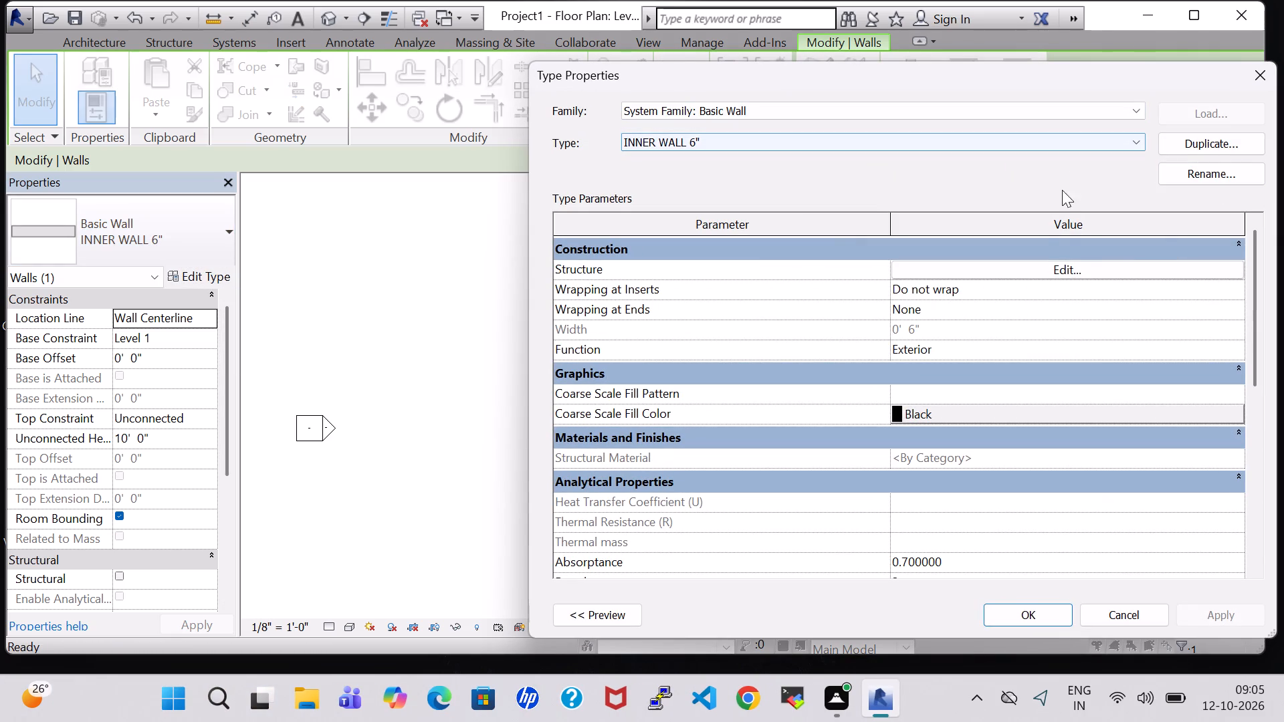
pyautogui.click(1089, 270)
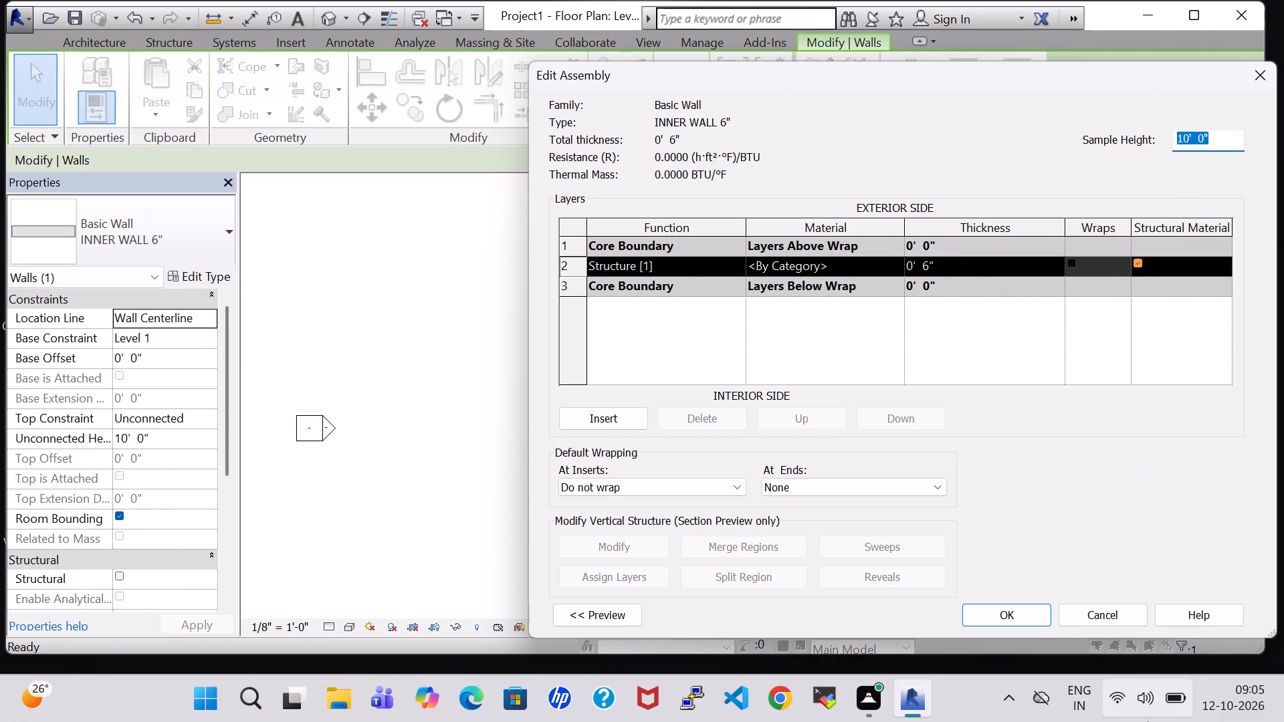
pyautogui.click(1251, 78)
pyautogui.click(1255, 78)
pyautogui.click(449, 323)
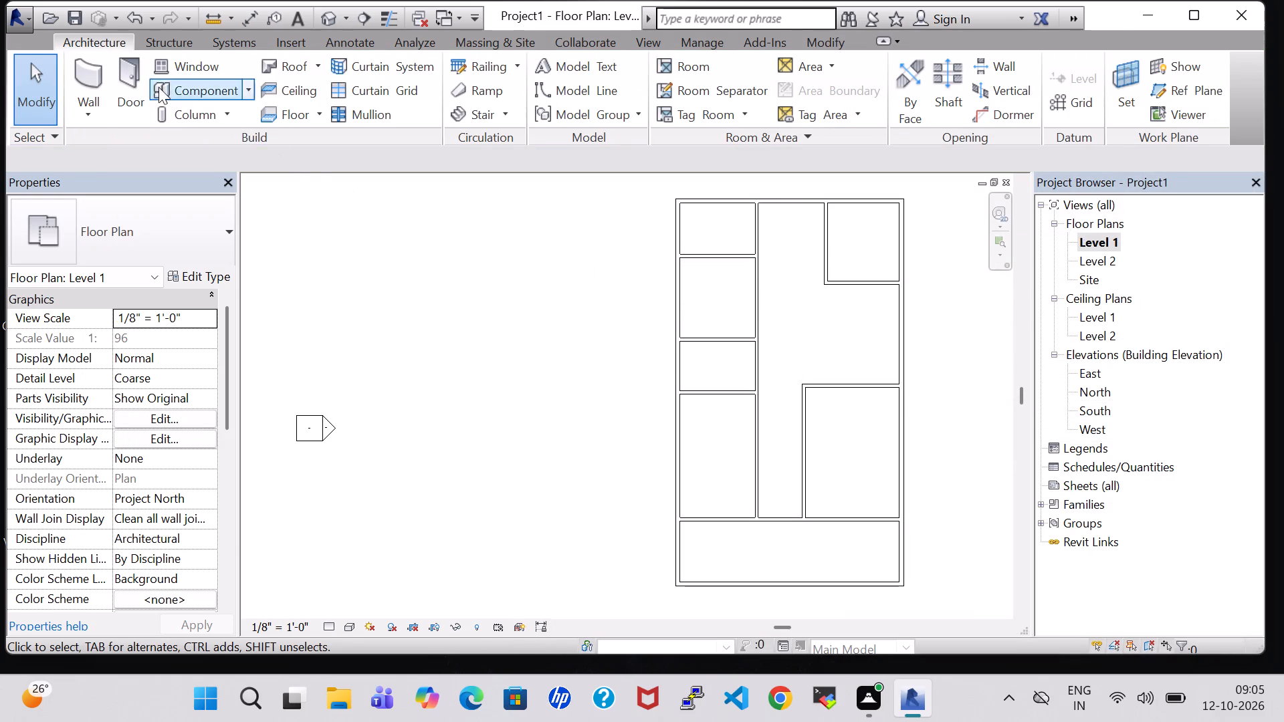
# Place a Single-Flush 36" x 84" door in the northwest room's south wall, about 2'-0" from the west wall, hinged west and swinging north.
pyautogui.click(118, 63)
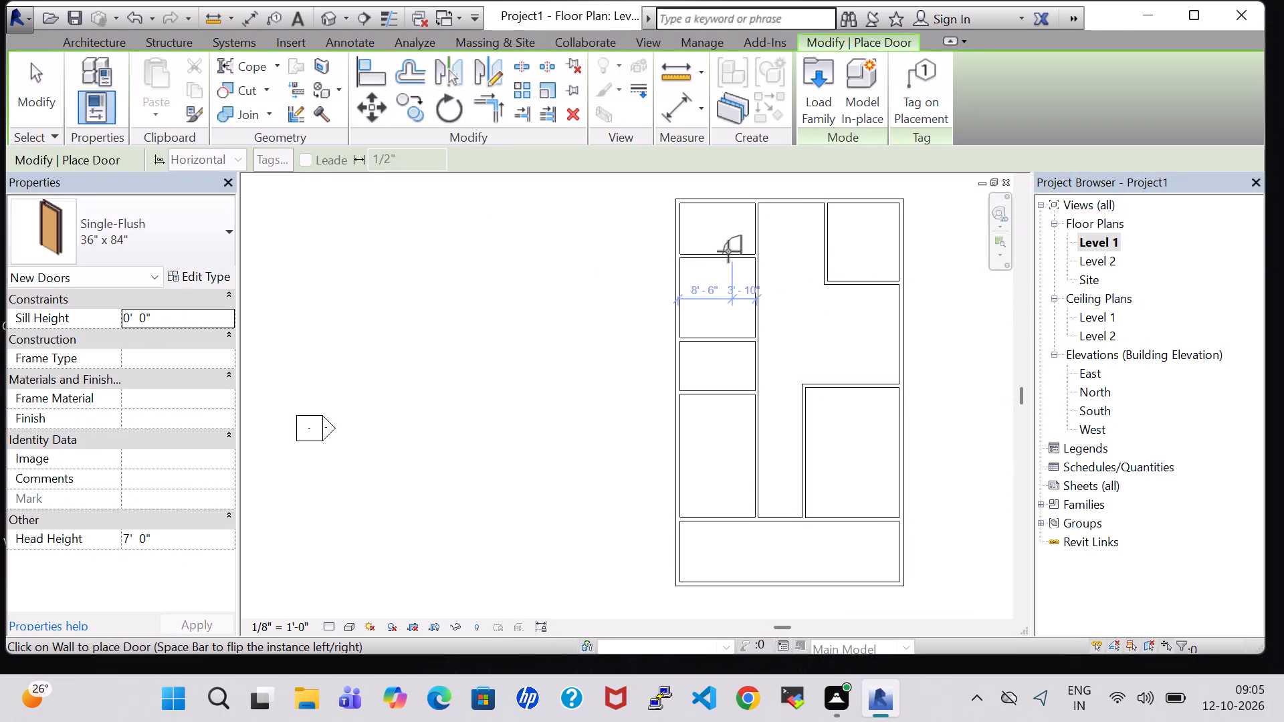
pyautogui.scroll(6, 695, 255)
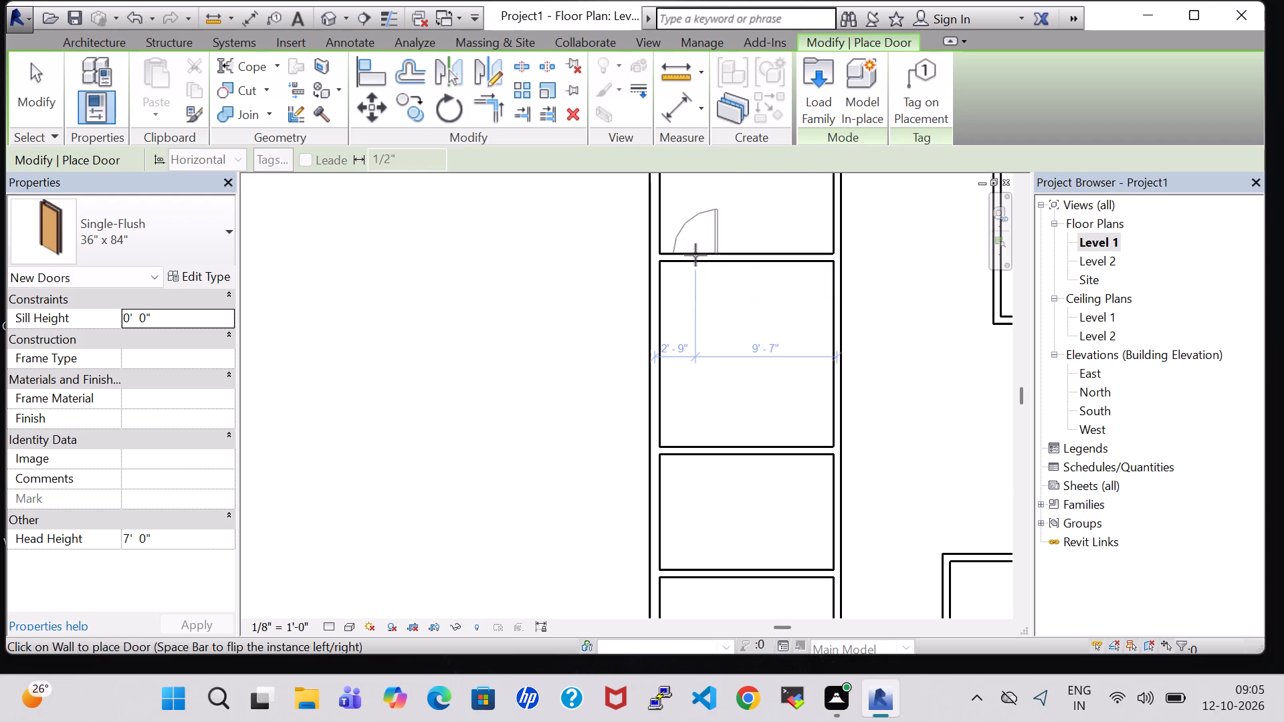
pyautogui.press('space')
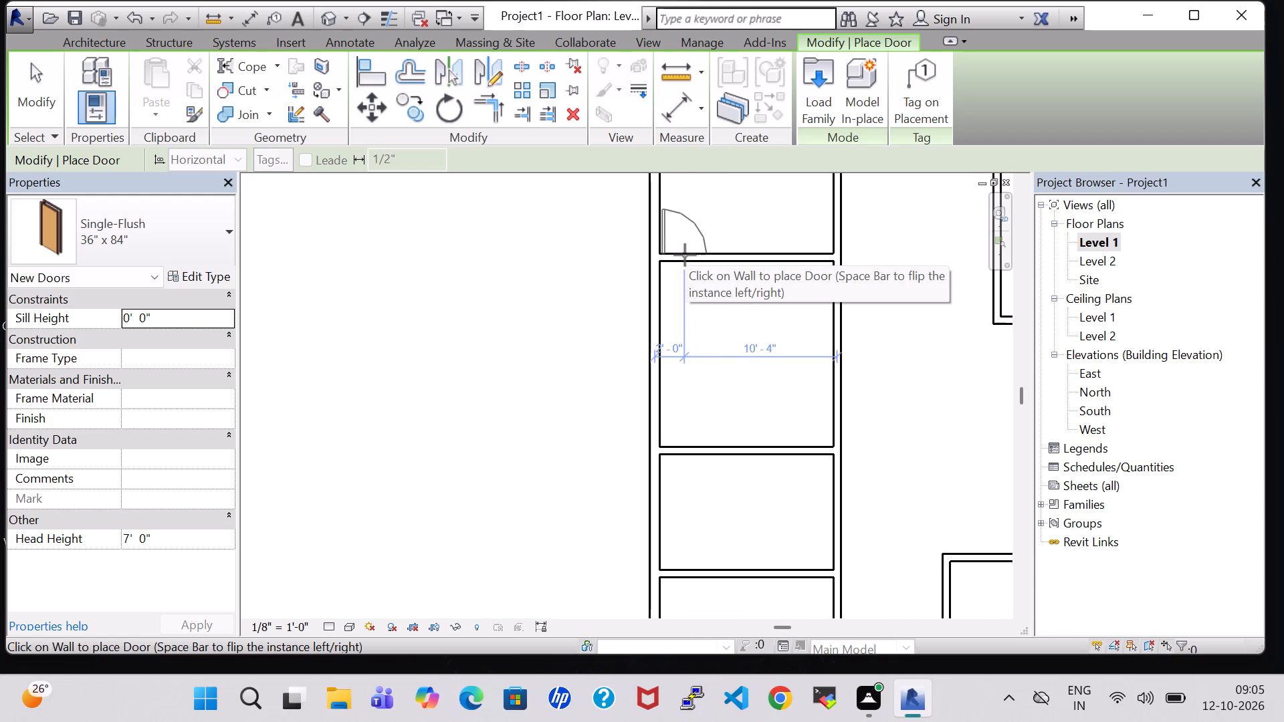
pyautogui.click(685, 255)
# Place a Single-Flush 36" x 84" door in the second west room's east wall, about 2'-3" from its north wall, hinged north and swinging inward.
pyautogui.scroll(-1, 743, 358)
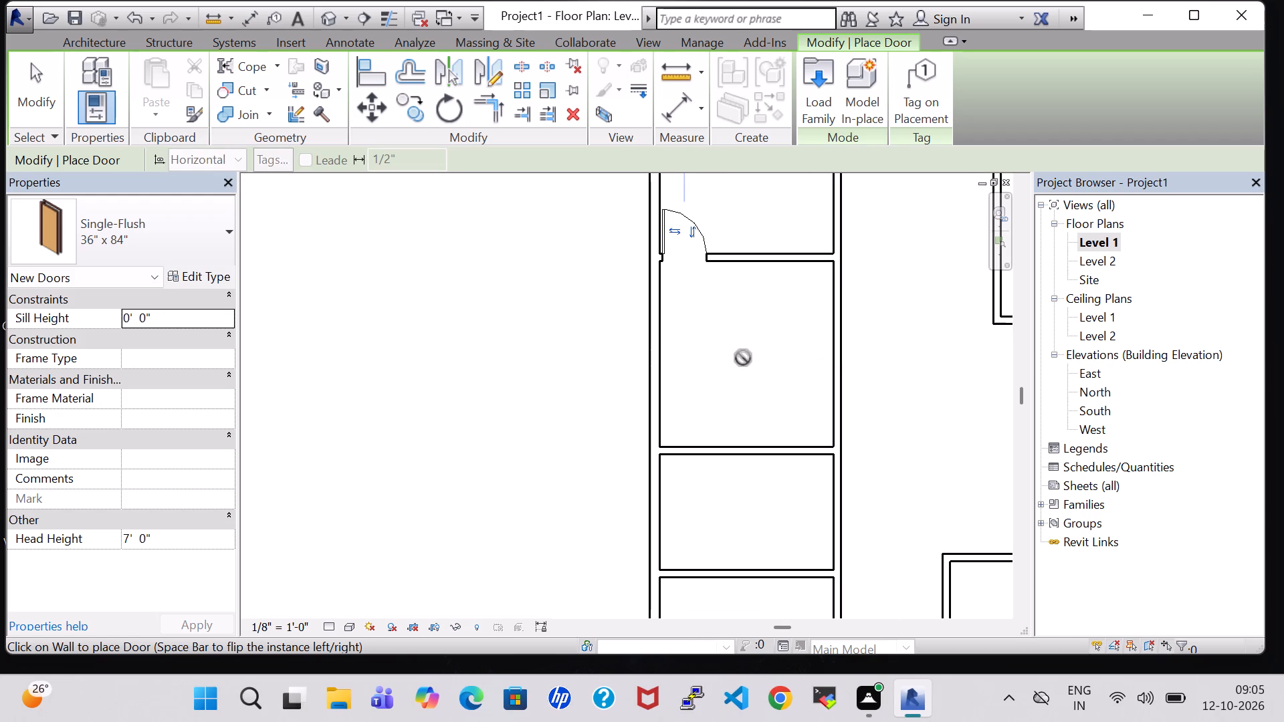
pyautogui.rightClick(824, 300)
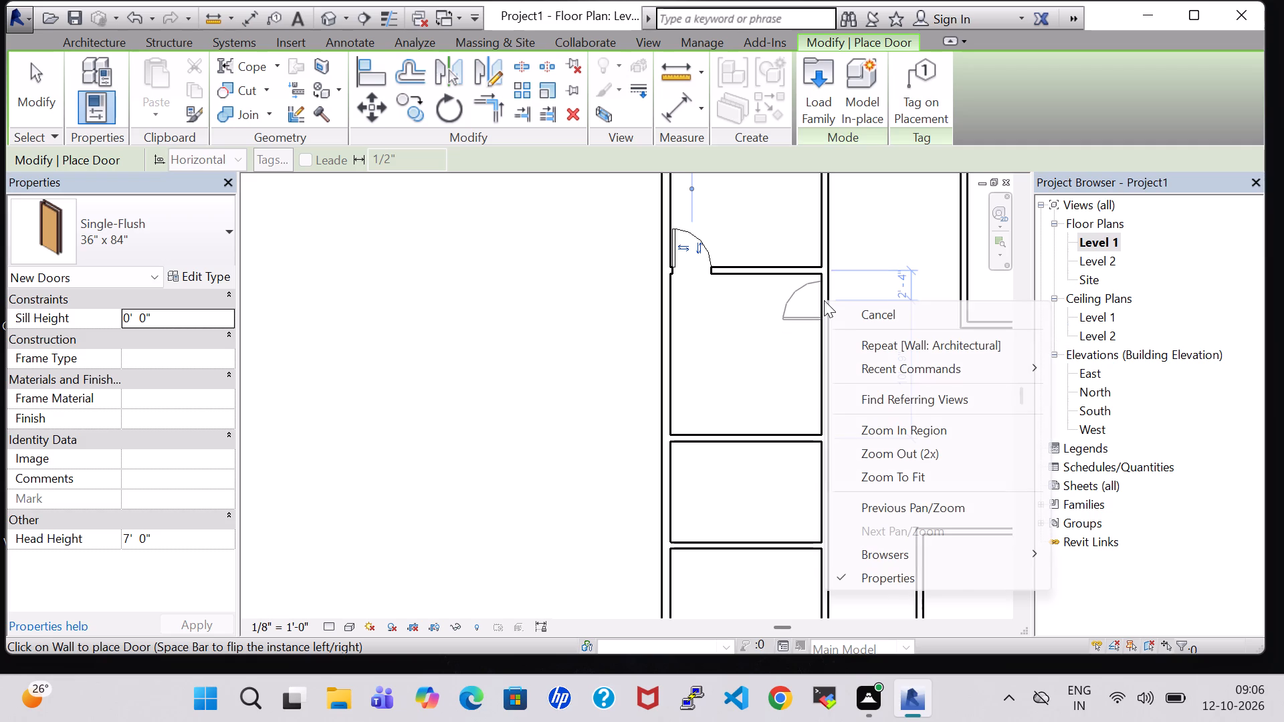
pyautogui.press('space')
pyautogui.press('space')
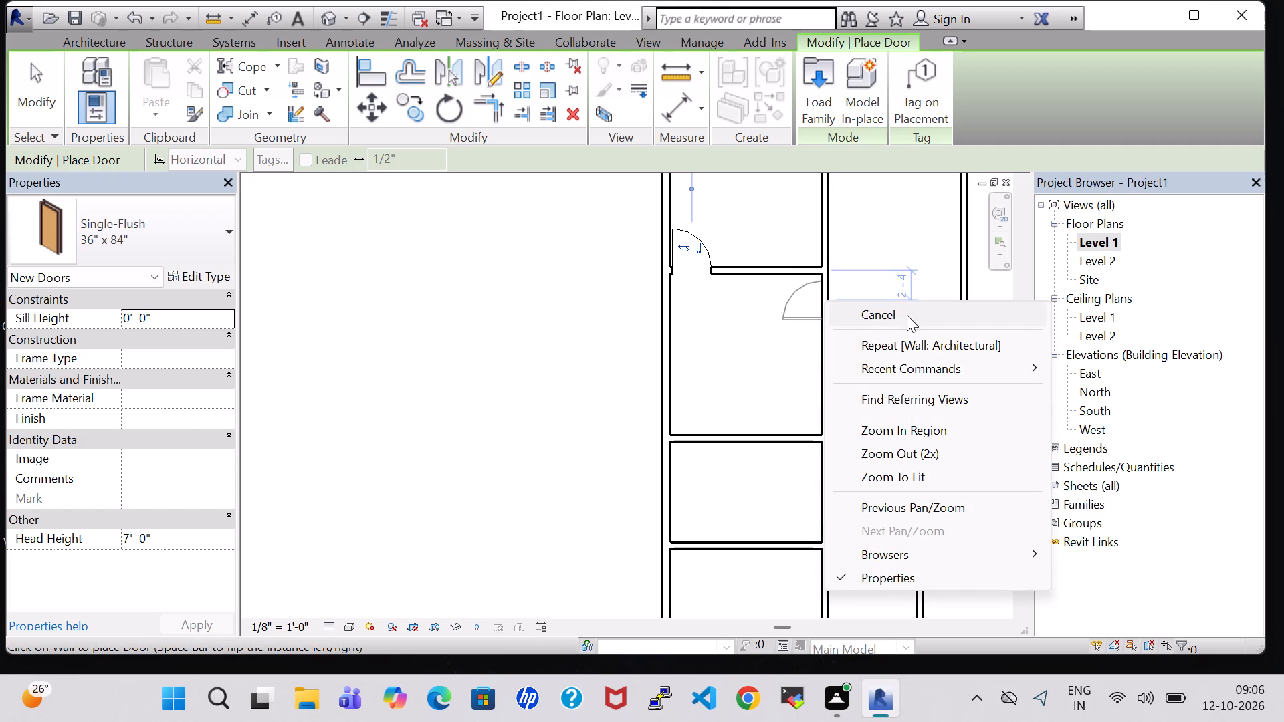
pyautogui.click(907, 315)
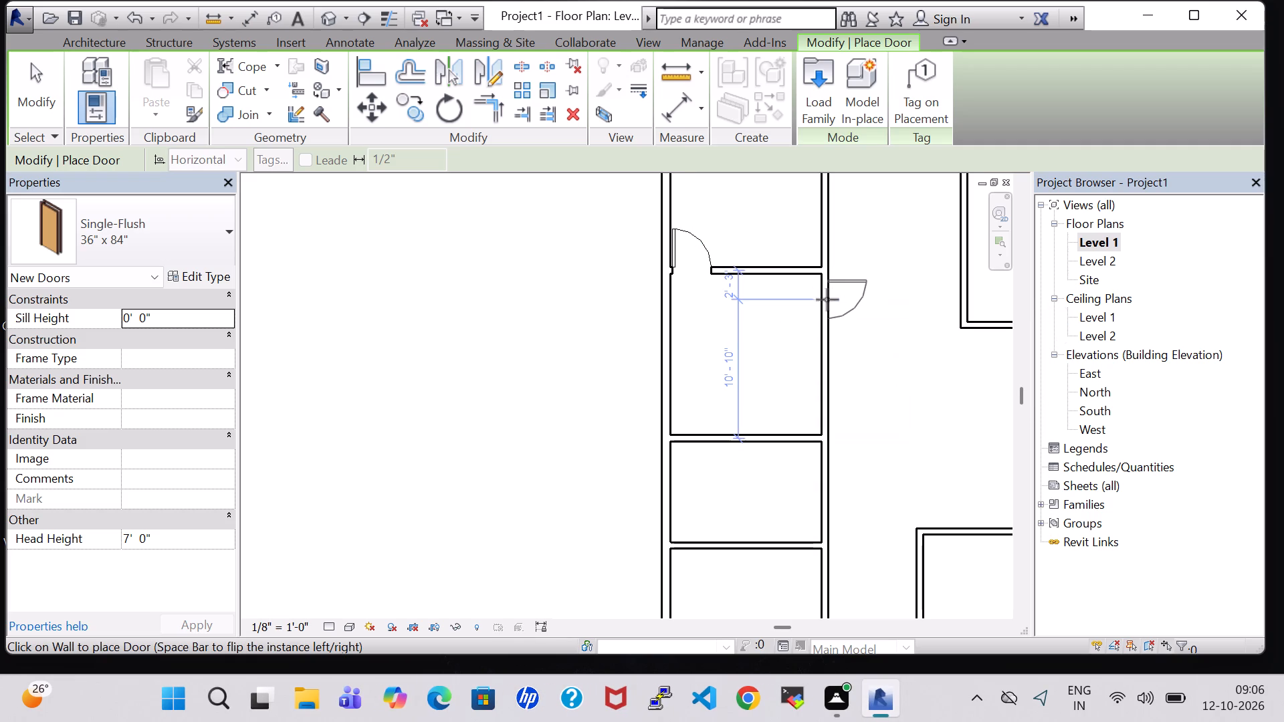
pyautogui.press('space')
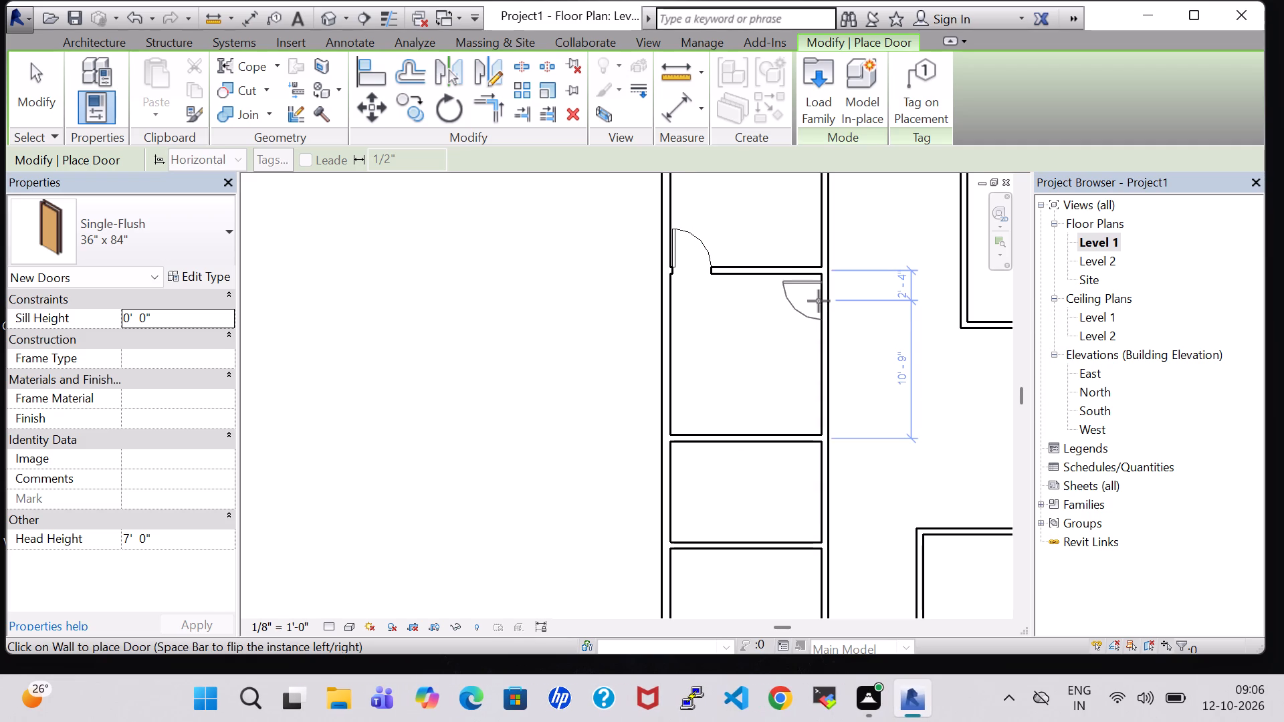
pyautogui.scroll(2, 819, 301)
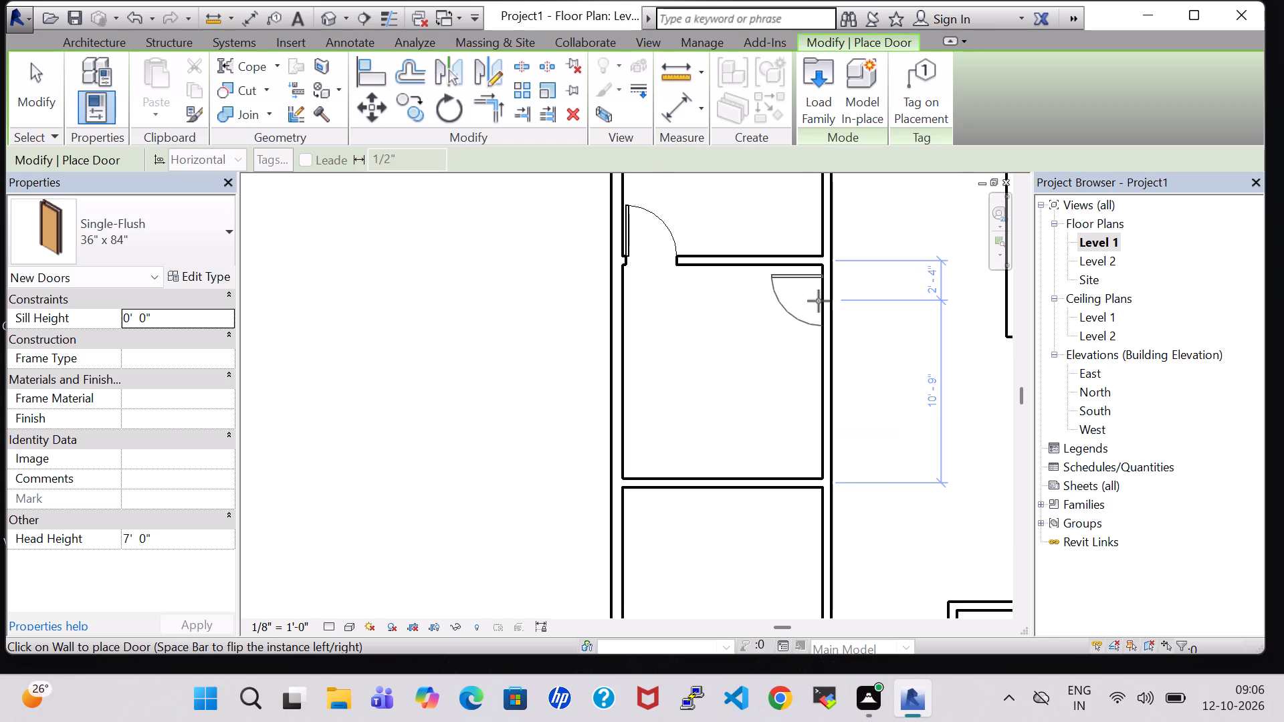
pyautogui.click(818, 299)
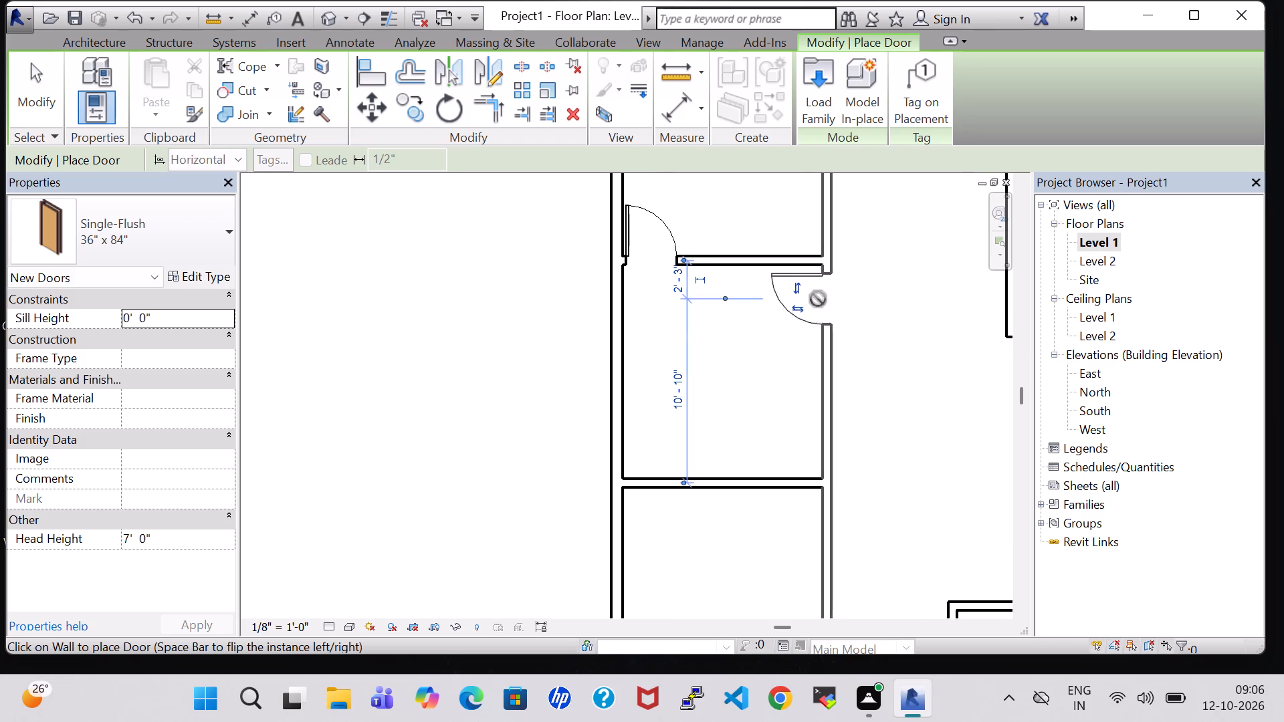
# Place a Single-Flush 36" x 84" door in the third west room's south wall, about 2'-1" from the west wall, hinged west and swinging north.
pyautogui.scroll(-6, 712, 344)
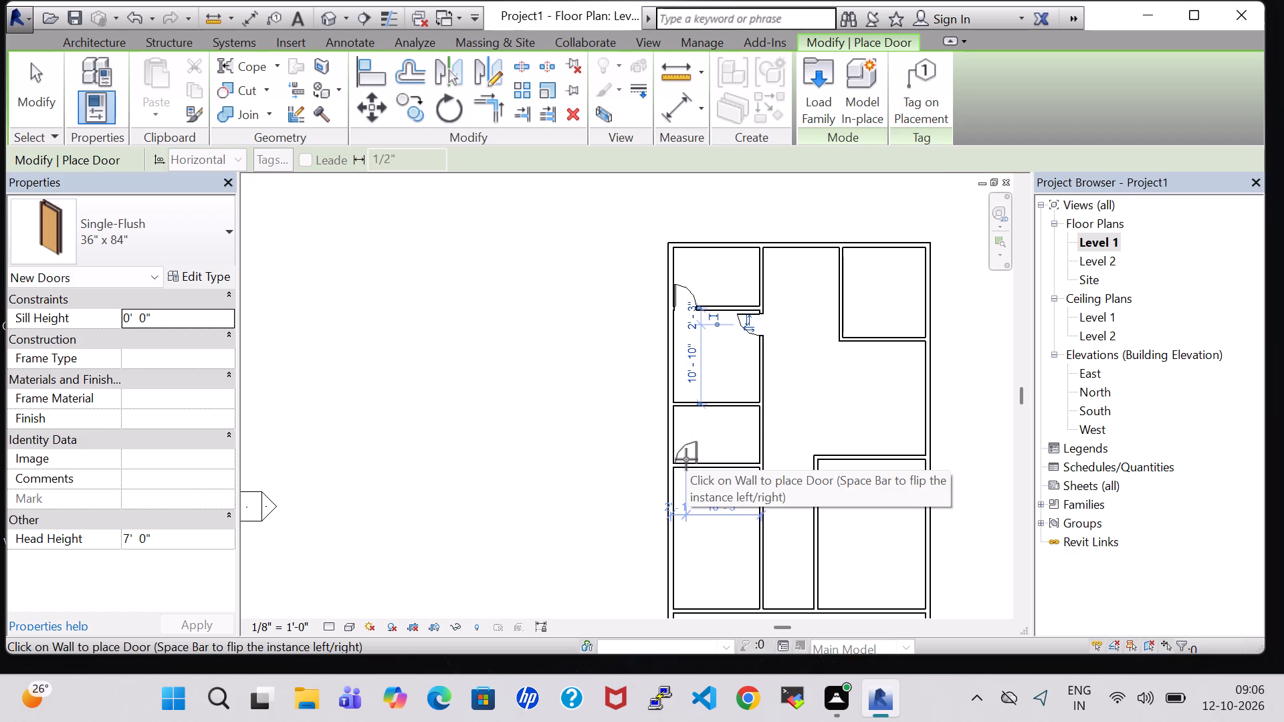
pyautogui.press('space')
pyautogui.scroll(7, 686, 459)
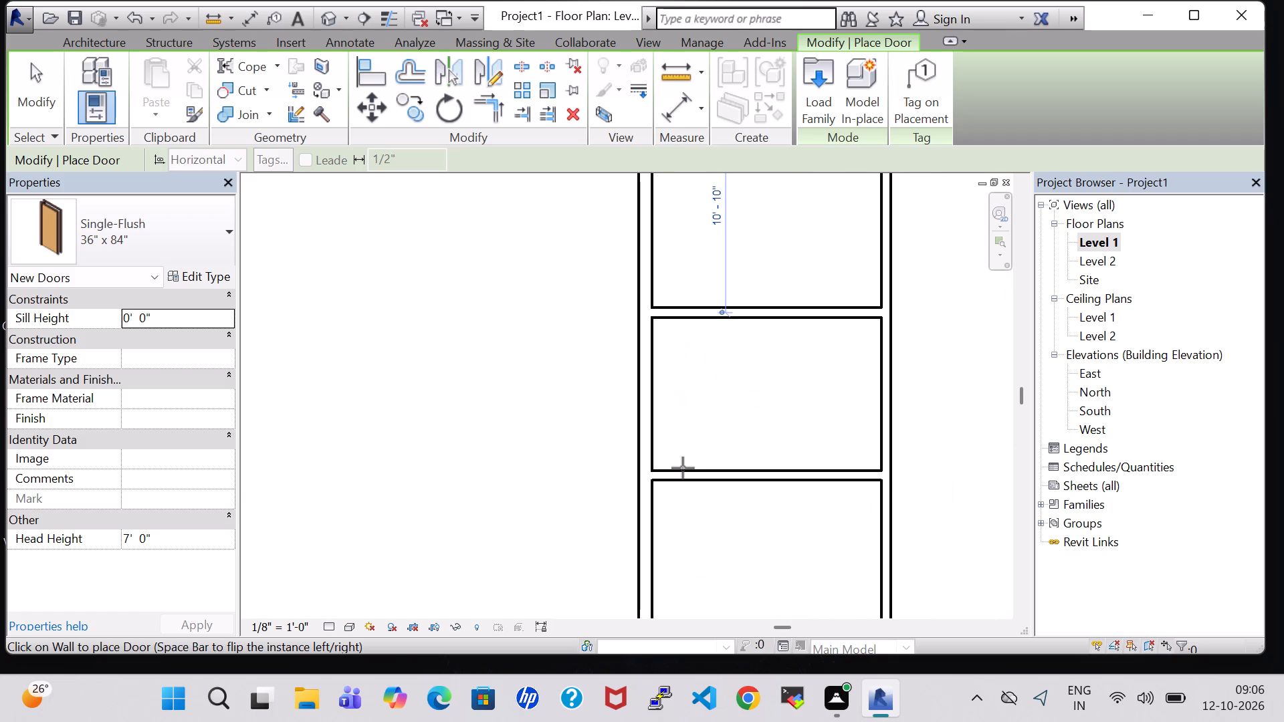
pyautogui.click(686, 470)
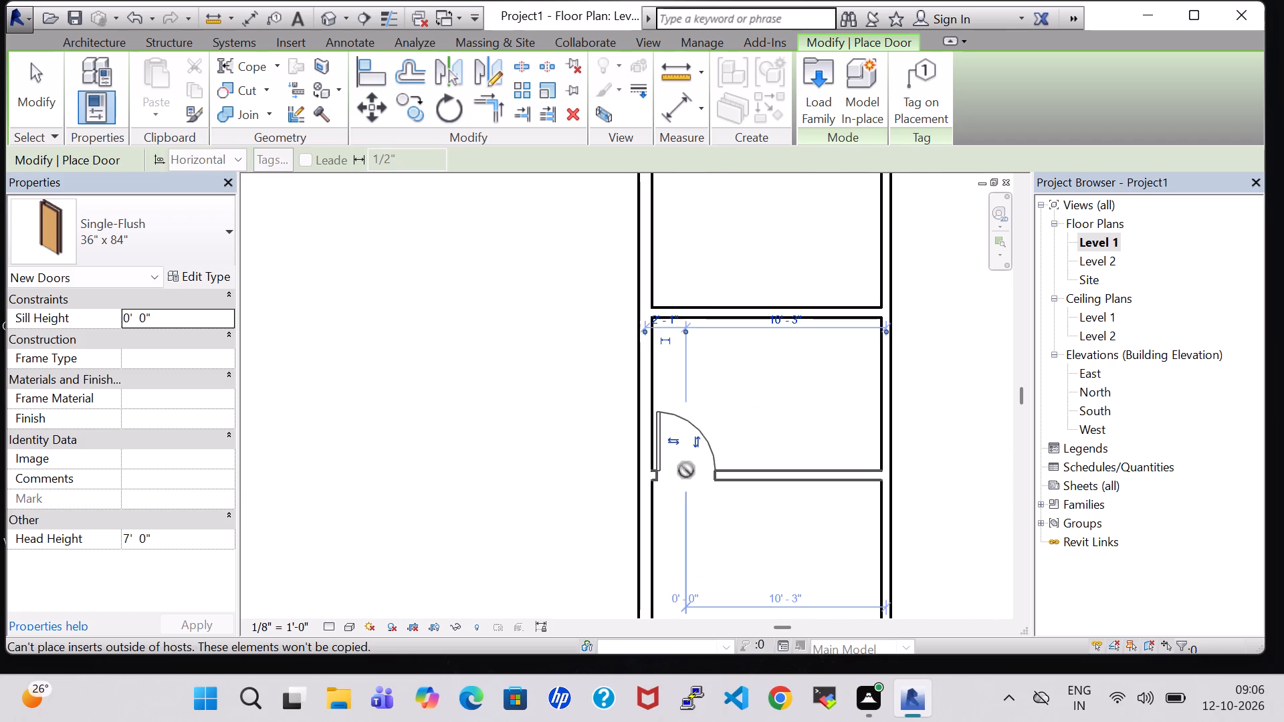
# Place a Single-Flush 36" x 84" door in the fourth west room's east wall, about 2'-1" from its north wall, hinged north and swinging inward.
pyautogui.scroll(-6, 686, 470)
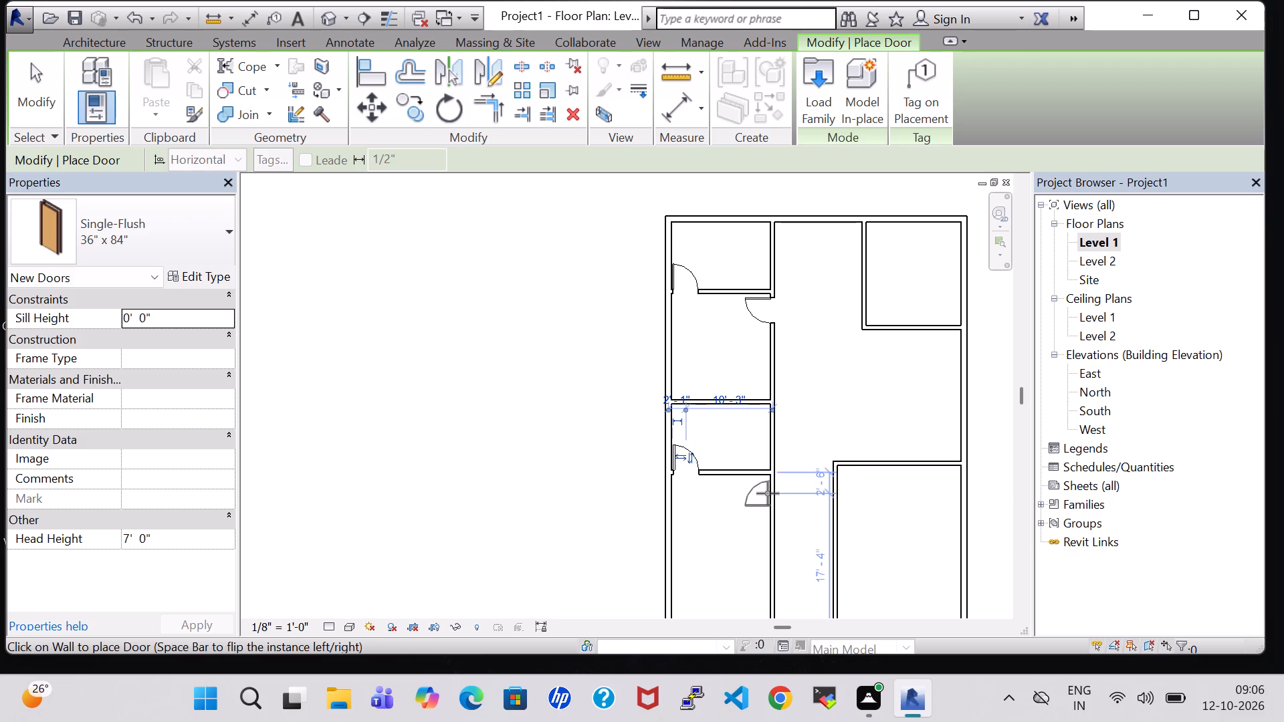
pyautogui.press('space')
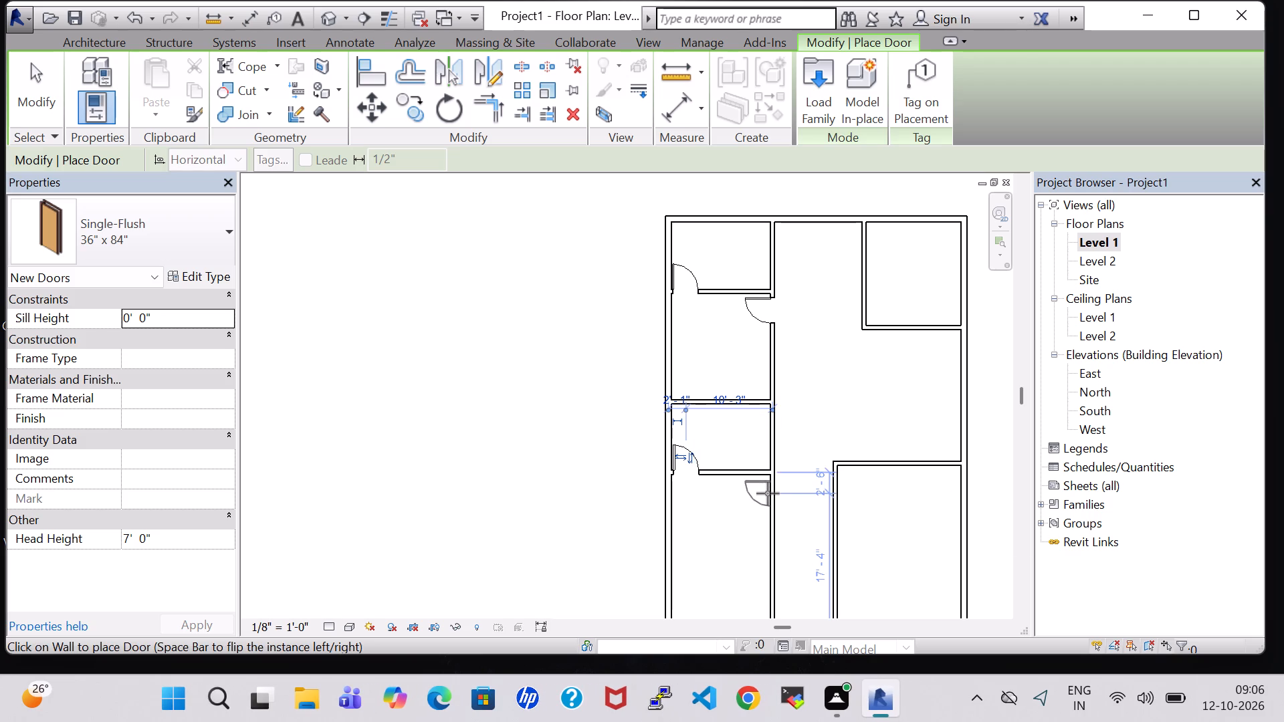
pyautogui.scroll(7, 768, 493)
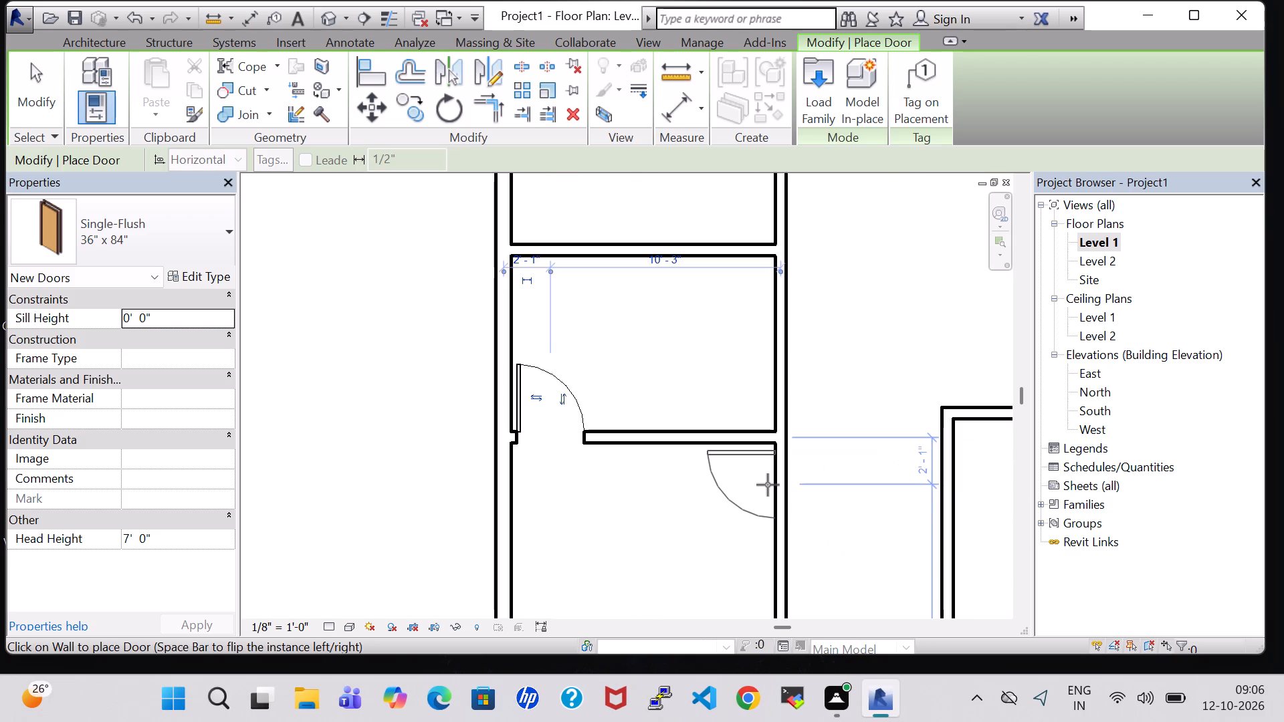
pyautogui.click(772, 483)
pyautogui.scroll(-9, 772, 485)
pyautogui.moveTo(772, 485); pyautogui.dragTo(707, 415, button='middle')
pyautogui.scroll(1, 707, 415)
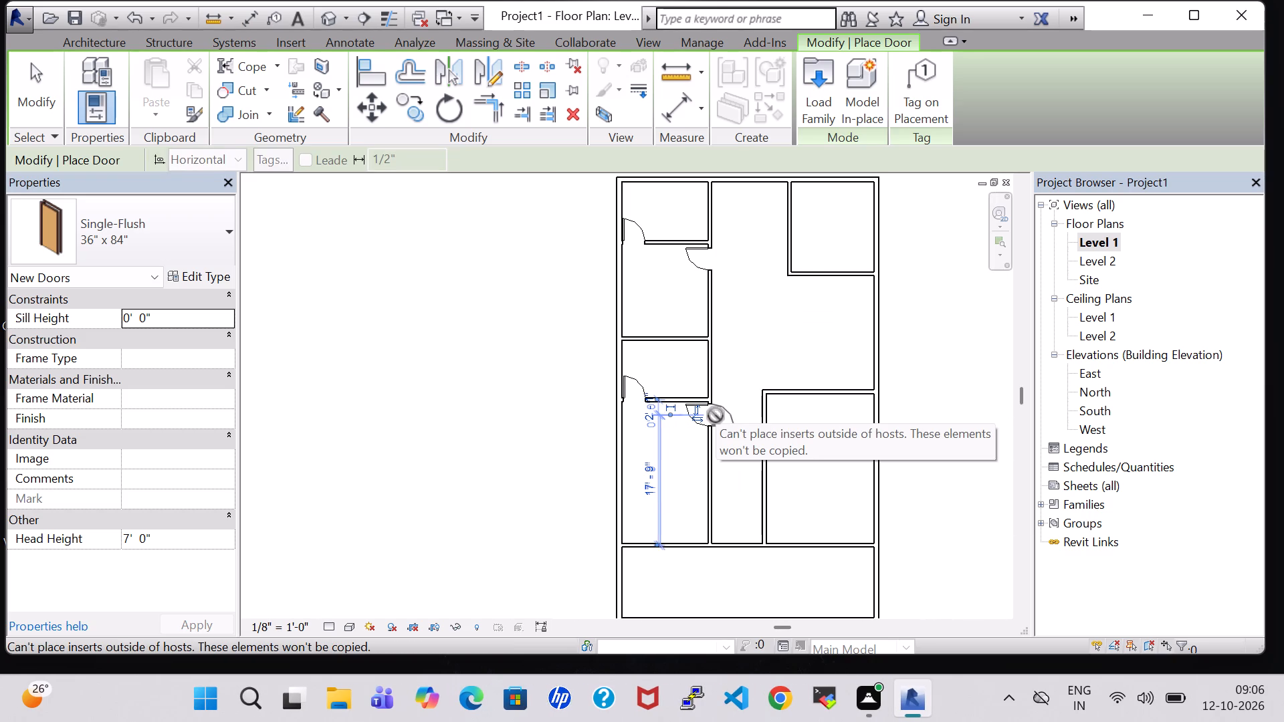
pyautogui.press('Escape')
pyautogui.press('Escape')
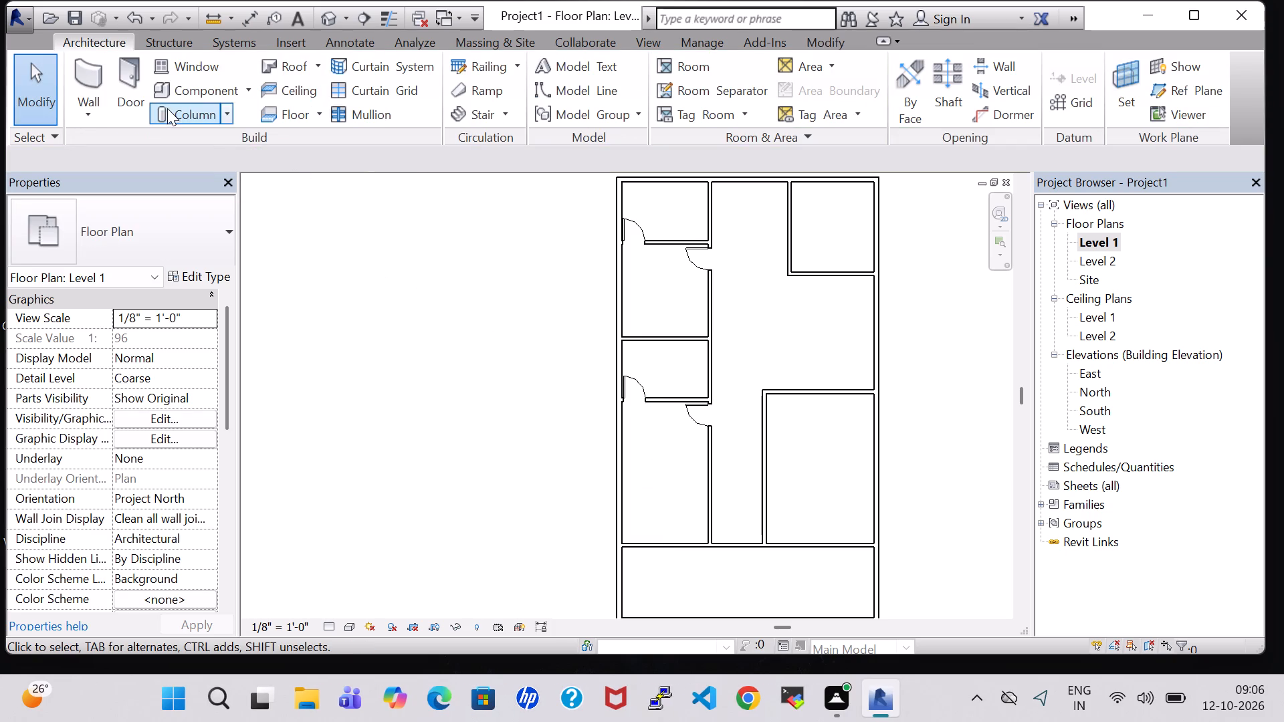
# Load the 60" x 80" type of the Door-Interior-Double-Full Glass-Wood family from the Residential doors folder.
pyautogui.click(128, 83)
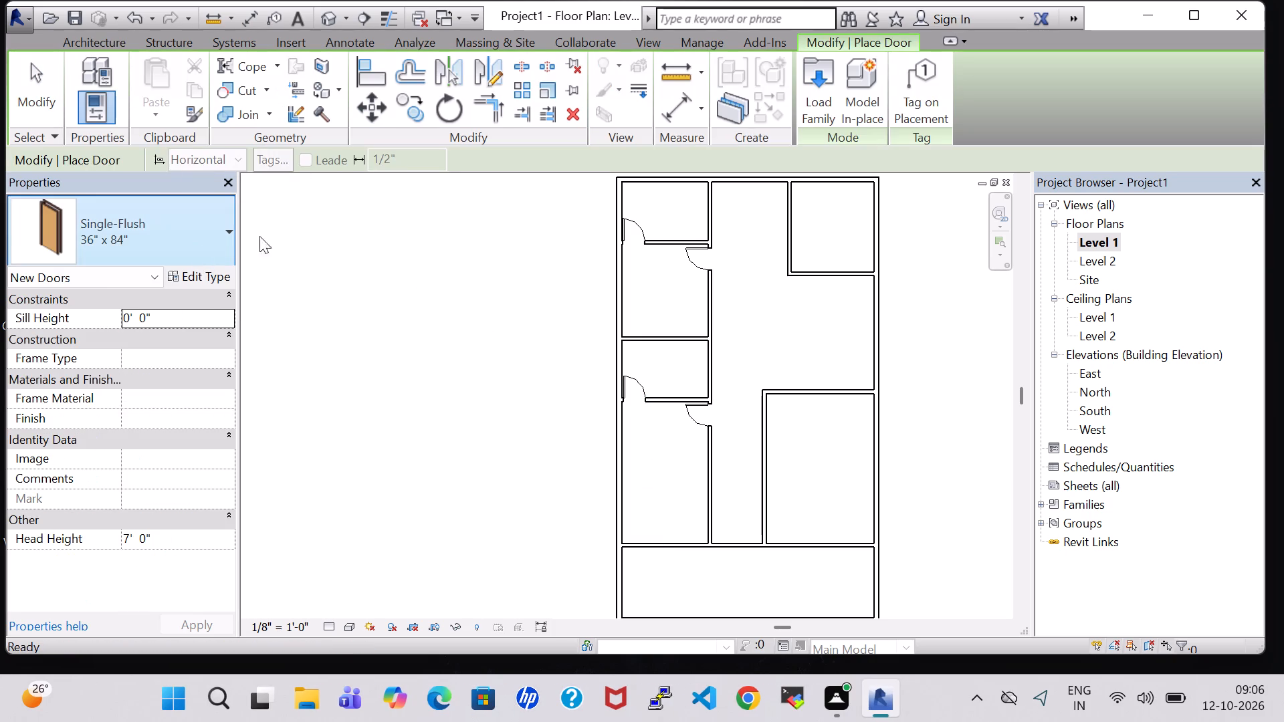
pyautogui.click(817, 86)
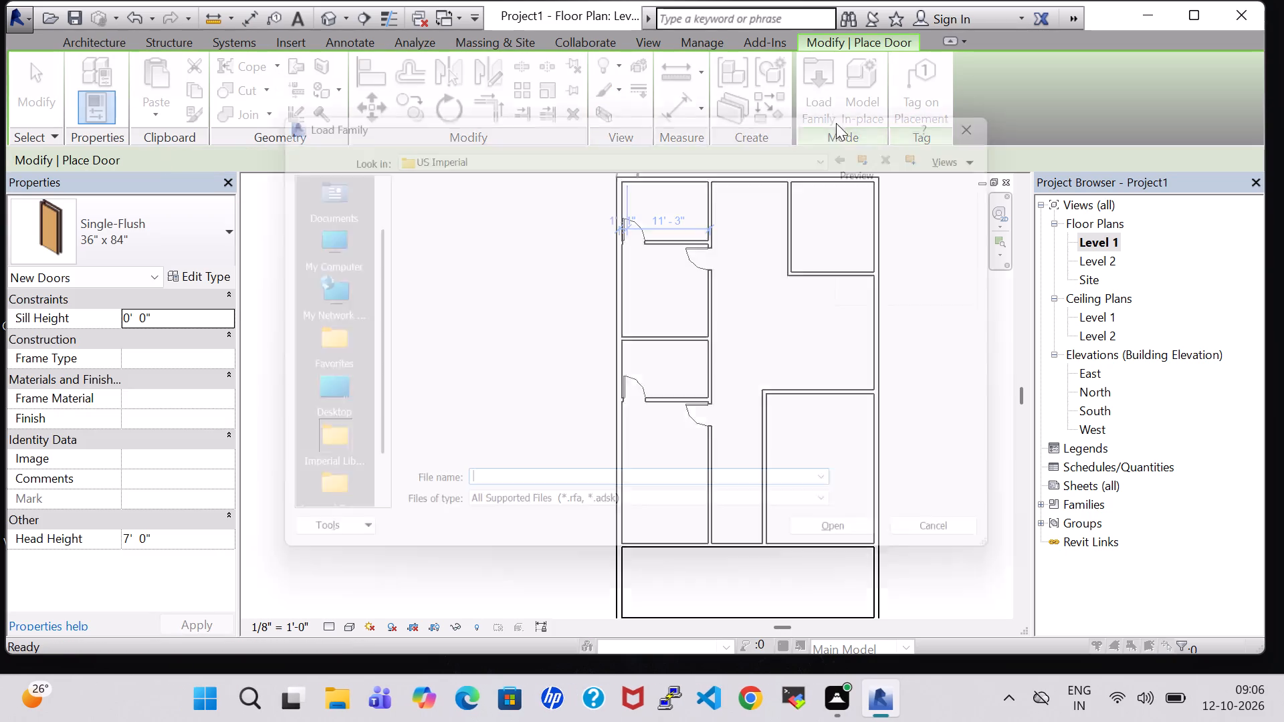
pyautogui.doubleClick(748, 353)
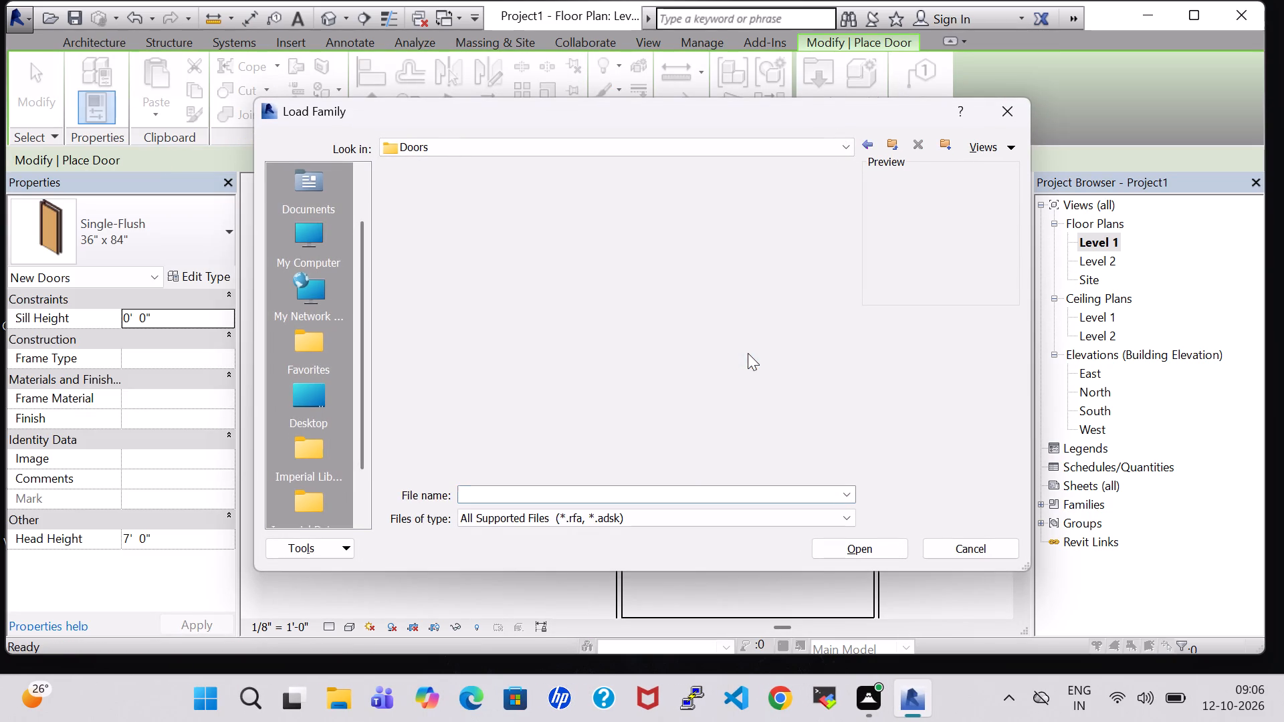
pyautogui.click(494, 306)
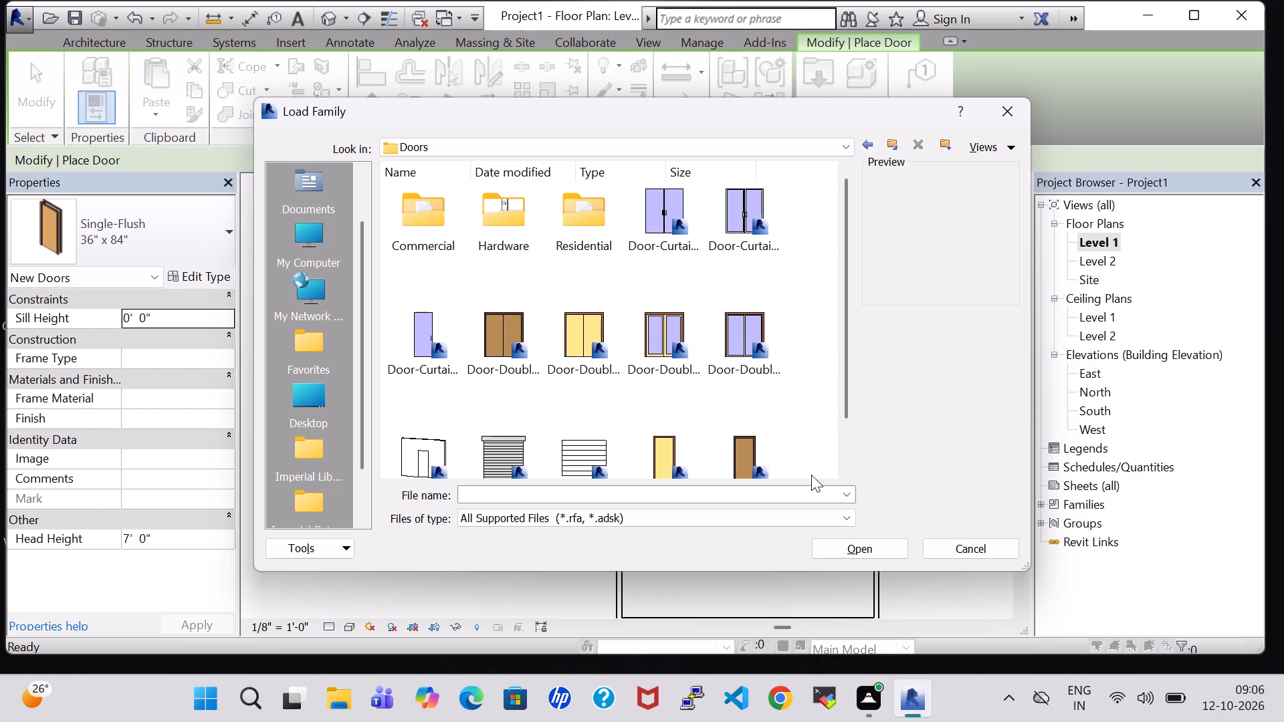
pyautogui.click(651, 346)
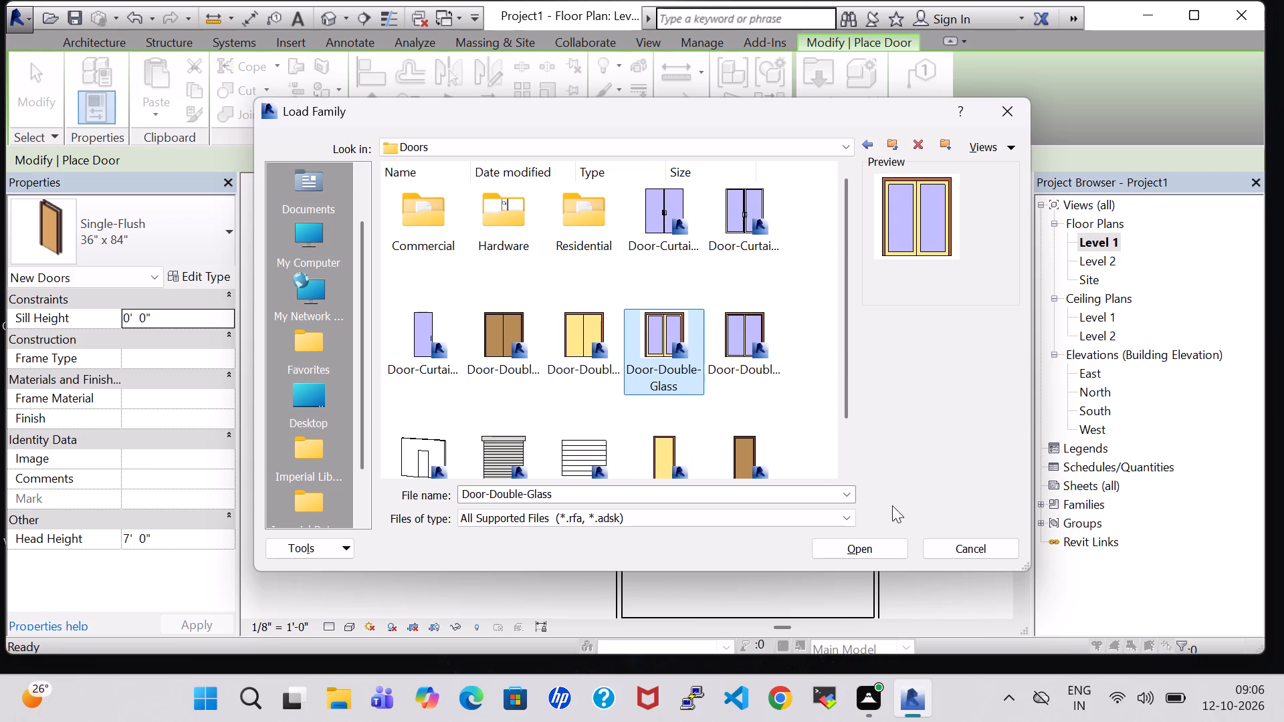
pyautogui.doubleClick(567, 245)
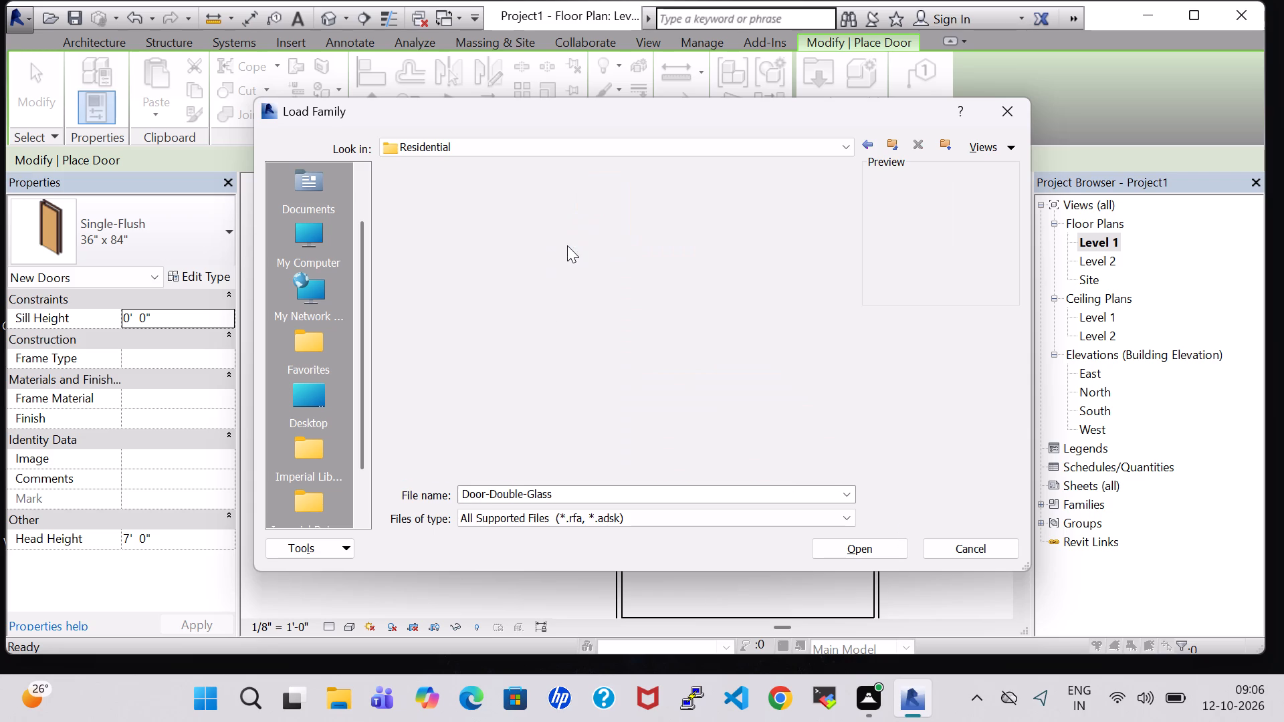
pyautogui.click(562, 324)
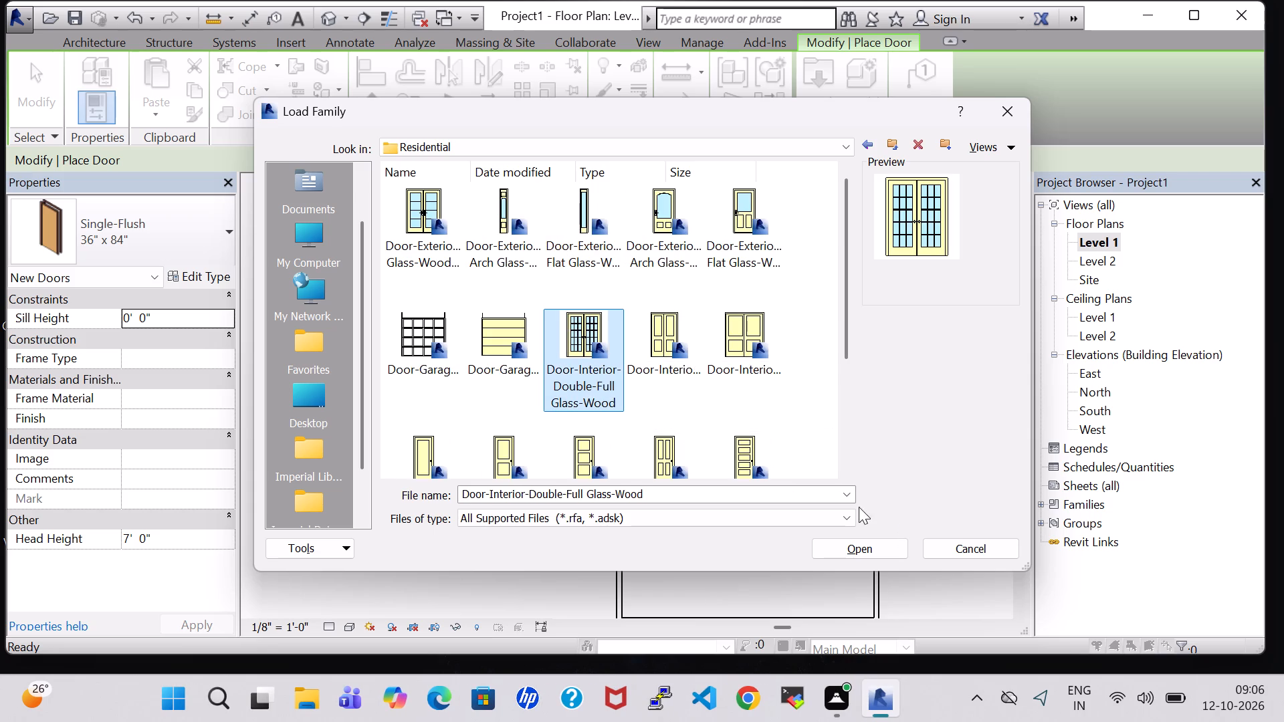
pyautogui.click(883, 544)
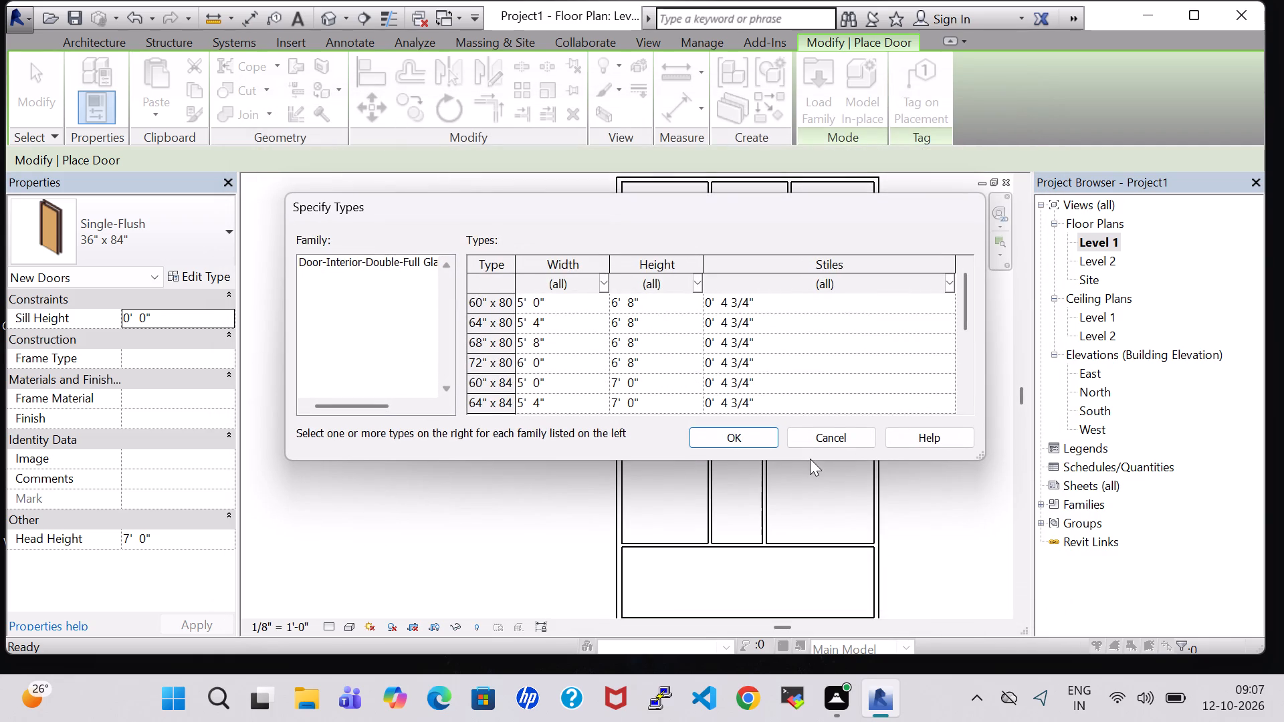
pyautogui.click(741, 299)
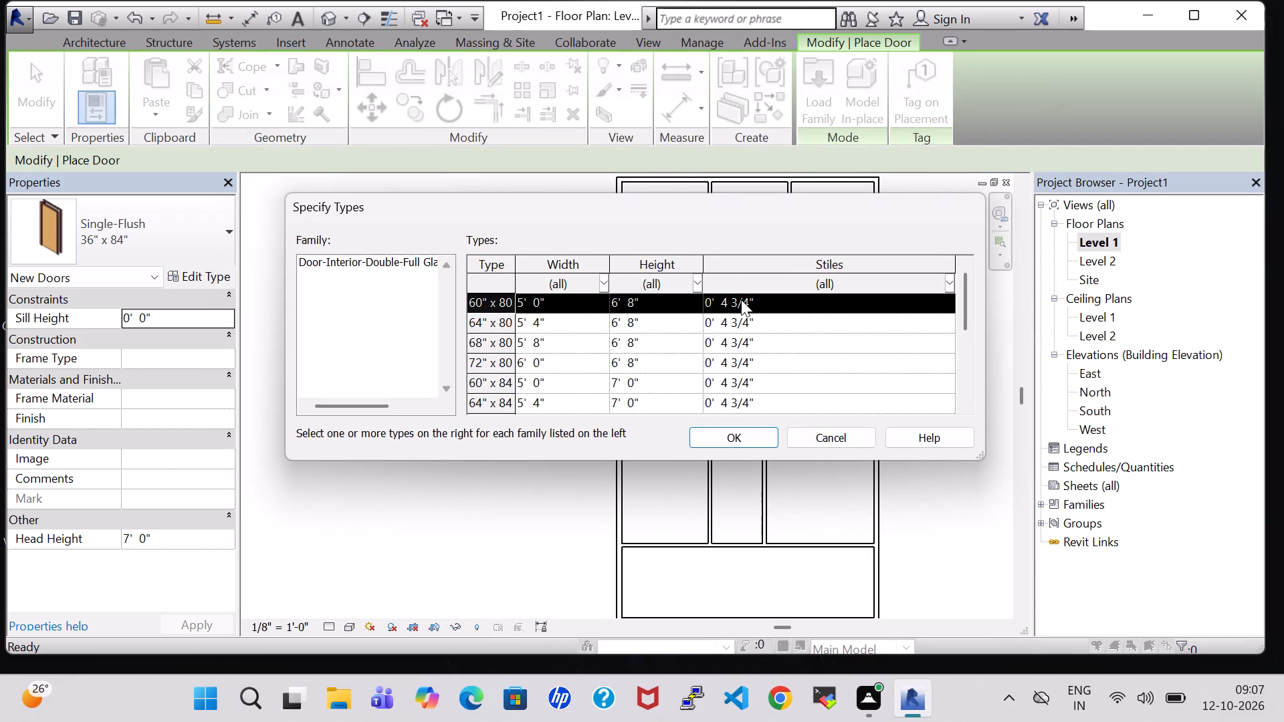
pyautogui.click(734, 431)
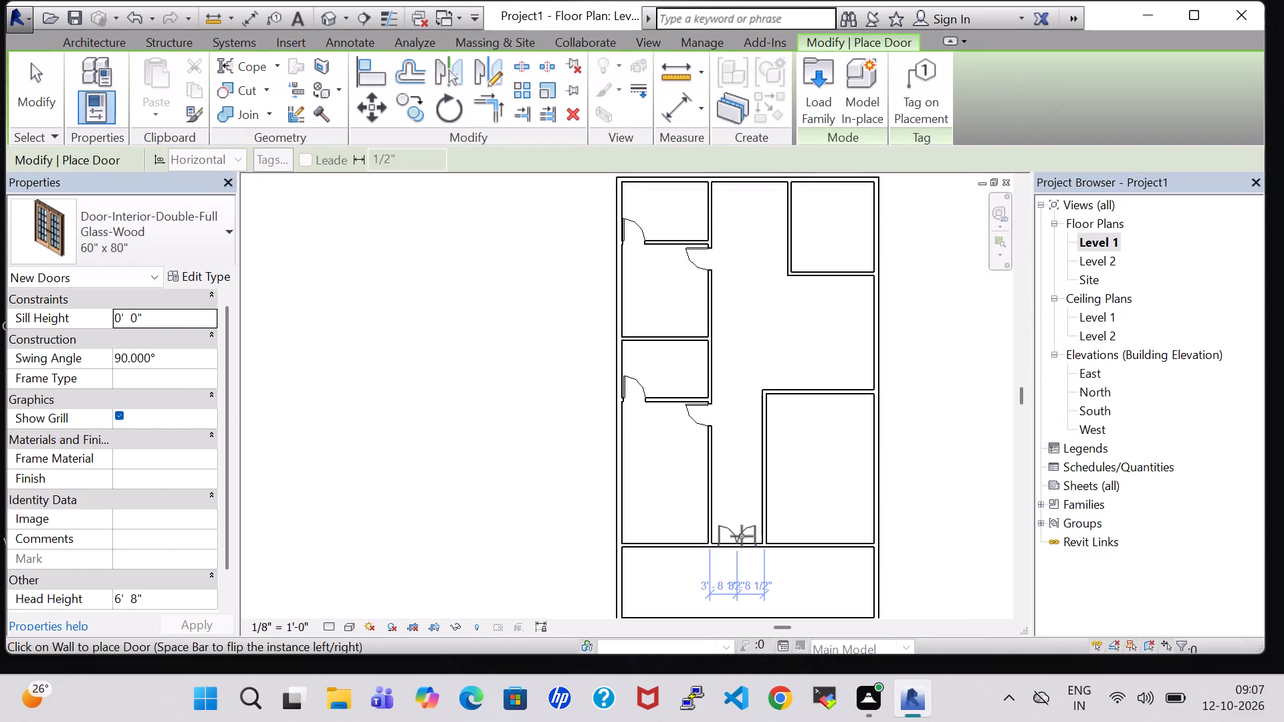
# Place the 60" x 80" double glass door in the corridor's south wall, centred about 3'-8 1/2" from each side wall, swinging north.
pyautogui.scroll(4, 742, 536)
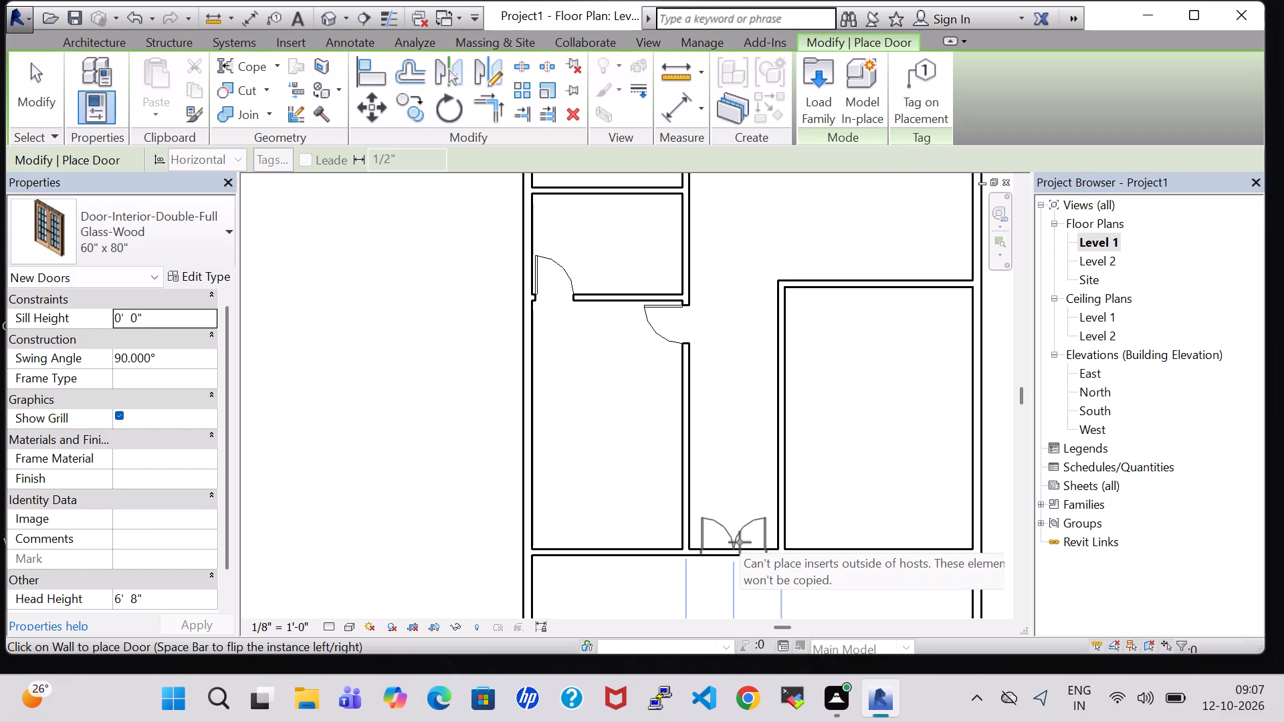
pyautogui.click(740, 542)
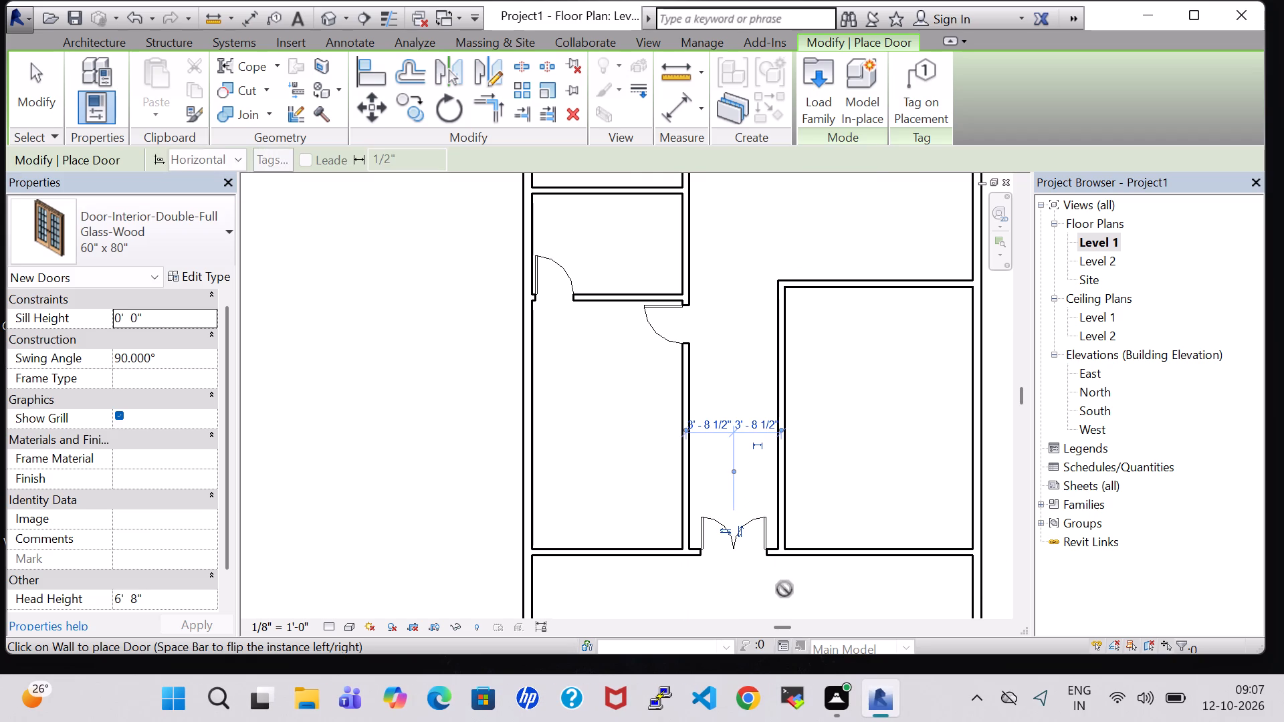
pyautogui.press('Escape')
pyautogui.press('Escape')
pyautogui.scroll(-2, 784, 589)
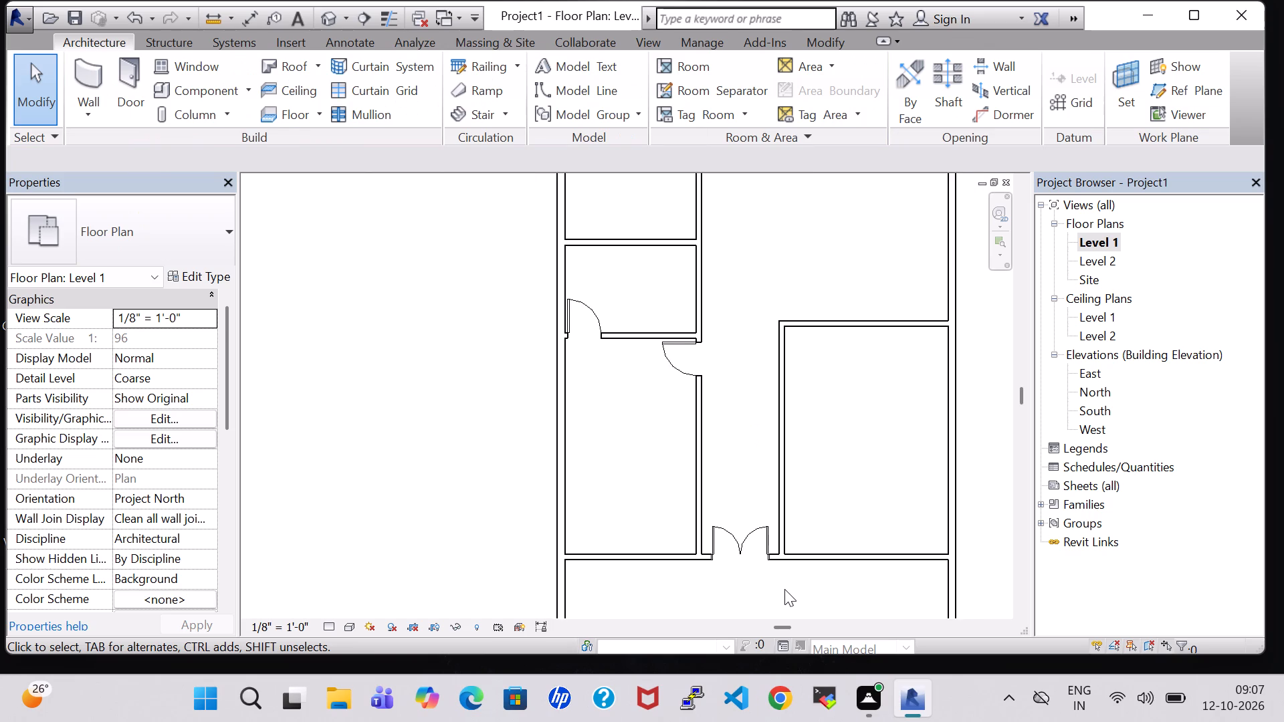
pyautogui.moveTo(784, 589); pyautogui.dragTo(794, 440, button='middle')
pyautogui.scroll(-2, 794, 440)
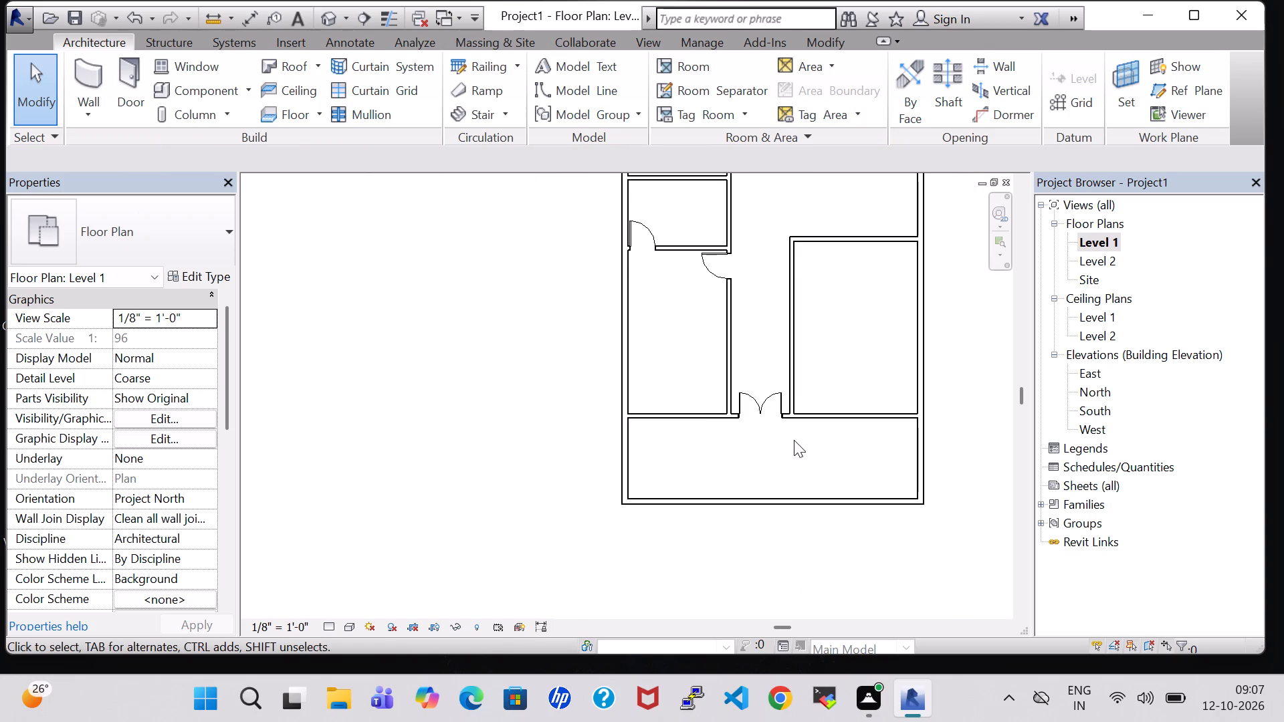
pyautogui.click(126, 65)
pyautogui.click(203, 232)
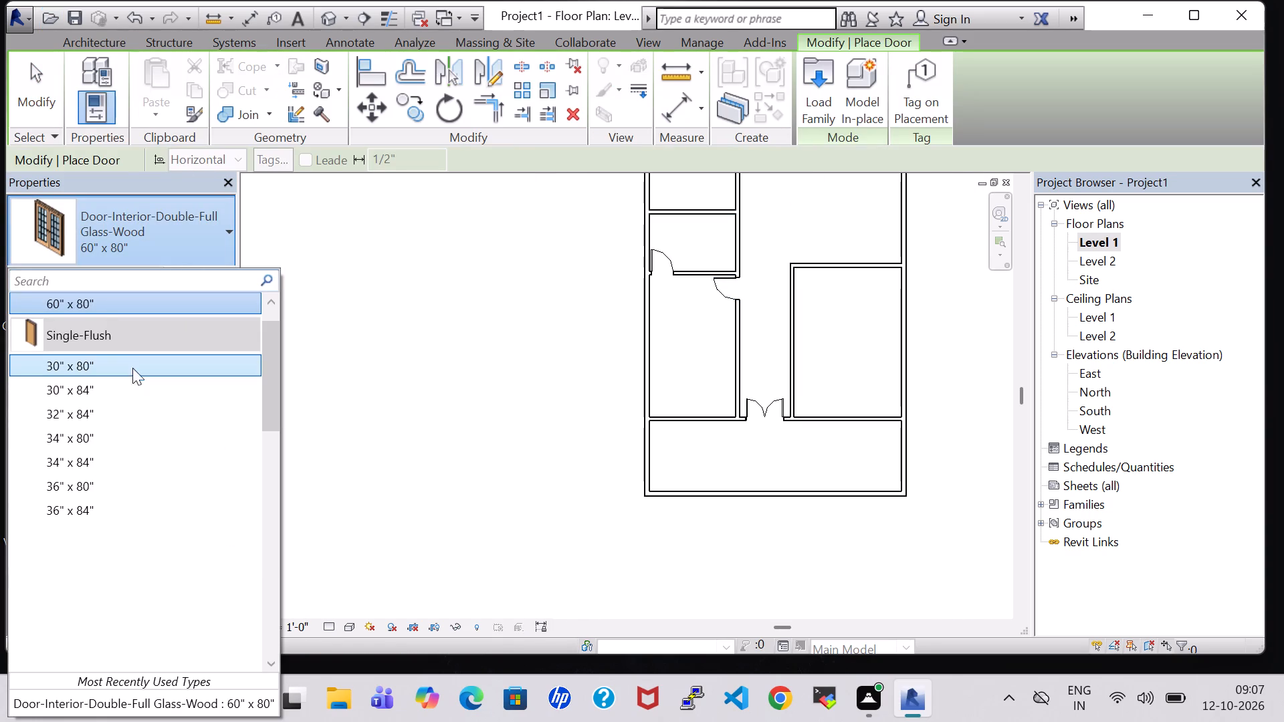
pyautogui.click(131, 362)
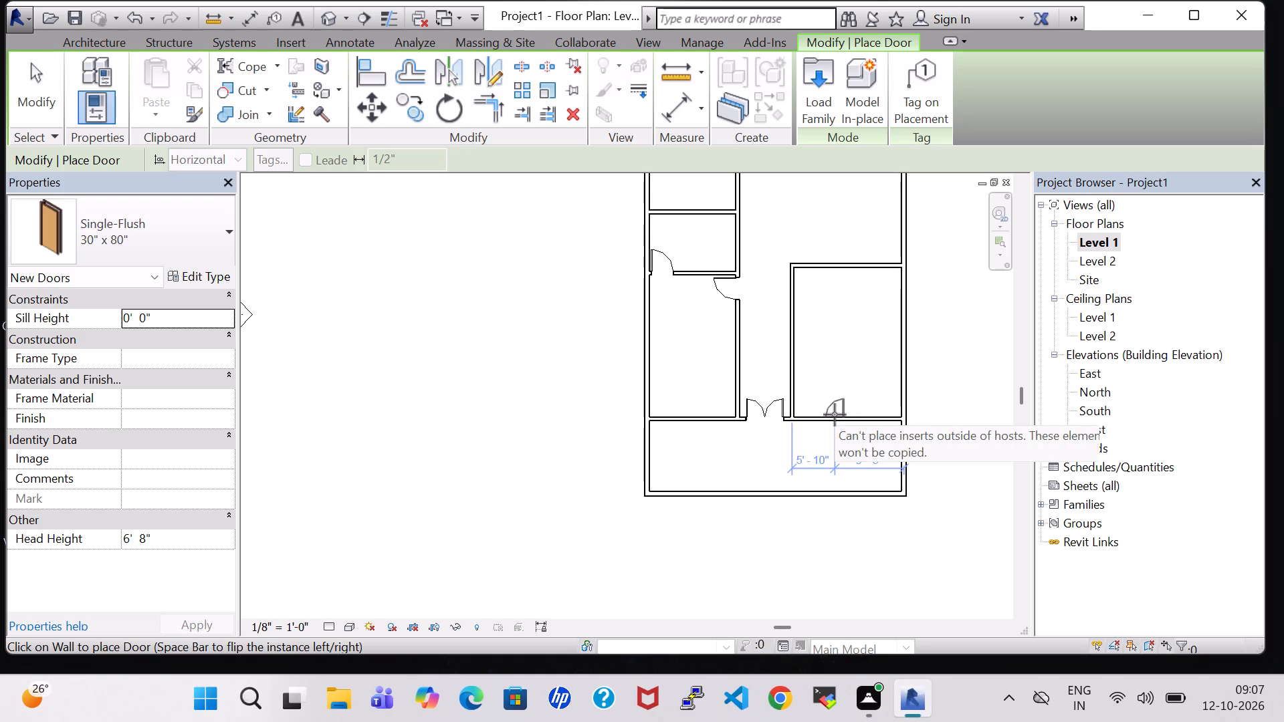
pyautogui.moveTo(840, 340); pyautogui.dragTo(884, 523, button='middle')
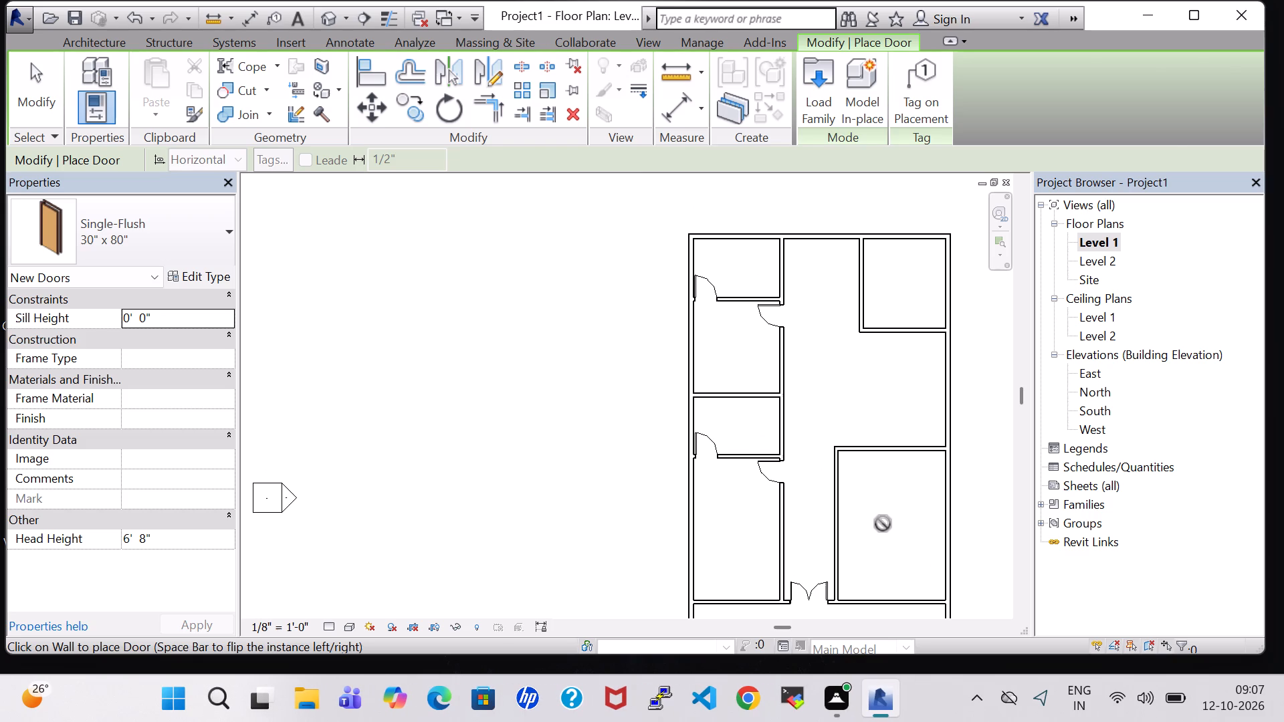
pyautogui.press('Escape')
# Place a Single-Flush 30" x 80" door in the northeast room's south wall, about 1'-9" from its west wall, hinged west and swinging north.
pyautogui.click(138, 90)
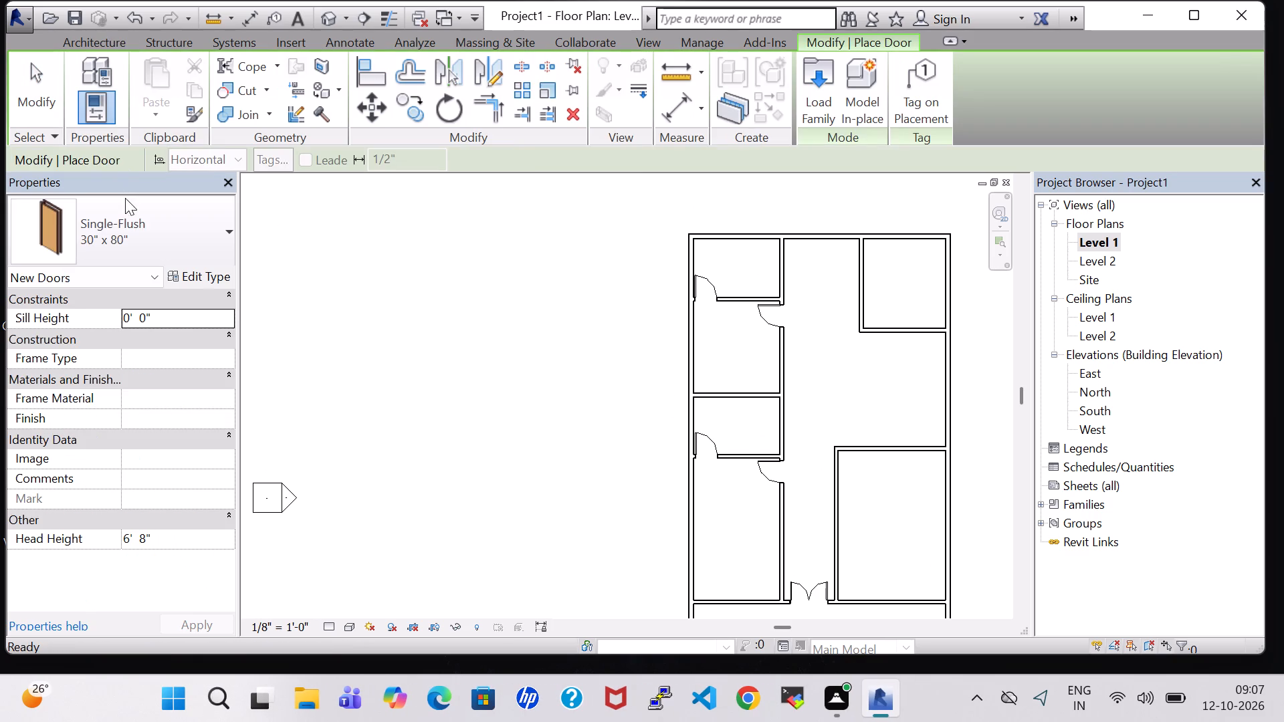
pyautogui.click(167, 241)
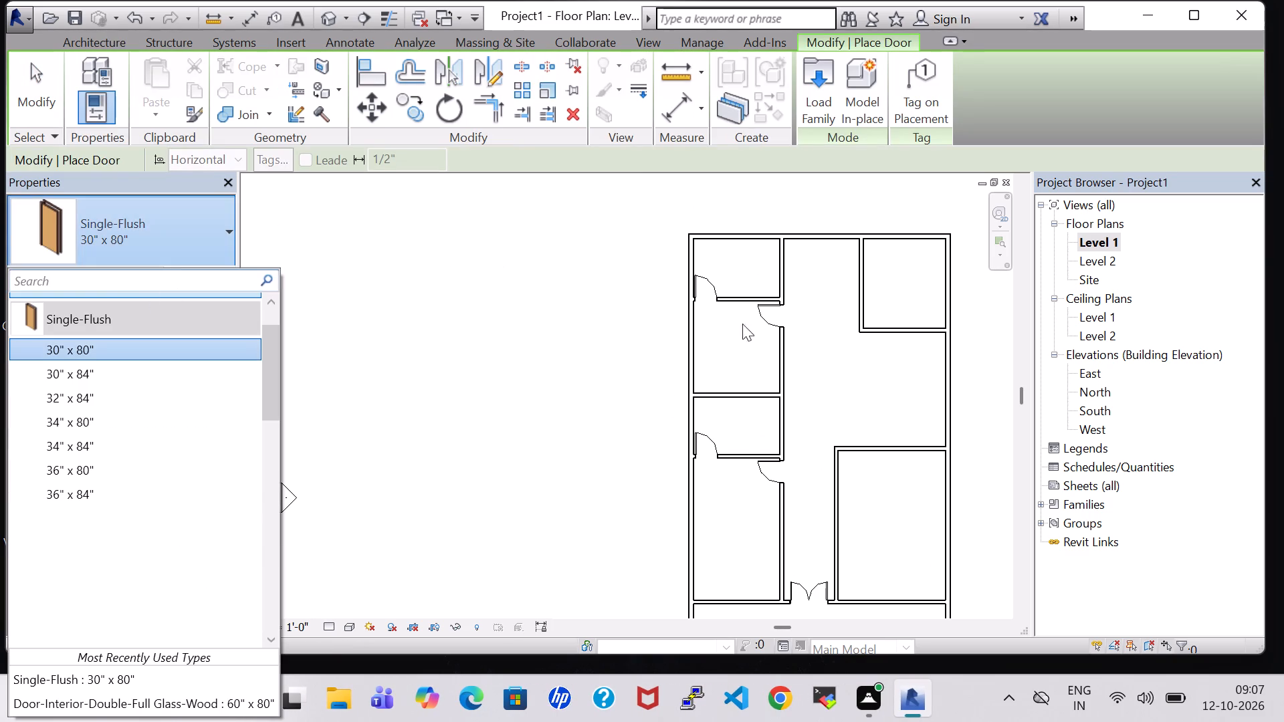
pyautogui.click(143, 350)
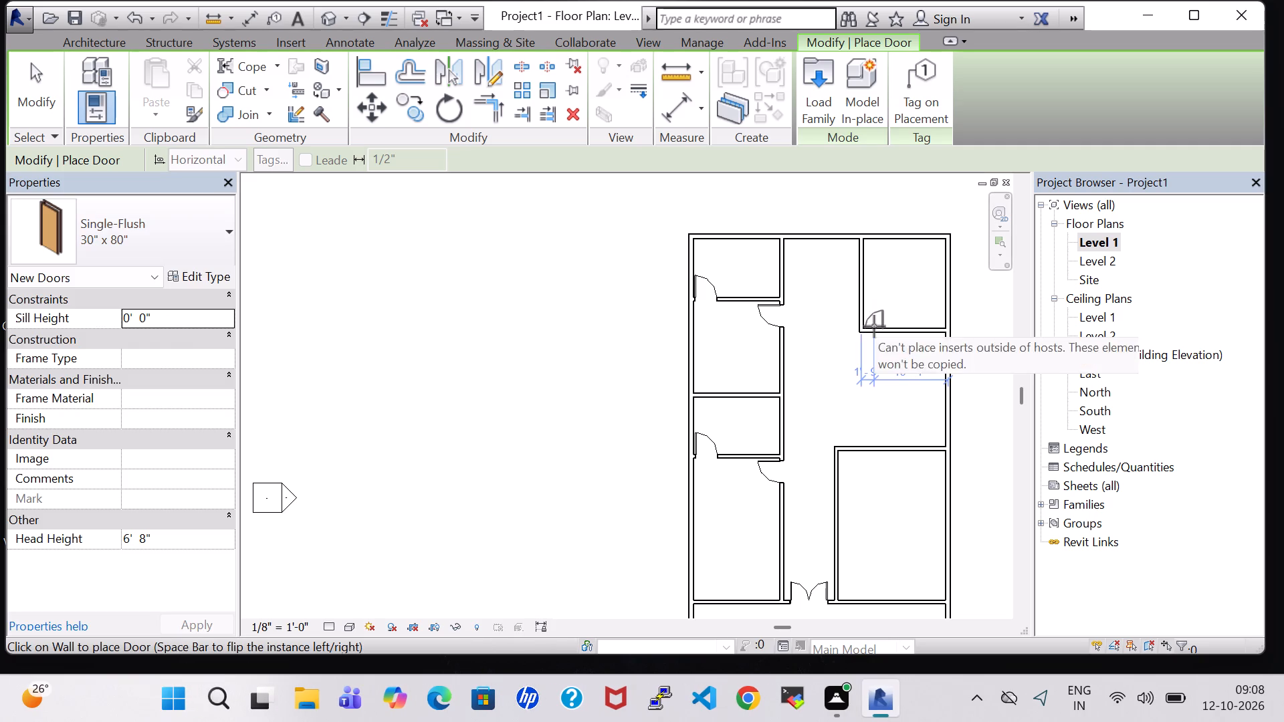
pyautogui.press('space')
pyautogui.scroll(6, 874, 327)
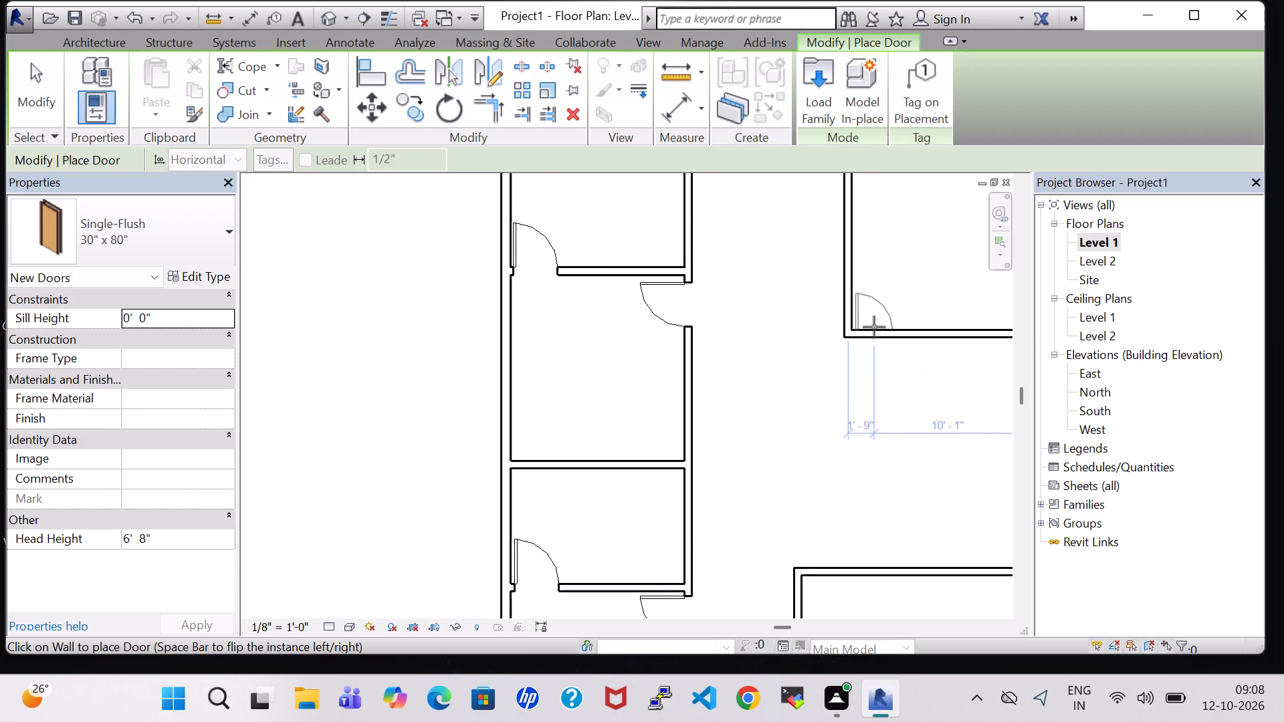
pyautogui.click(874, 327)
pyautogui.press('Escape')
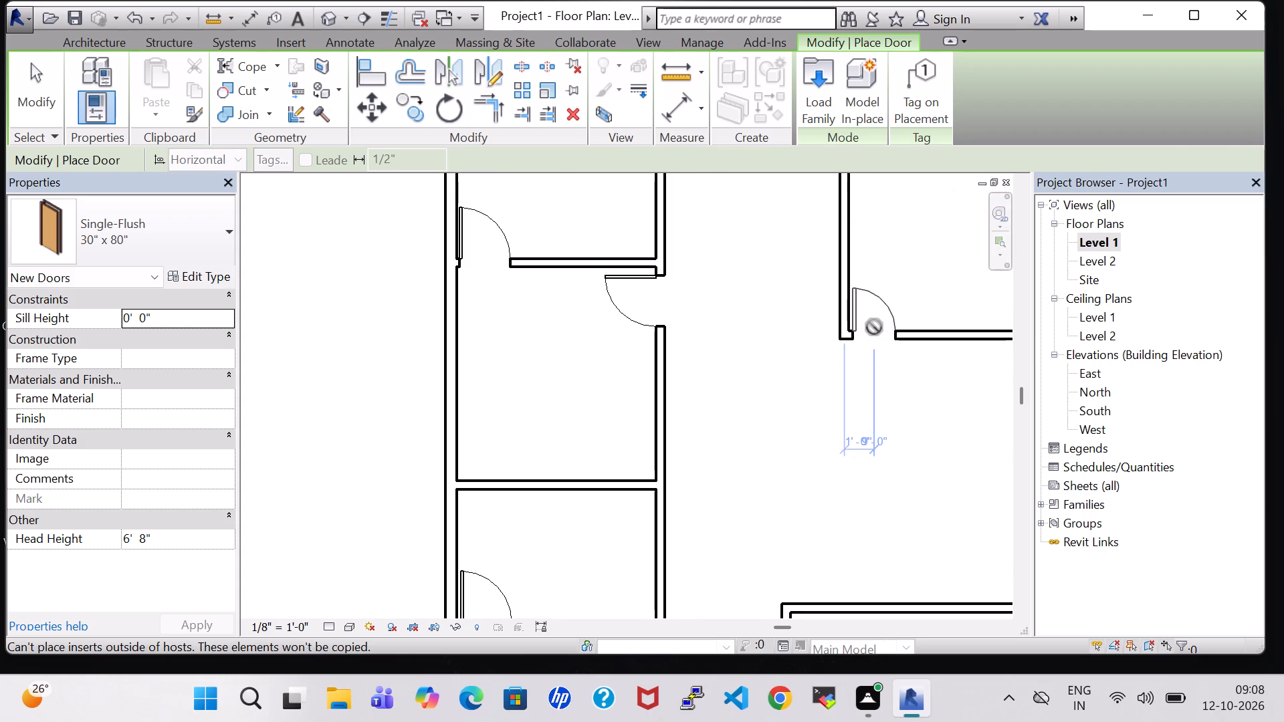
pyautogui.press('Escape')
# Open a gap about 6' wide in the southeast room's north wall, about 5 1/2" from its west corner, using Split with Gap and deleting the segment.
pyautogui.scroll(-6, 874, 327)
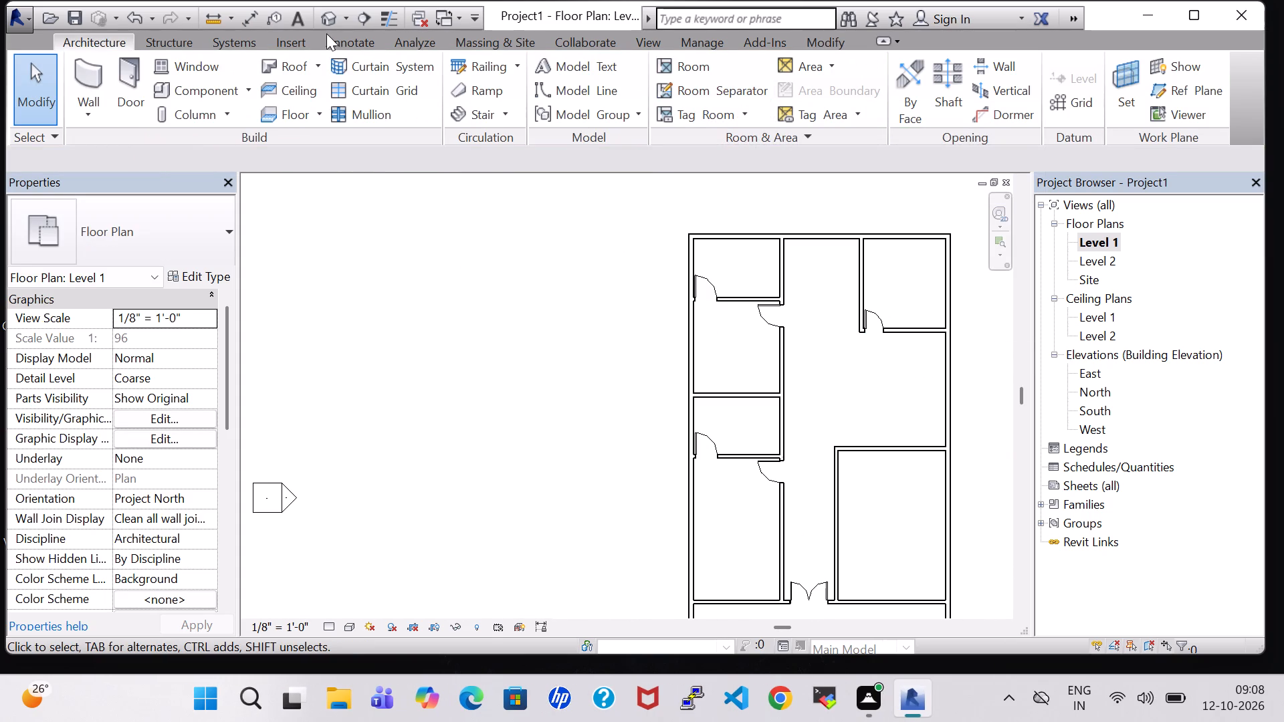
pyautogui.click(817, 35)
pyautogui.click(551, 62)
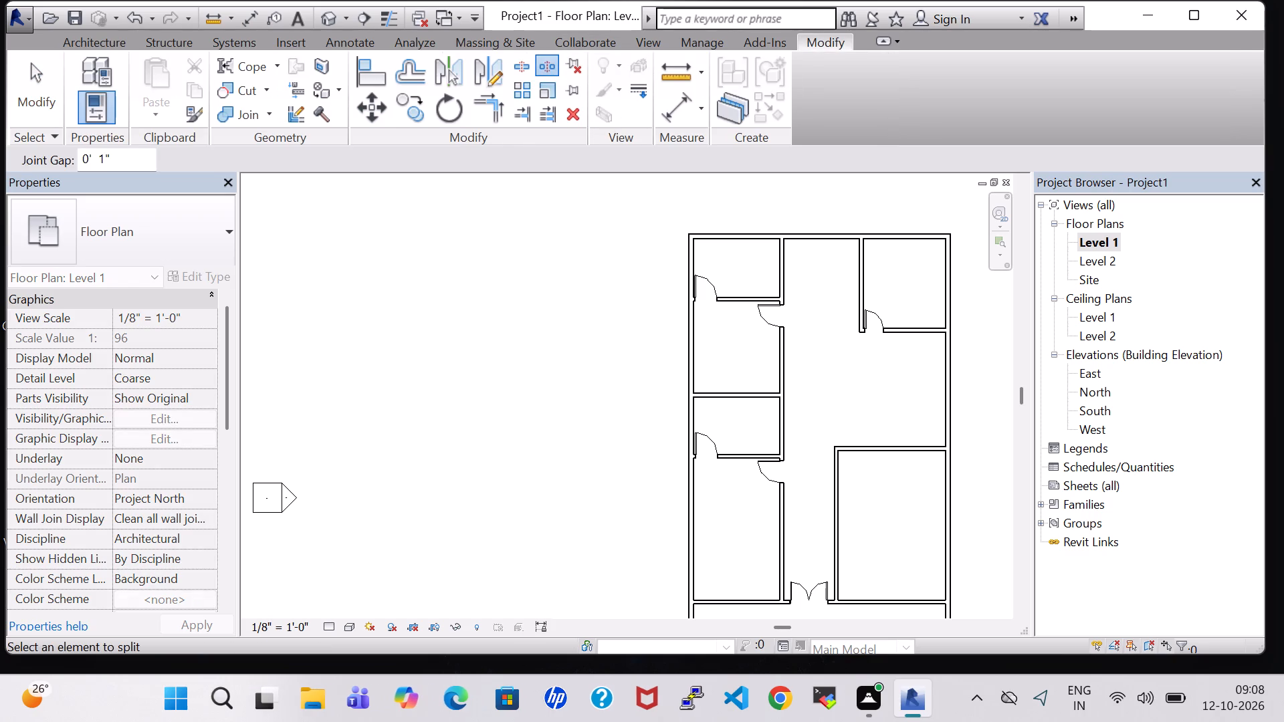
pyautogui.scroll(10, 864, 458)
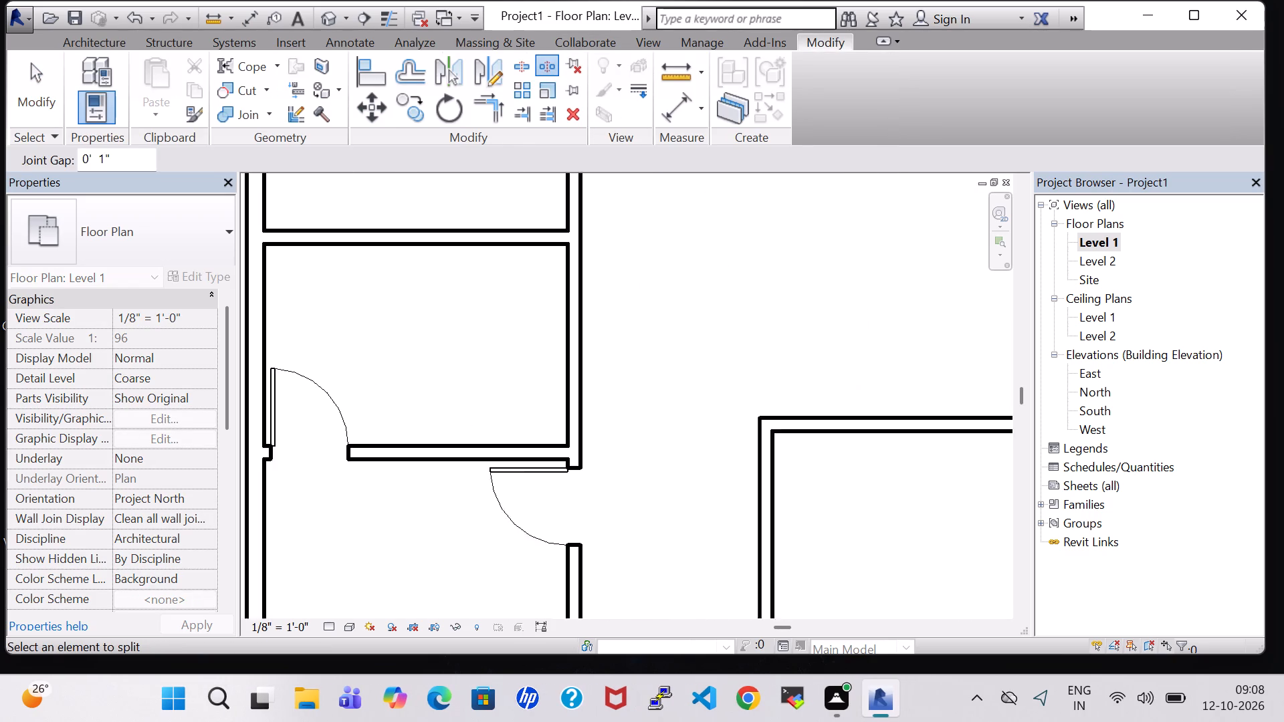
pyautogui.click(766, 412)
pyautogui.scroll(-2, 766, 413)
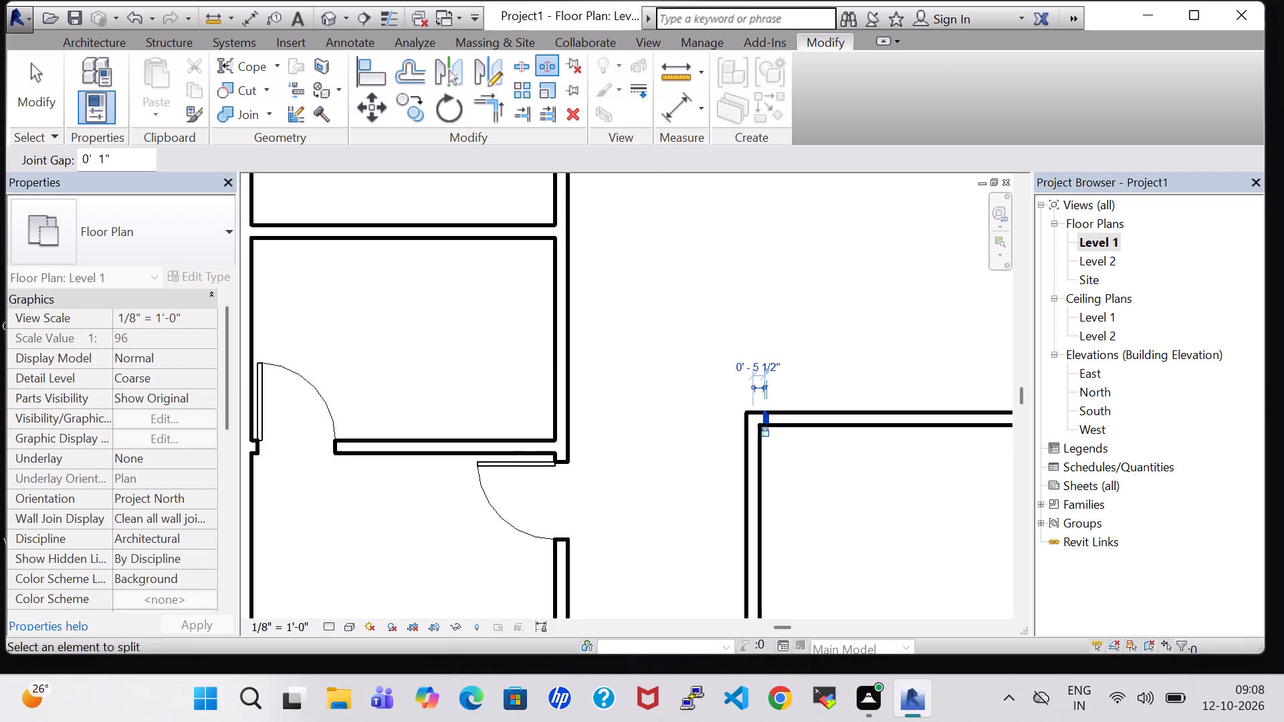
pyautogui.scroll(-3, 766, 413)
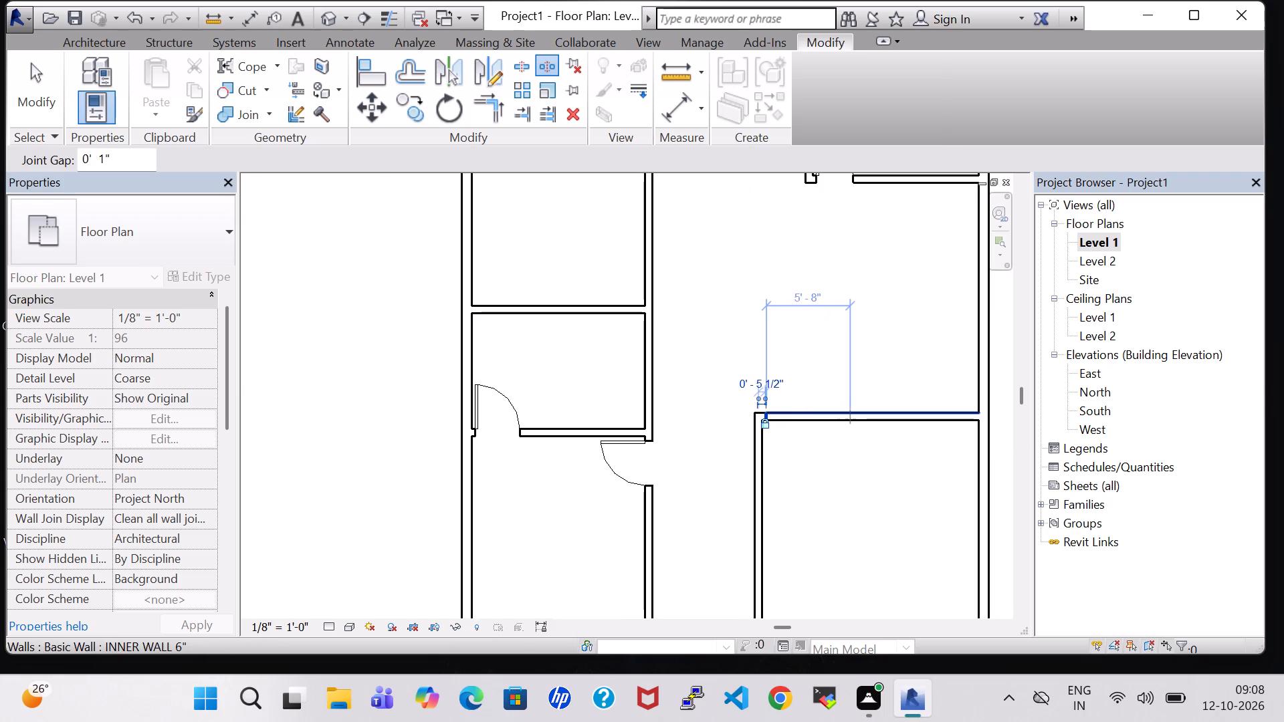
pyautogui.click(858, 408)
pyautogui.press('Escape')
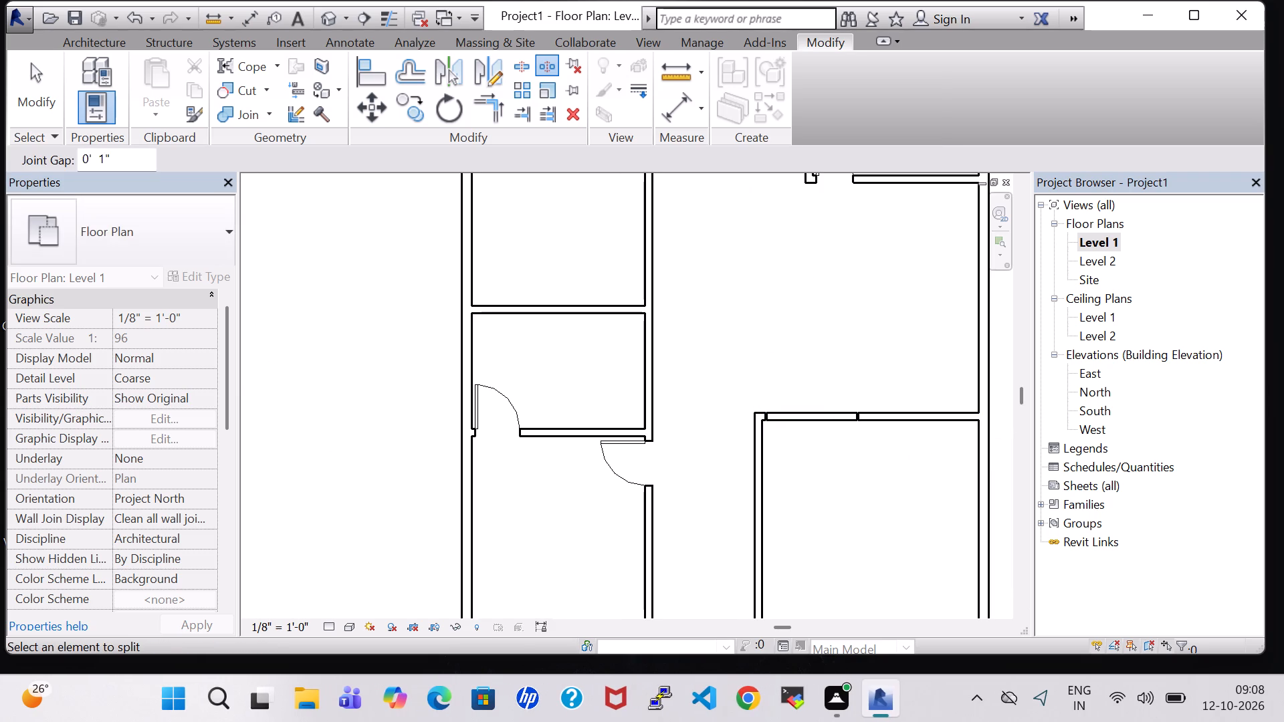
pyautogui.press('Escape')
pyautogui.click(827, 414)
pyautogui.press('Delete')
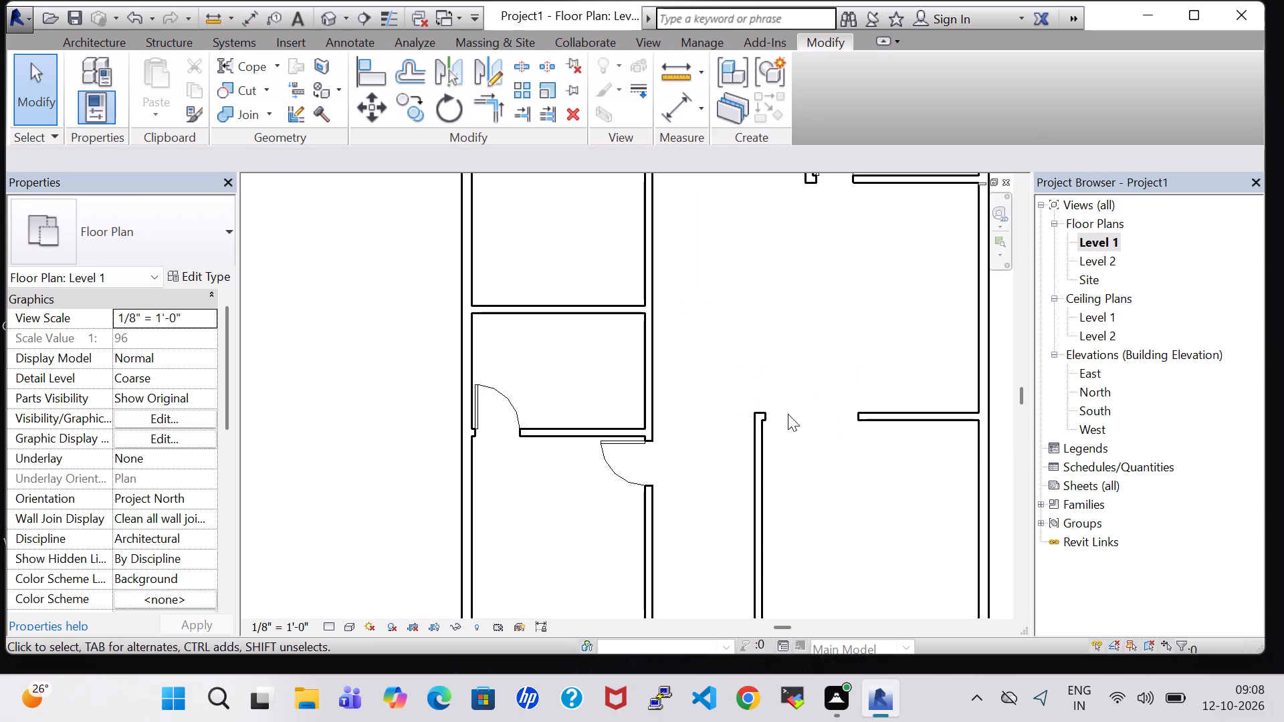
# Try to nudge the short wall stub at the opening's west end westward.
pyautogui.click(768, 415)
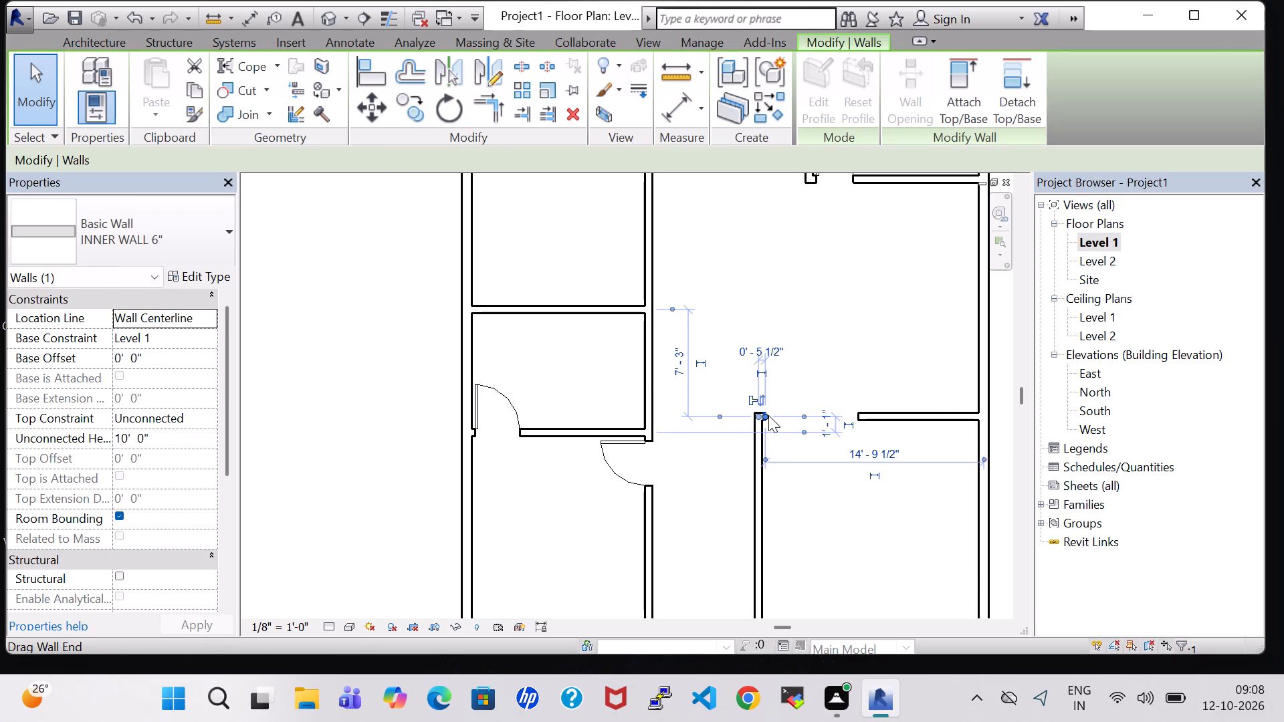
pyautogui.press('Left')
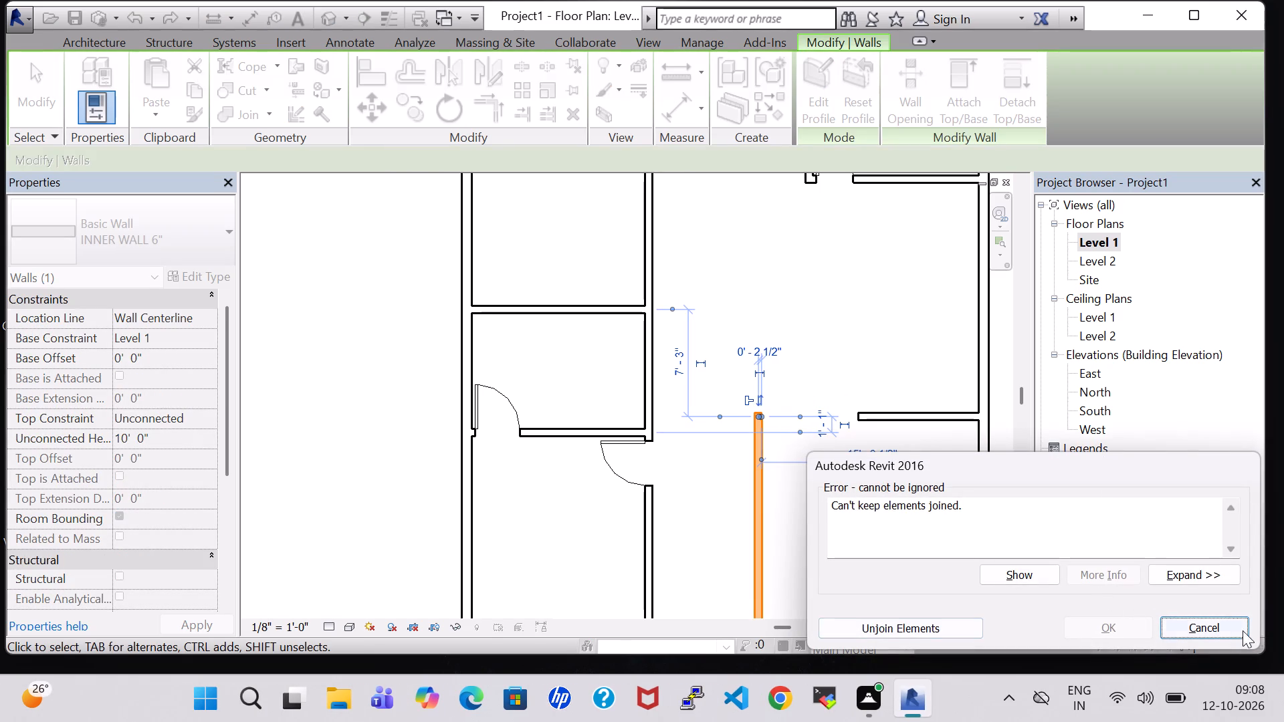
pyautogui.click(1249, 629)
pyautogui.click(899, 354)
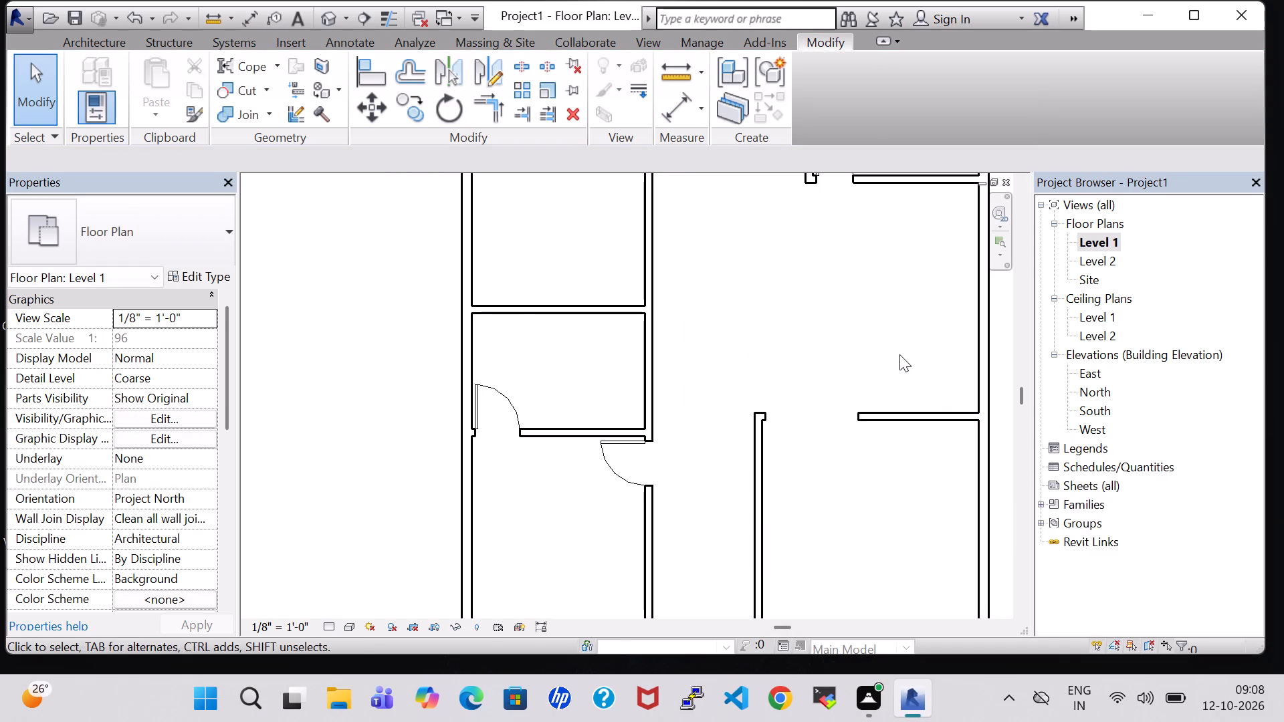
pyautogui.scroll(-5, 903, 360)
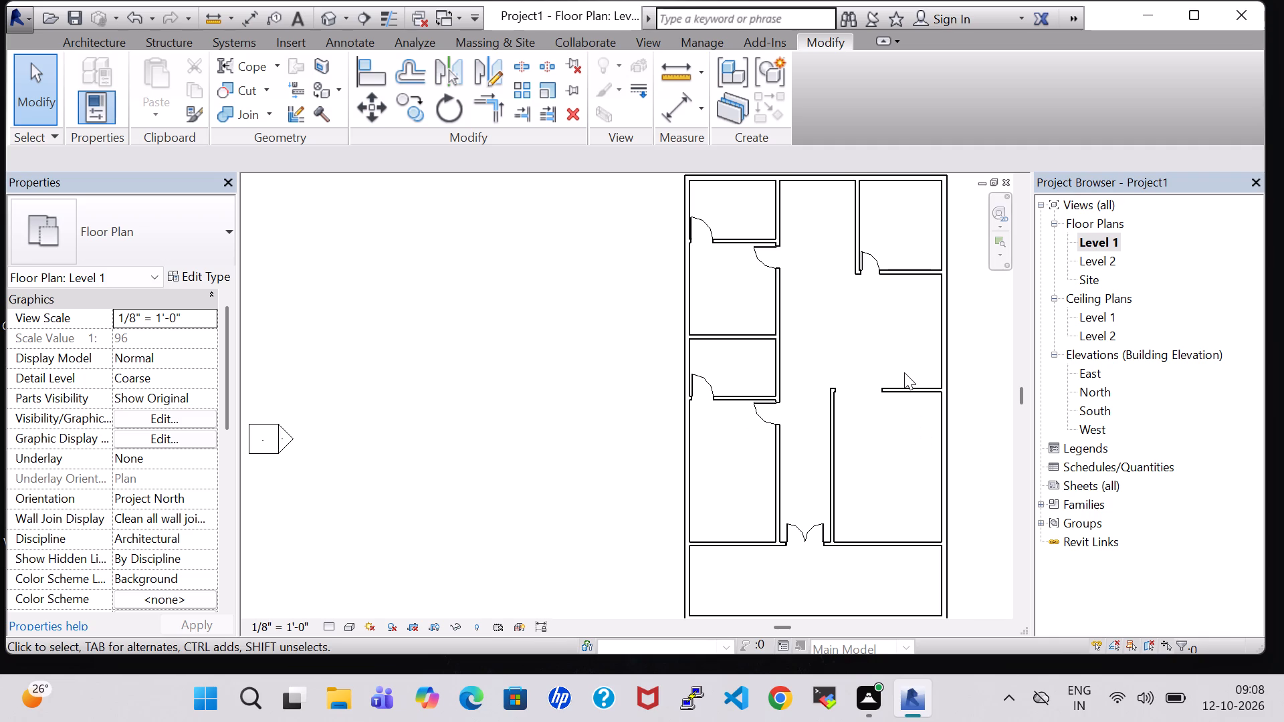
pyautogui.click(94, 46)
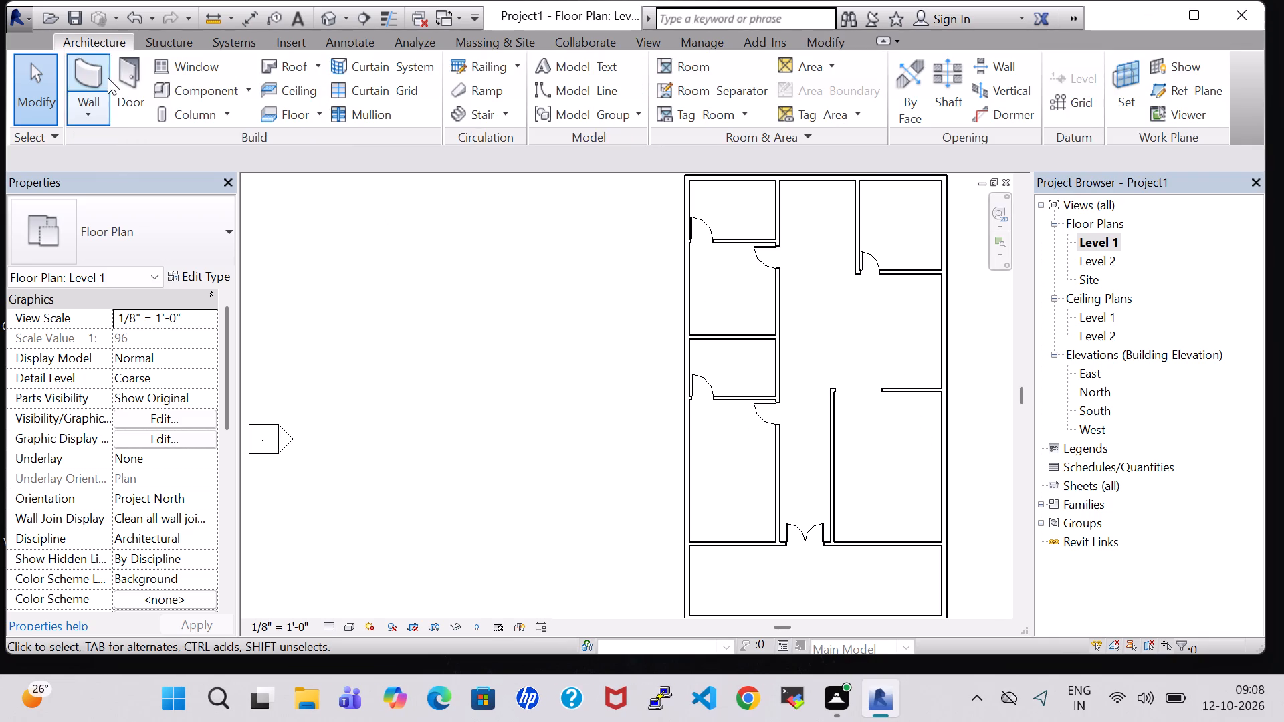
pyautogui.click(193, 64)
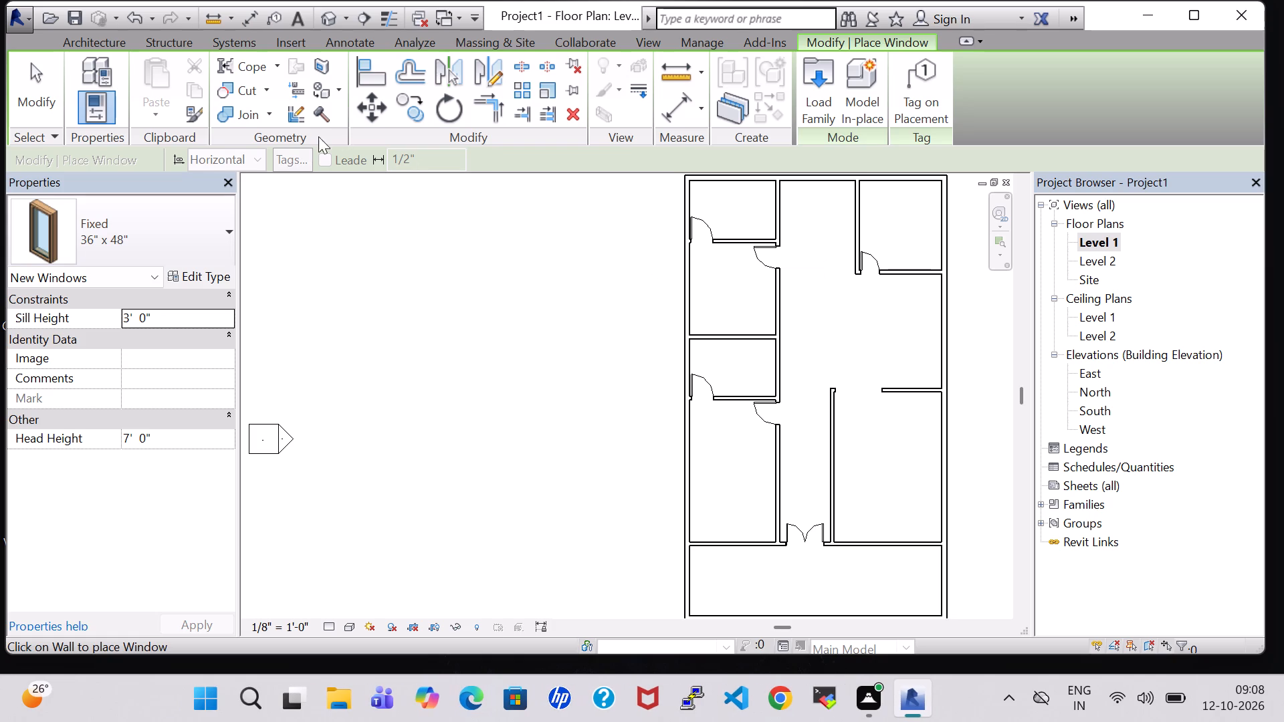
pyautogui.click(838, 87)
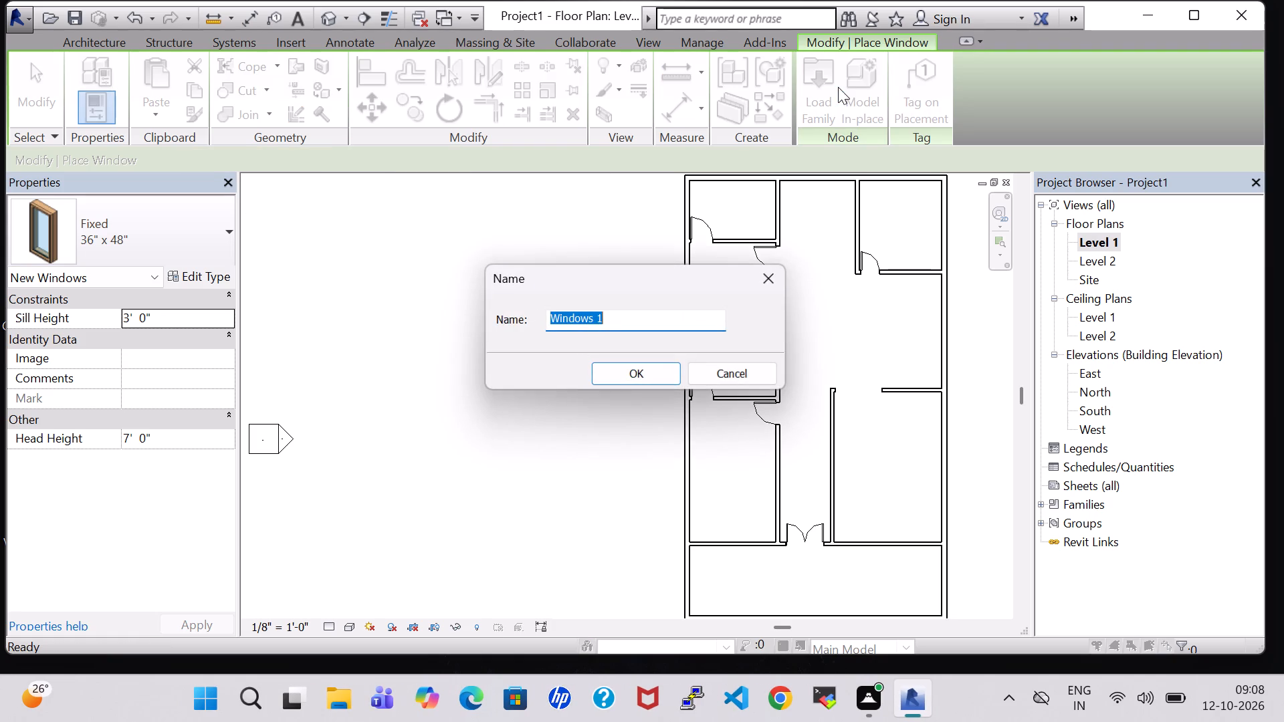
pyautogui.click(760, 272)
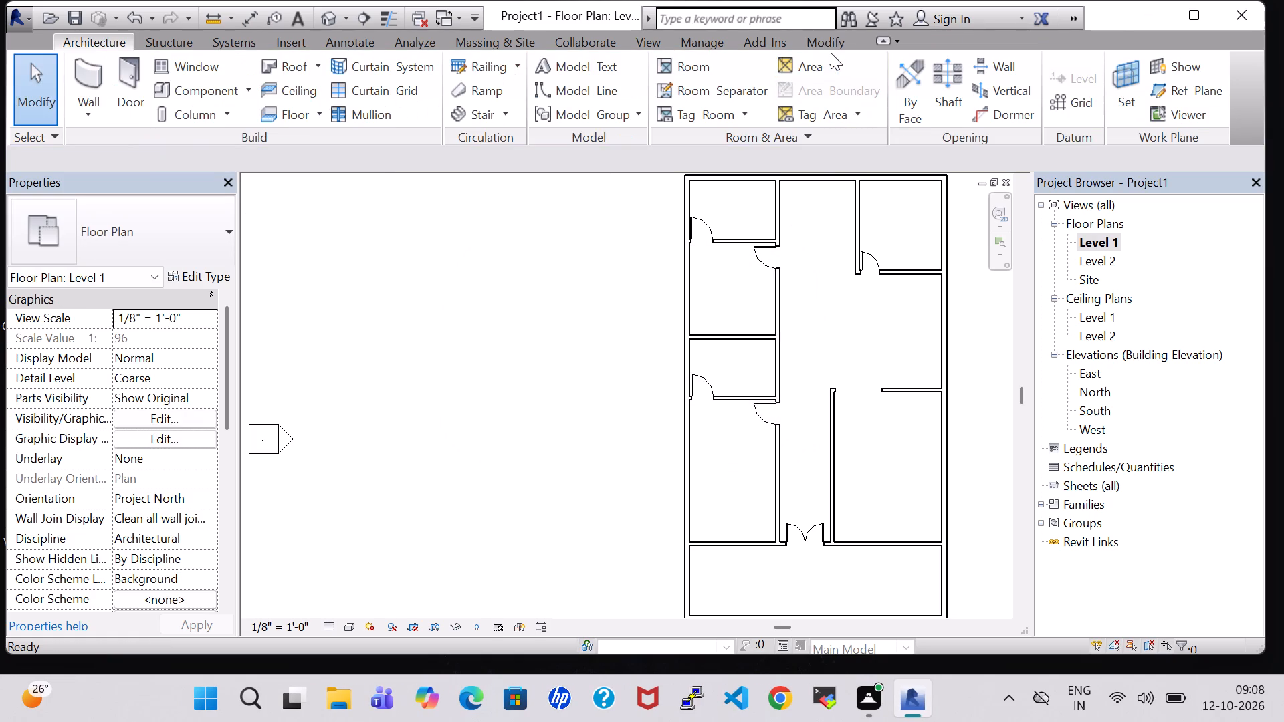
# Load the Casement 3x3 with Trim window family from the US Imperial library's Windows folder.
pyautogui.click(195, 62)
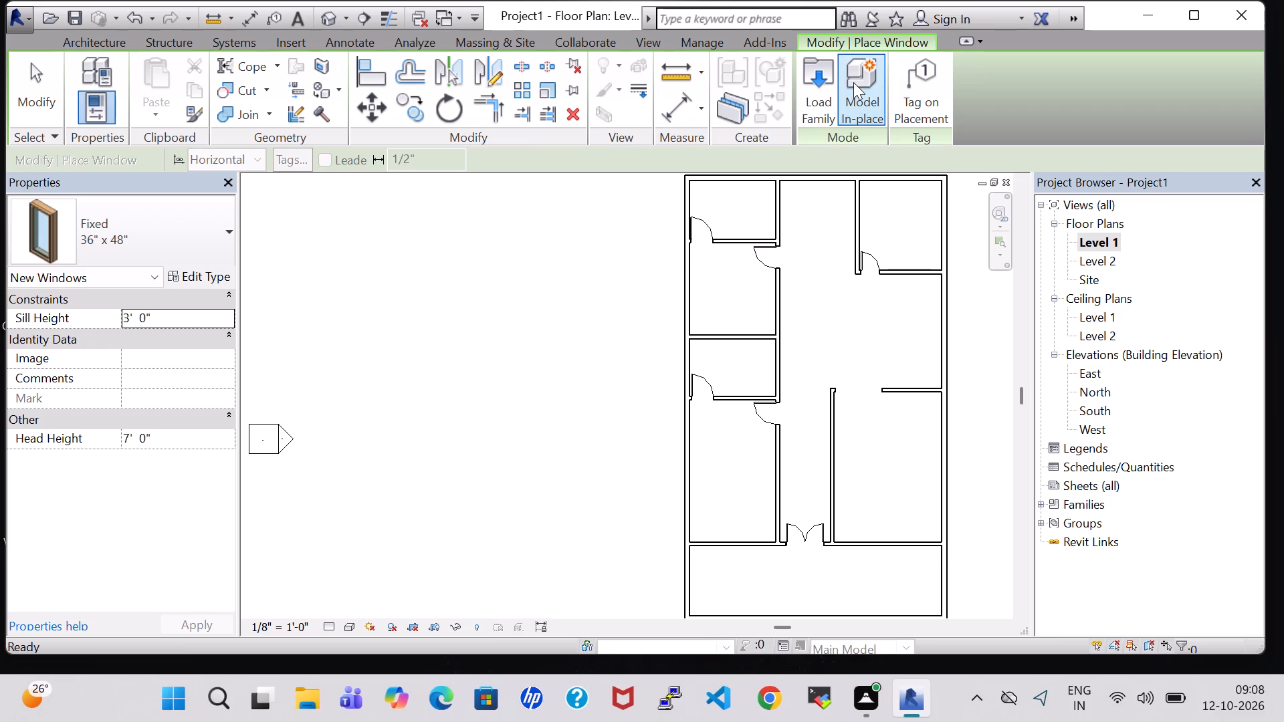
pyautogui.click(821, 82)
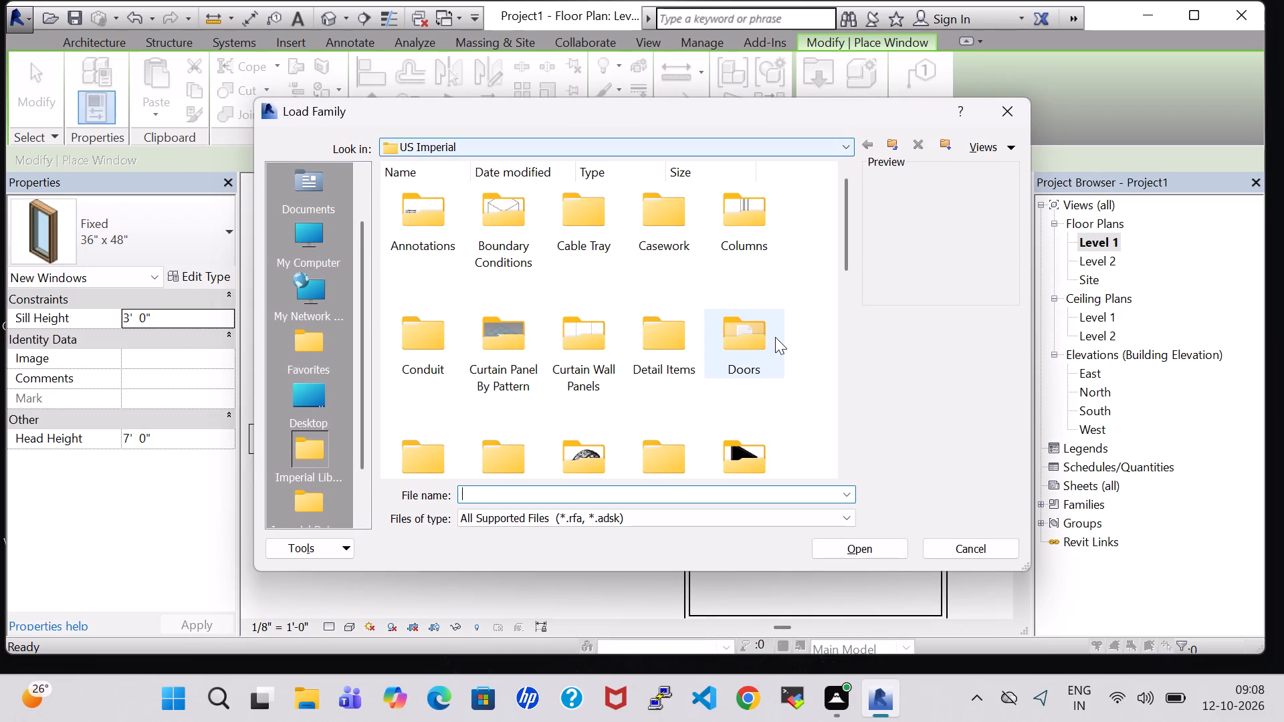
pyautogui.click(760, 438)
pyautogui.press('w')
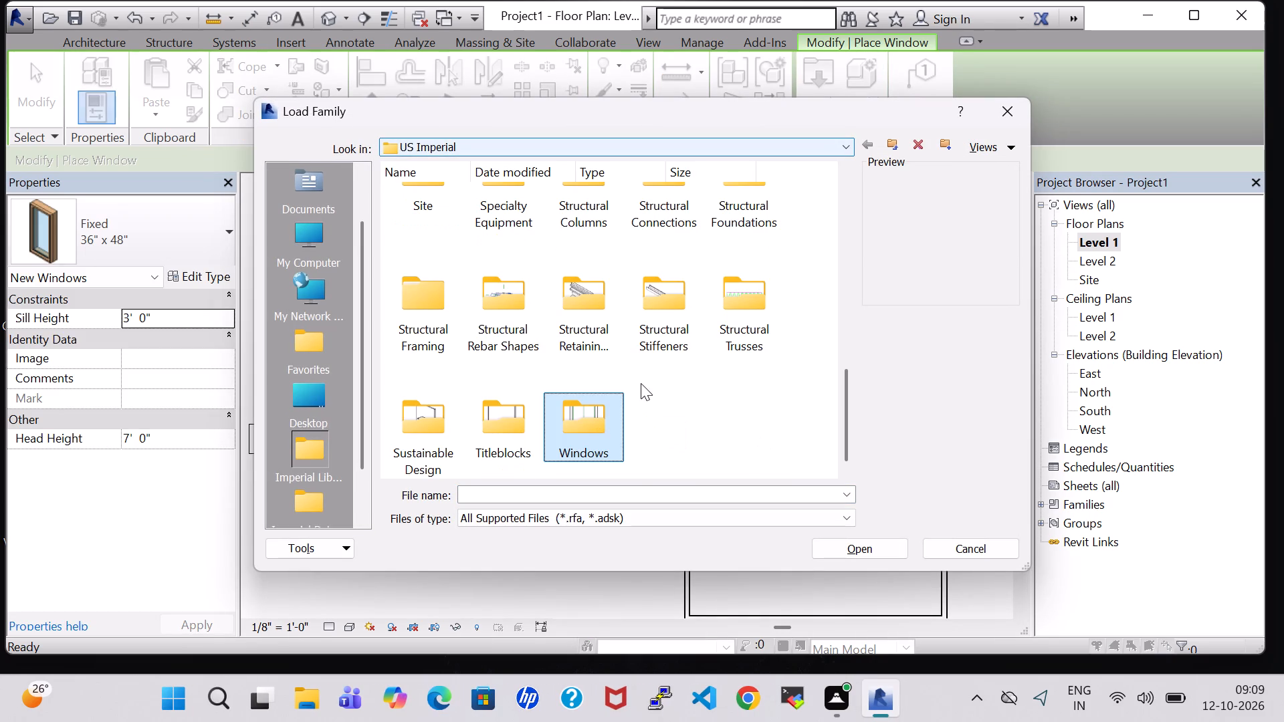
pyautogui.doubleClick(605, 425)
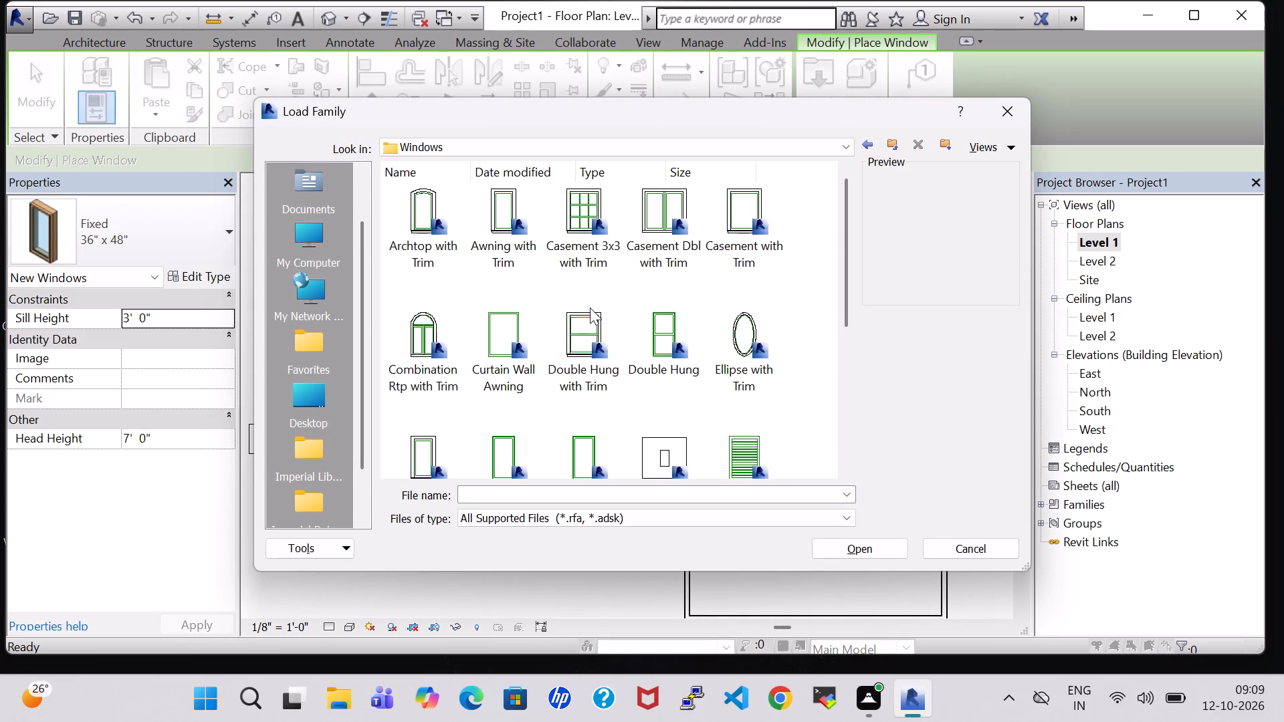
pyautogui.click(588, 227)
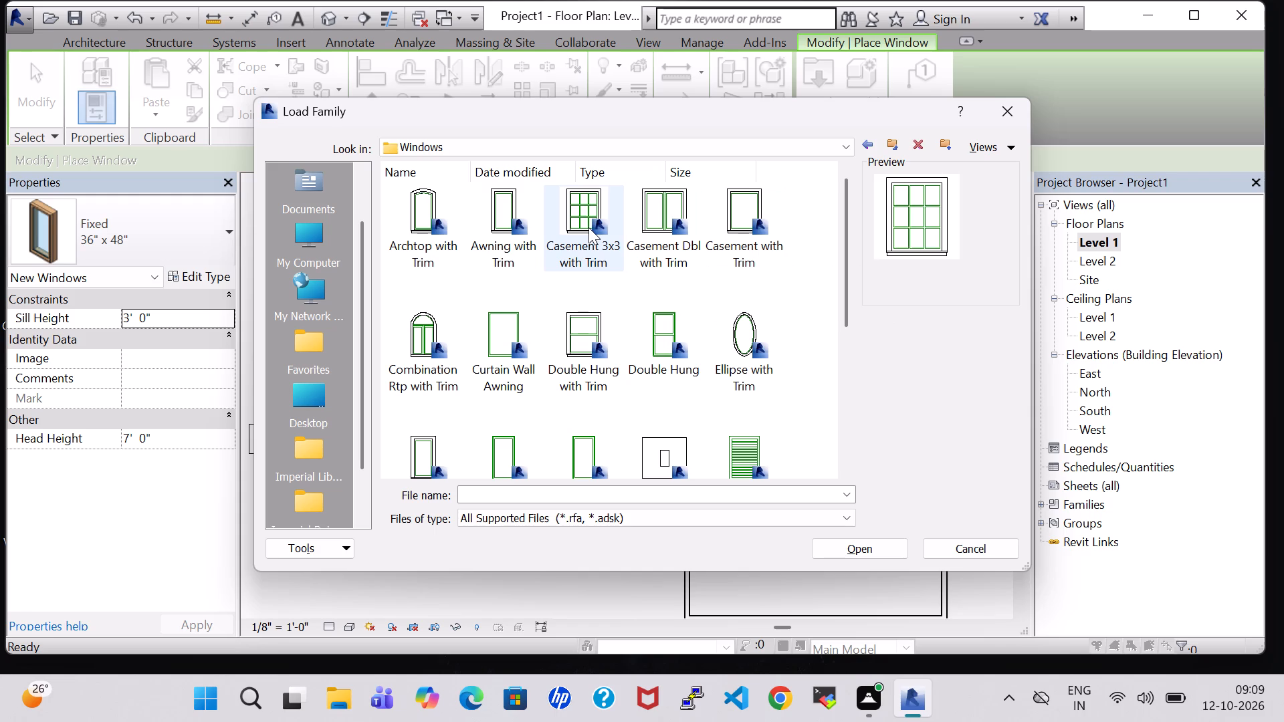
pyautogui.click(891, 546)
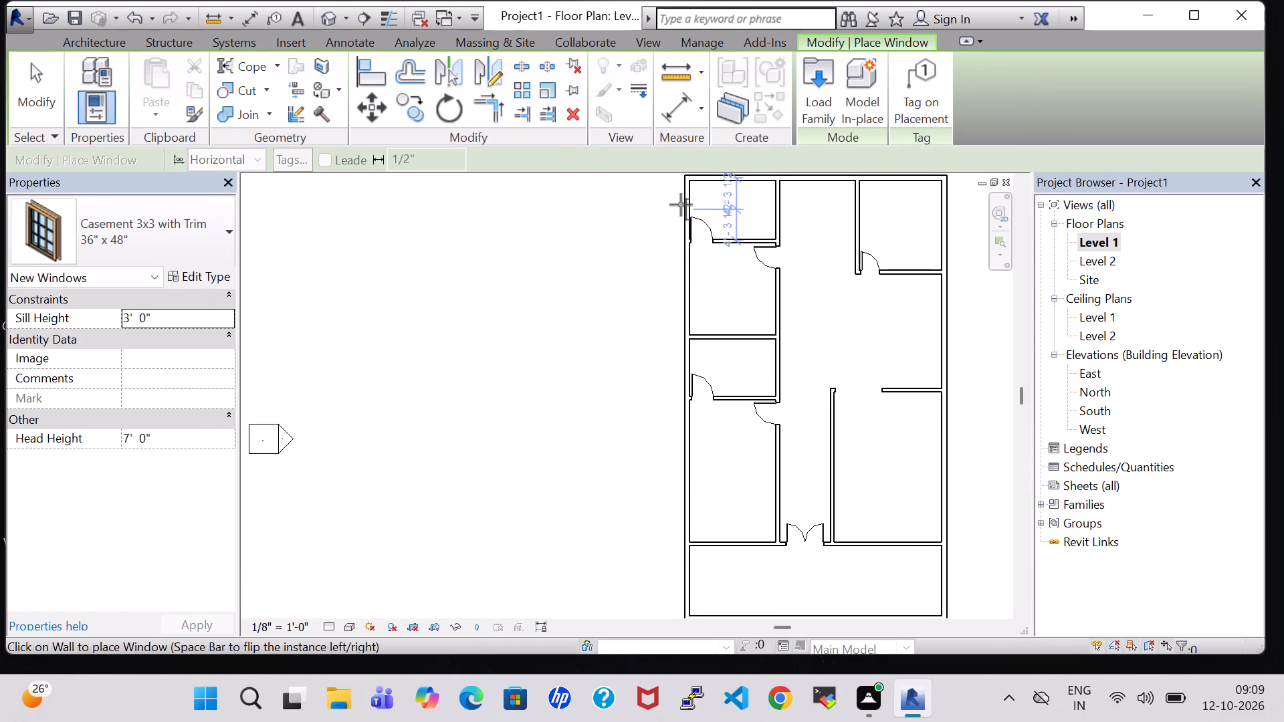
# Place 36" x 48" Casement 3x3 with Trim windows in the west wall, centred in the second room from north and about 4'-11" below the southwest room's north wall.
pyautogui.scroll(2, 681, 205)
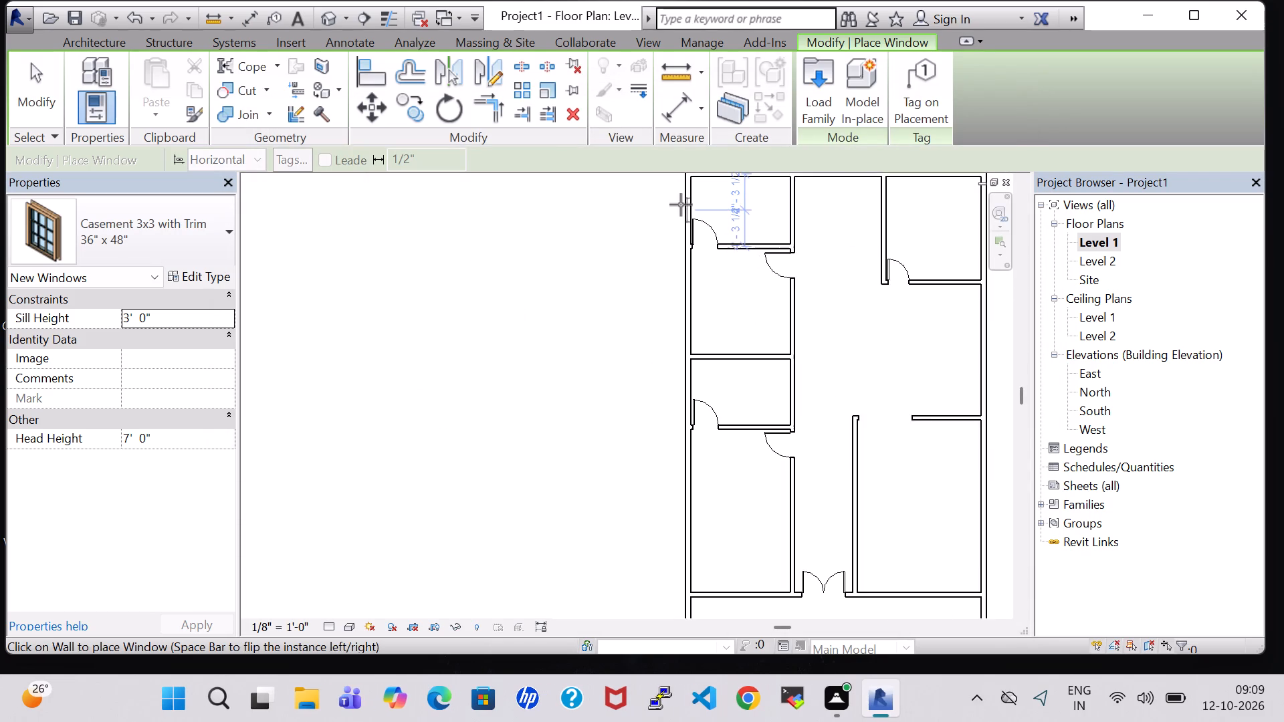
pyautogui.scroll(1, 681, 205)
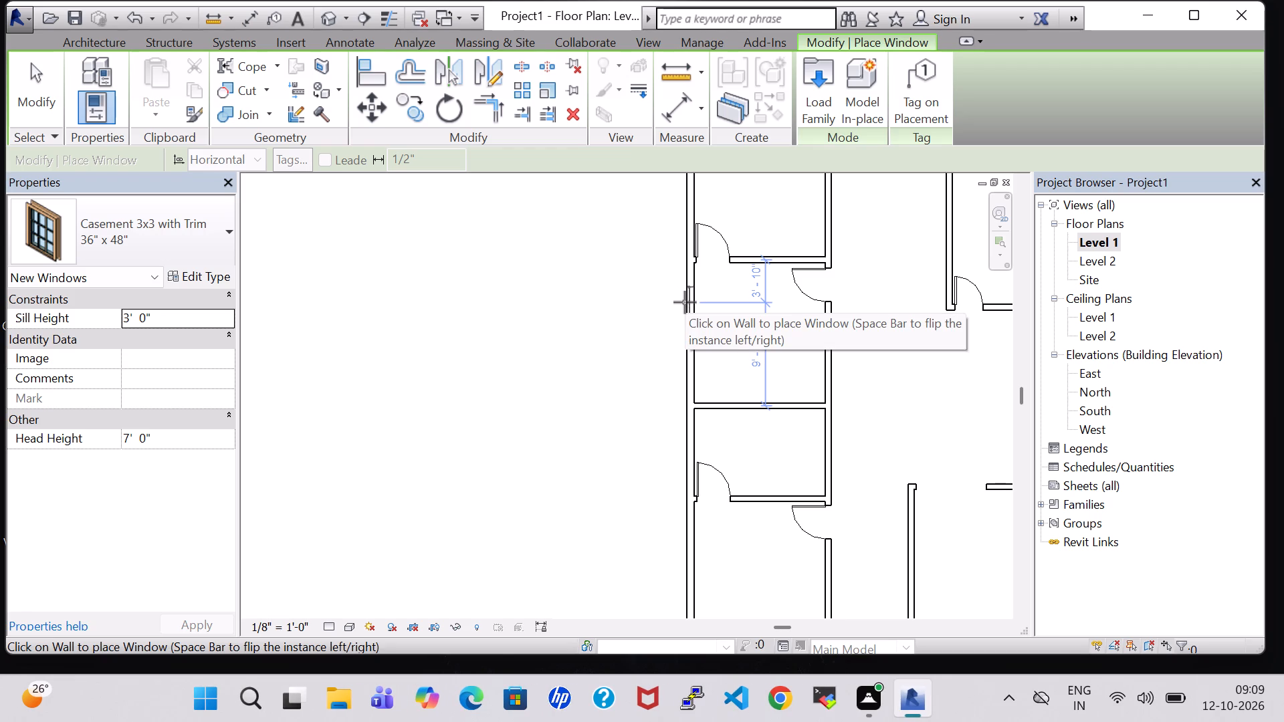
pyautogui.click(687, 328)
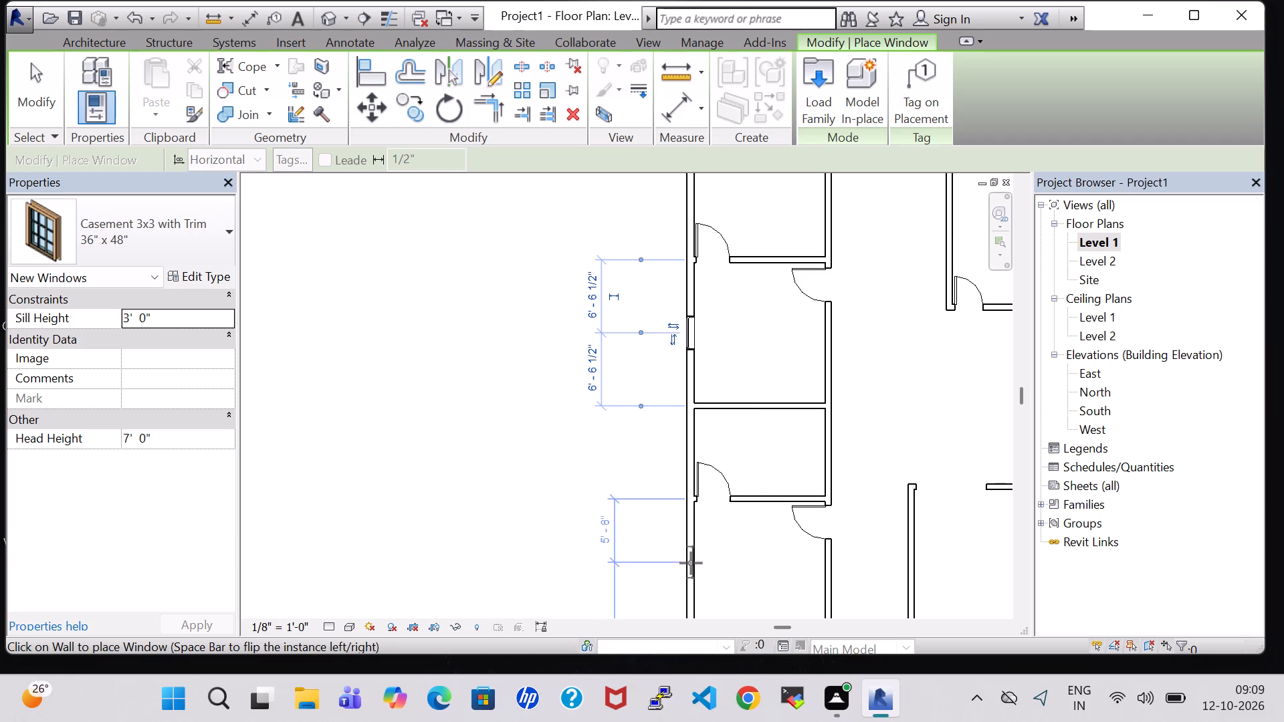
pyautogui.moveTo(681, 581); pyautogui.dragTo(691, 515, button='middle')
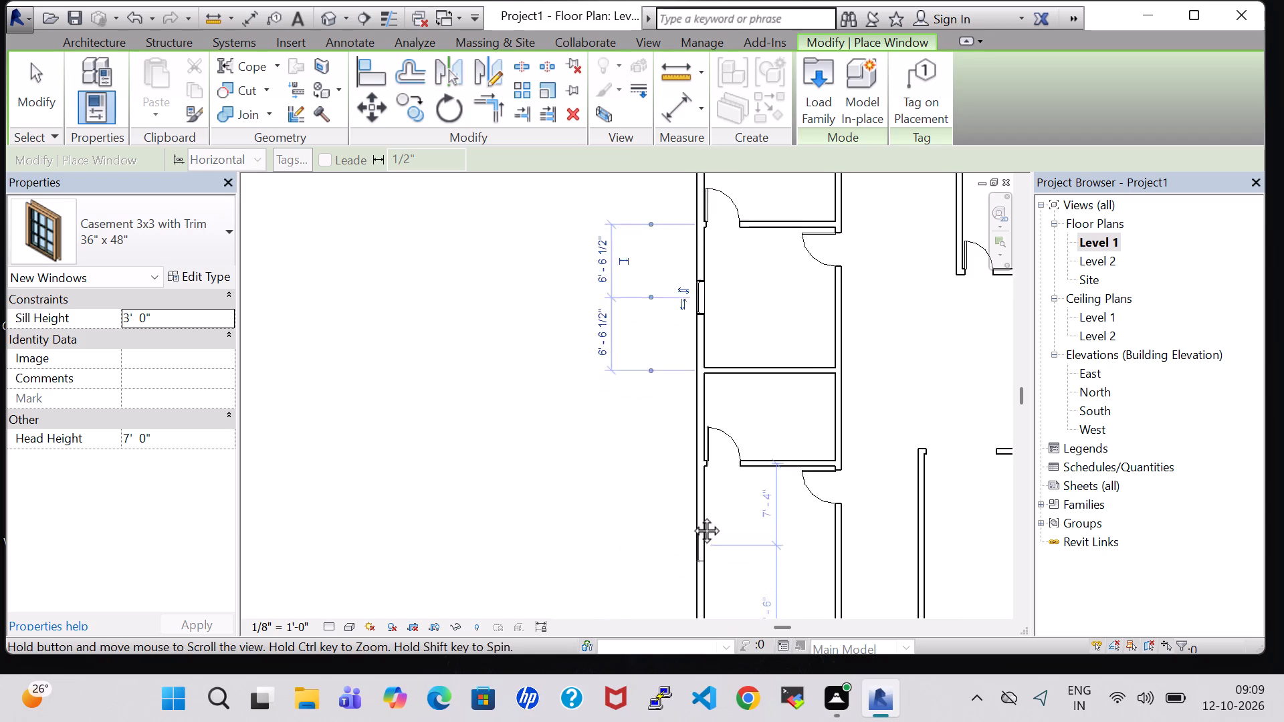
pyautogui.moveTo(691, 515); pyautogui.dragTo(691, 420, button='middle')
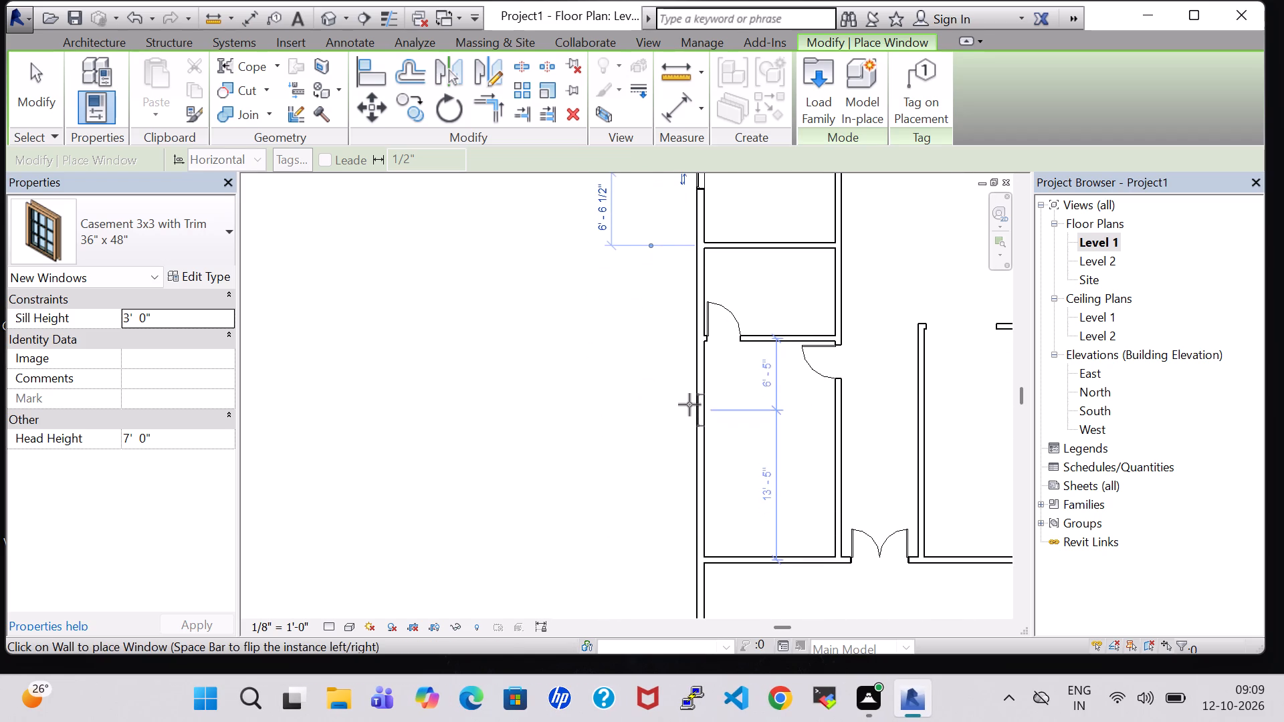
pyautogui.click(689, 393)
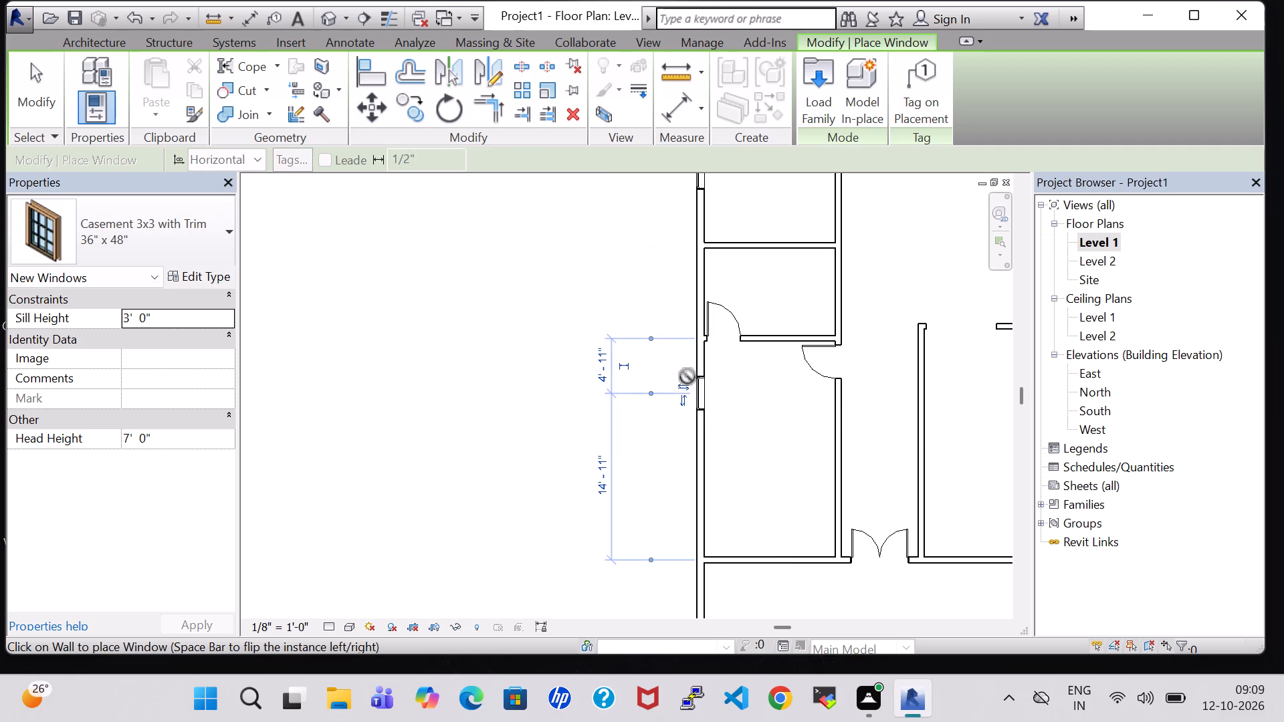
# Place casement windows either side of the double door, about 9'-10" from the west wall and 6'-10" from the southeast room's west wall.
pyautogui.click(811, 564)
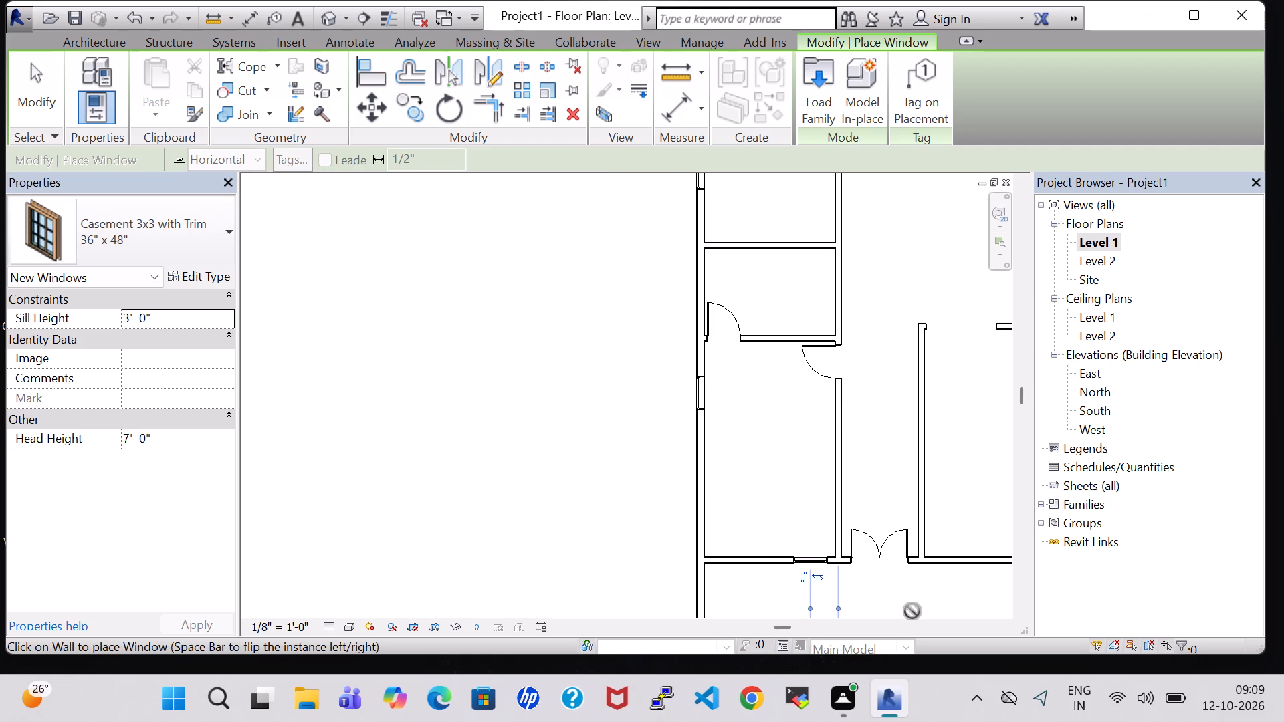
pyautogui.moveTo(912, 611); pyautogui.dragTo(757, 572, button='middle')
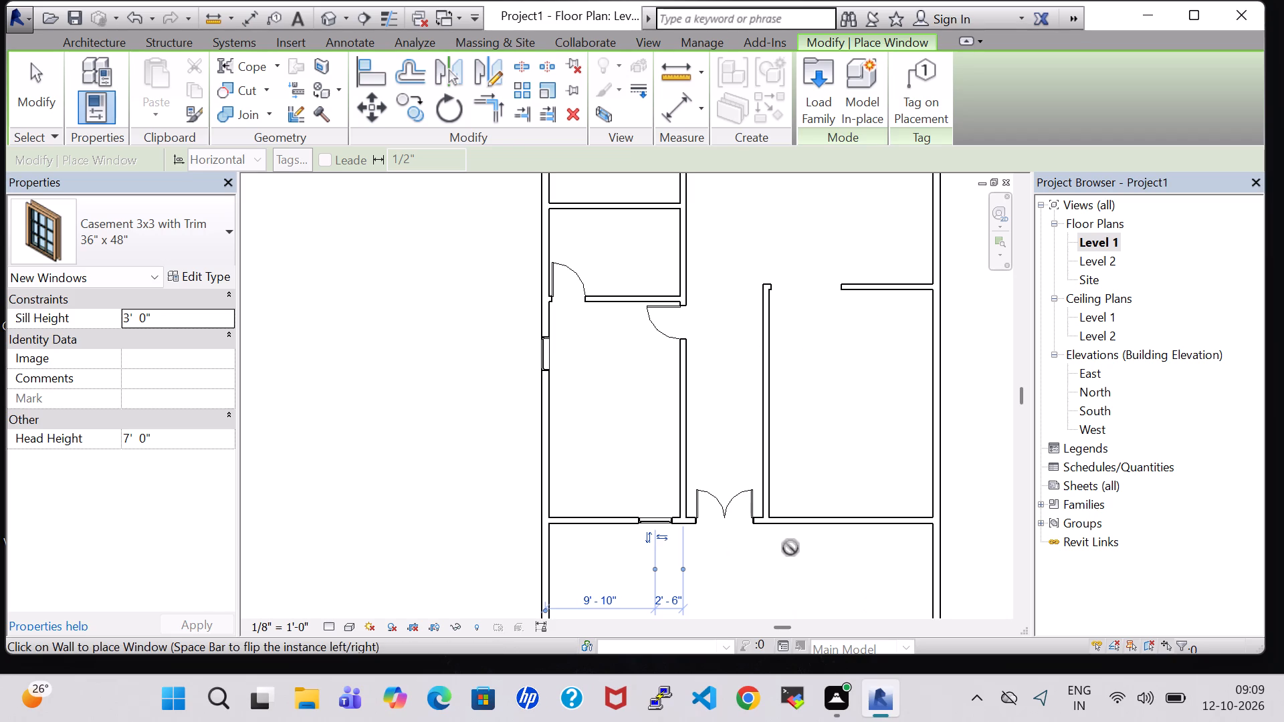
pyautogui.click(842, 525)
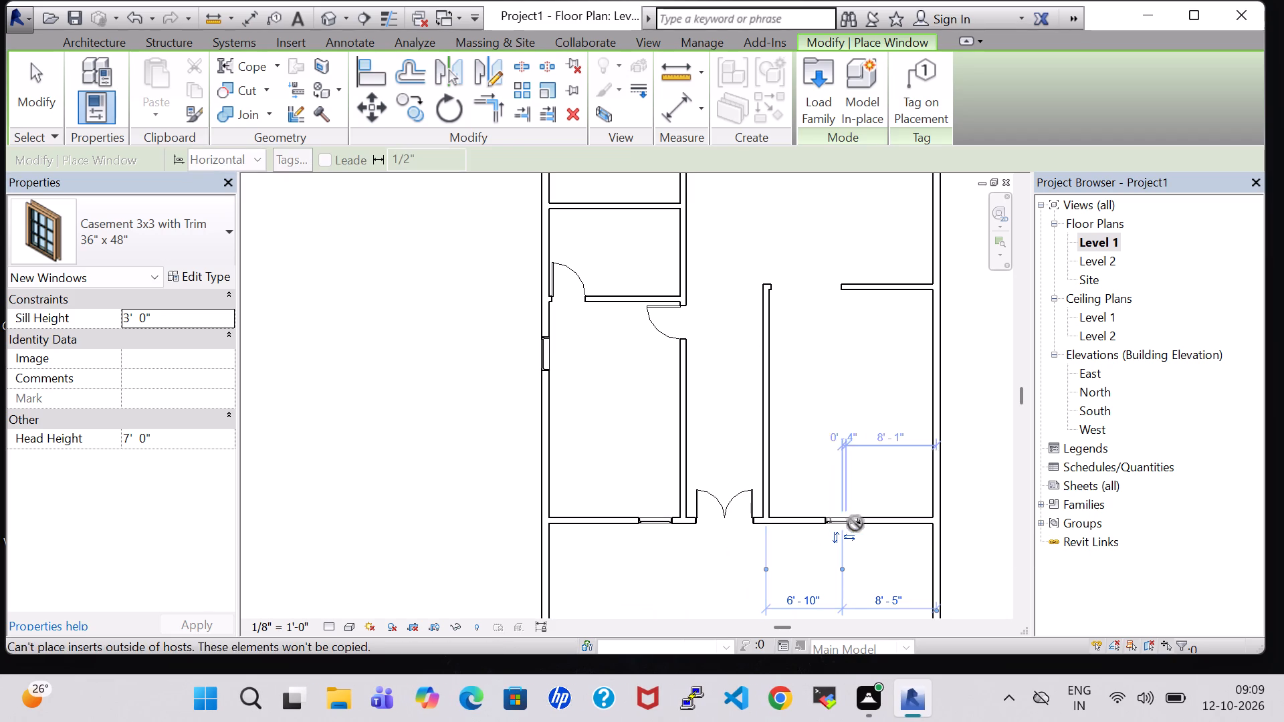
# Place casement windows in the east wall, about 2'-10" and 6'-9" below their rooms' north walls, and one centred in the central hall's north wall.
pyautogui.click(939, 318)
pyautogui.scroll(1, 939, 318)
pyautogui.moveTo(939, 318); pyautogui.dragTo(897, 580, button='middle')
pyautogui.scroll(-2, 897, 580)
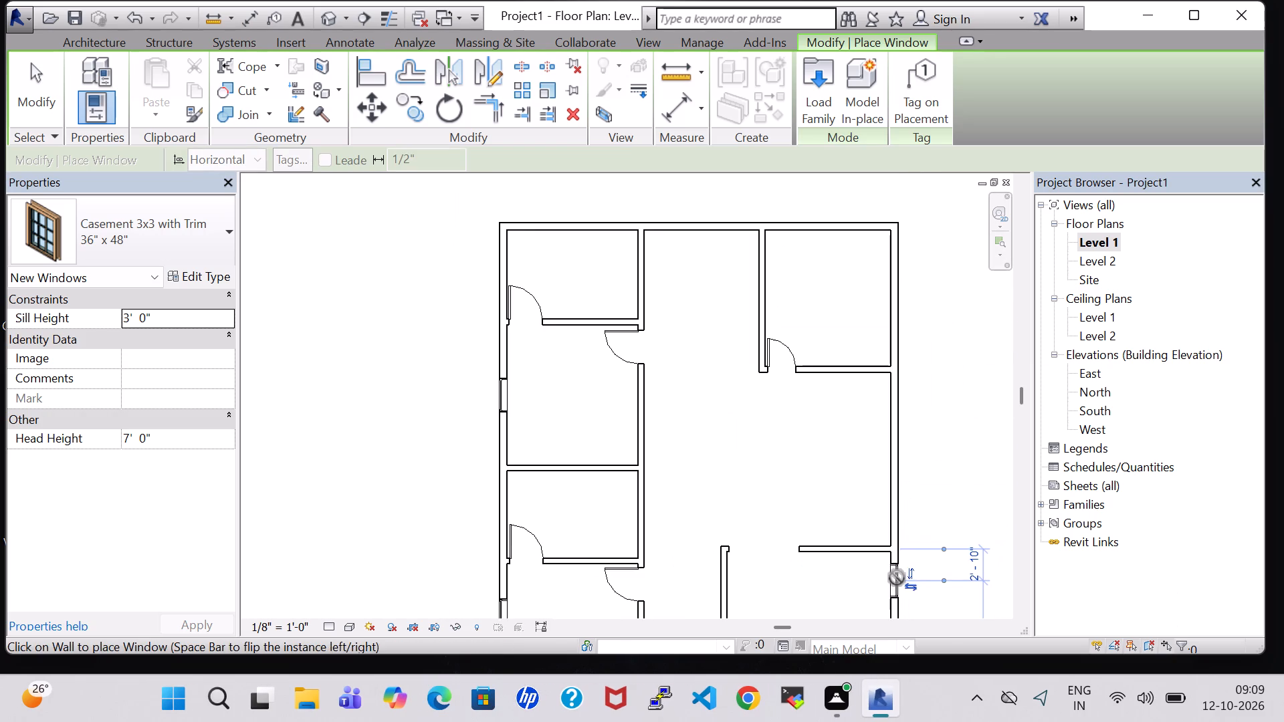
pyautogui.click(899, 463)
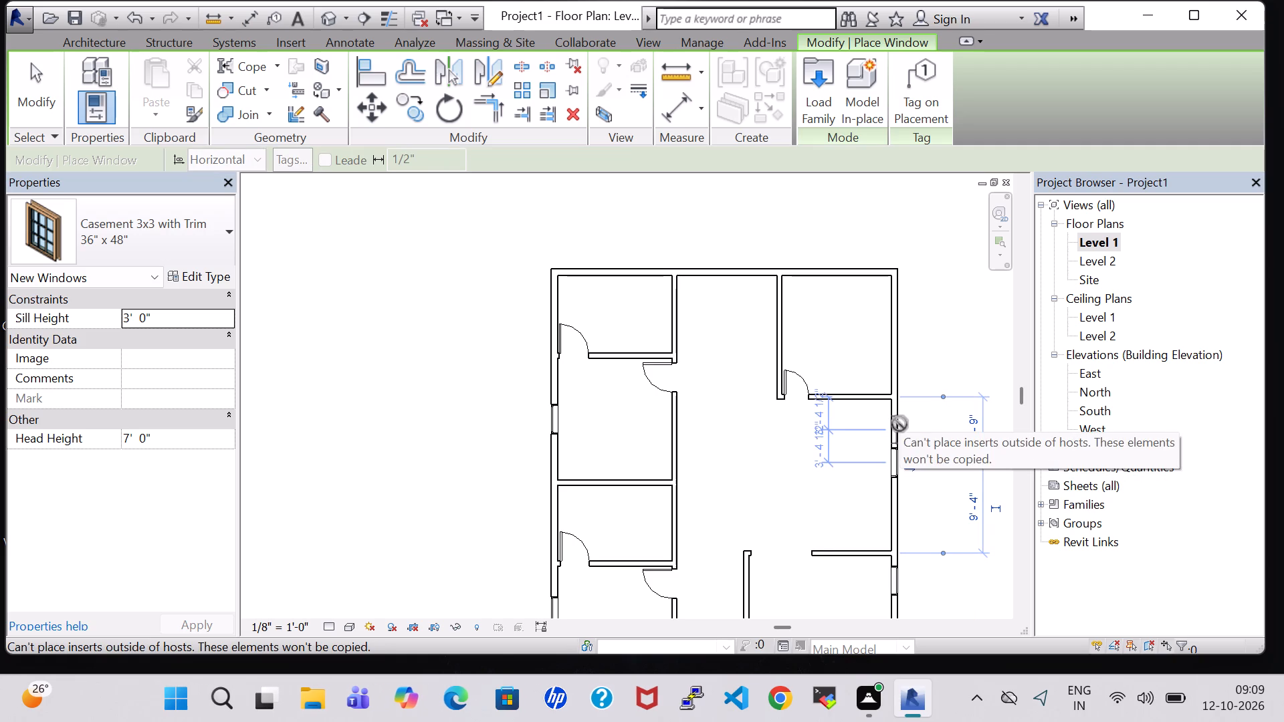
pyautogui.click(728, 267)
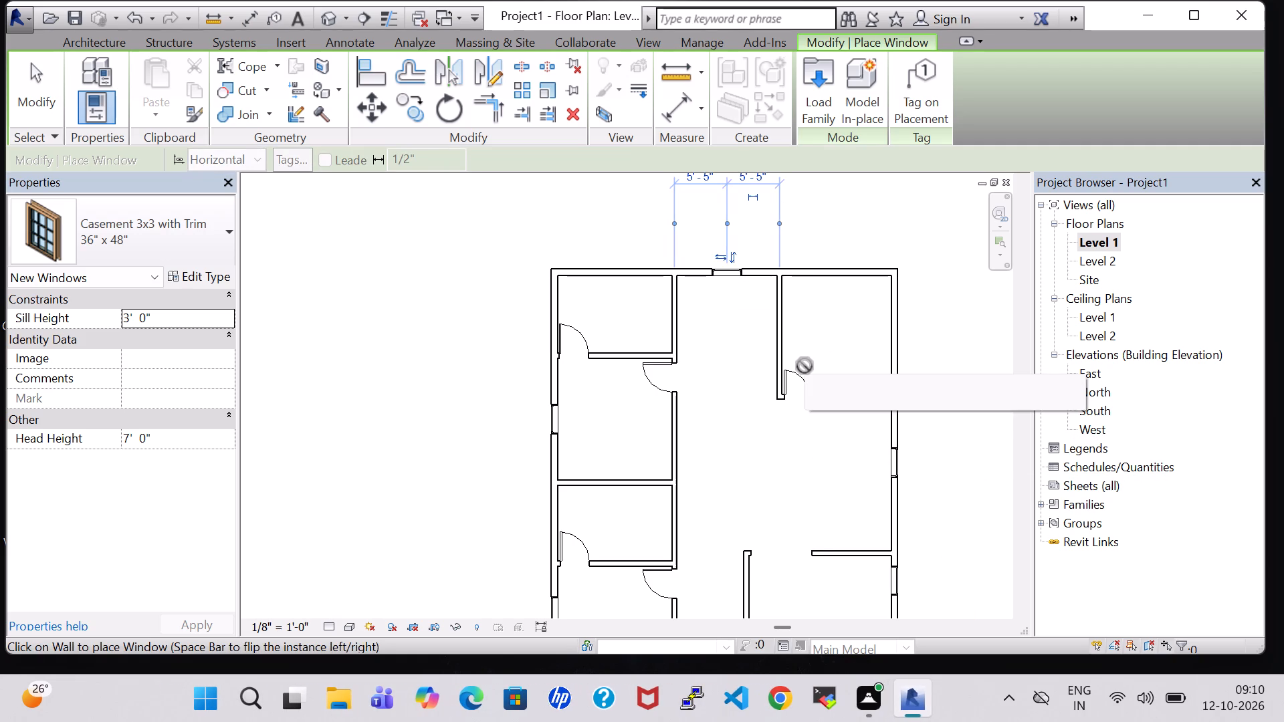
# Load the Transom with Trim window family from the US Imperial library's Windows folder.
pyautogui.scroll(-4, 803, 360)
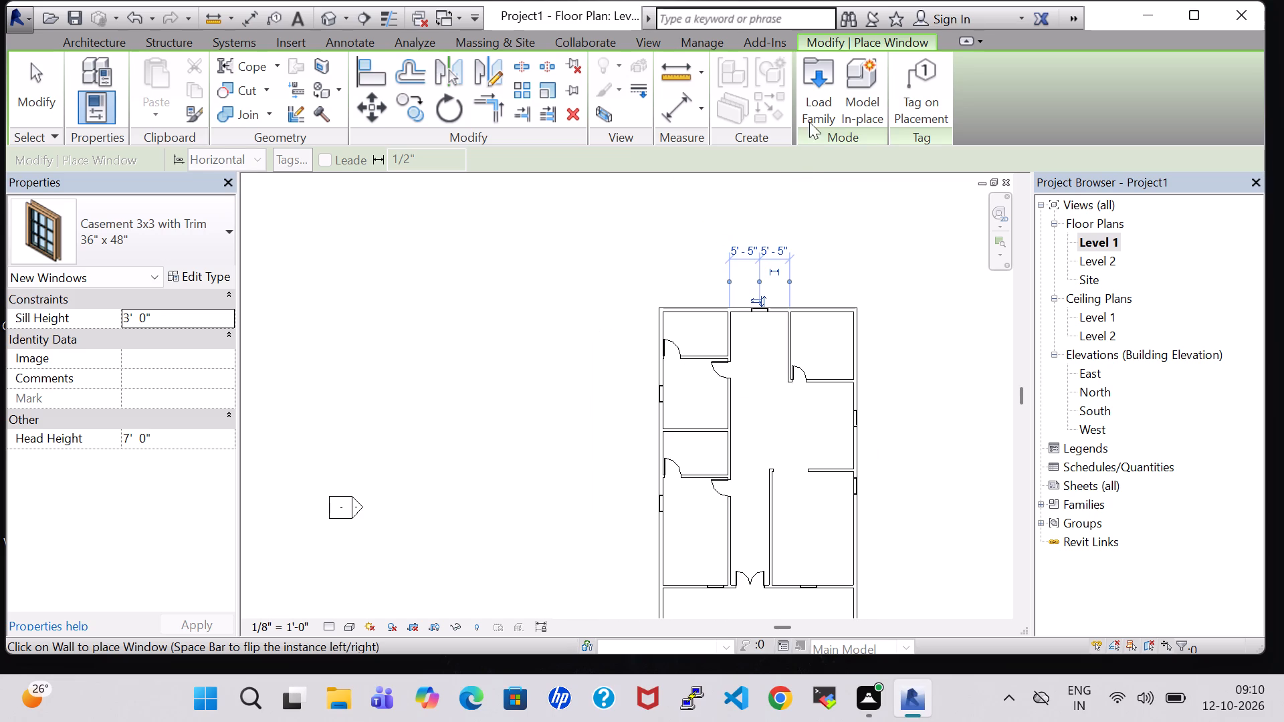
pyautogui.click(811, 90)
pyautogui.click(762, 444)
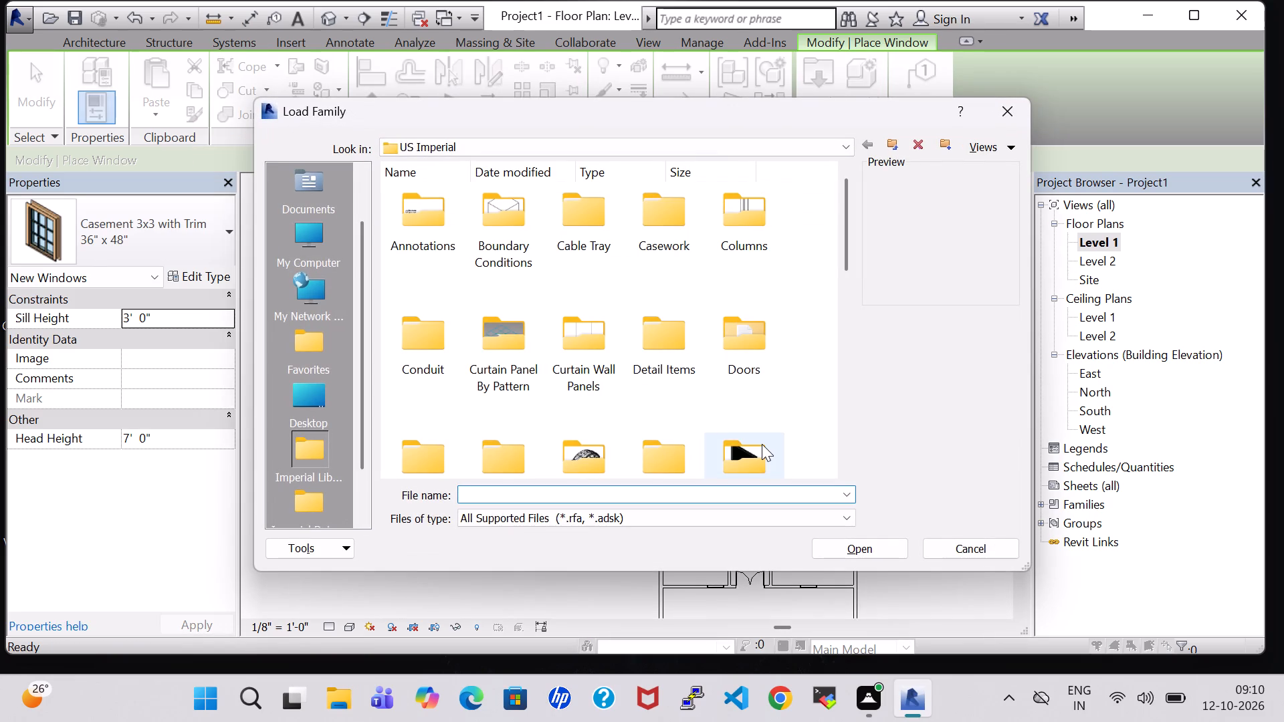
pyautogui.press('w')
pyautogui.doubleClick(617, 425)
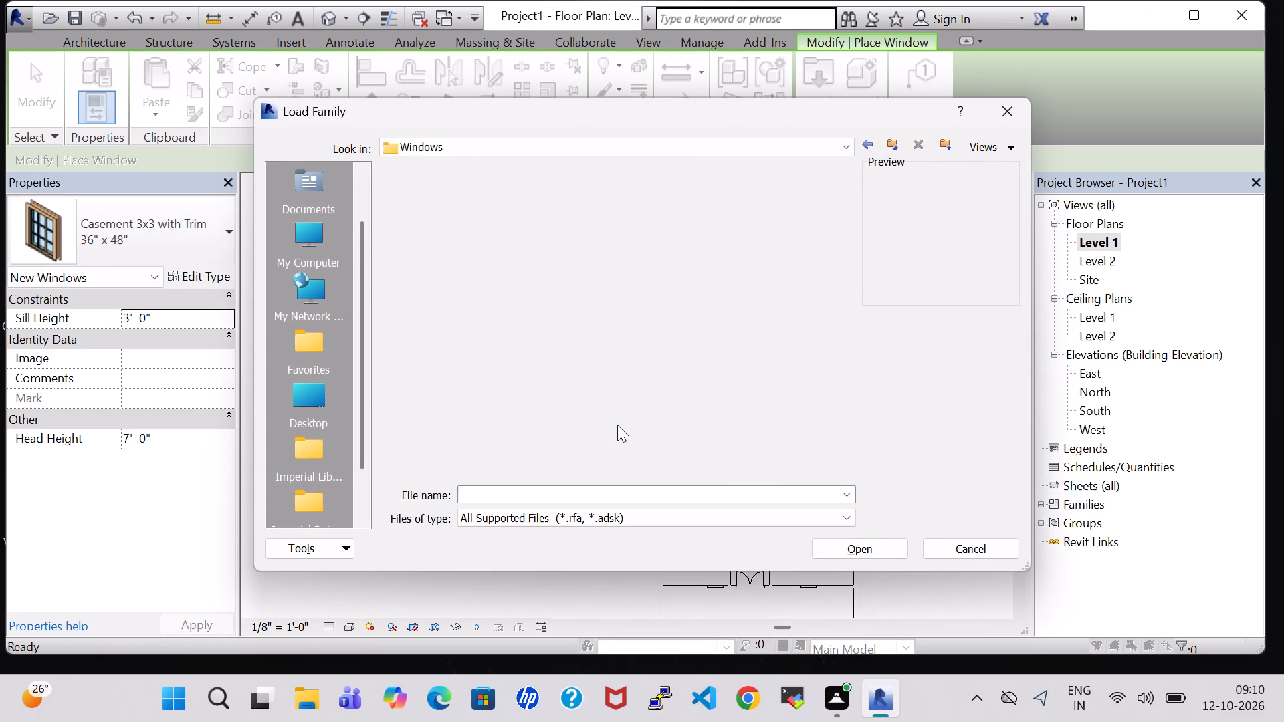
pyautogui.scroll(-2, 683, 427)
pyautogui.click(633, 283)
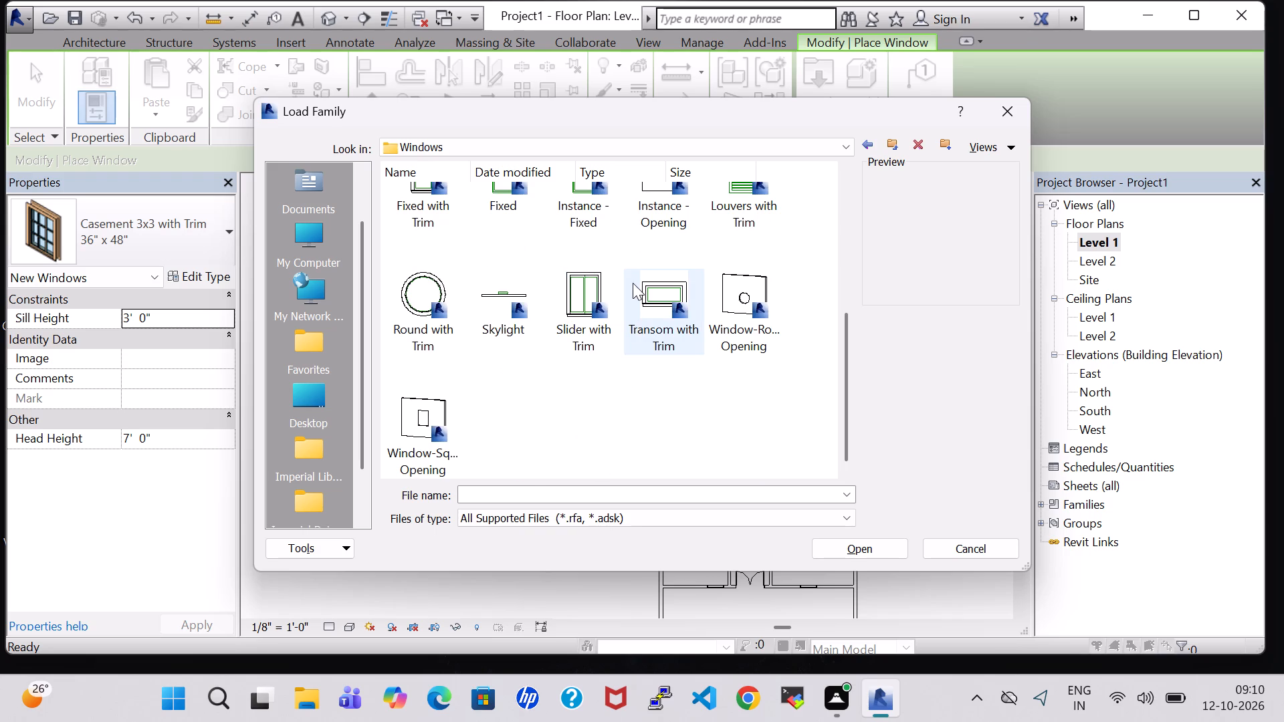
pyautogui.click(856, 544)
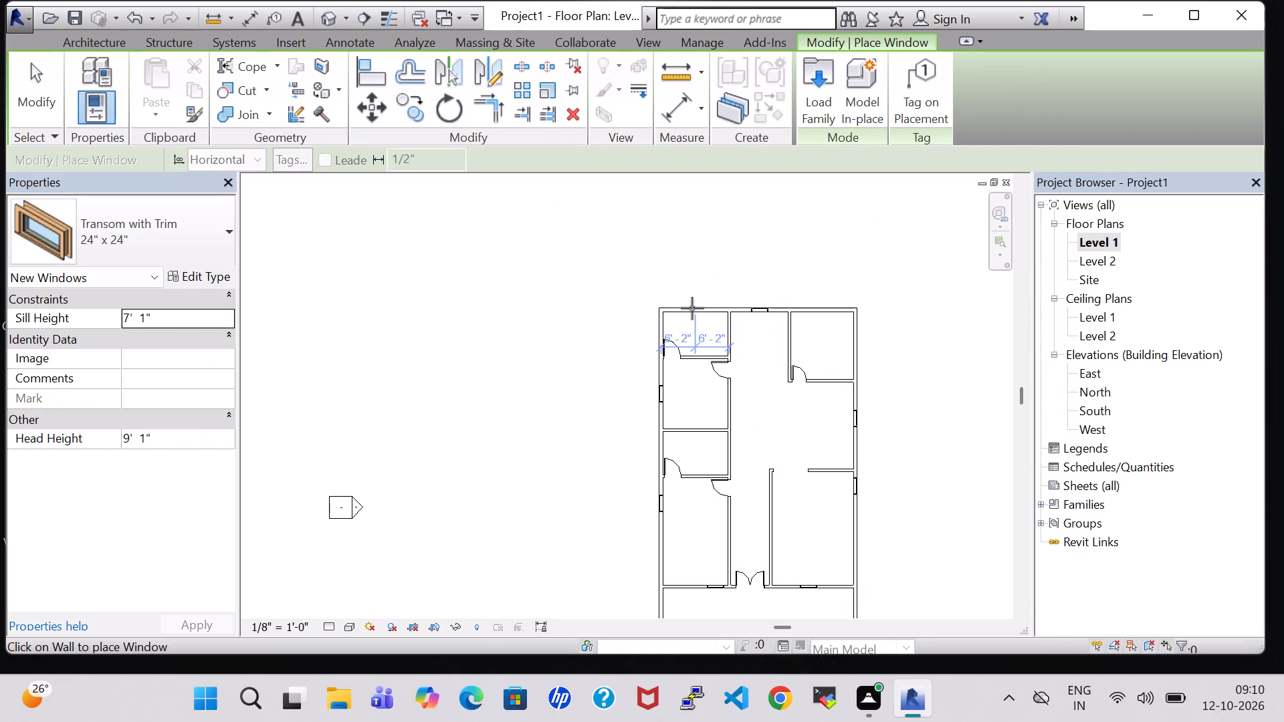
# Place a 24" x 24" Transom with Trim window centred in the west wall of each of the two small western rooms.
pyautogui.scroll(4, 692, 308)
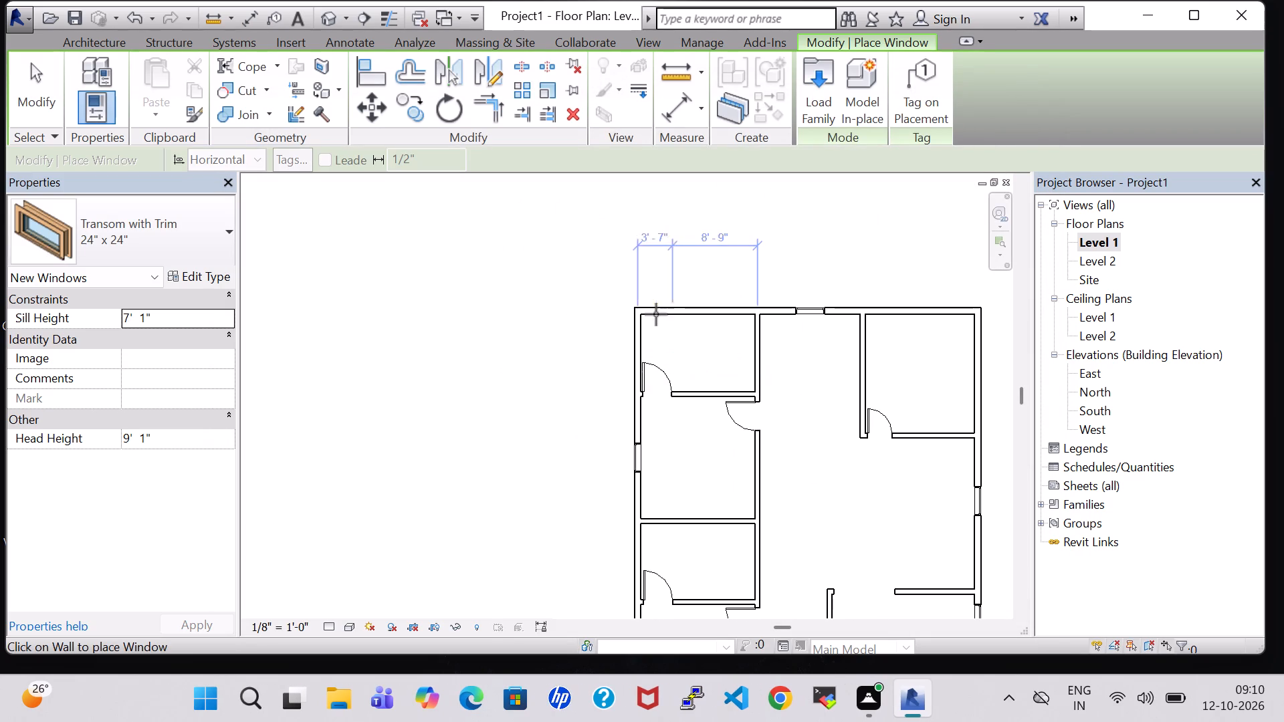
pyautogui.scroll(7, 639, 350)
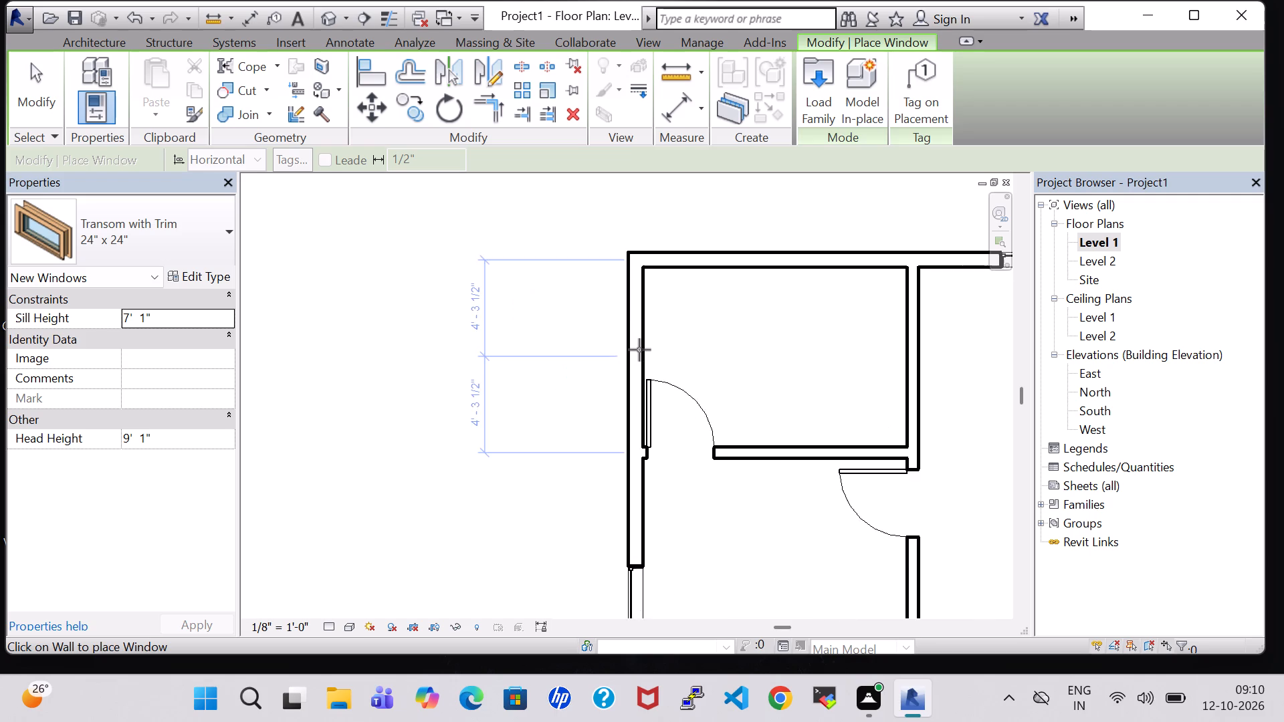
pyautogui.click(633, 350)
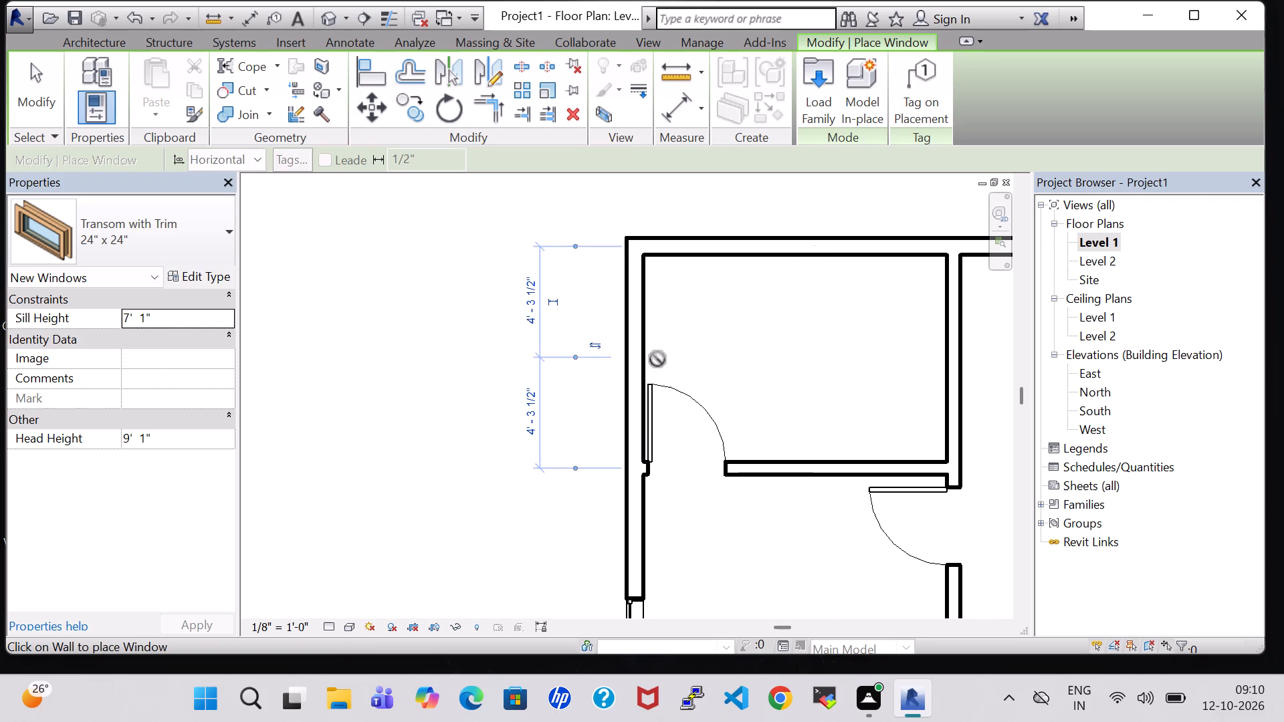
pyautogui.scroll(-7, 661, 363)
pyautogui.moveTo(682, 547); pyautogui.dragTo(704, 449, button='middle')
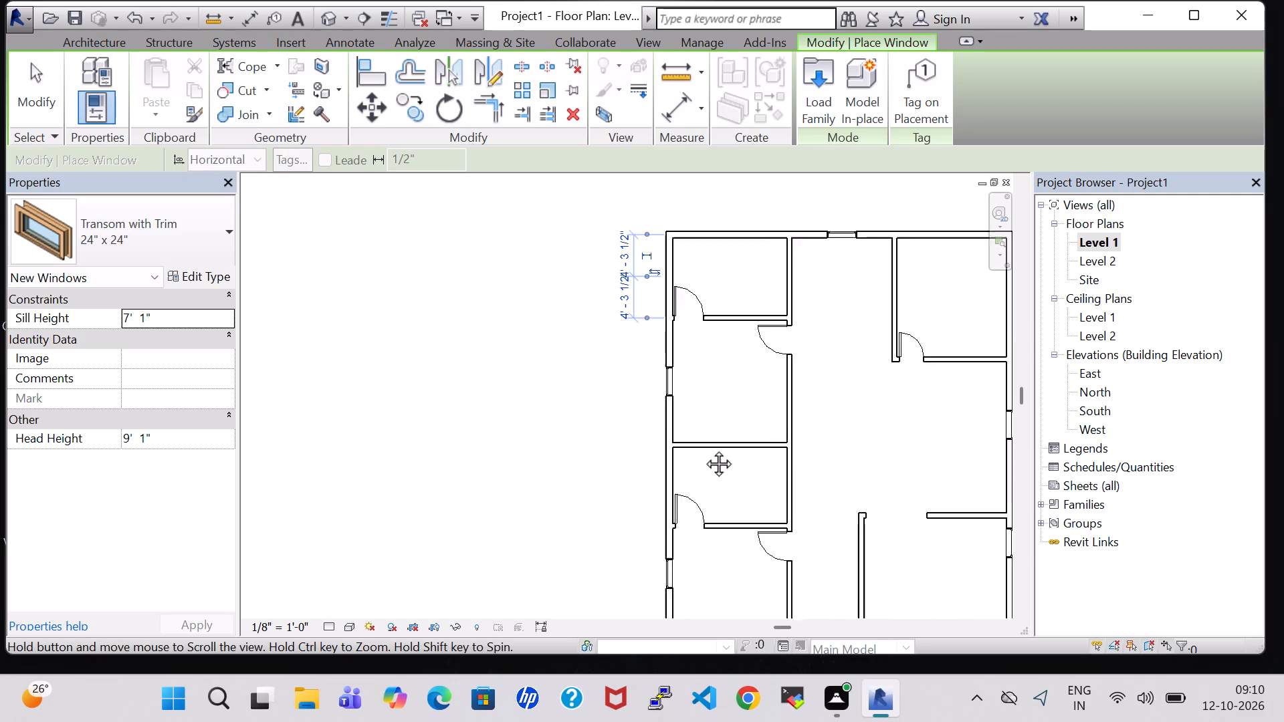
pyautogui.moveTo(704, 449); pyautogui.dragTo(704, 377, button='middle')
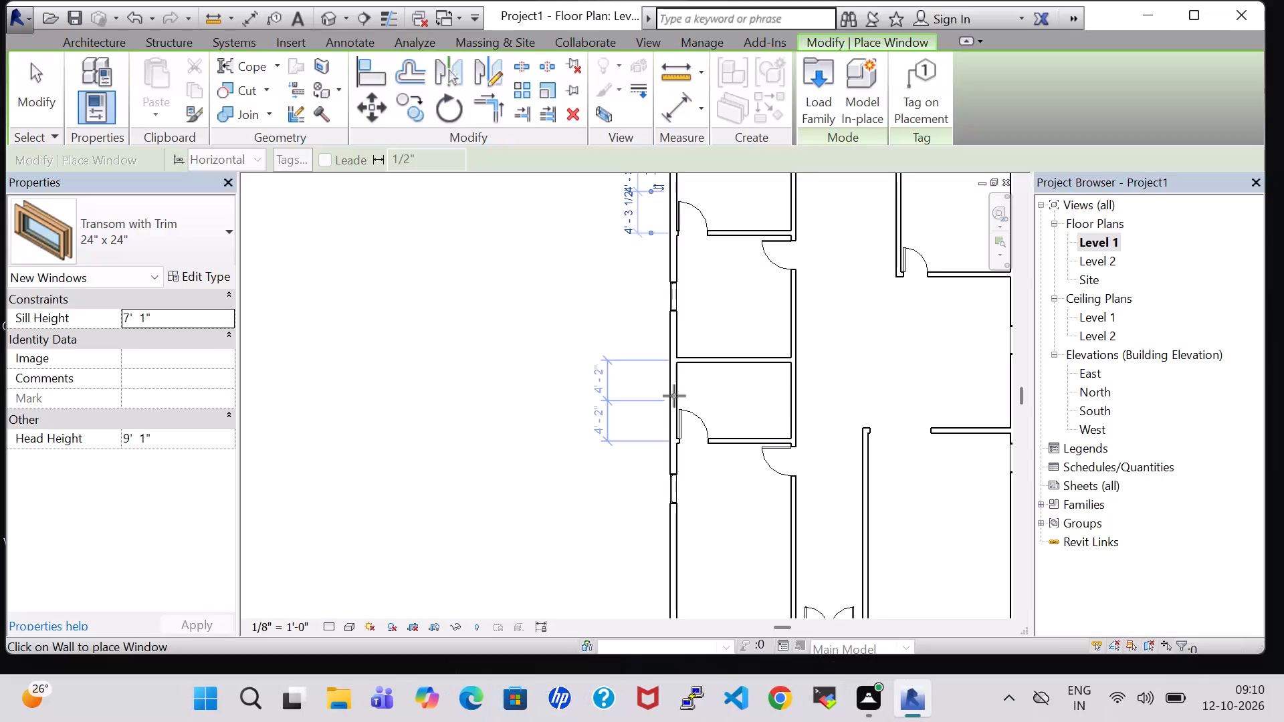
pyautogui.scroll(6, 674, 396)
pyautogui.click(671, 398)
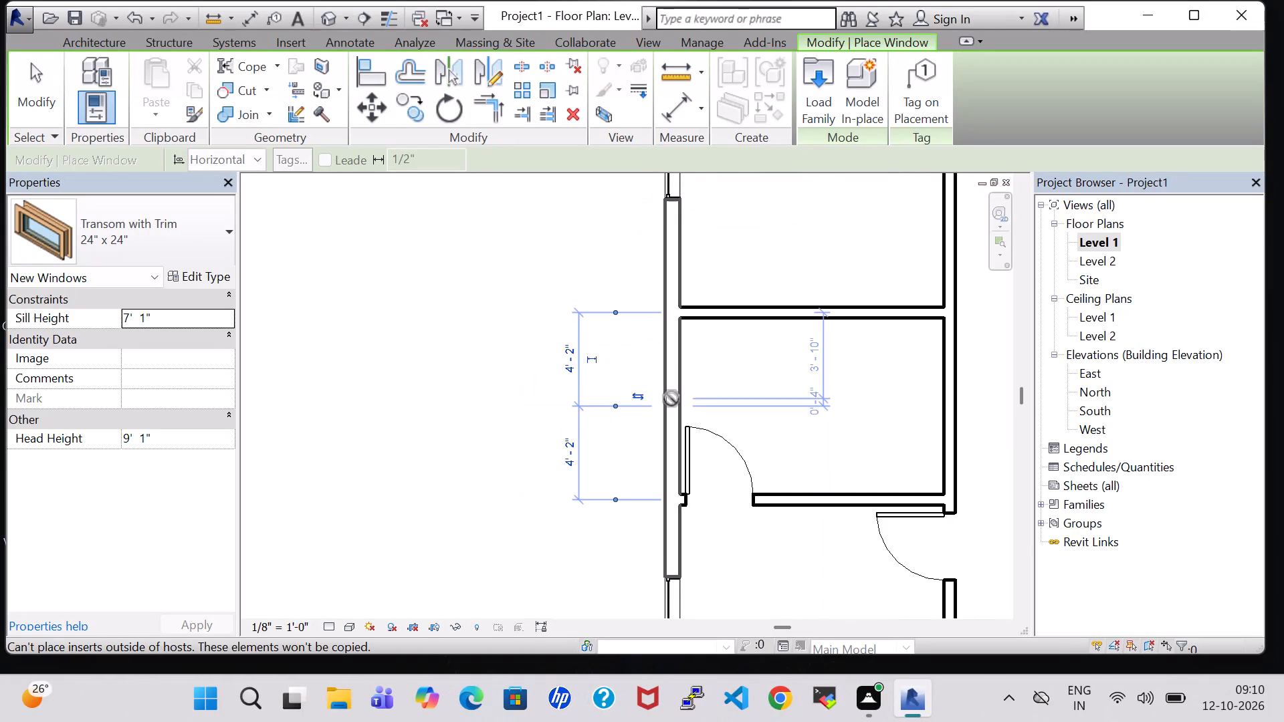
# Place a 24" x 24" Transom with Trim window centred in the northeast room's north wall, and finish window placement.
pyautogui.scroll(-6, 671, 398)
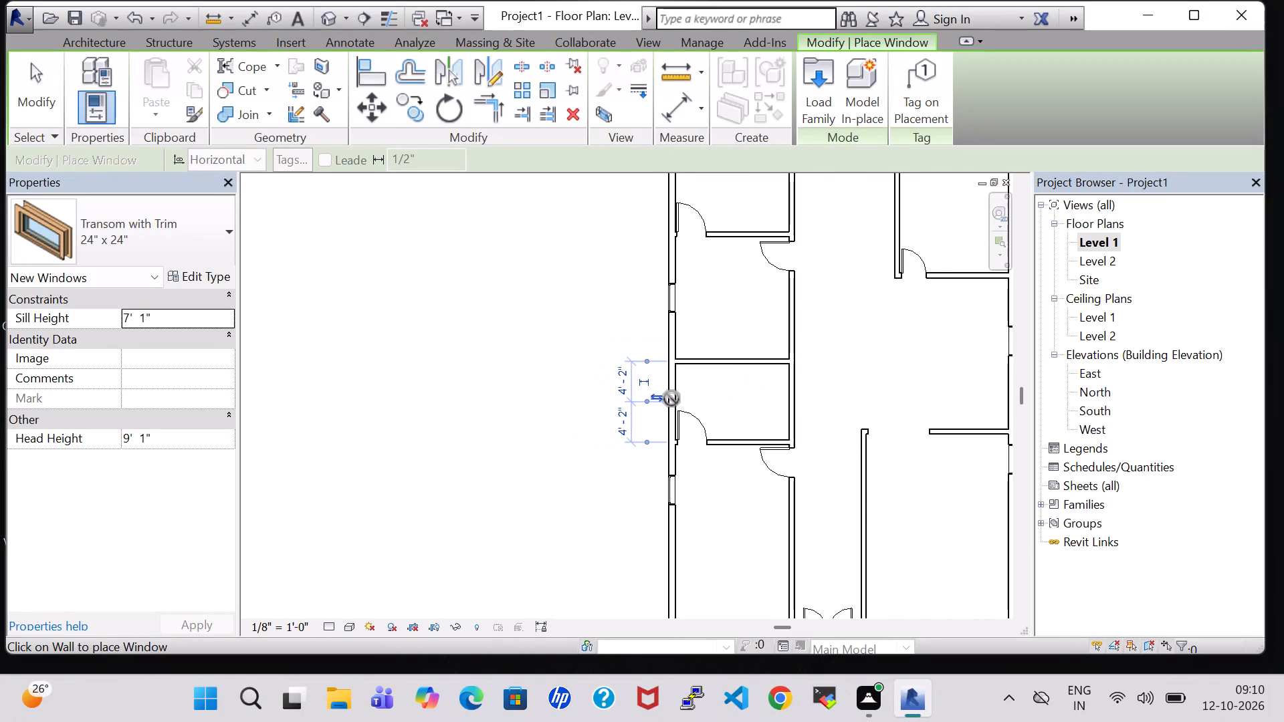
pyautogui.moveTo(957, 270); pyautogui.dragTo(905, 388, button='middle')
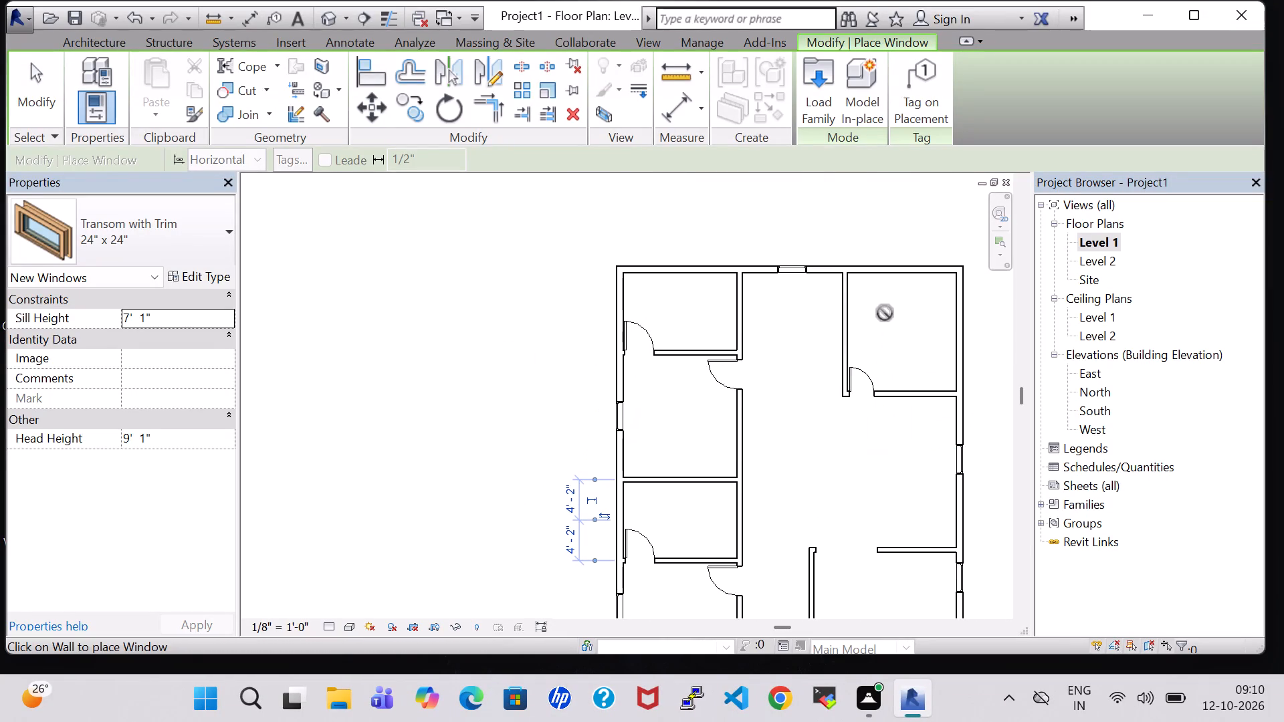
pyautogui.click(902, 267)
pyautogui.scroll(-1, 900, 276)
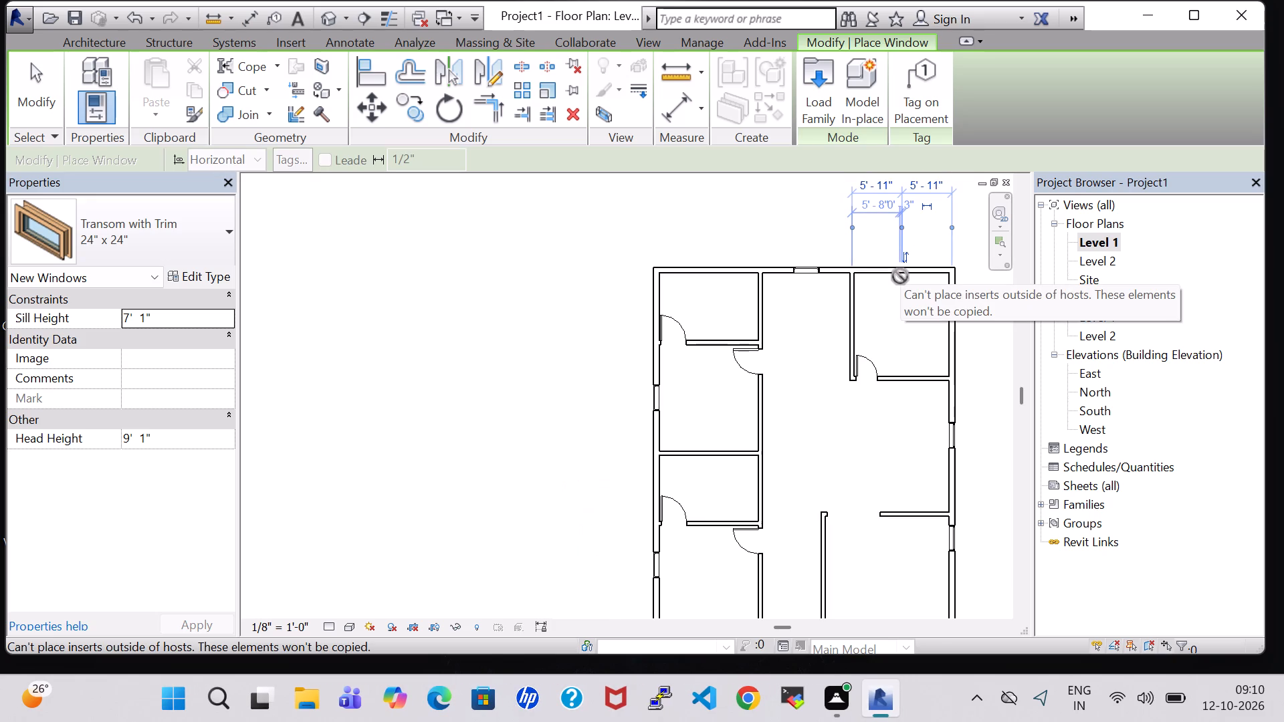
pyautogui.scroll(-5, 900, 276)
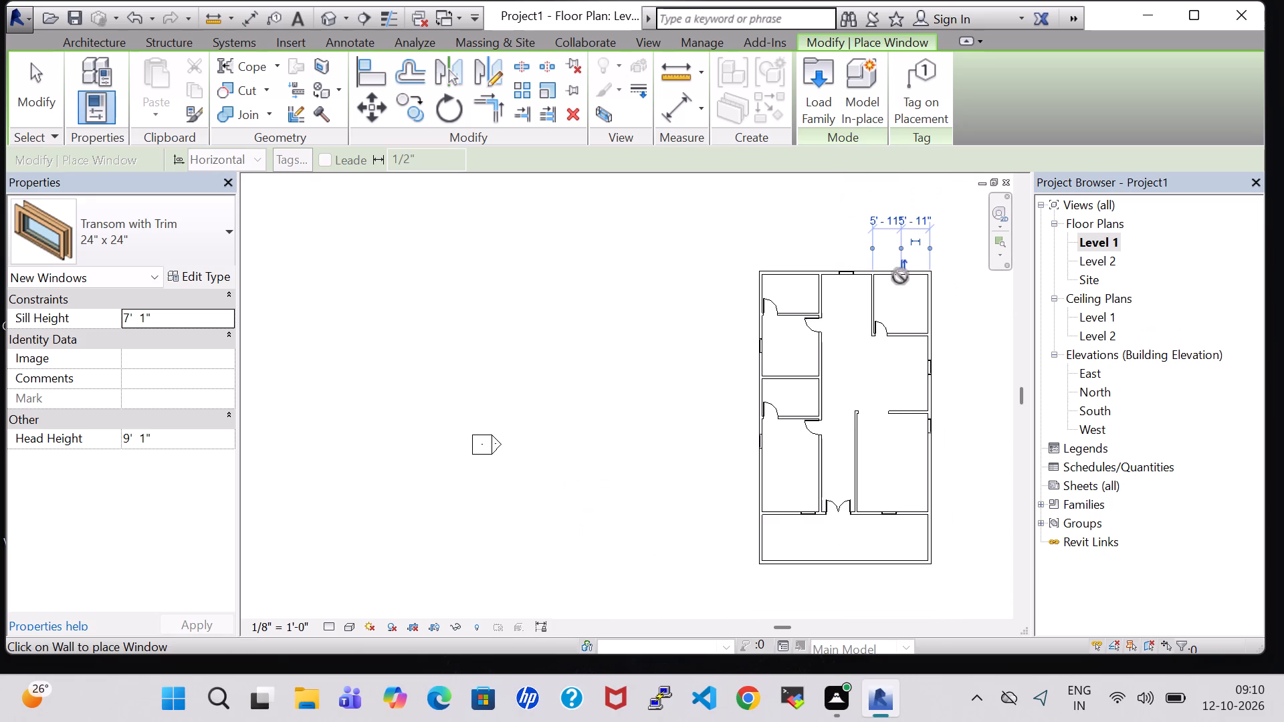
pyautogui.press('Escape')
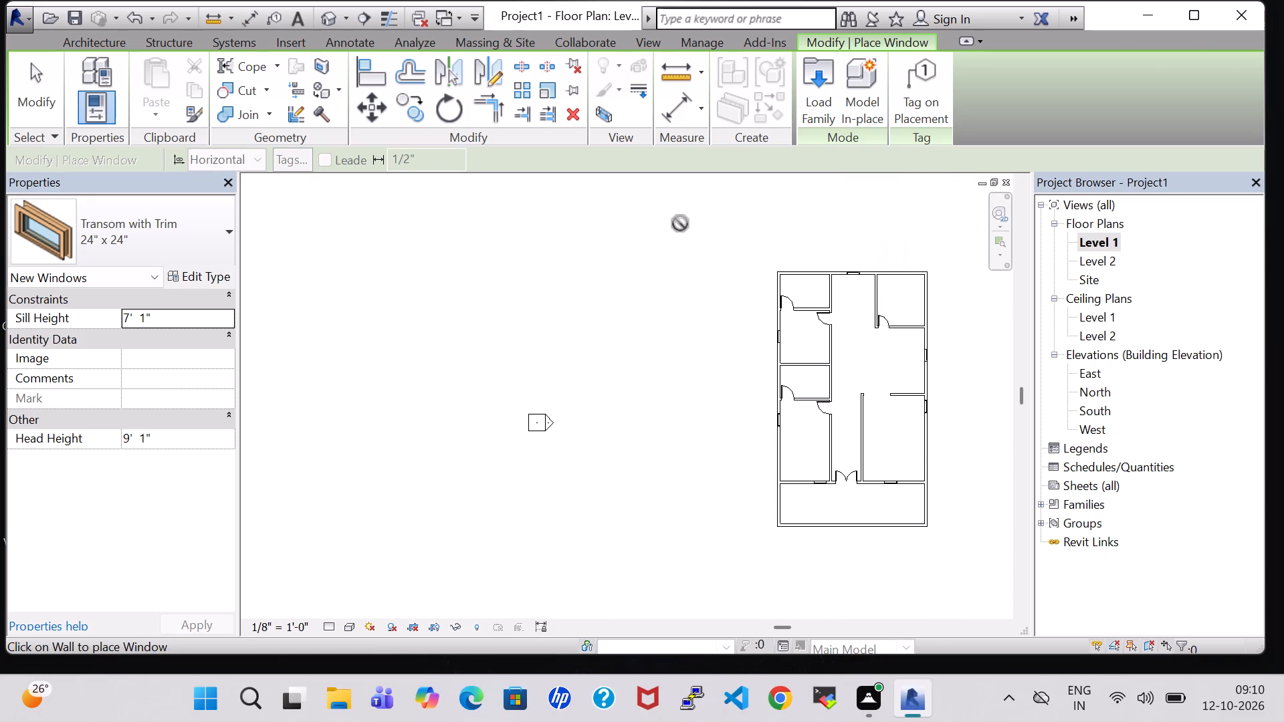
pyautogui.press('Escape')
# Open the default 3D view, display the model with coloured surfaces, and inspect the building's interior from above.
pyautogui.click(326, 15)
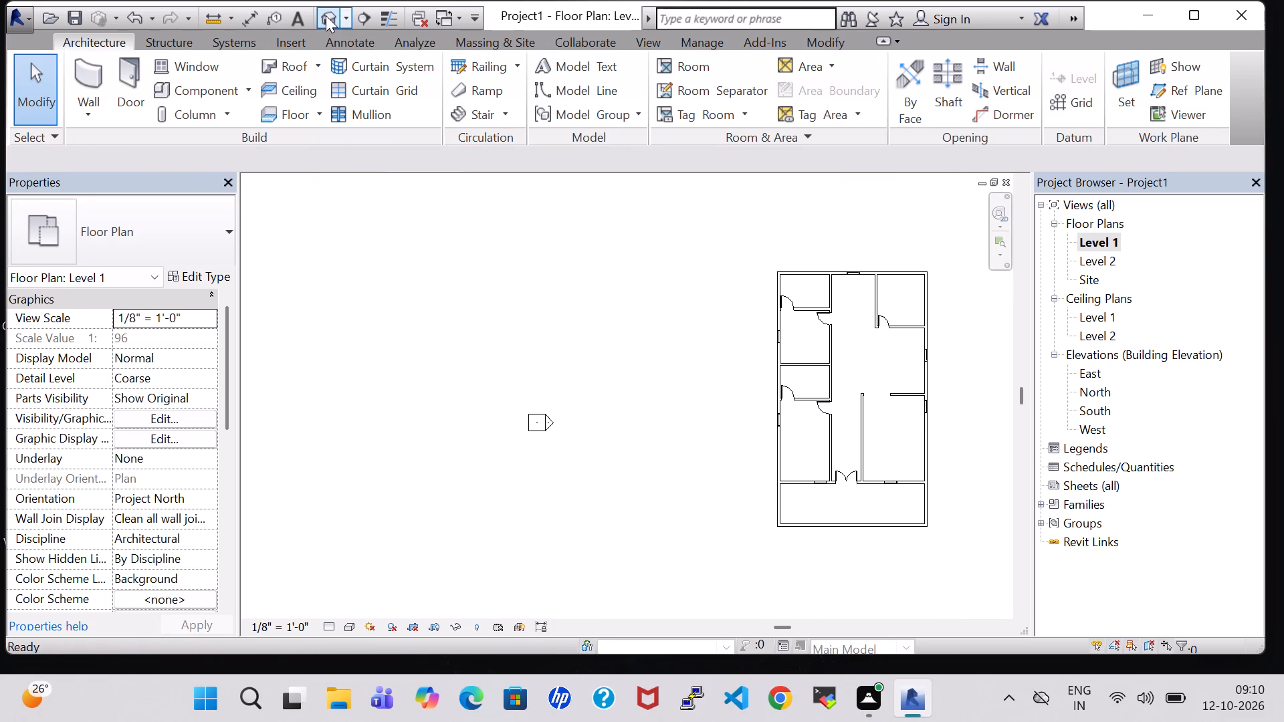
pyautogui.click(344, 629)
pyautogui.click(390, 589)
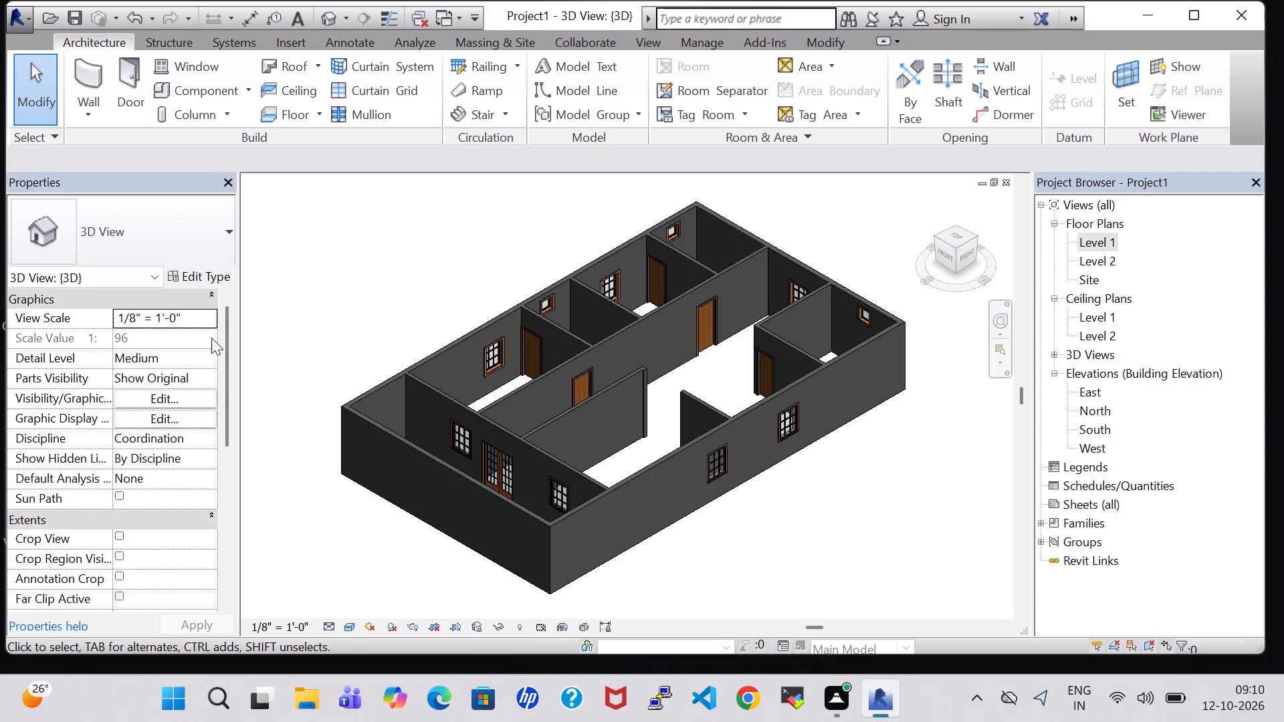
pyautogui.keyDown('shift'); pyautogui.moveTo(330, 297); pyautogui.dragTo(364, 386, button='middle'); pyautogui.keyUp('shift')
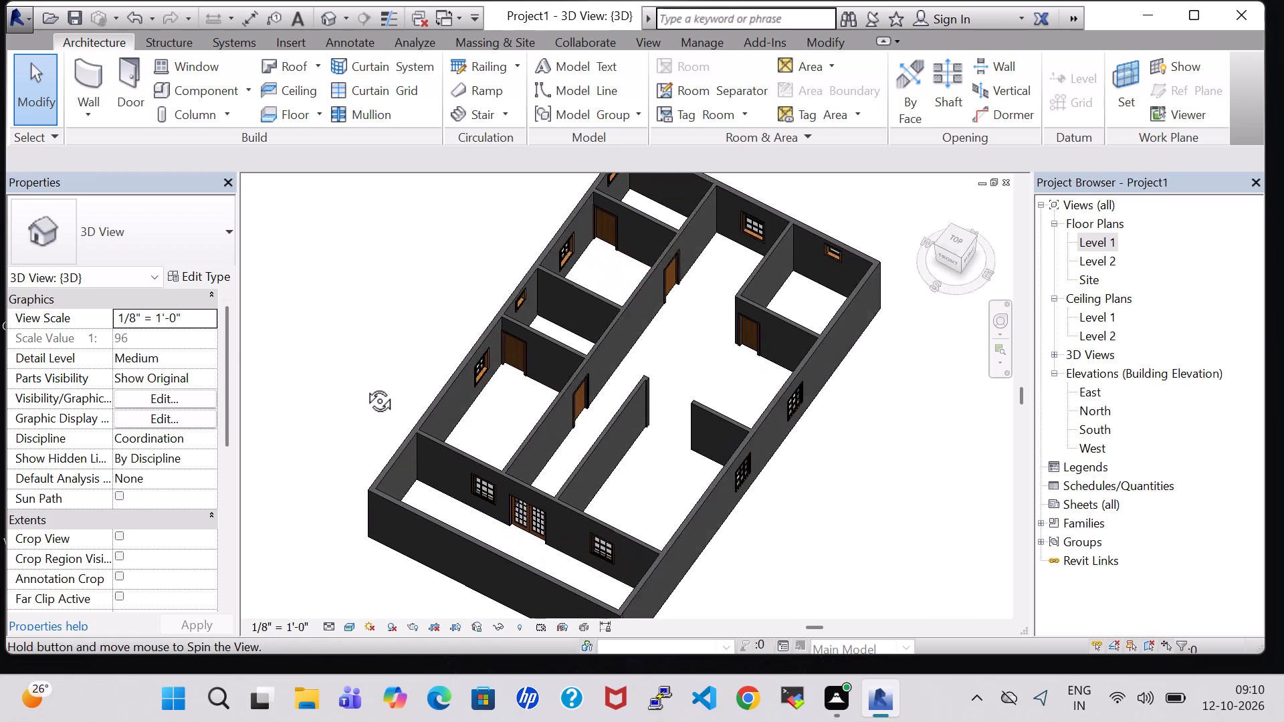
pyautogui.keyDown('shift'); pyautogui.moveTo(364, 386); pyautogui.dragTo(458, 426, button='middle'); pyautogui.keyUp('shift')
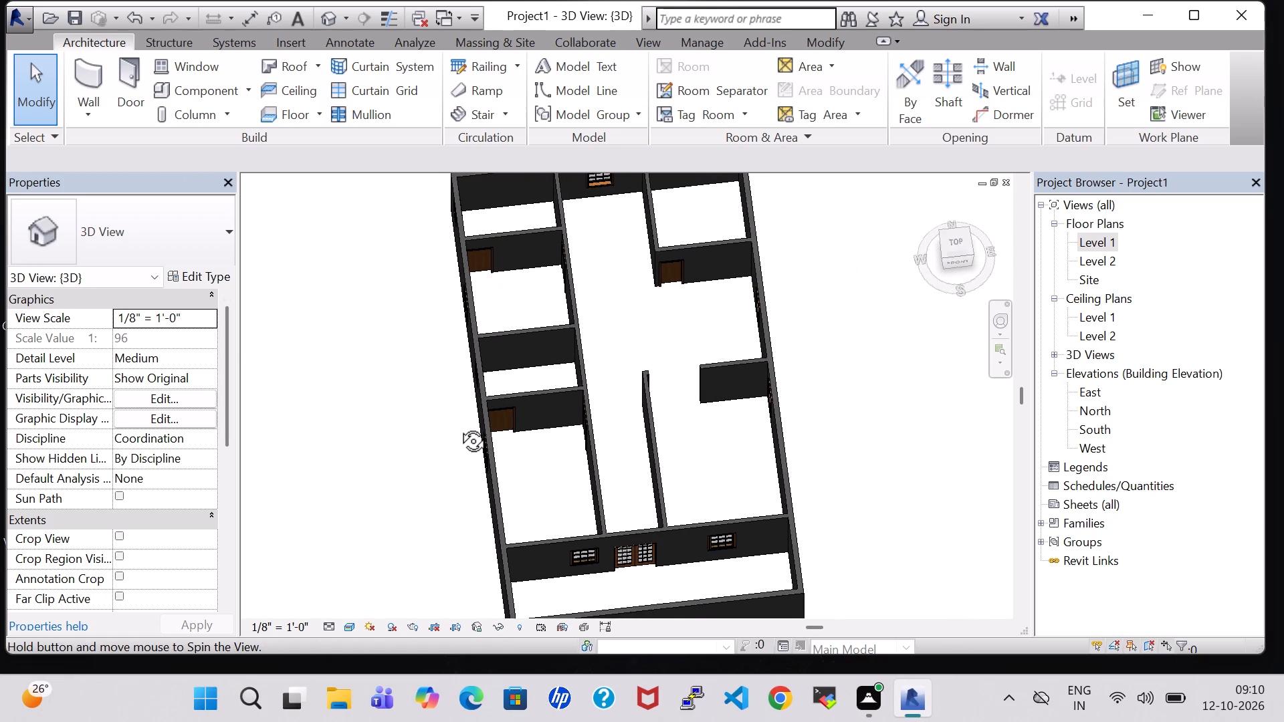
pyautogui.keyDown('shift'); pyautogui.moveTo(458, 426); pyautogui.dragTo(460, 426, button='middle'); pyautogui.keyUp('shift')
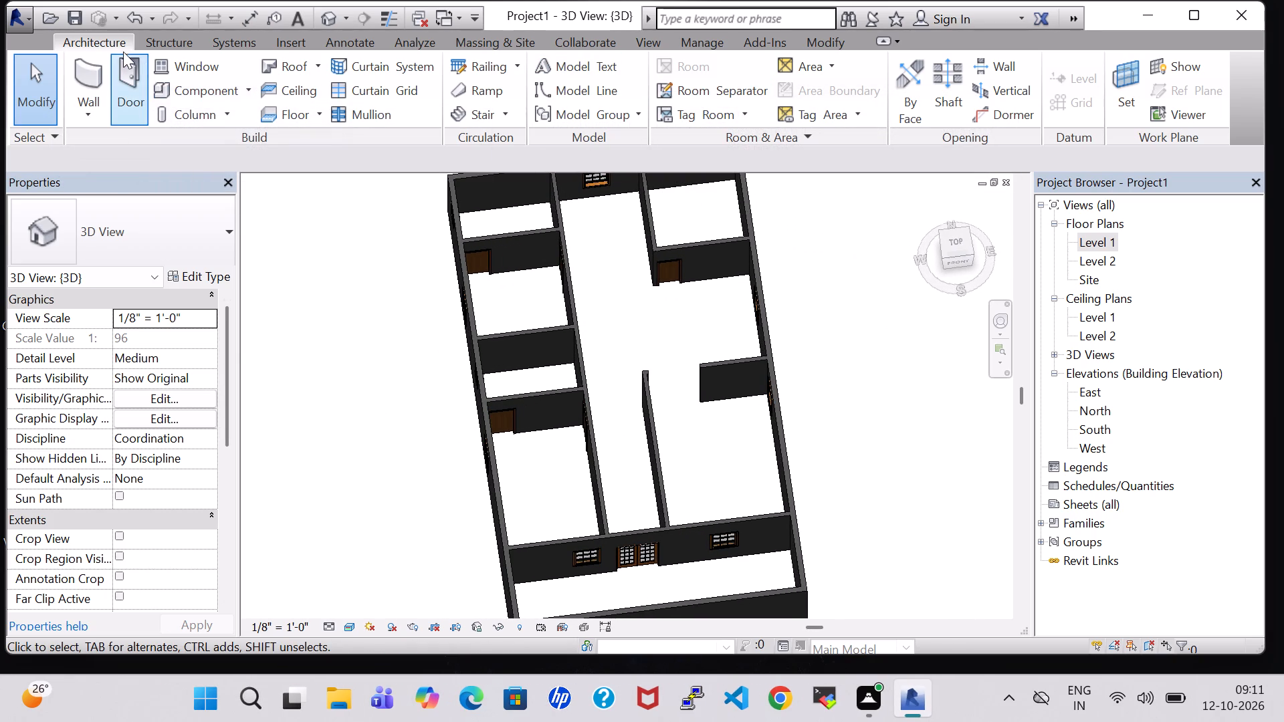
# Open the Level 1 floor plan view.
pyautogui.doubleClick(1101, 241)
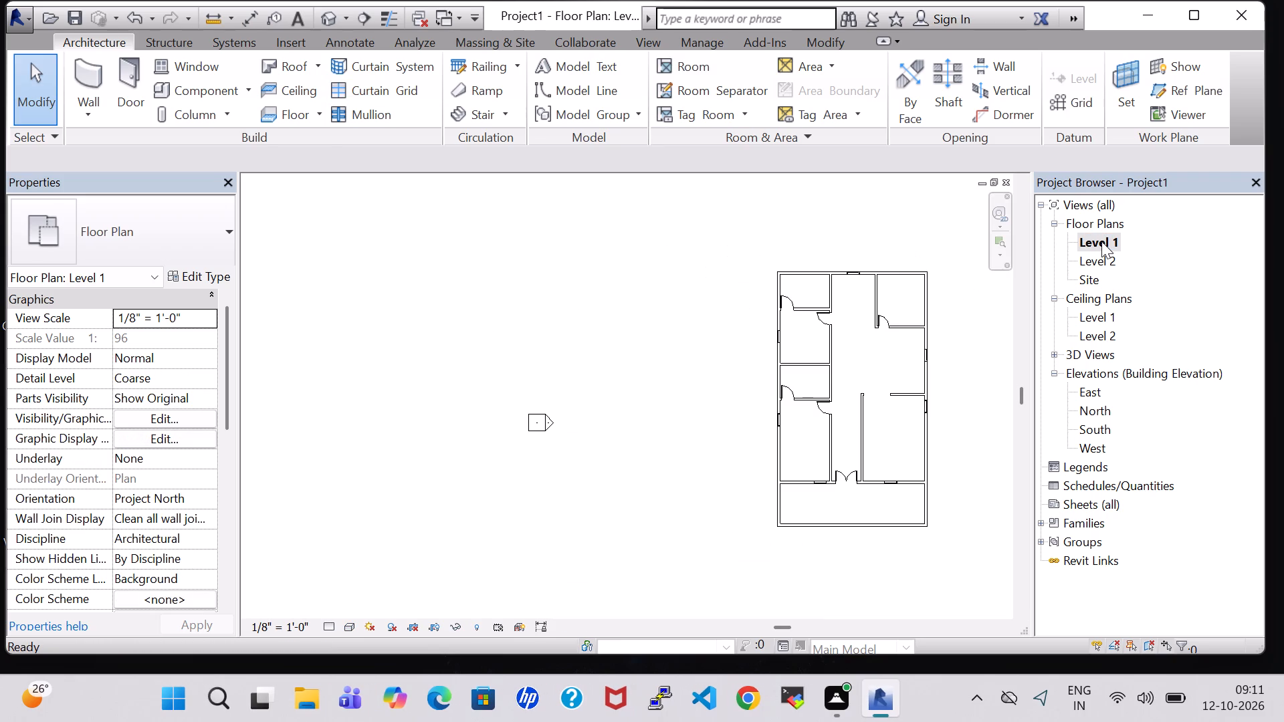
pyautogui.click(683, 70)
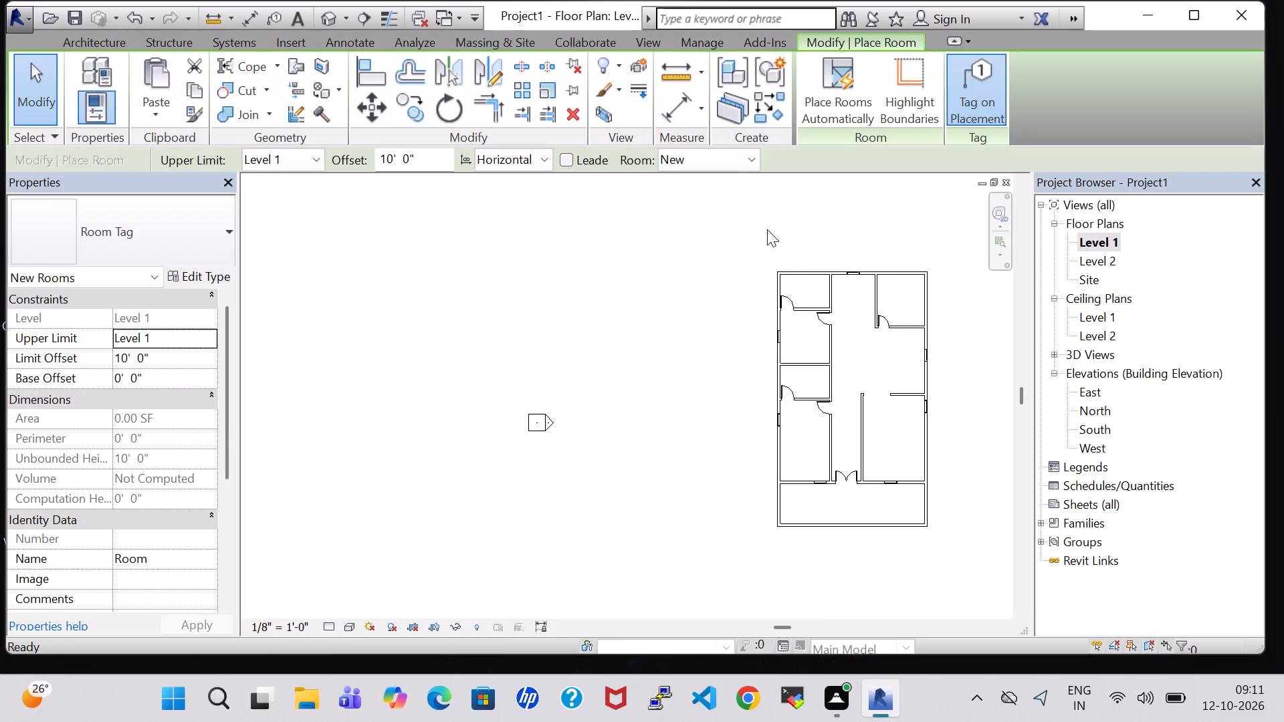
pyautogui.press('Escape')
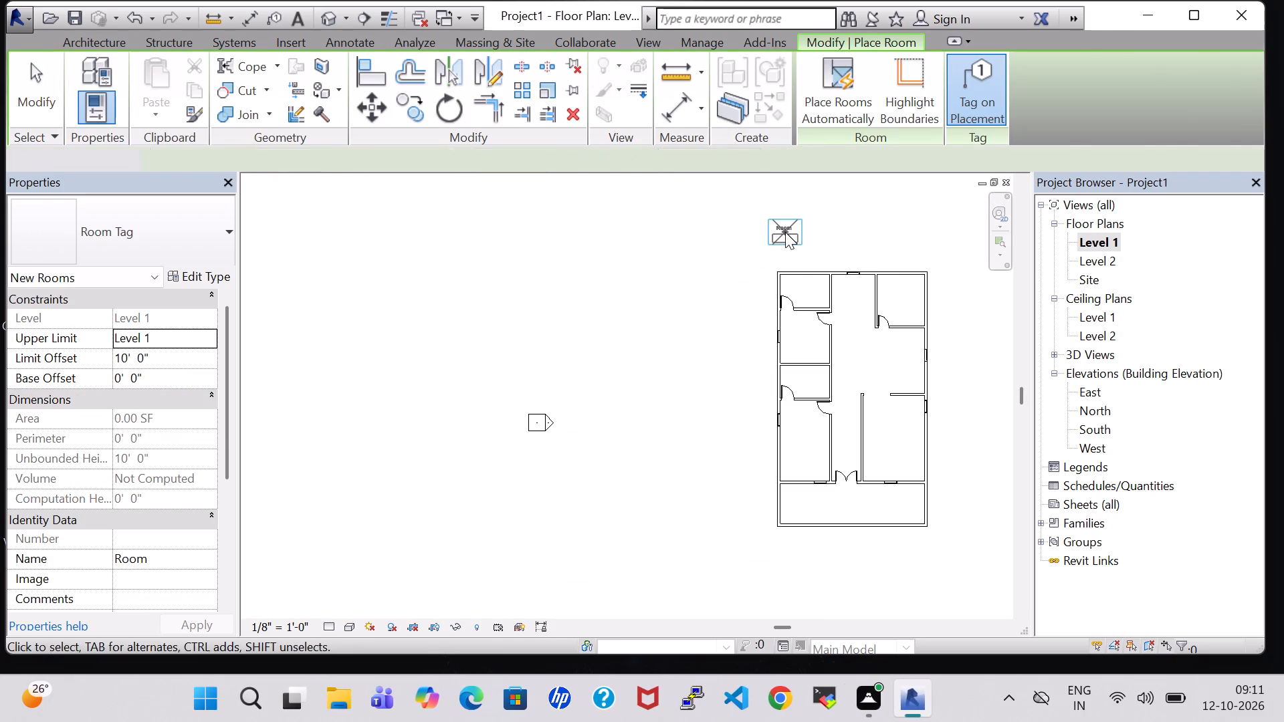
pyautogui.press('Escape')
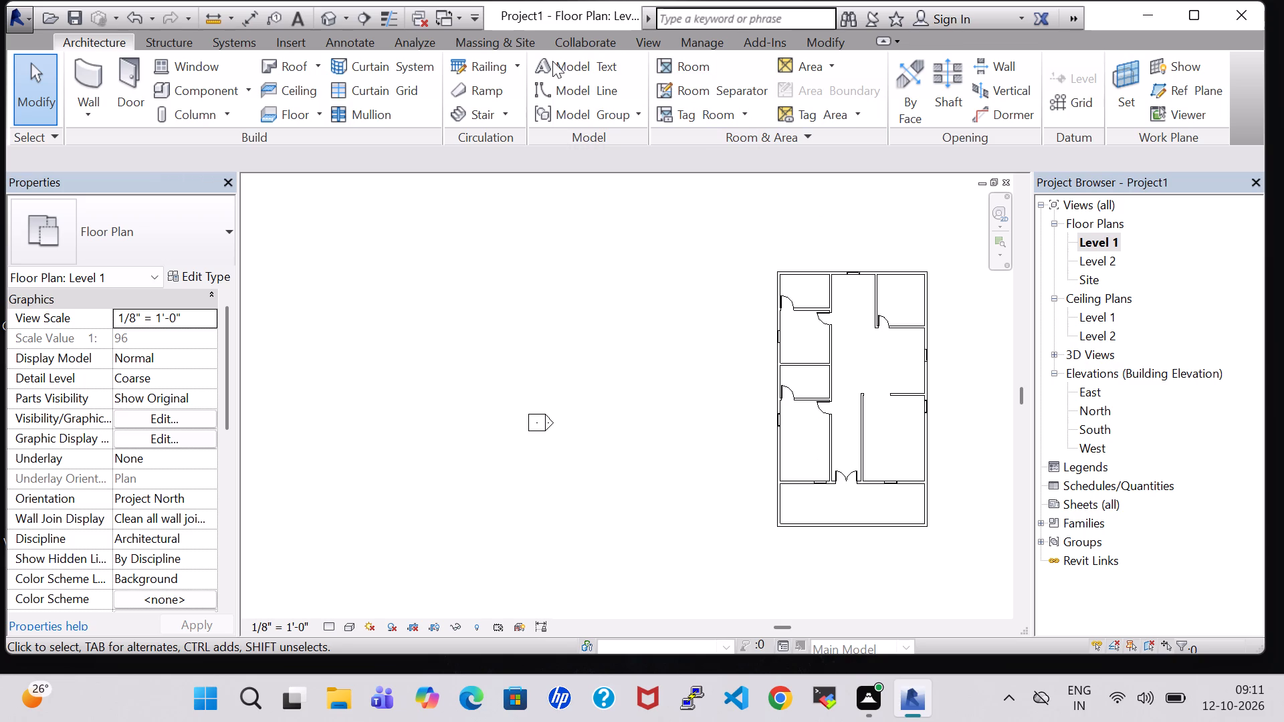
# Split the west exterior wall just south of its junction with the cross wall containing the double door.
pyautogui.click(833, 45)
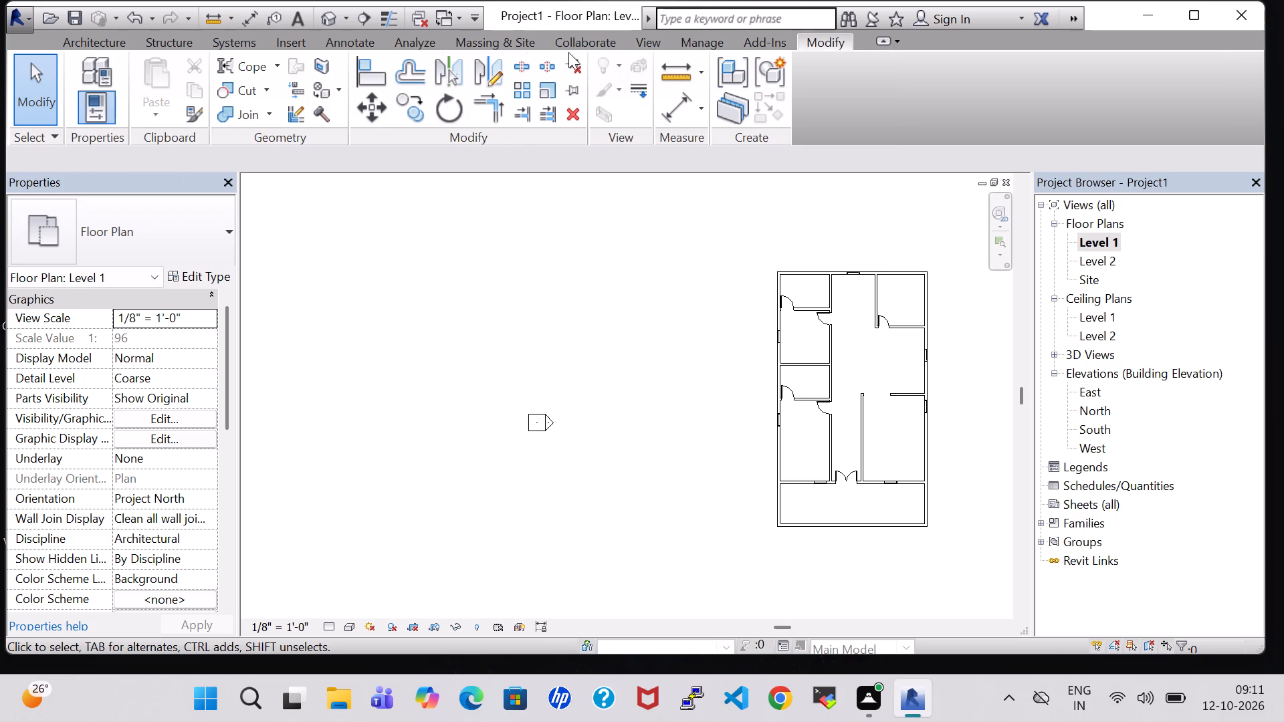
pyautogui.click(530, 63)
pyautogui.scroll(7, 844, 418)
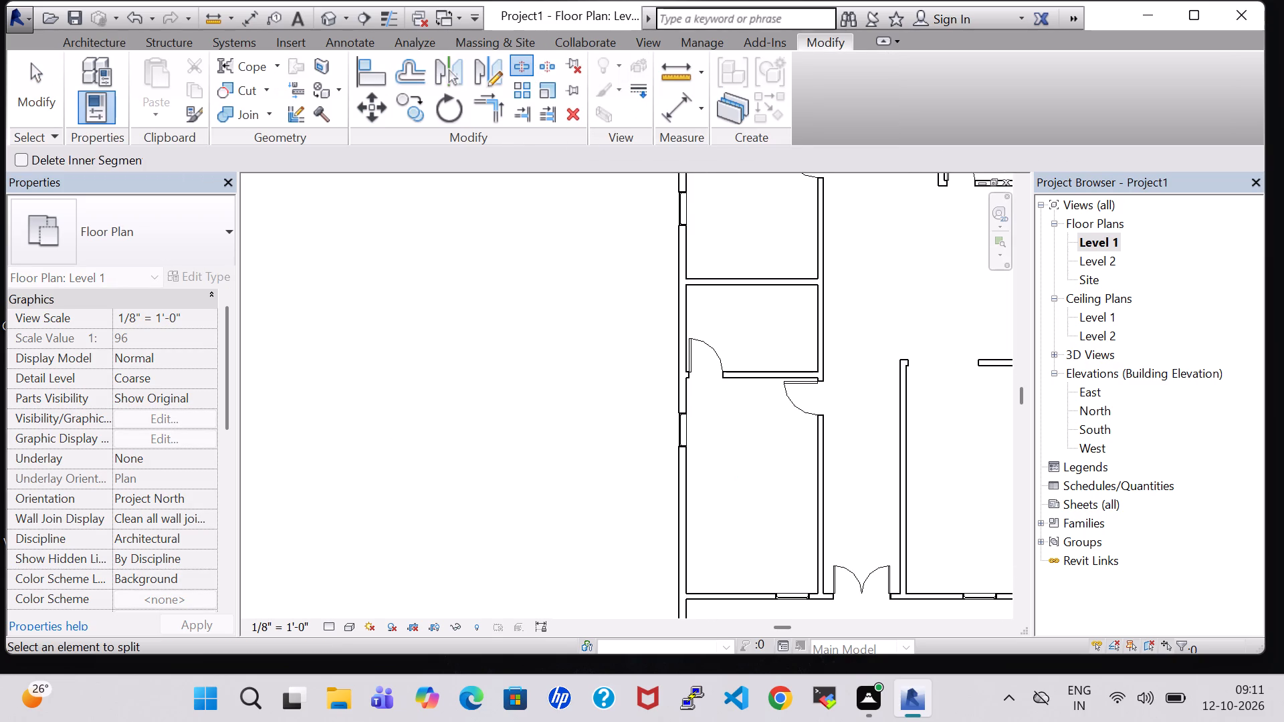
pyautogui.moveTo(748, 519); pyautogui.dragTo(663, 386, button='middle')
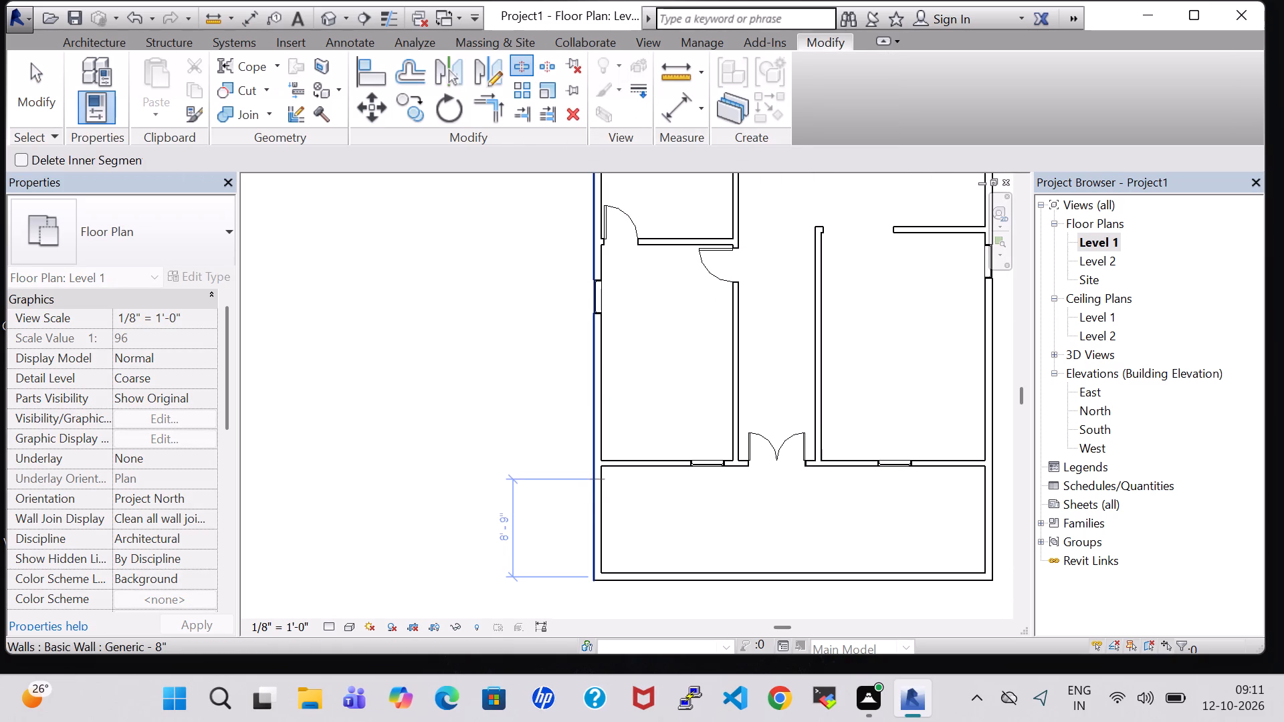
pyautogui.scroll(9, 596, 473)
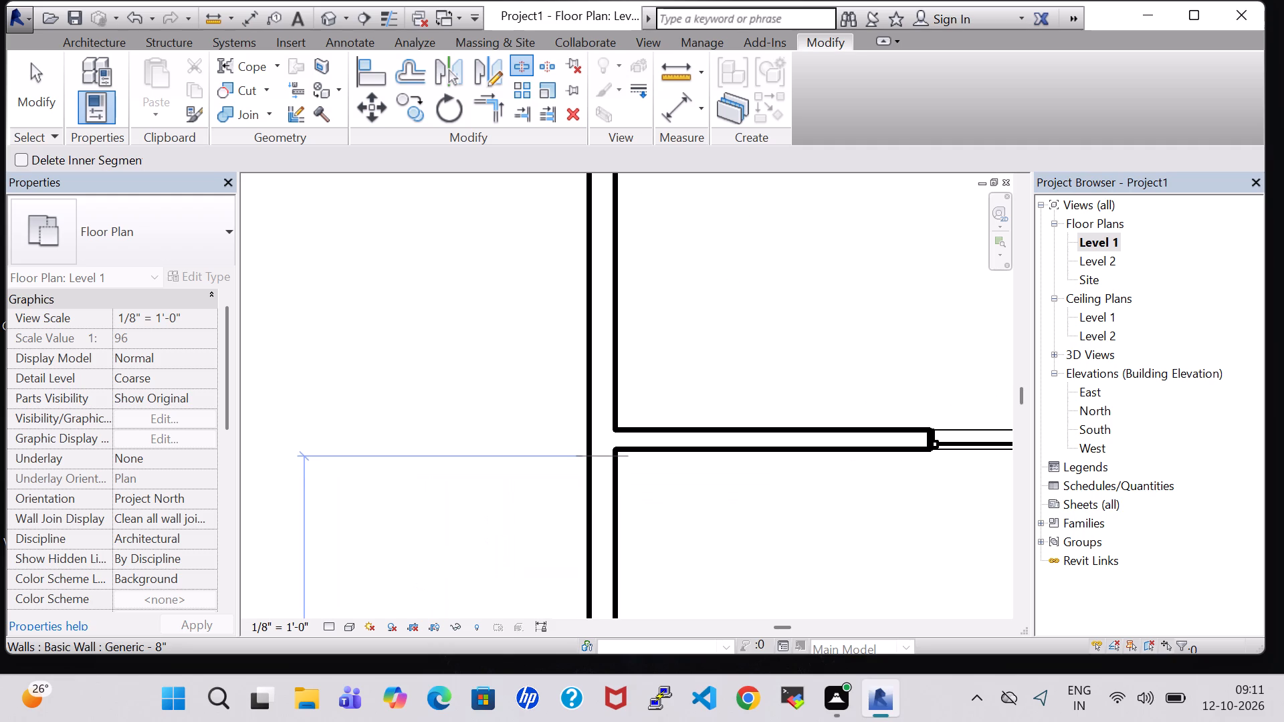
pyautogui.click(595, 457)
# Split the east exterior wall just south of the same cross wall, and finish splitting.
pyautogui.scroll(-4, 754, 535)
pyautogui.moveTo(754, 535); pyautogui.dragTo(547, 515, button='middle')
pyautogui.middleClick(650, 521)
pyautogui.scroll(-6, 650, 521)
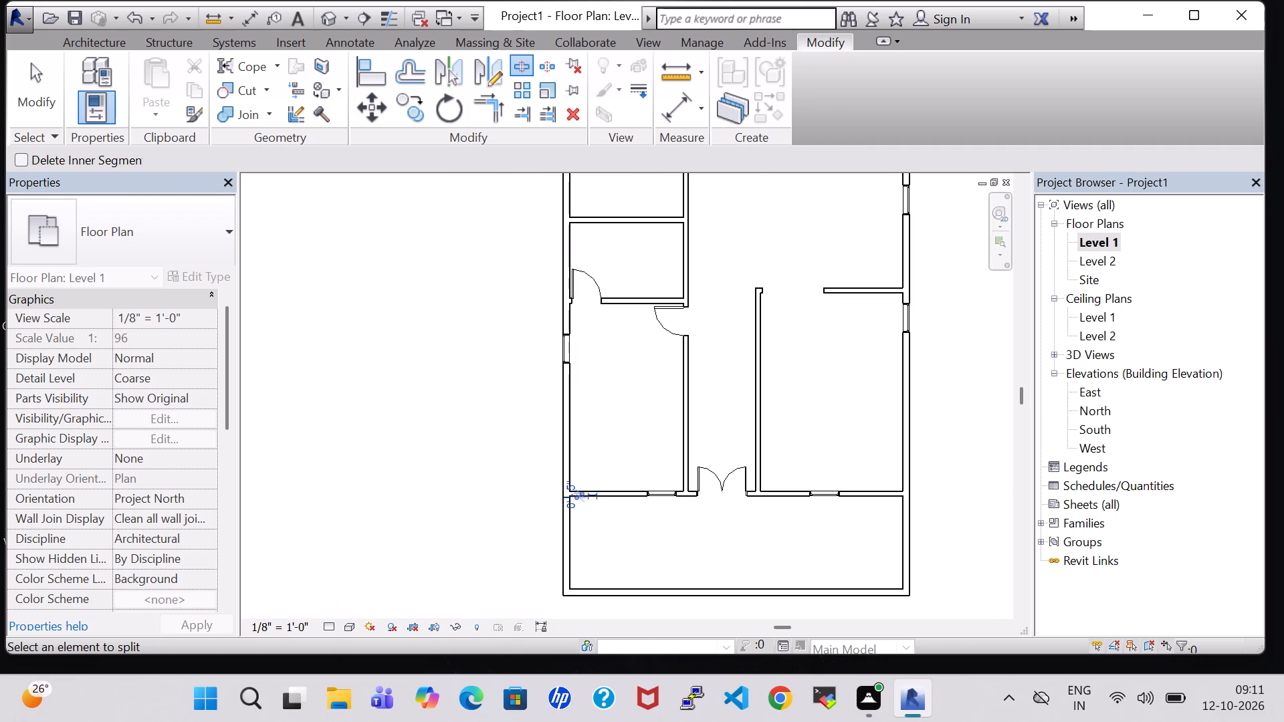
pyautogui.moveTo(740, 527); pyautogui.dragTo(716, 527, button='middle')
pyautogui.scroll(7, 895, 524)
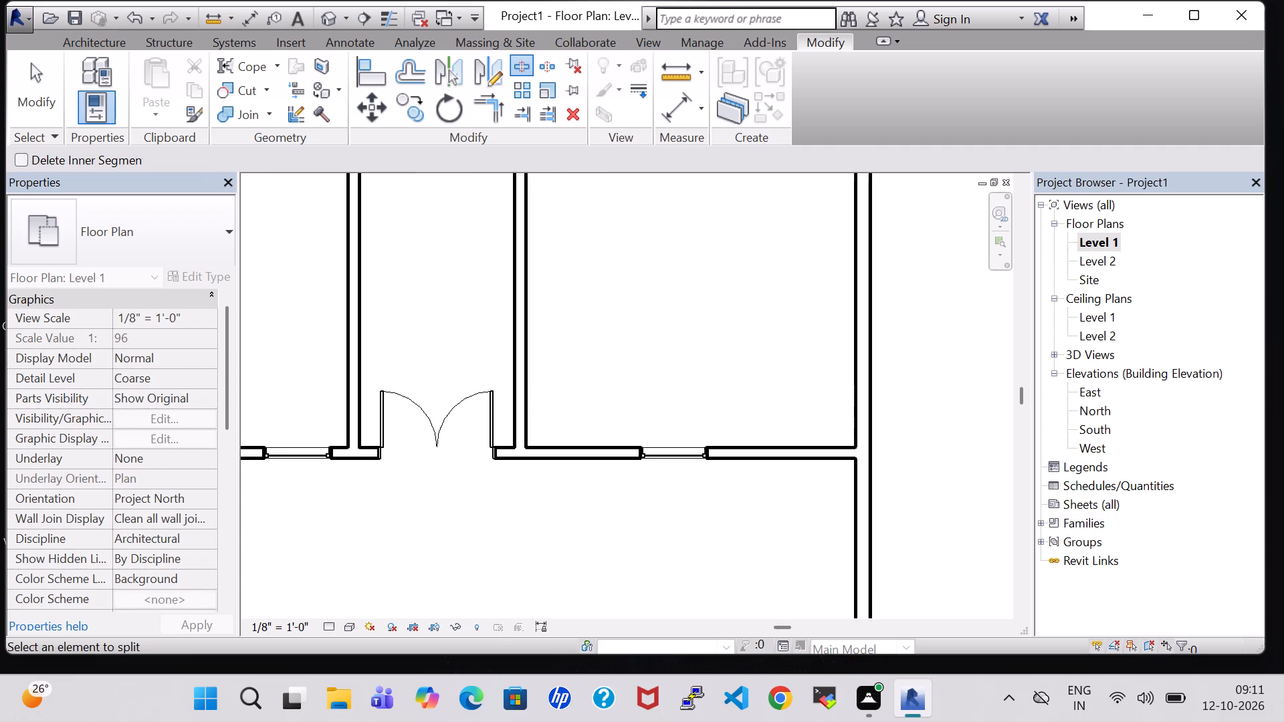
pyautogui.scroll(7, 852, 457)
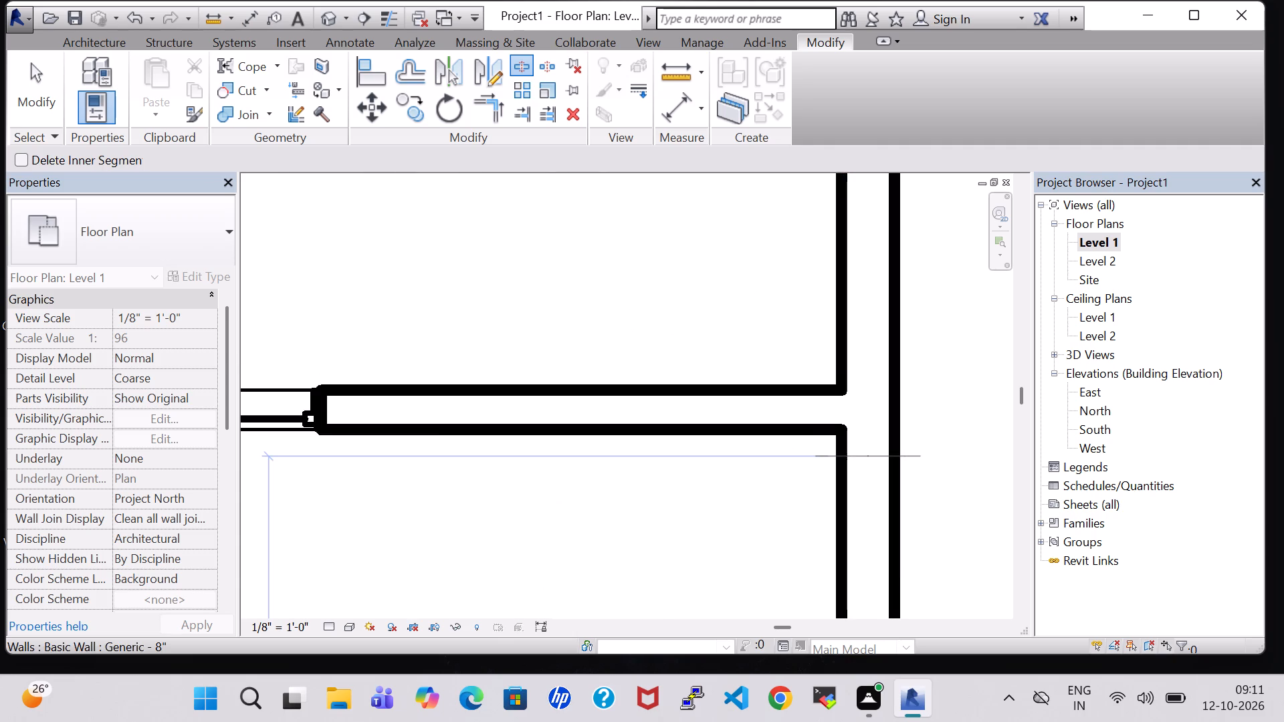
pyautogui.scroll(1, 853, 458)
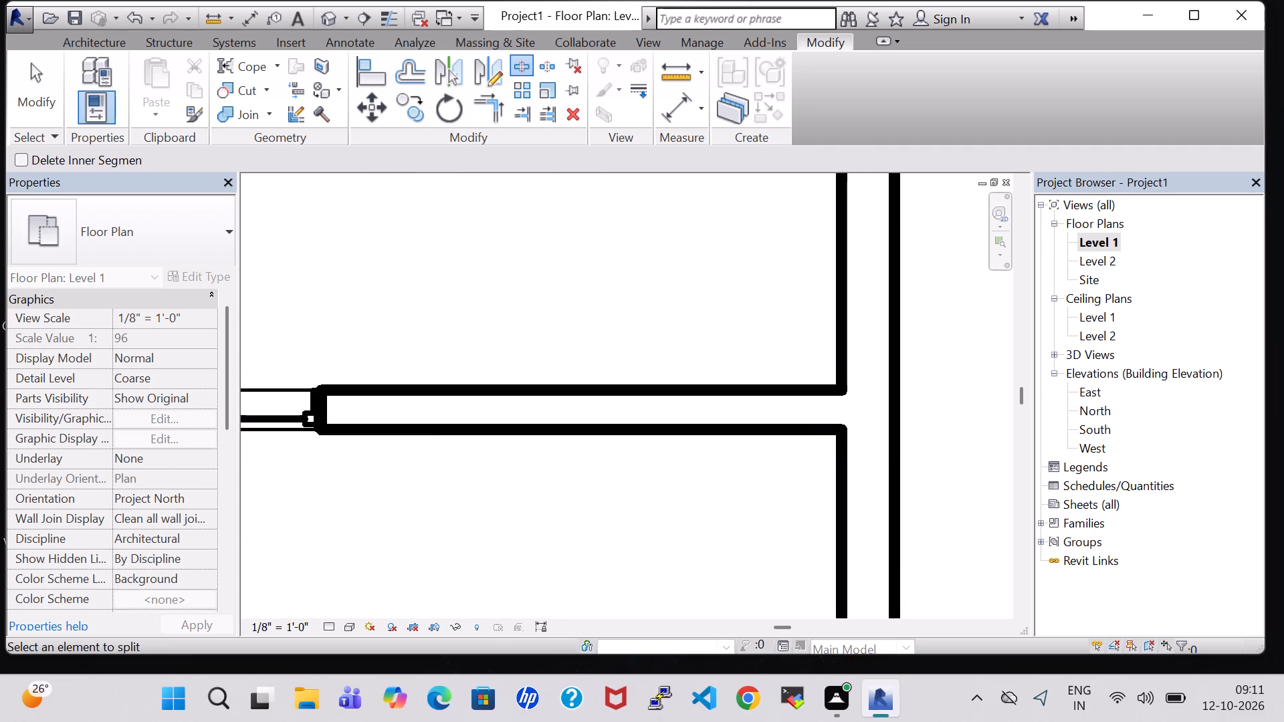
pyautogui.scroll(6, 896, 465)
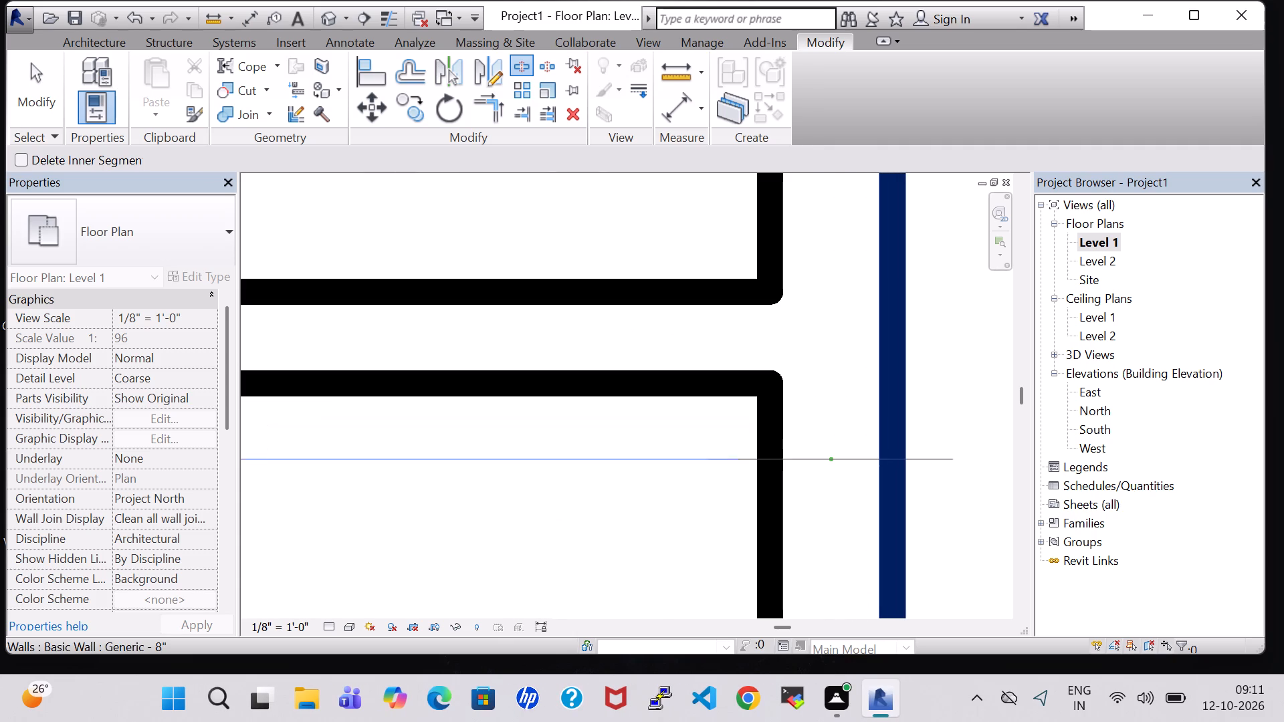
pyautogui.click(895, 412)
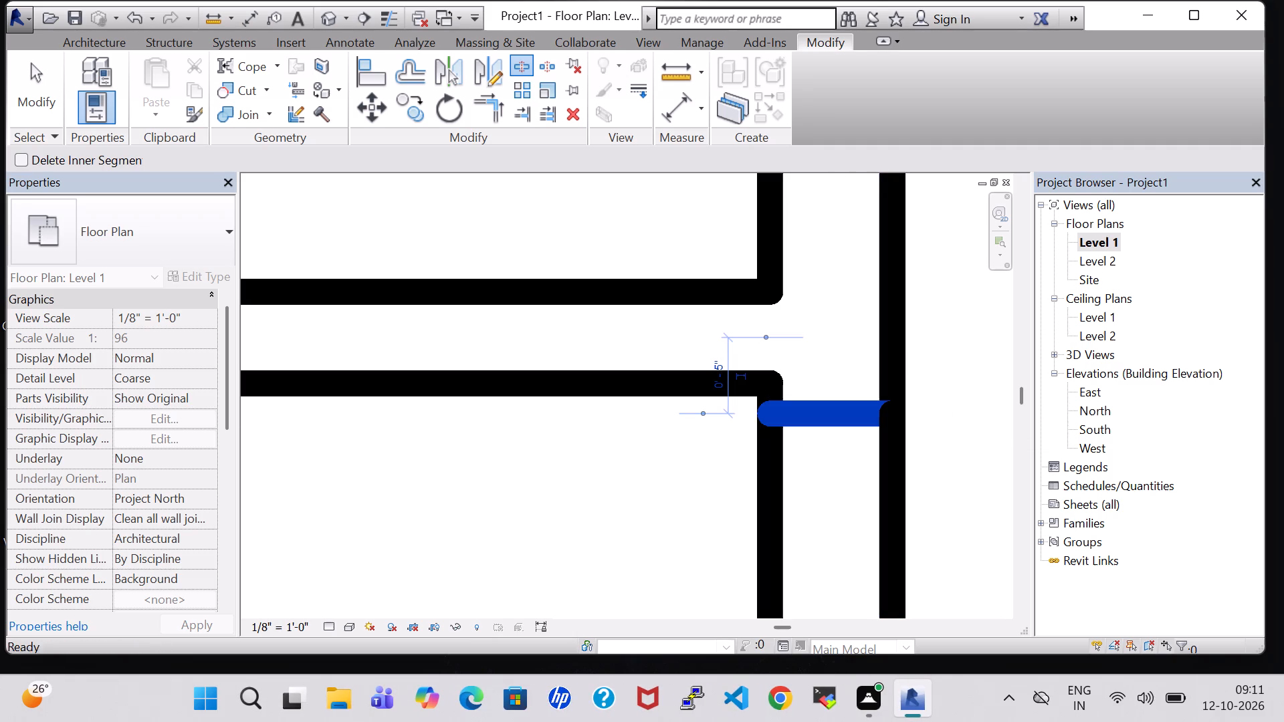
pyautogui.press('Escape')
pyautogui.press('Escape')
# Delete the east wall segment south of the split, and nudge the remaining wall north until its end is flush with the cross wall.
pyautogui.scroll(-9, 895, 412)
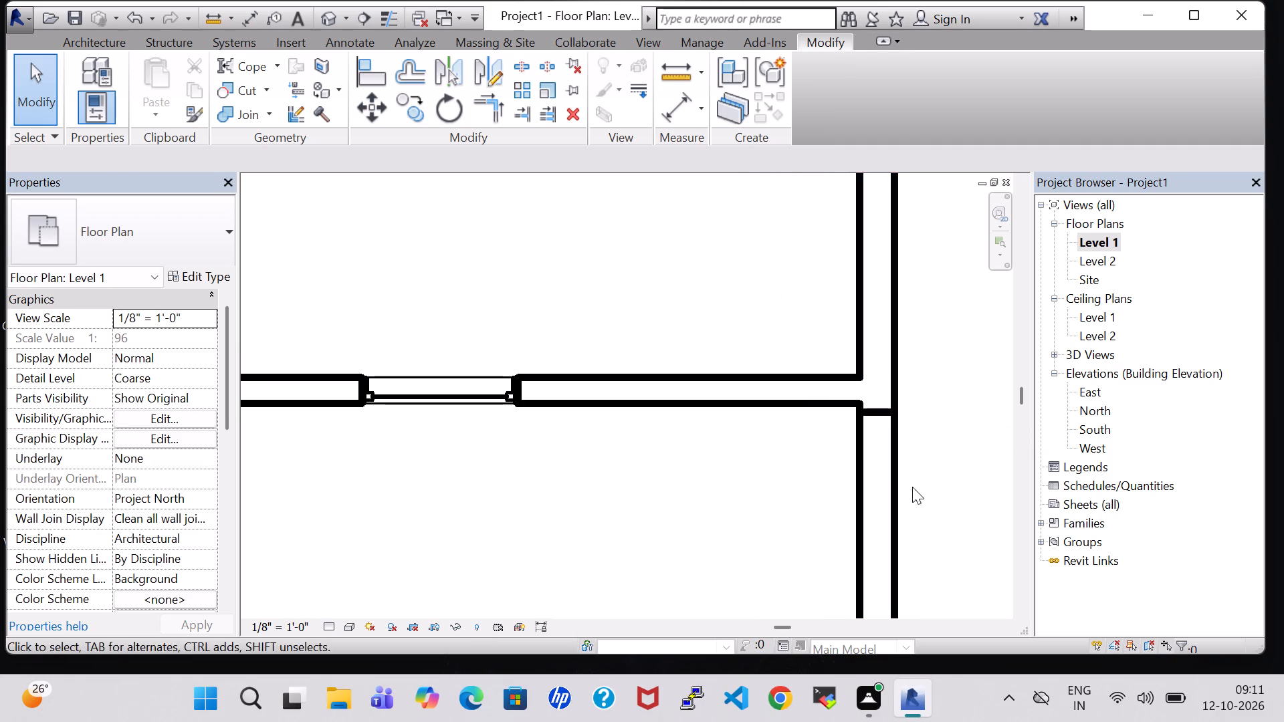
pyautogui.click(901, 493)
pyautogui.press('Delete')
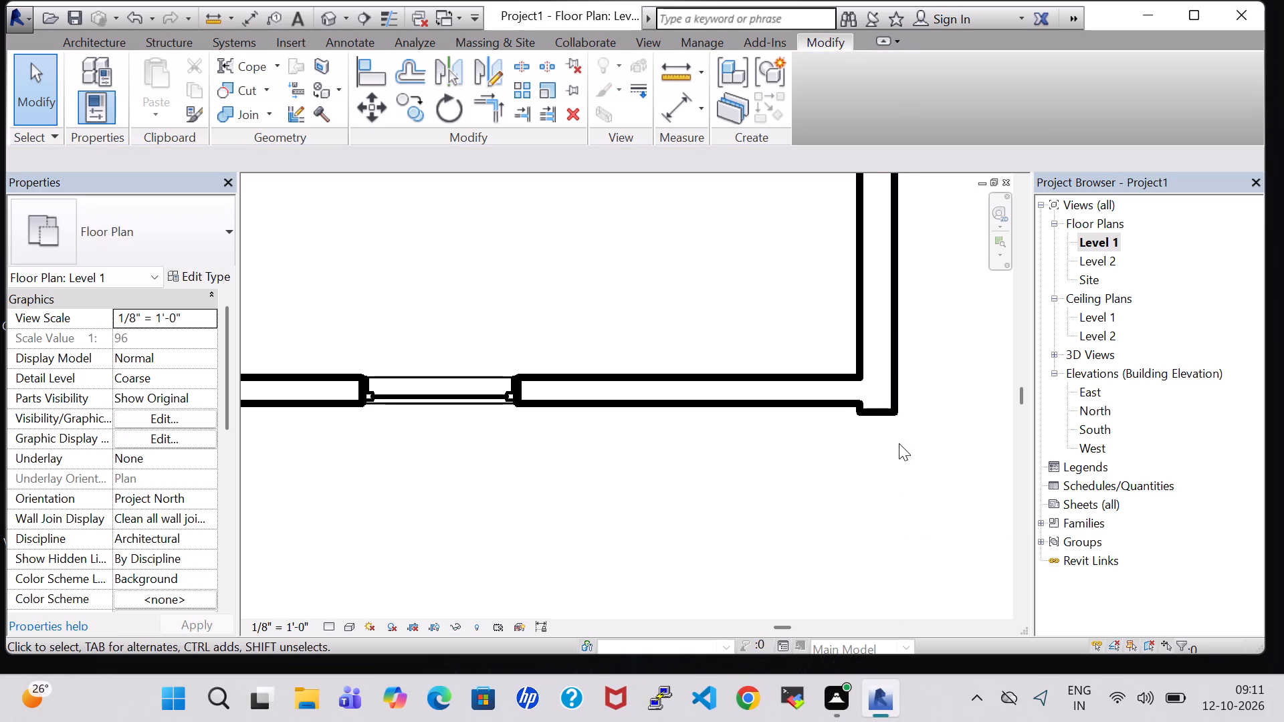
pyautogui.click(883, 419)
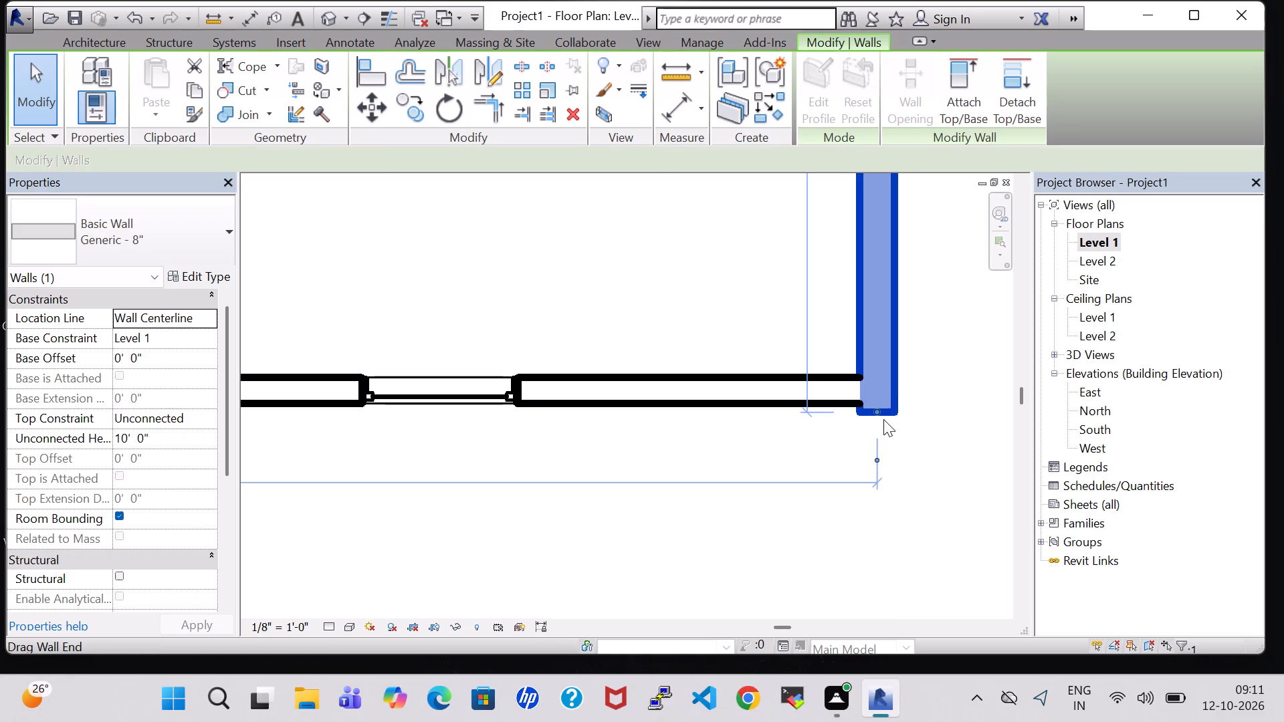
pyautogui.press('Up')
pyautogui.press('Up')
pyautogui.click(883, 419)
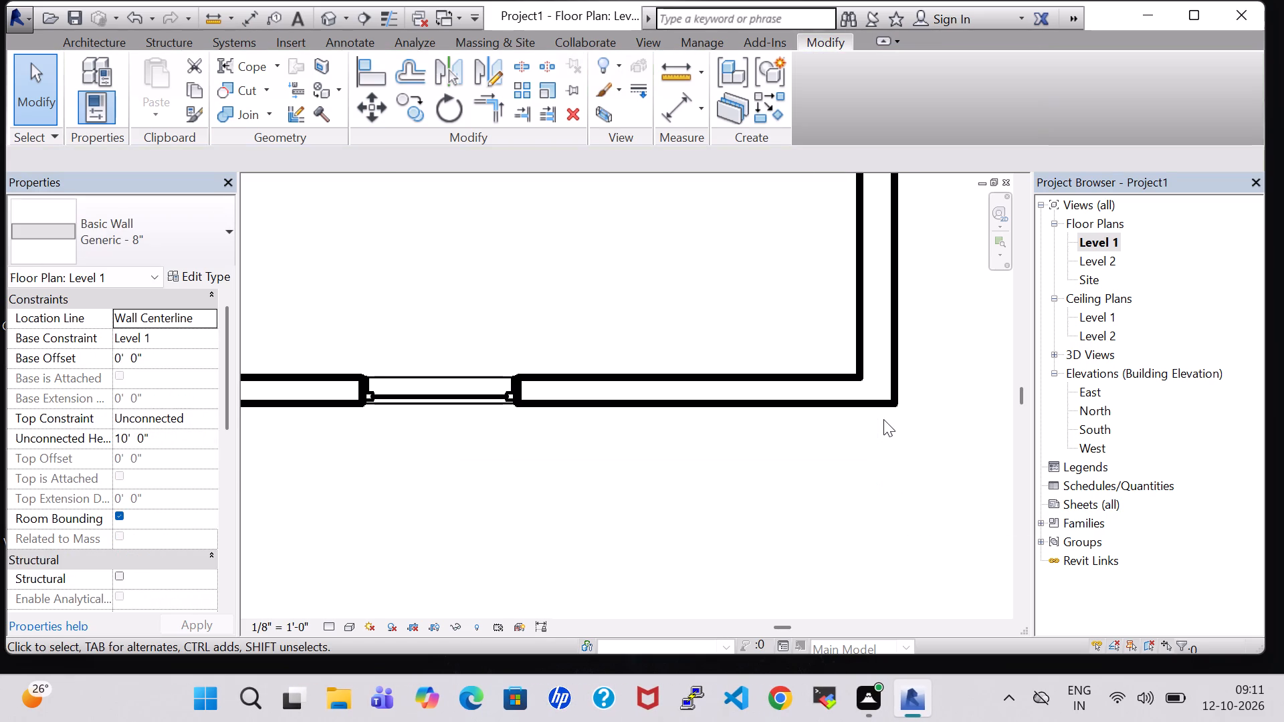
# Delete the west wall segment south of the split, and nudge the remaining wall north until its end is flush with the cross wall.
pyautogui.scroll(-6, 883, 424)
pyautogui.moveTo(370, 470); pyautogui.dragTo(384, 475, button='middle')
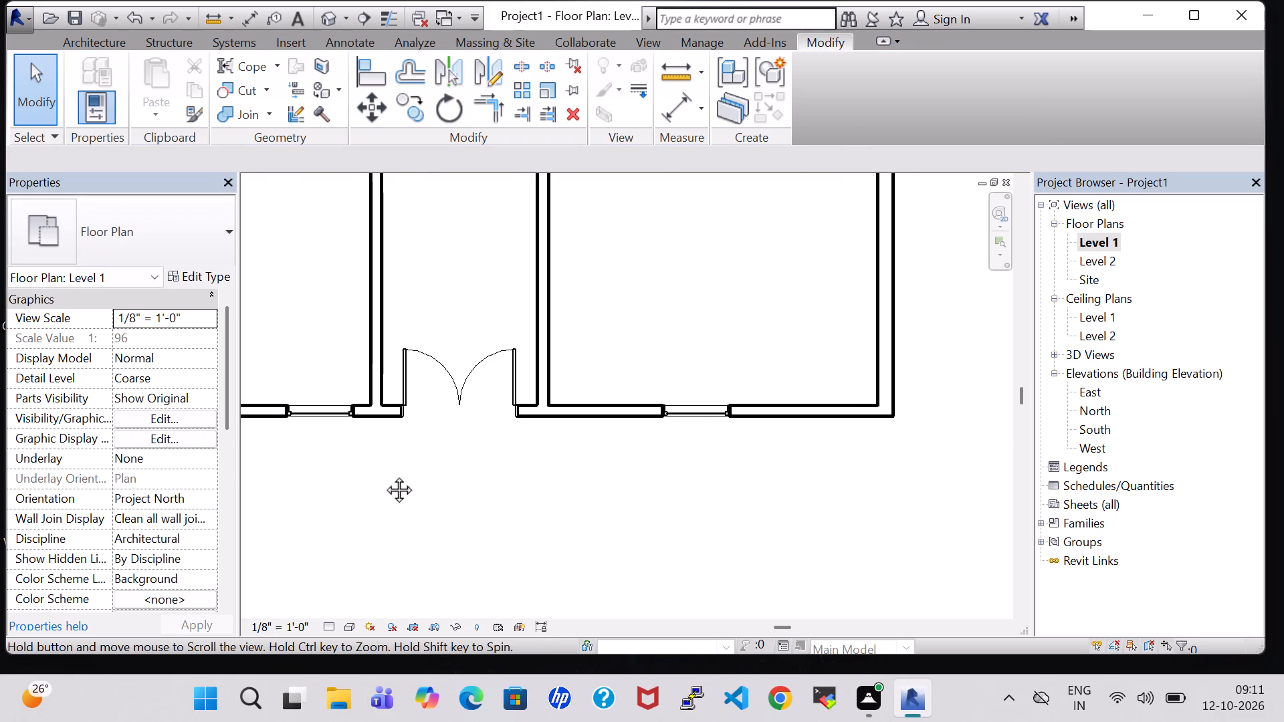
pyautogui.moveTo(384, 475); pyautogui.dragTo(818, 517, button='middle')
pyautogui.click(544, 499)
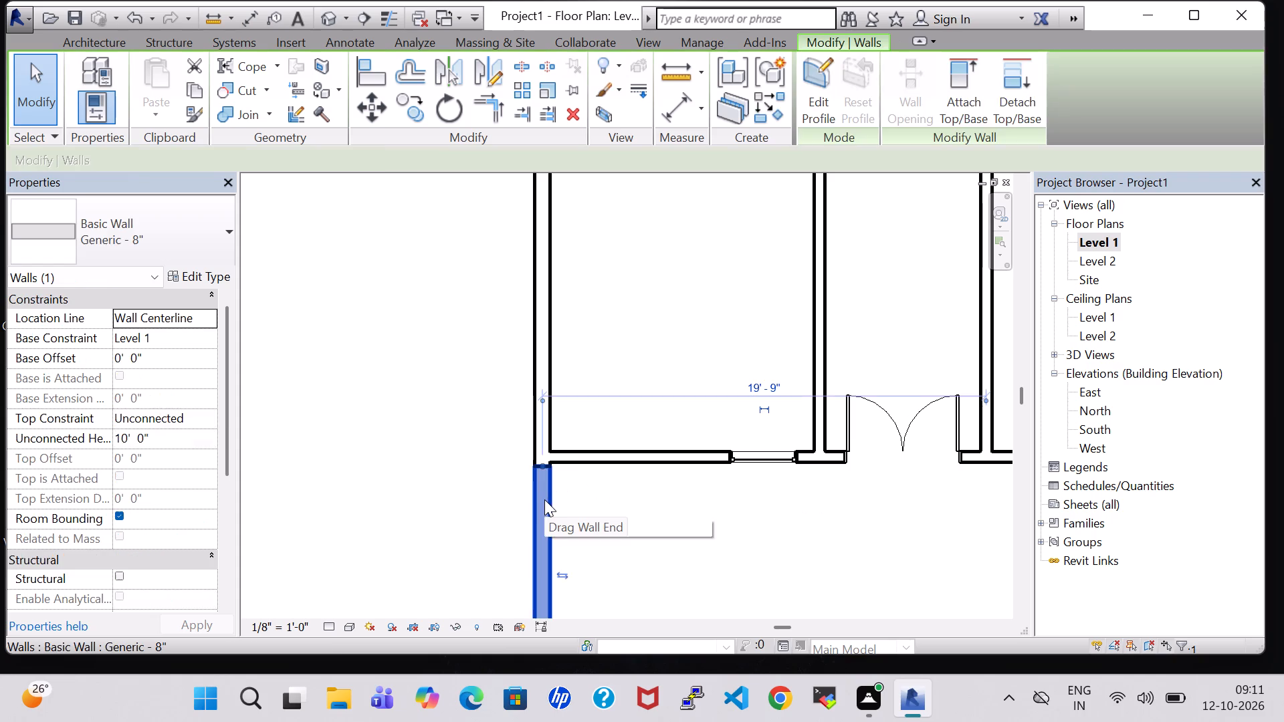
pyautogui.press('Delete')
pyautogui.scroll(-6, 544, 499)
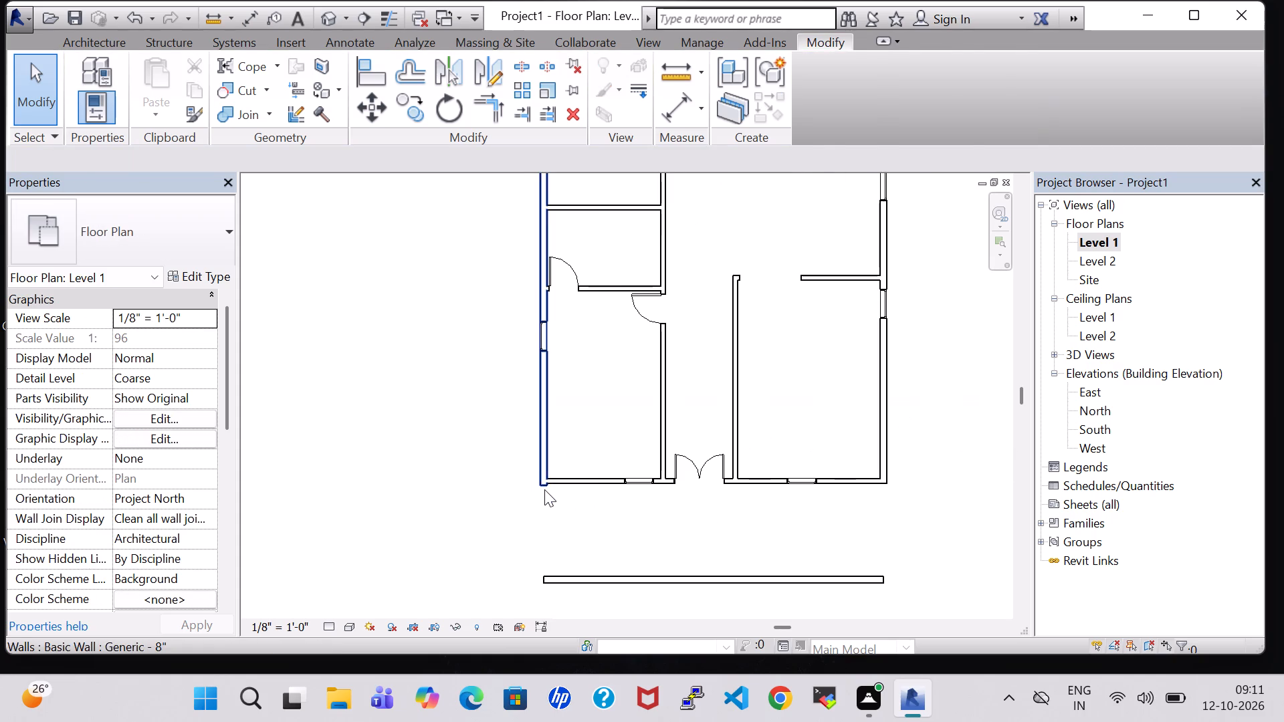
pyautogui.click(544, 489)
pyautogui.press('Up')
pyautogui.scroll(6, 544, 489)
pyautogui.click(668, 531)
# Delete the detached 35' southernmost wall.
pyautogui.scroll(-5, 668, 531)
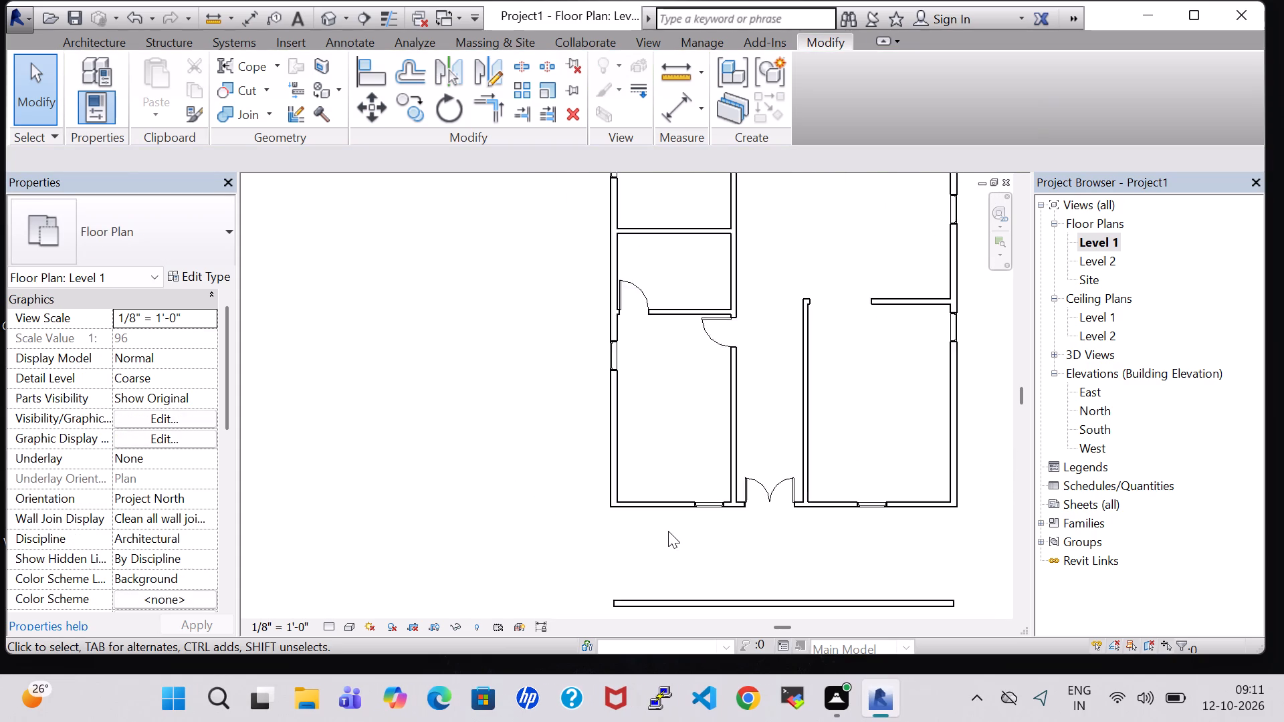
pyautogui.scroll(-3, 668, 531)
pyautogui.click(743, 593)
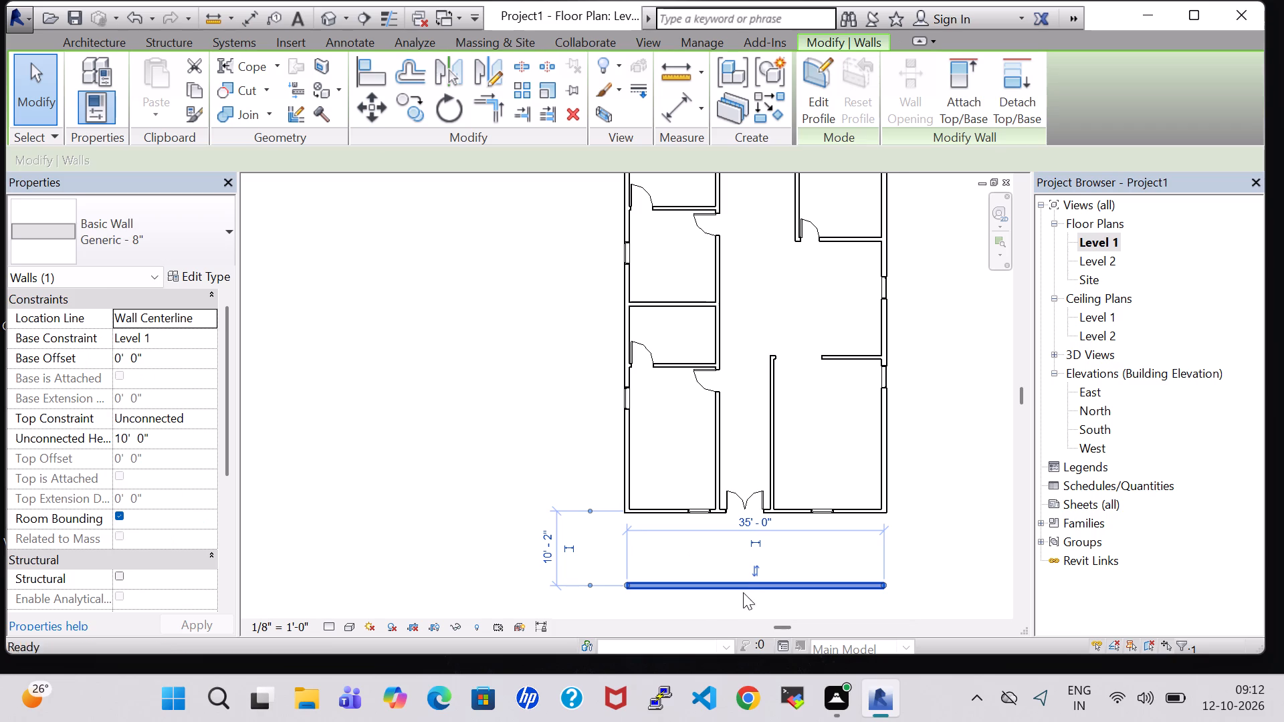
pyautogui.press('Delete')
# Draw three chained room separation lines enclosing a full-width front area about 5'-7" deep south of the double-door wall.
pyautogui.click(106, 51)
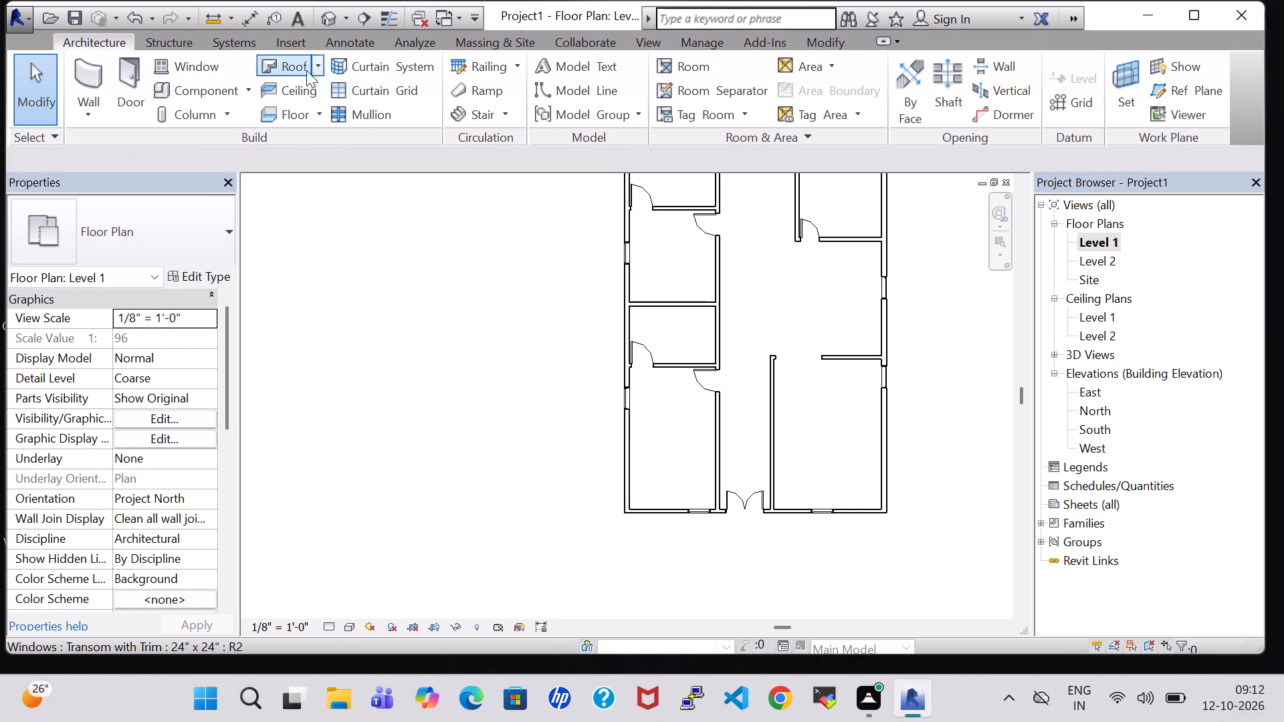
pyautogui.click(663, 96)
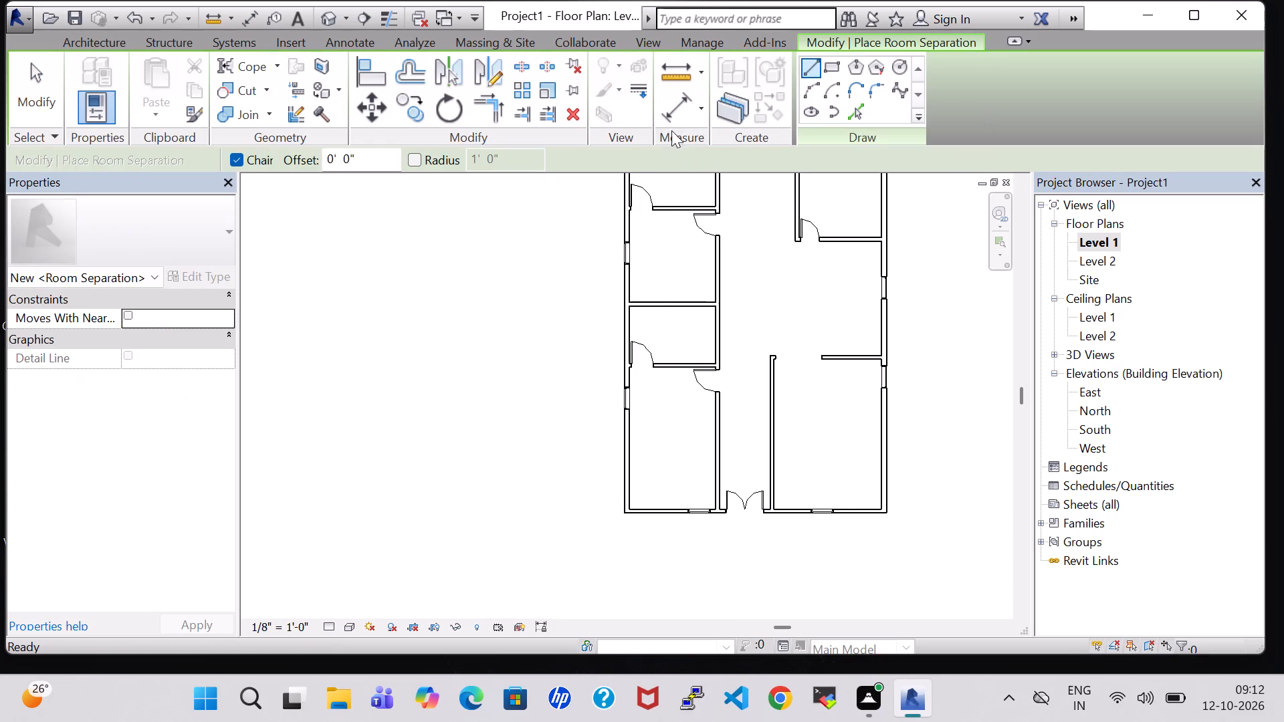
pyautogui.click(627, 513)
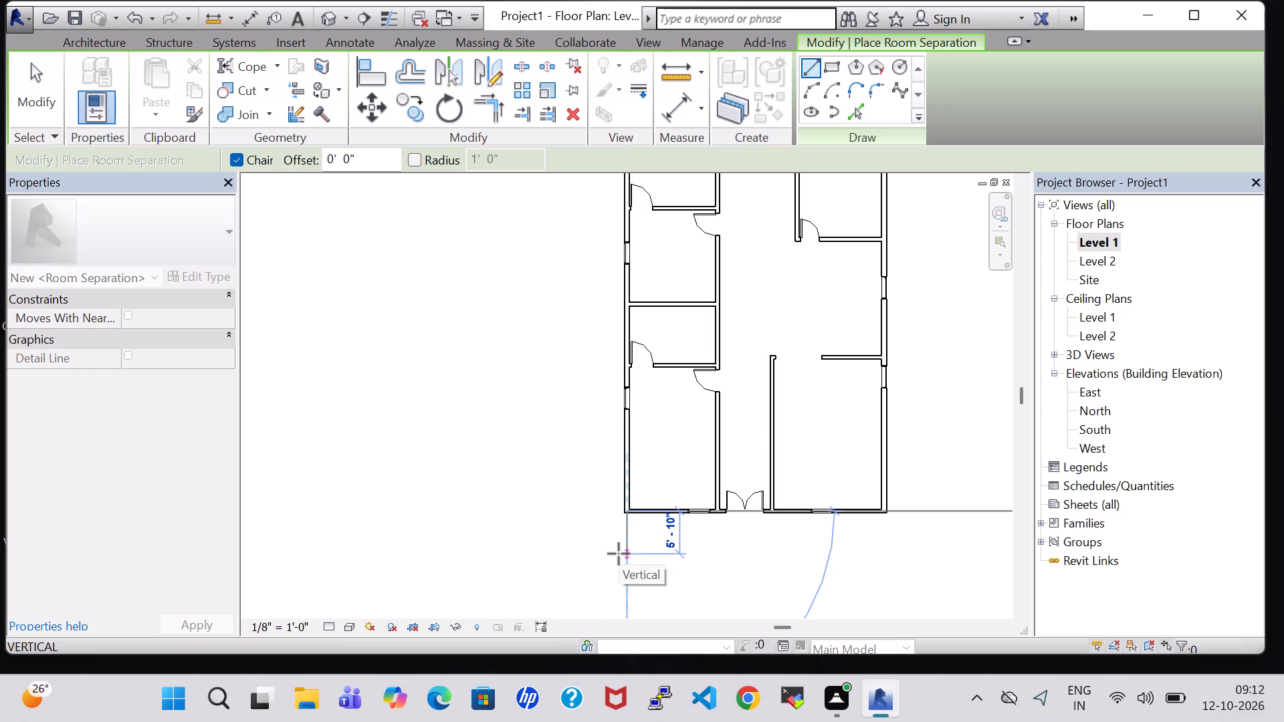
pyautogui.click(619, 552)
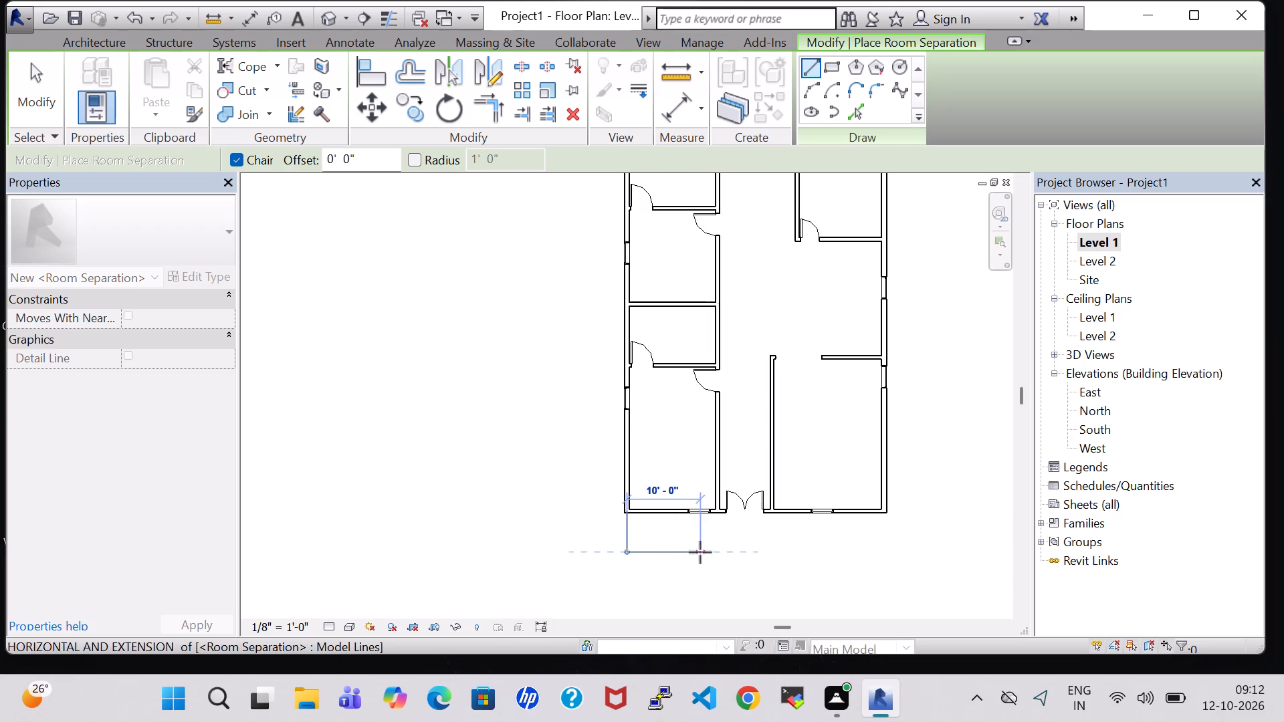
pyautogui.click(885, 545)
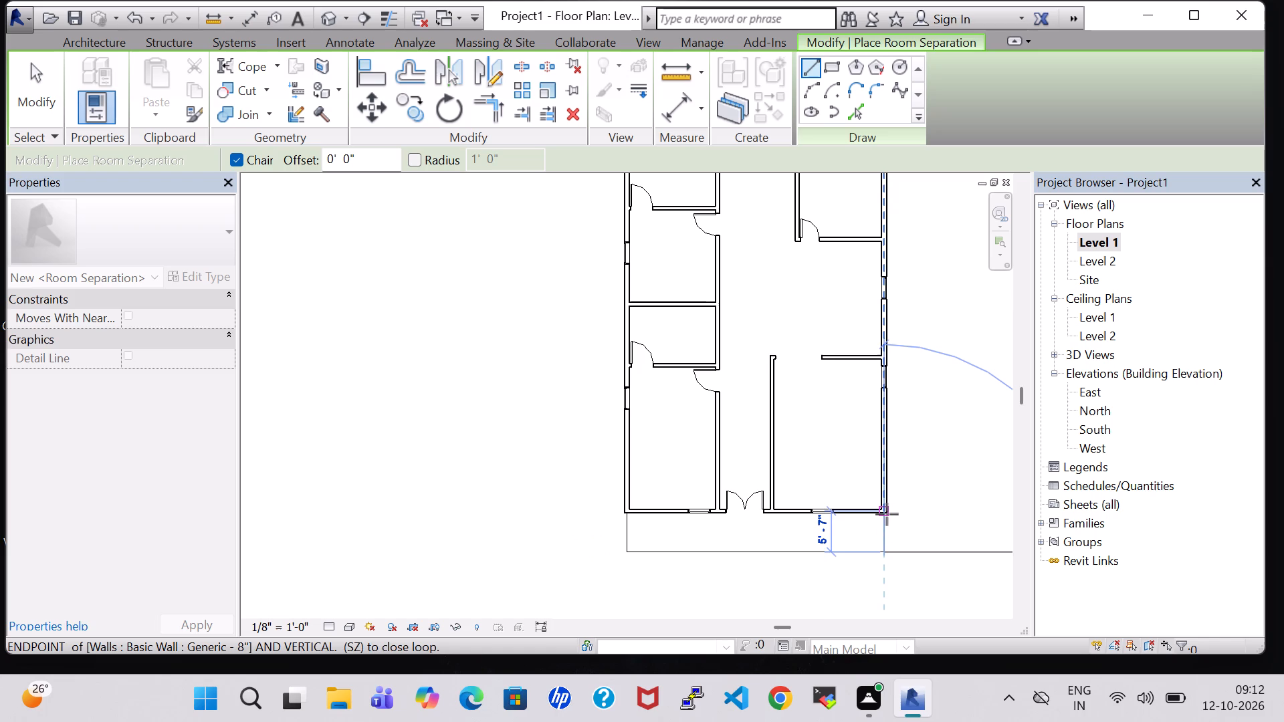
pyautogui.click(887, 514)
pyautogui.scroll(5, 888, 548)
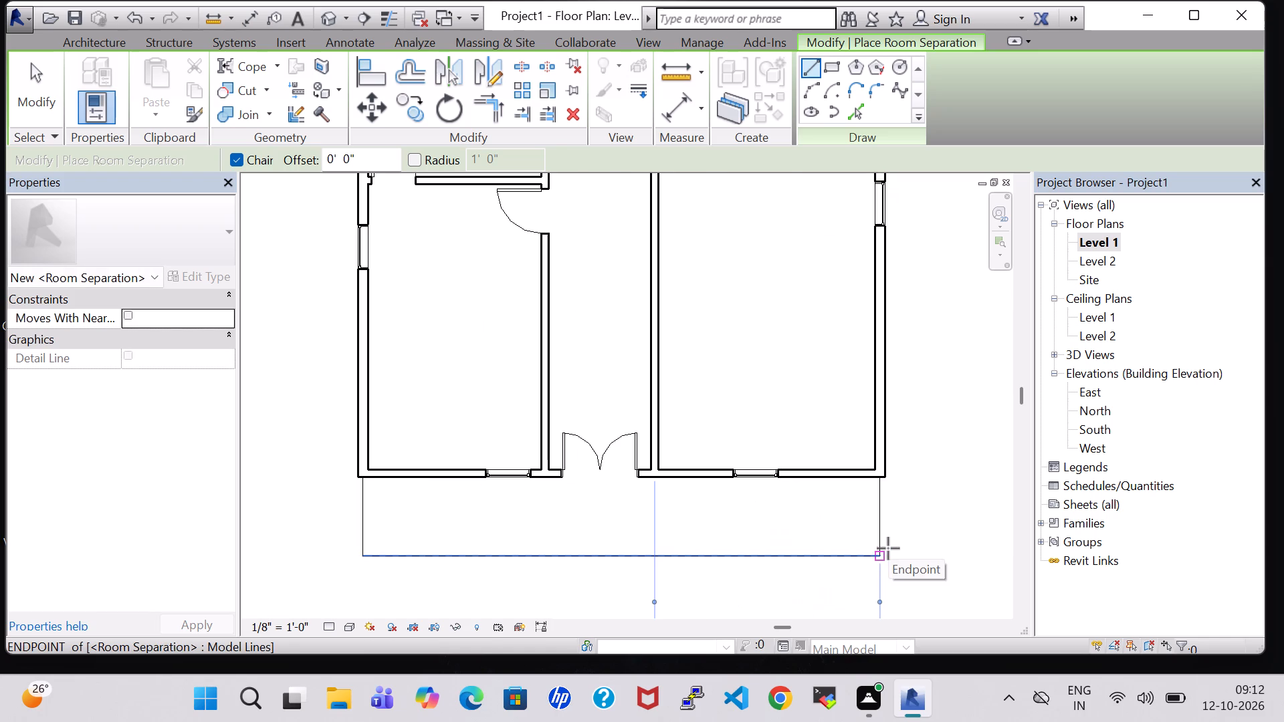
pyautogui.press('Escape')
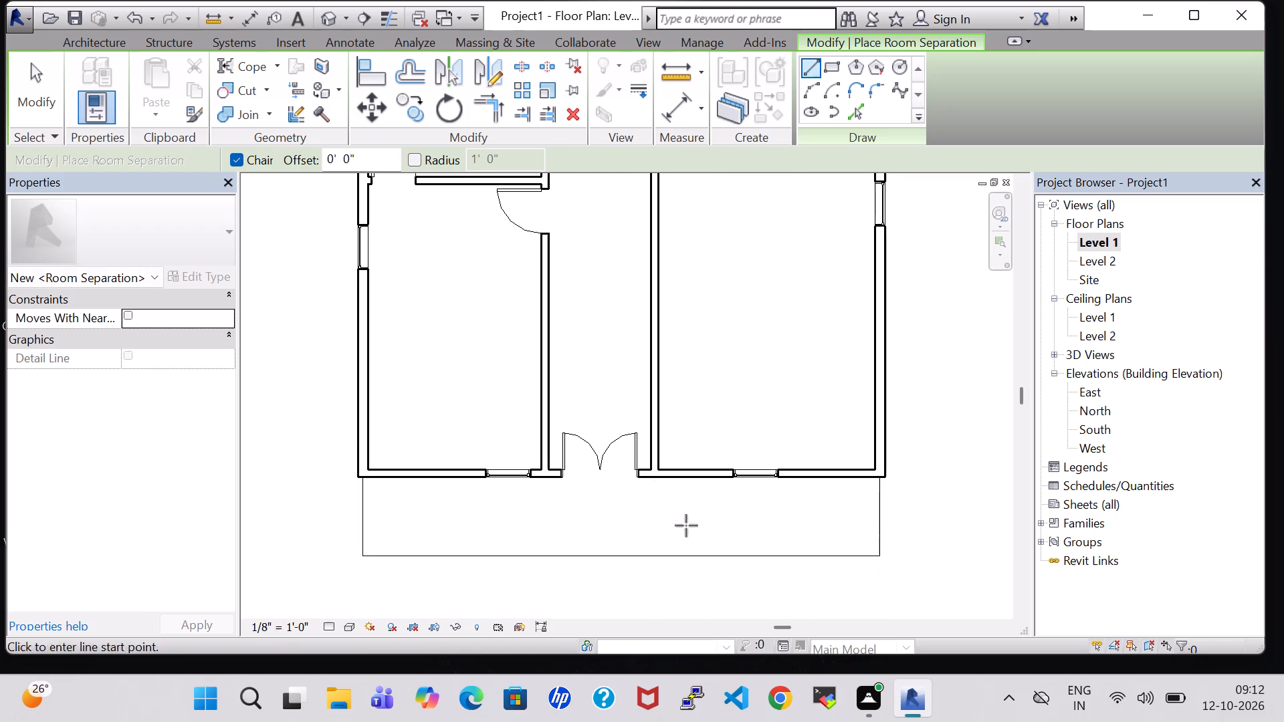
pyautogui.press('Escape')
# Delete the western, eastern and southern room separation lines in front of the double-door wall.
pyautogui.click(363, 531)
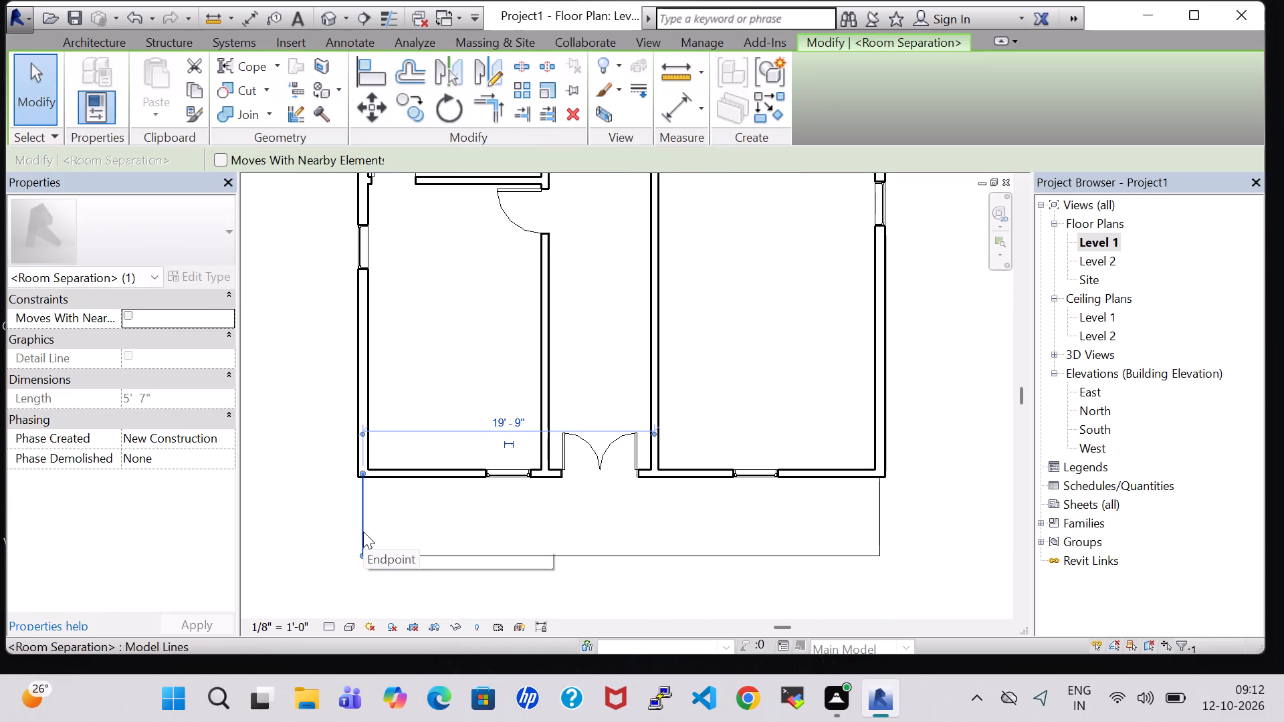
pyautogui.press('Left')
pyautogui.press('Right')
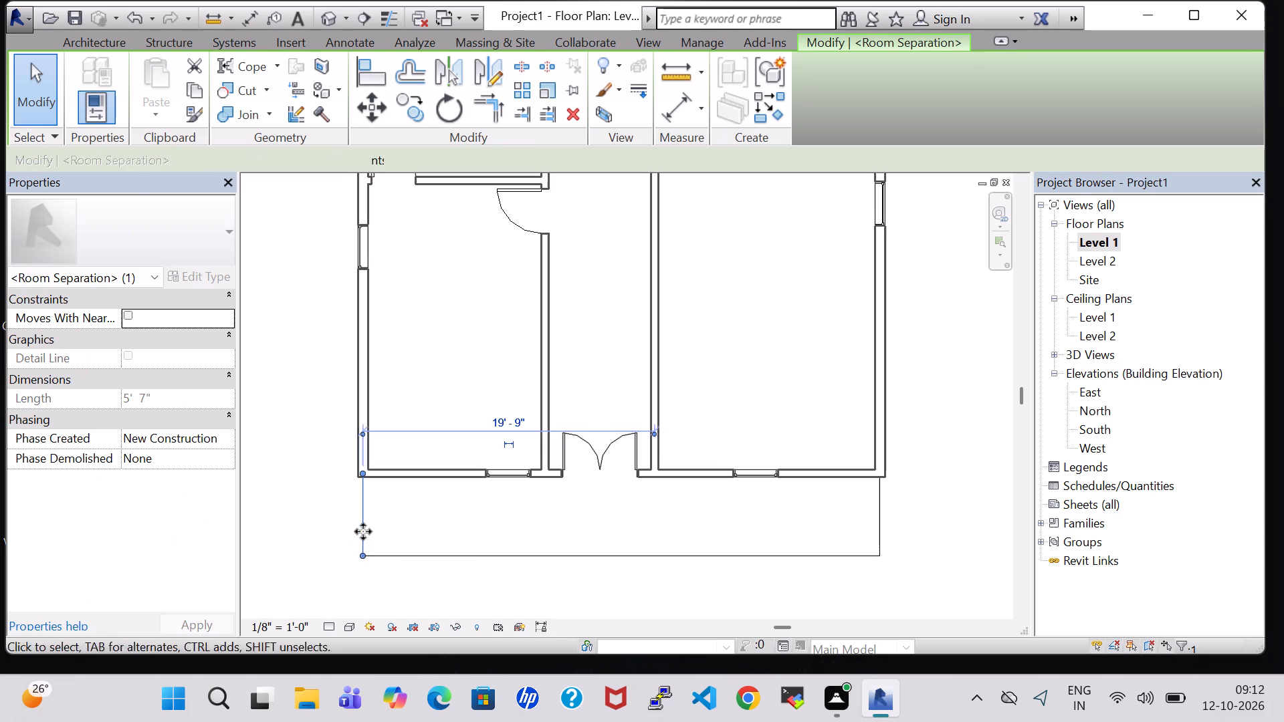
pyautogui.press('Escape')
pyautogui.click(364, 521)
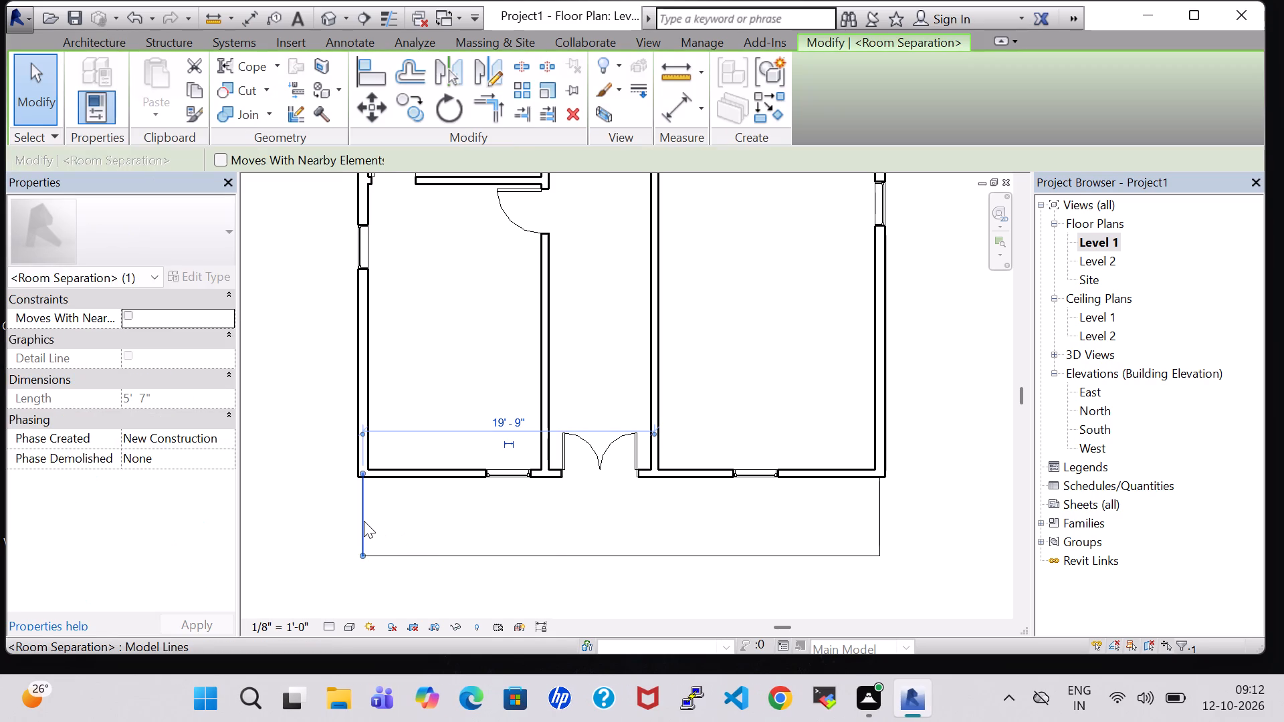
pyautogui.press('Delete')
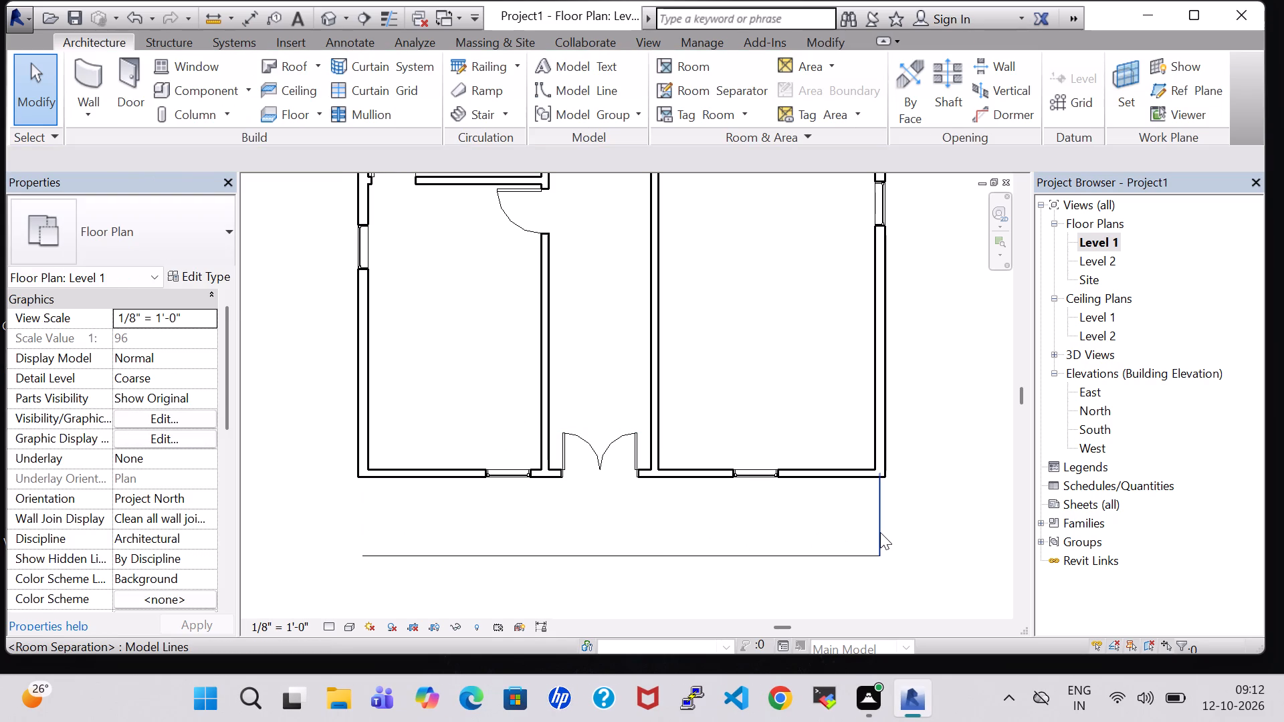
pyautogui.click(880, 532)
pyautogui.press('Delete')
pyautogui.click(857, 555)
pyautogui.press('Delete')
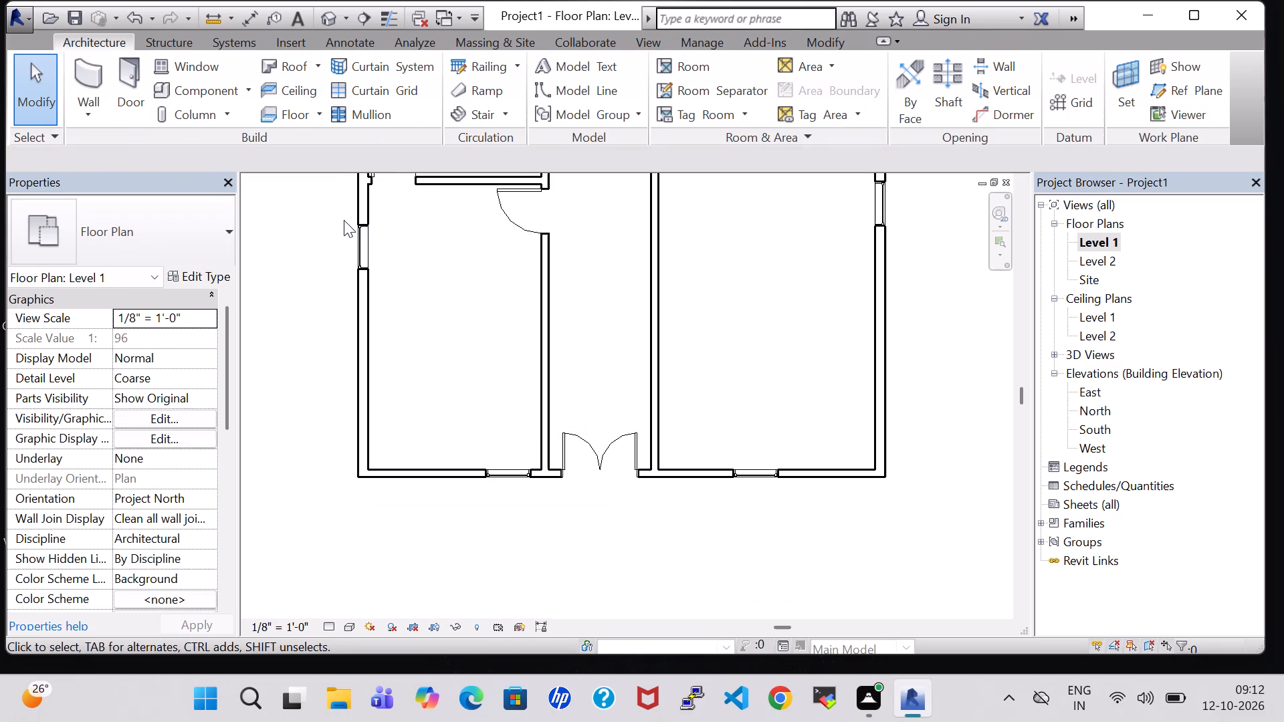
# Draw a 5' room separation line south from the building's southwest outer wall corner.
pyautogui.click(698, 100)
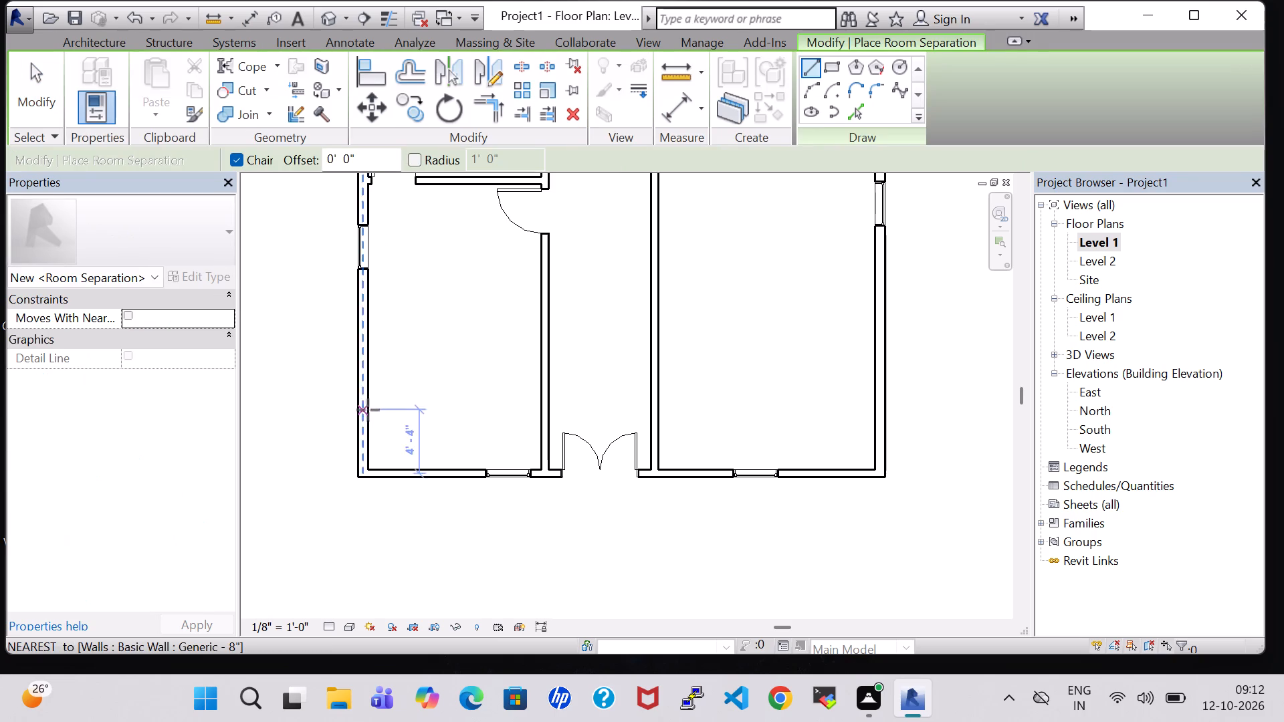
pyautogui.scroll(7, 355, 486)
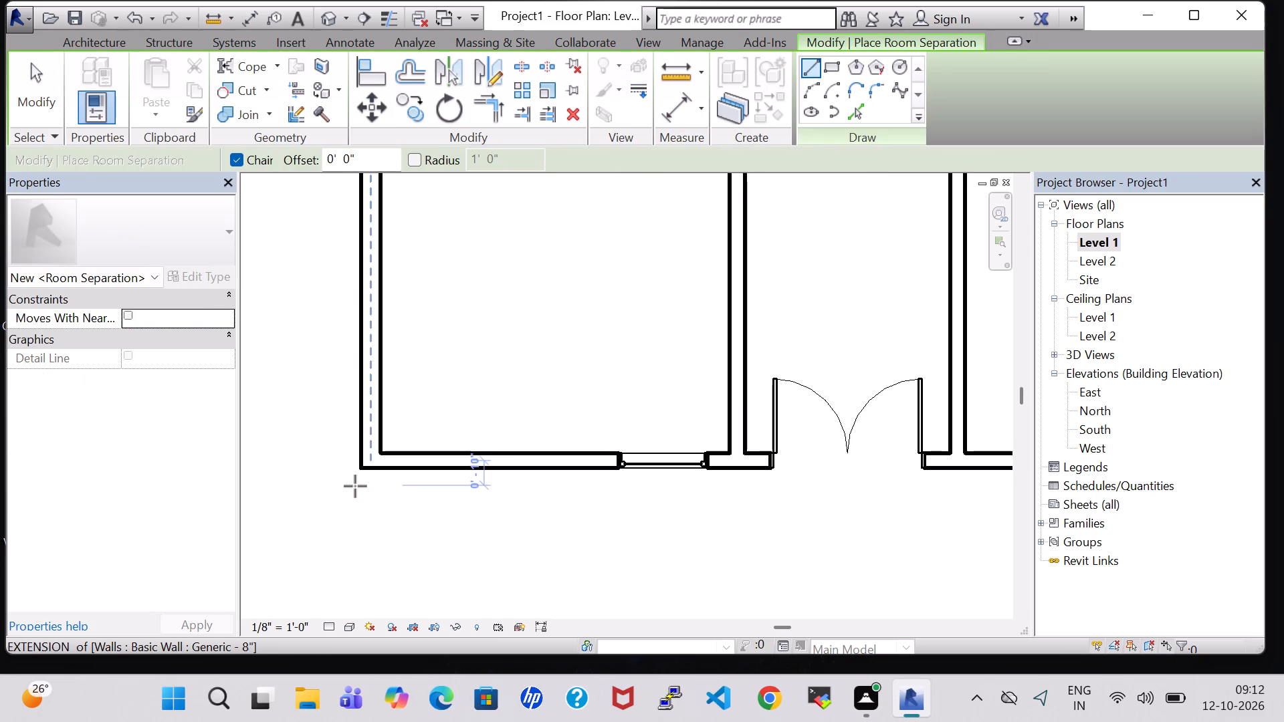
pyautogui.scroll(4, 355, 486)
pyautogui.click(368, 455)
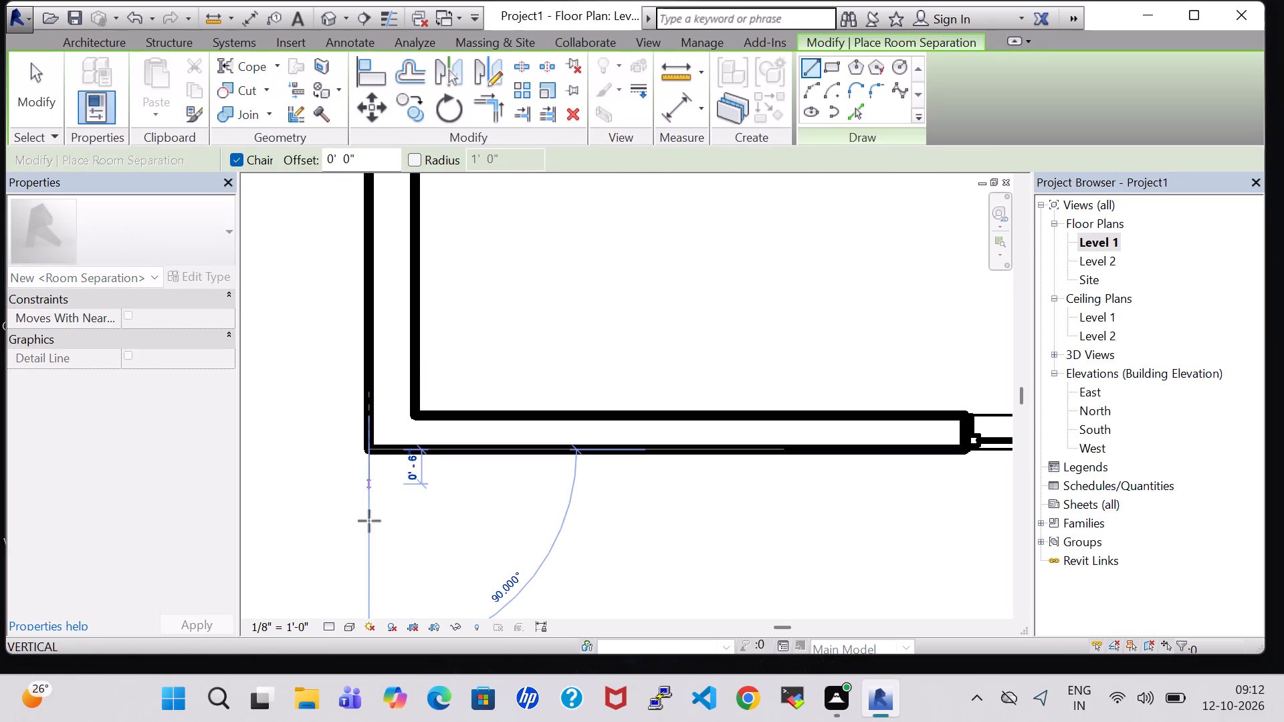
pyautogui.scroll(-4, 371, 622)
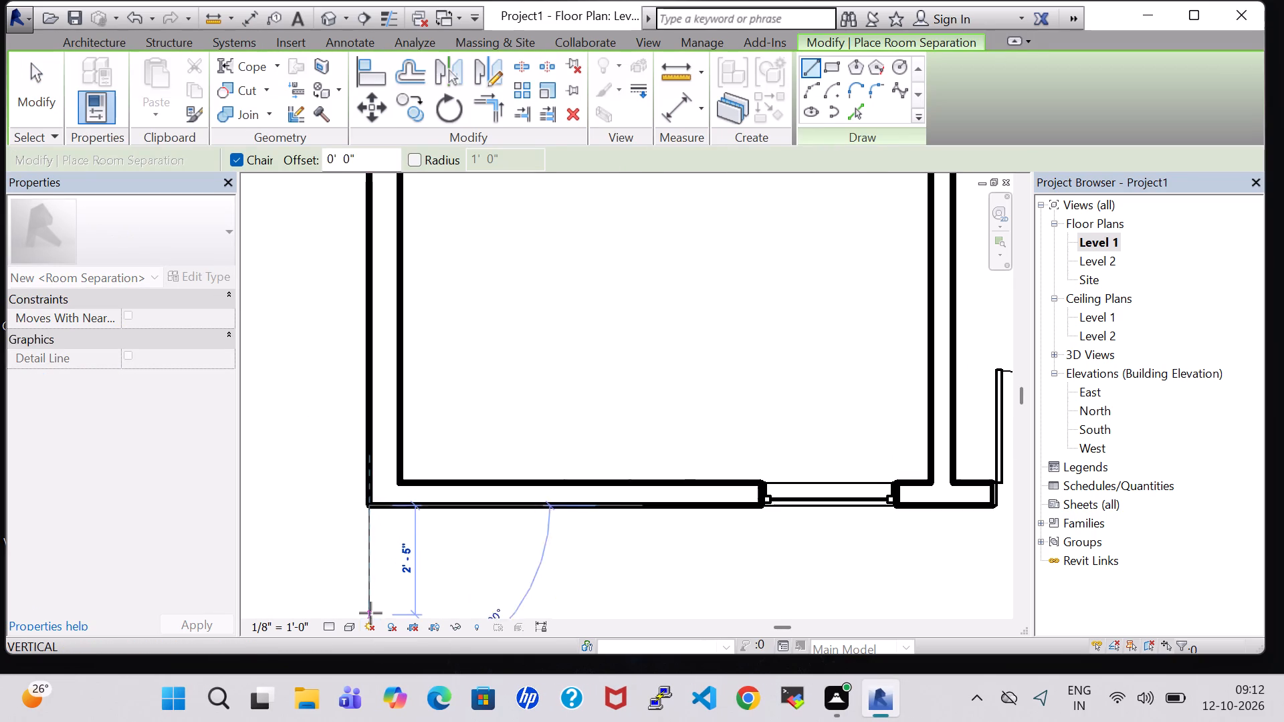
pyautogui.scroll(-2, 370, 613)
pyautogui.moveTo(370, 613); pyautogui.dragTo(376, 496, button='middle')
pyautogui.scroll(-1, 376, 496)
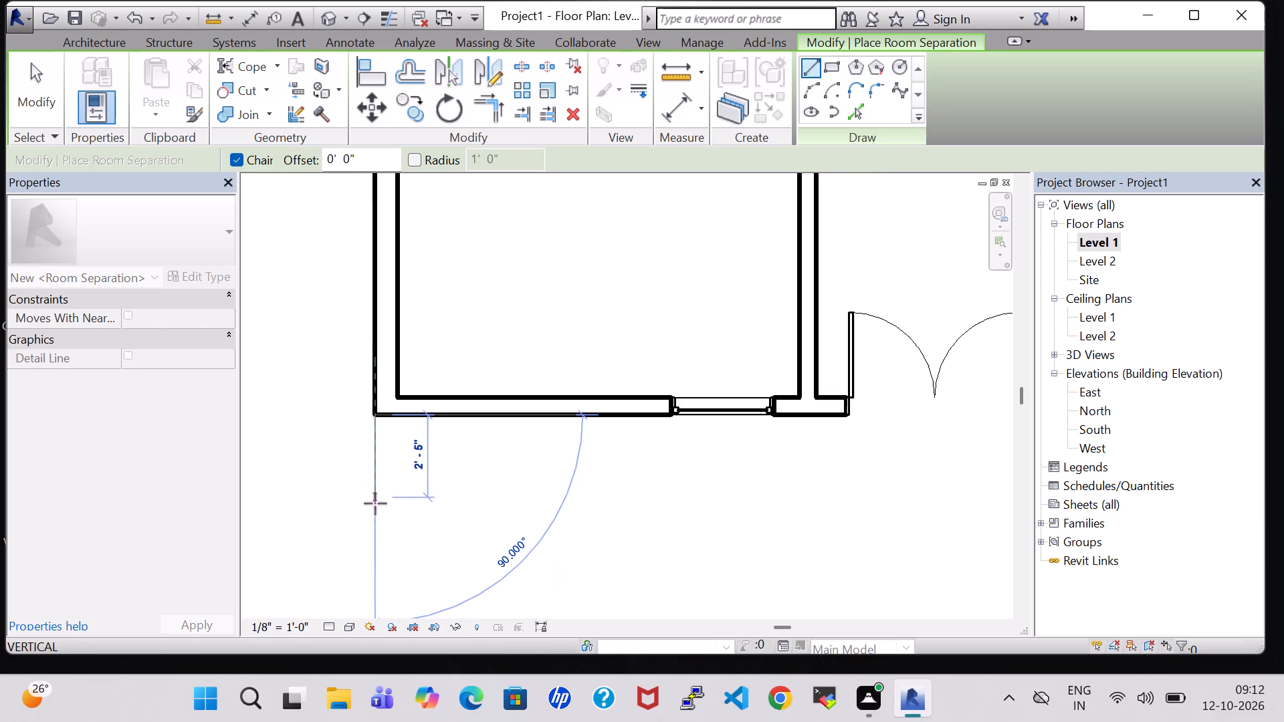
pyautogui.scroll(-4, 371, 531)
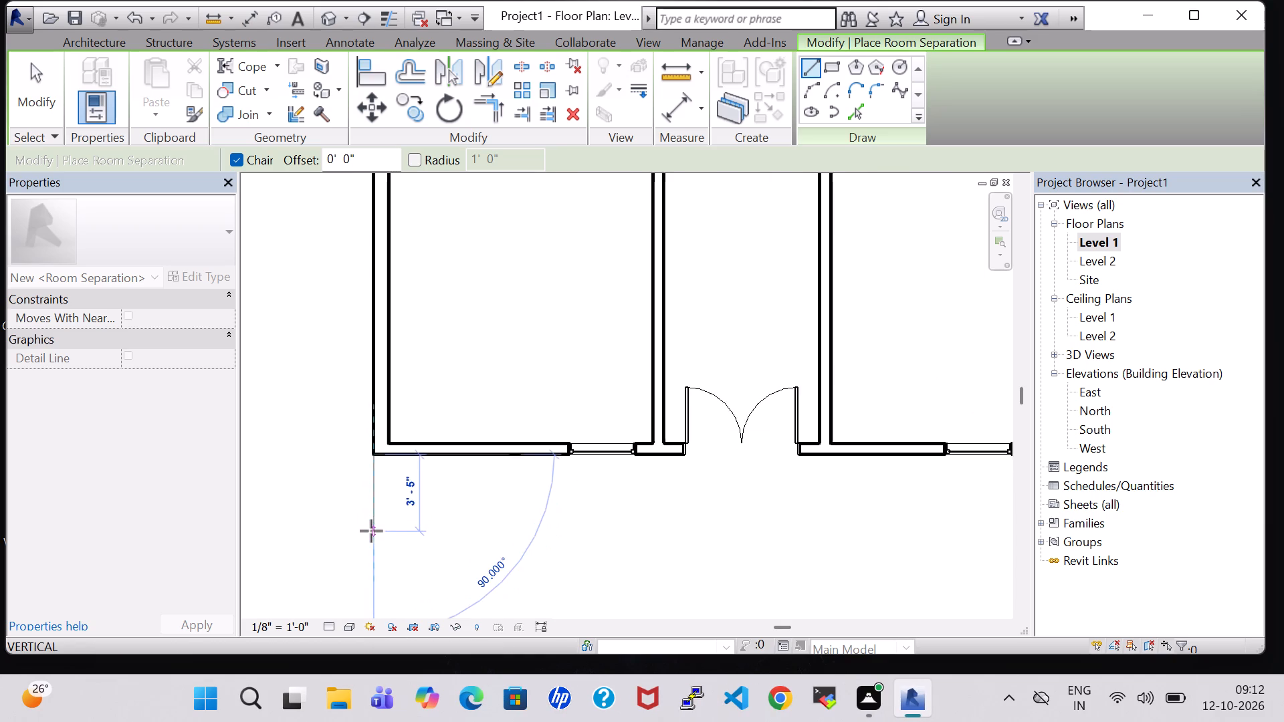
pyautogui.scroll(-2, 371, 531)
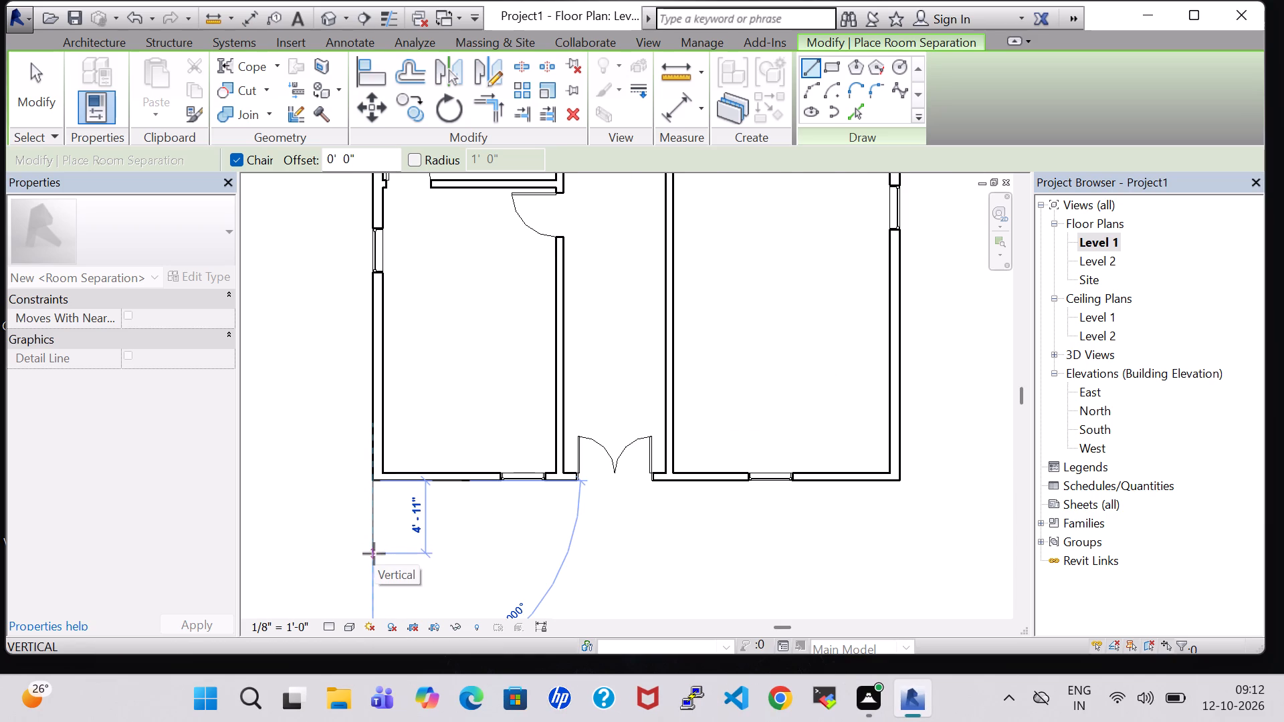
pyautogui.press('5')
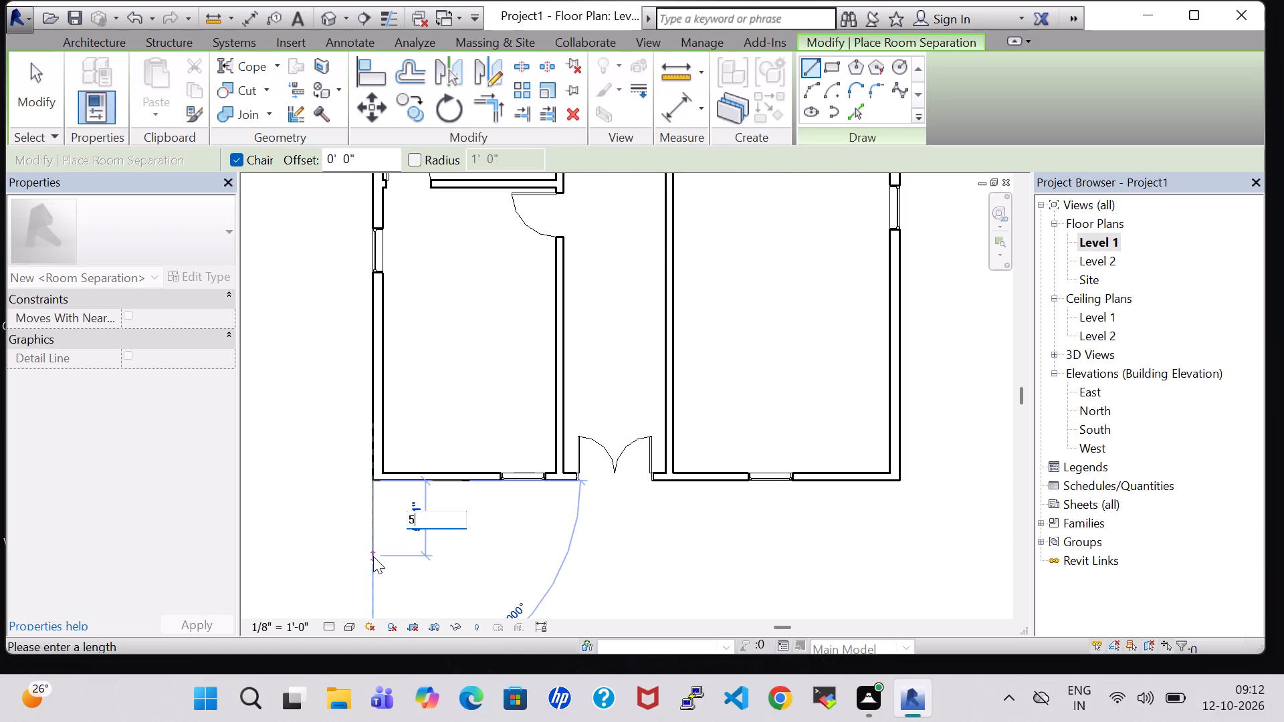
pyautogui.press('Return')
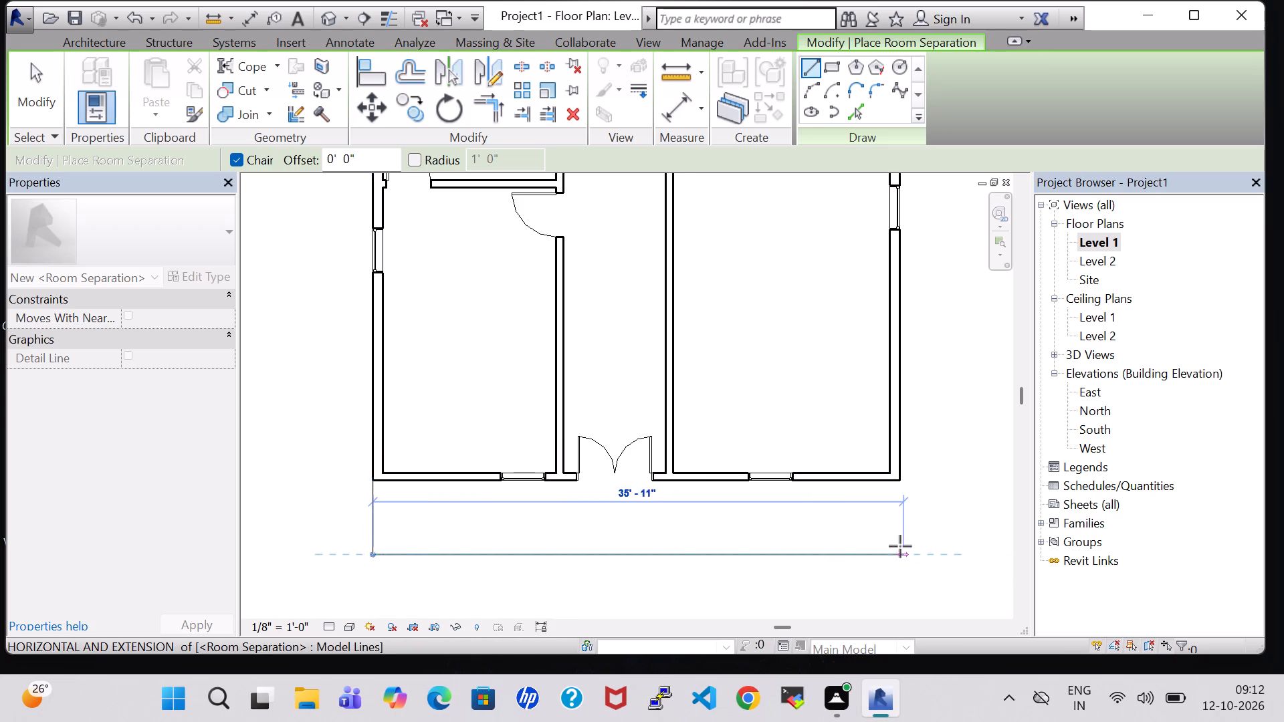
# Continue the room separation eastward parallel to the front wall, ending just short of the east wall's outer face.
pyautogui.scroll(7, 900, 550)
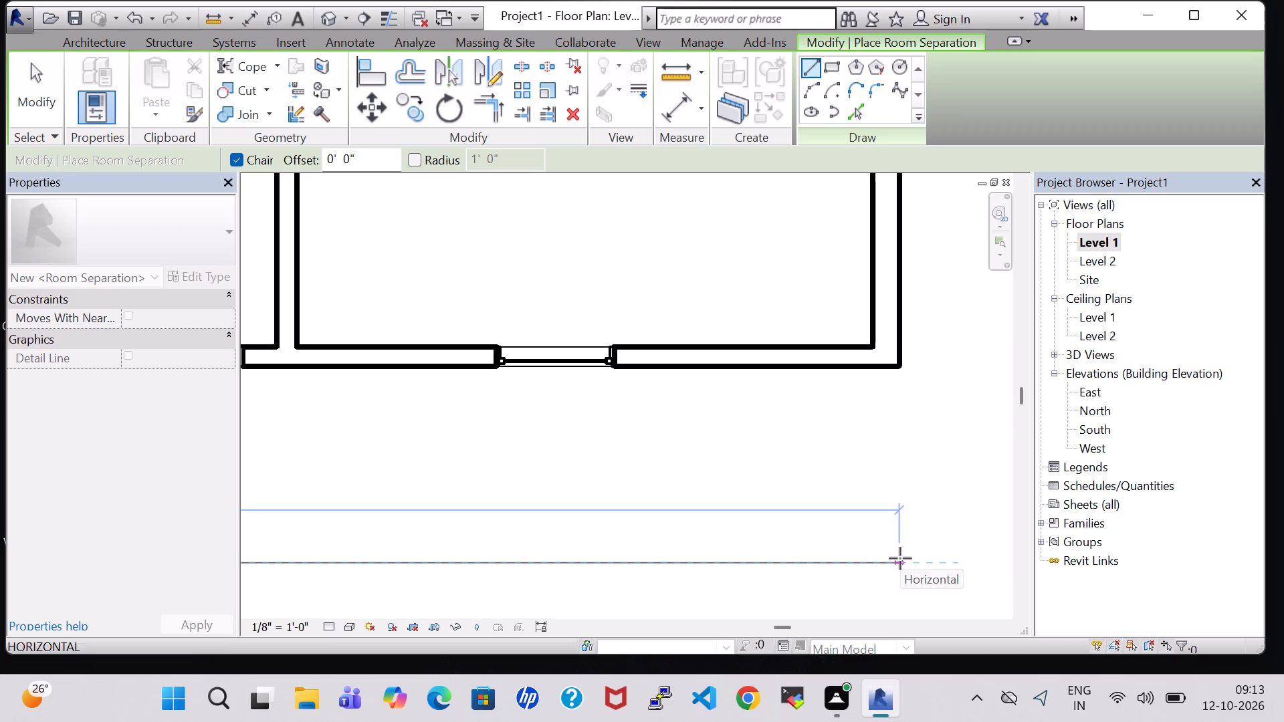
pyautogui.click(864, 558)
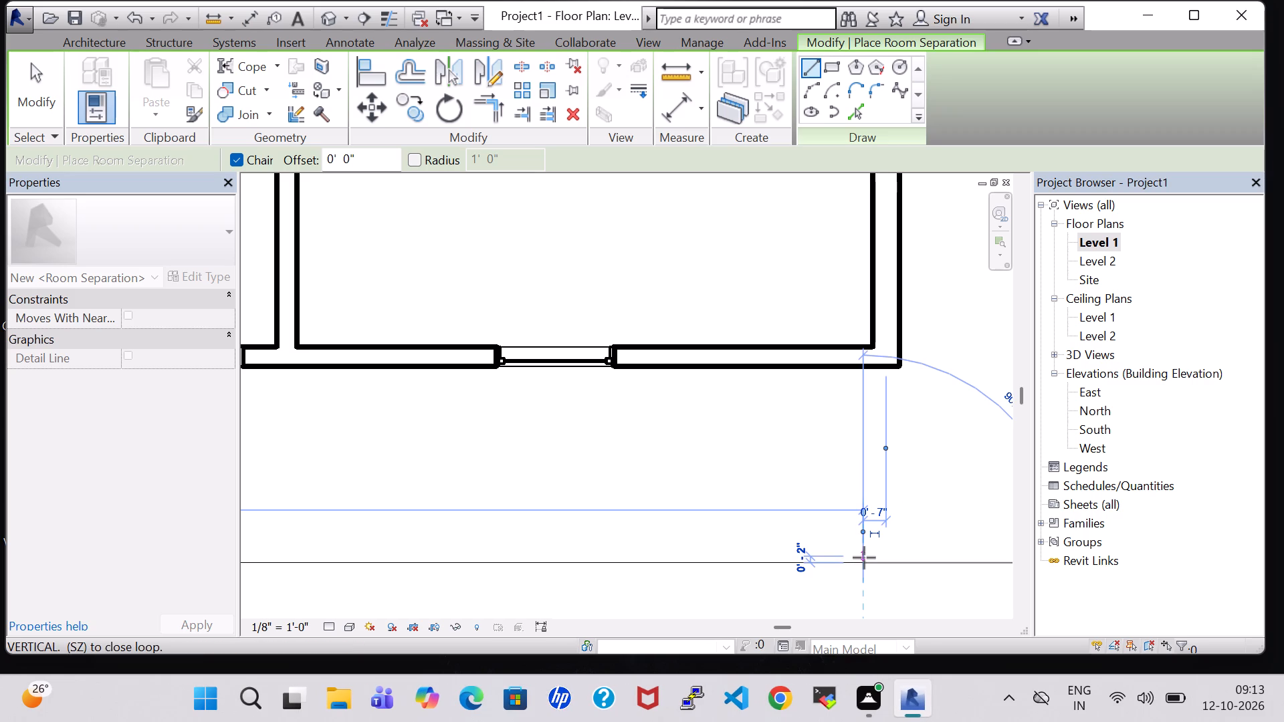
pyautogui.press('Escape')
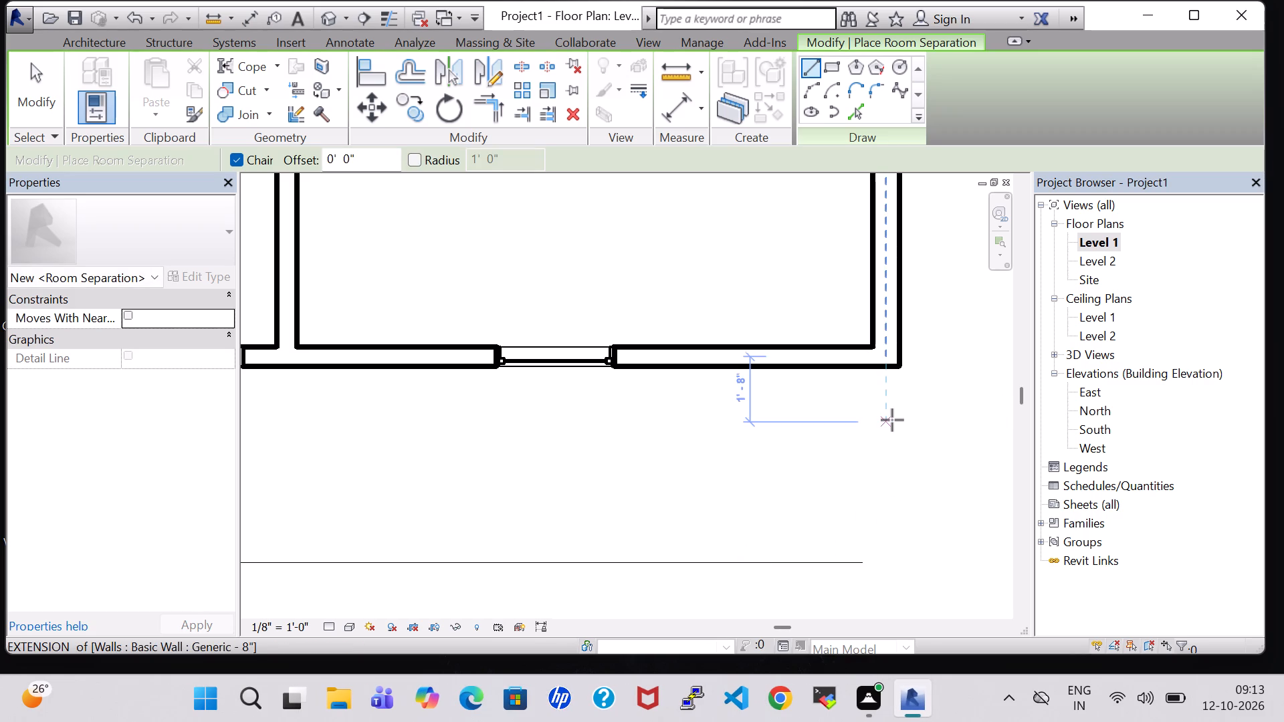
# Draw an eastern room separation line from the southeast outer wall corner south to the level of the southern line.
pyautogui.click(901, 364)
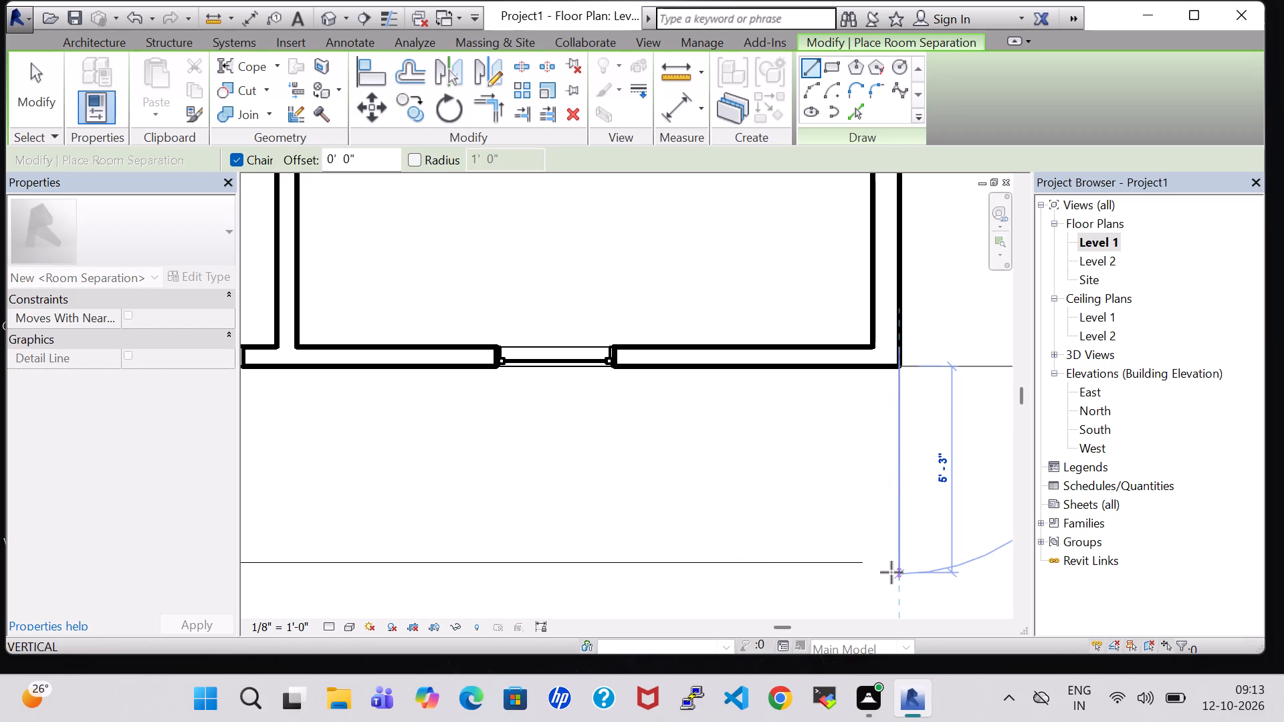
pyautogui.click(896, 564)
pyautogui.press('Escape')
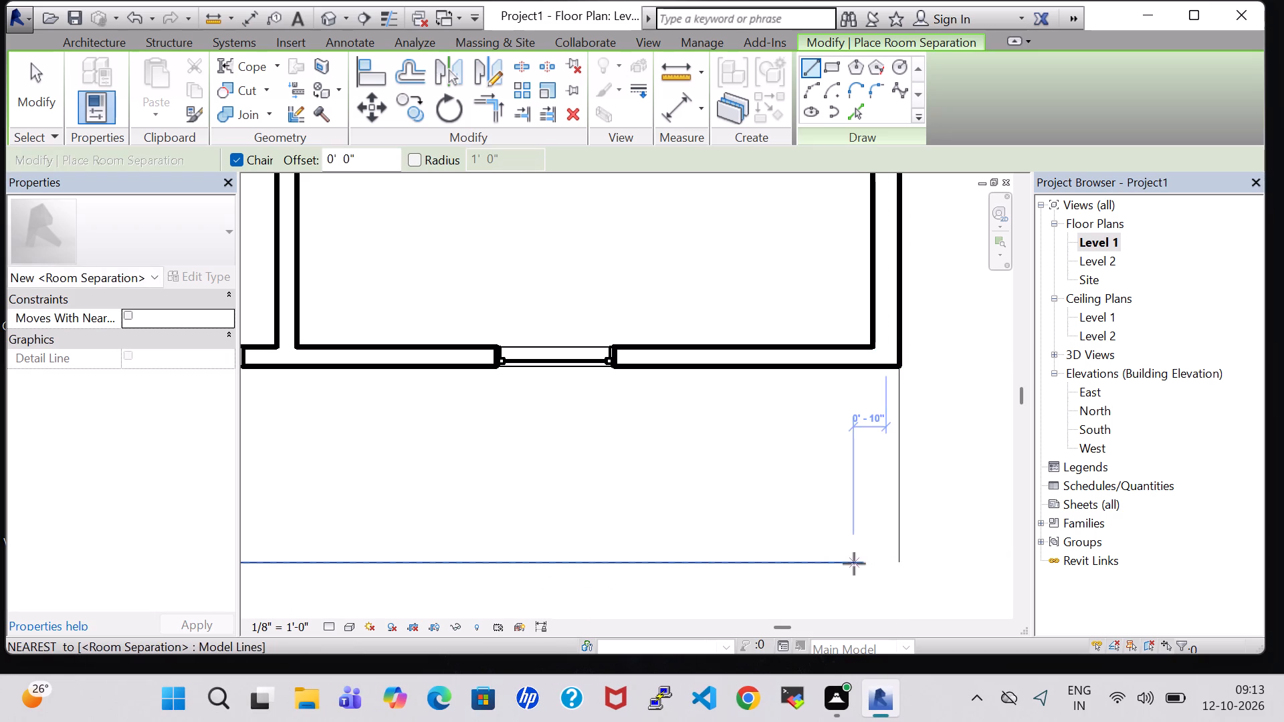
# Close the gap between the southern and eastern room separation lines with a short horizontal room separation line.
pyautogui.scroll(8, 865, 564)
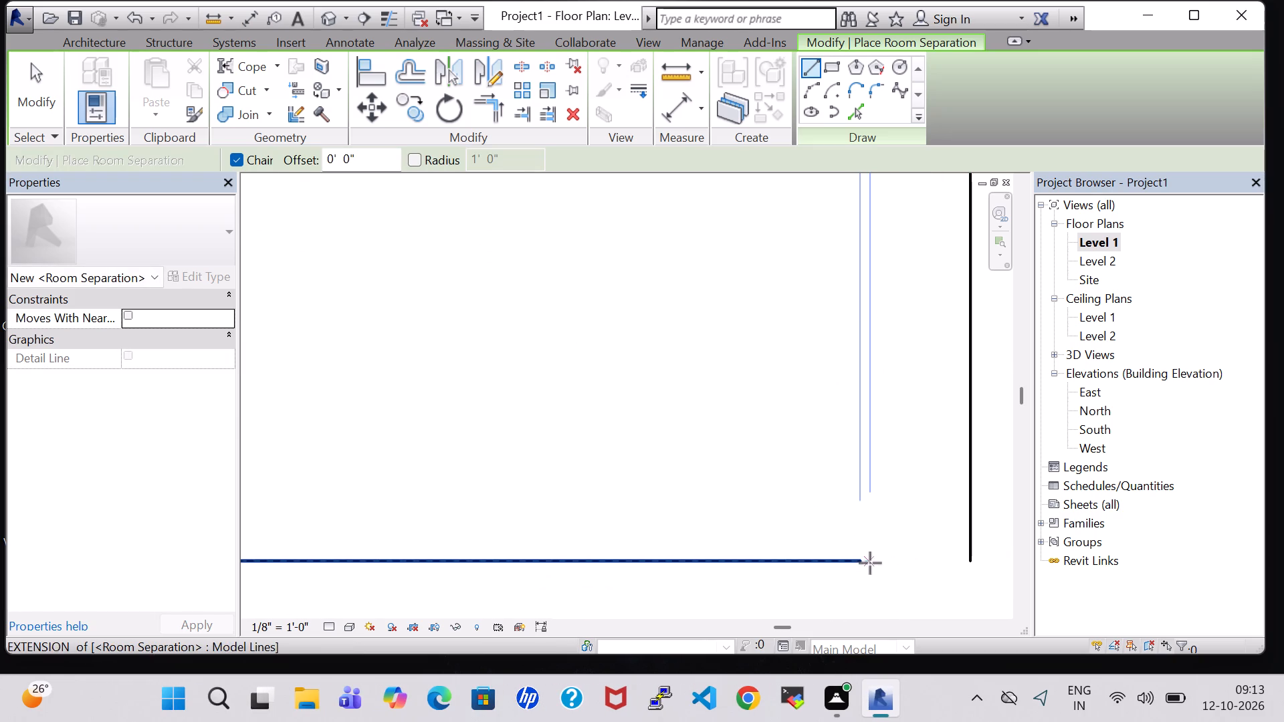
pyautogui.click(861, 562)
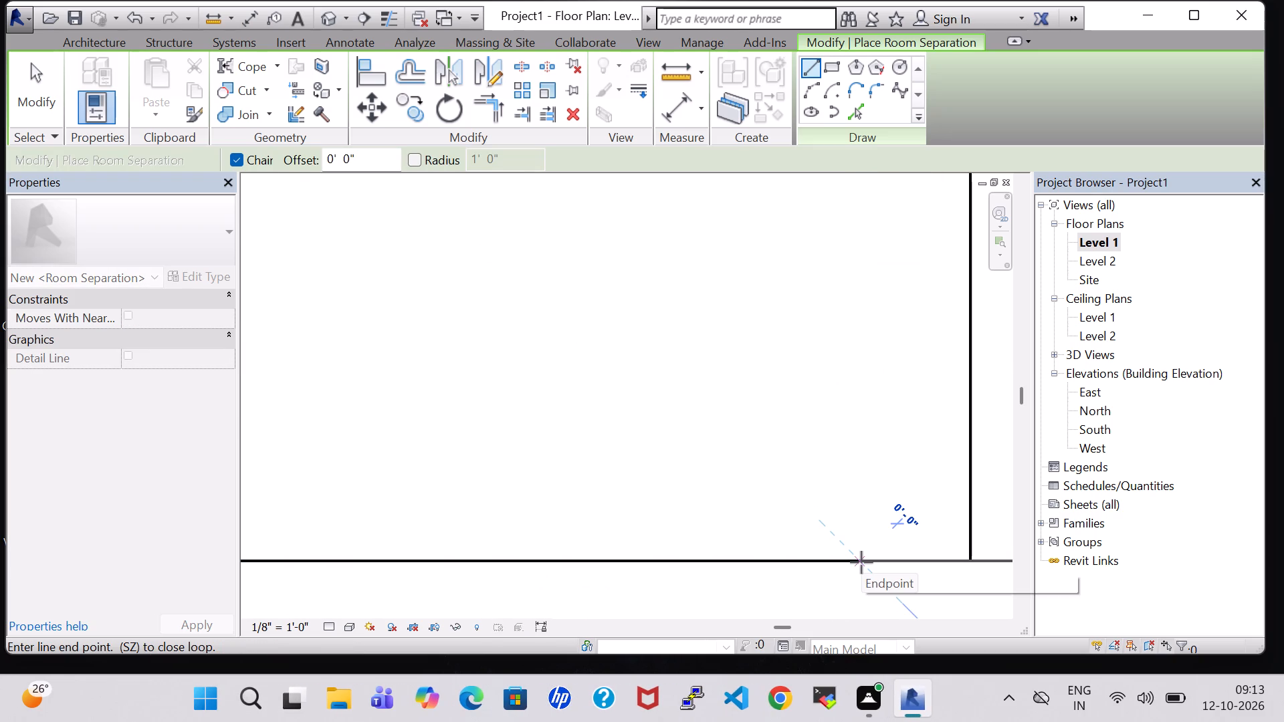
pyautogui.press('Right')
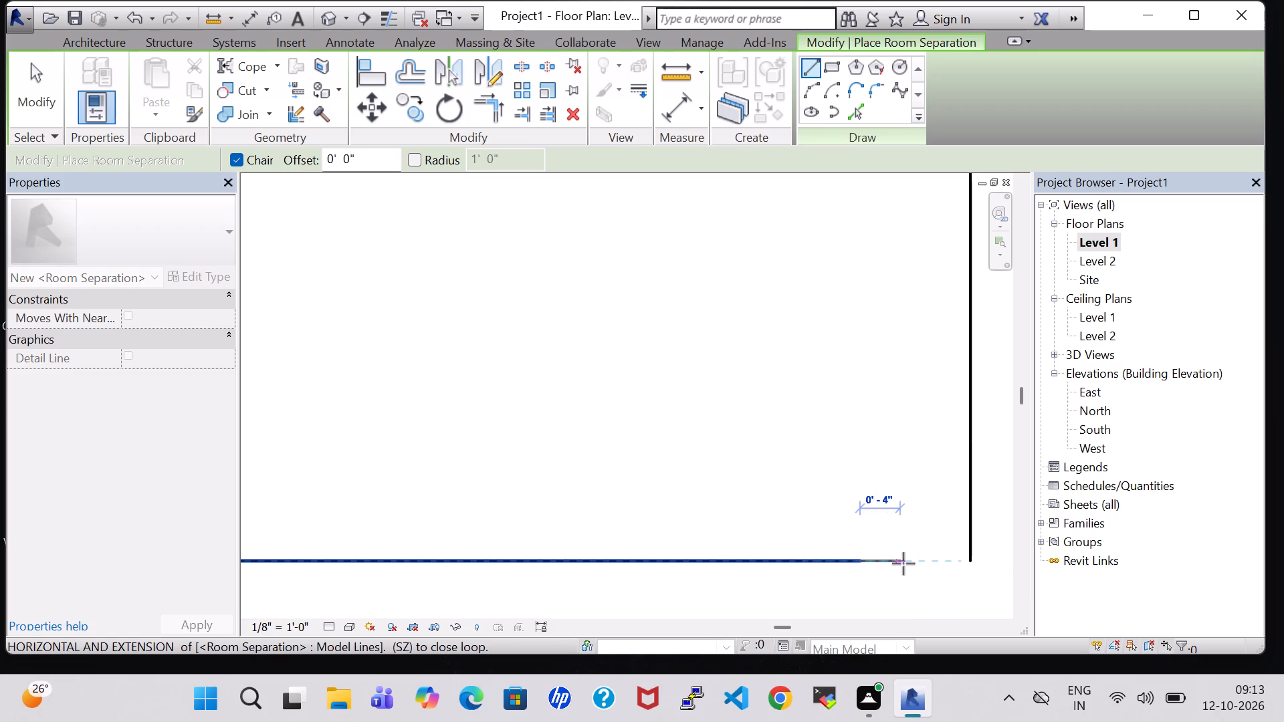
pyautogui.click(972, 565)
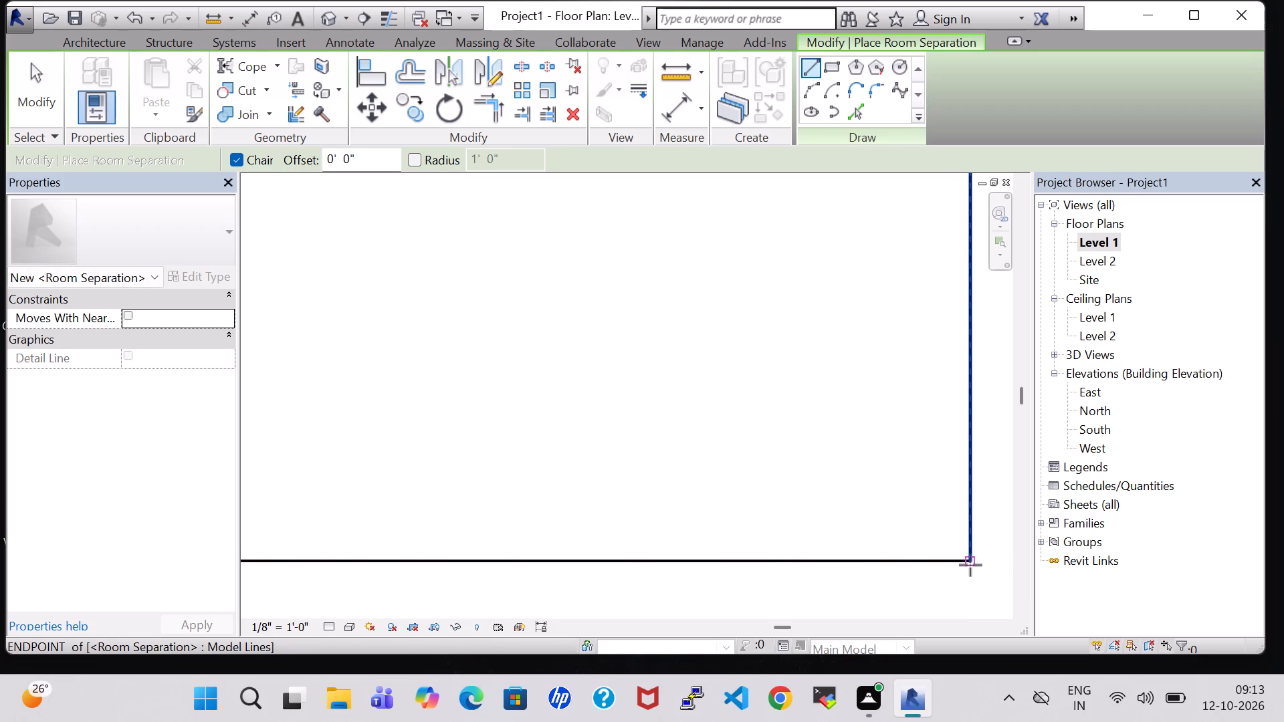
pyautogui.scroll(-17, 970, 565)
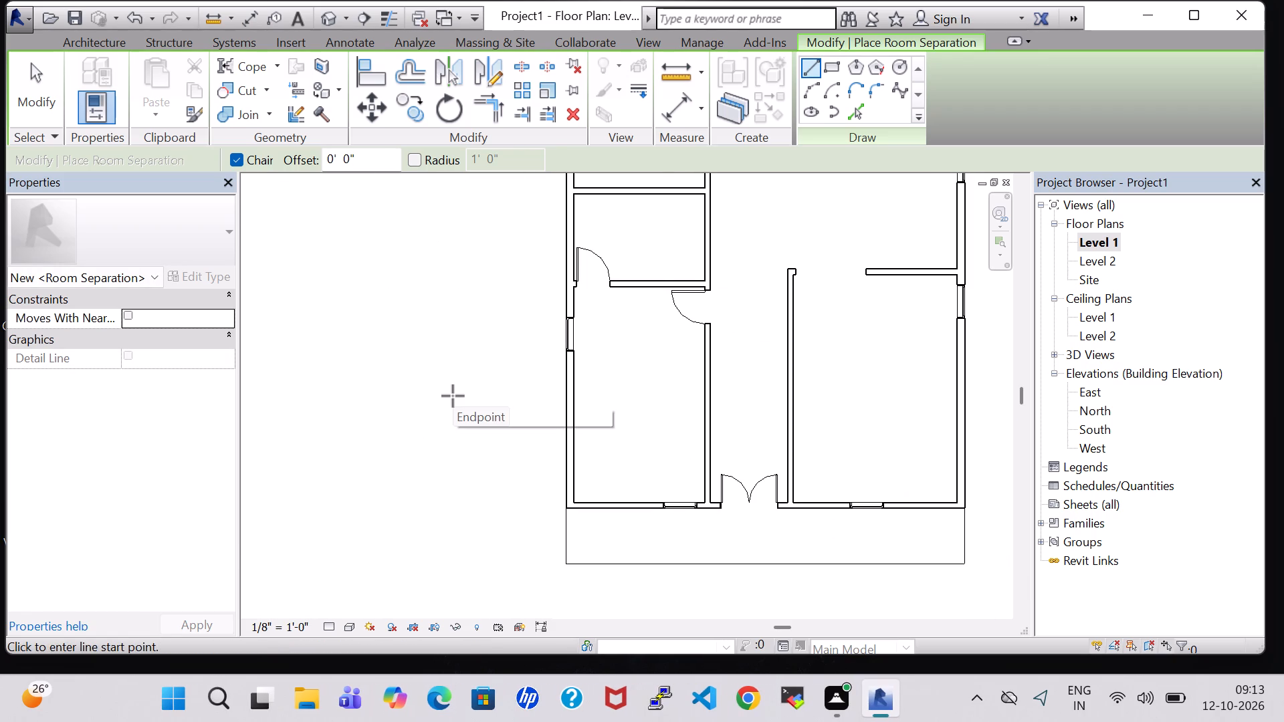
pyautogui.press('Escape')
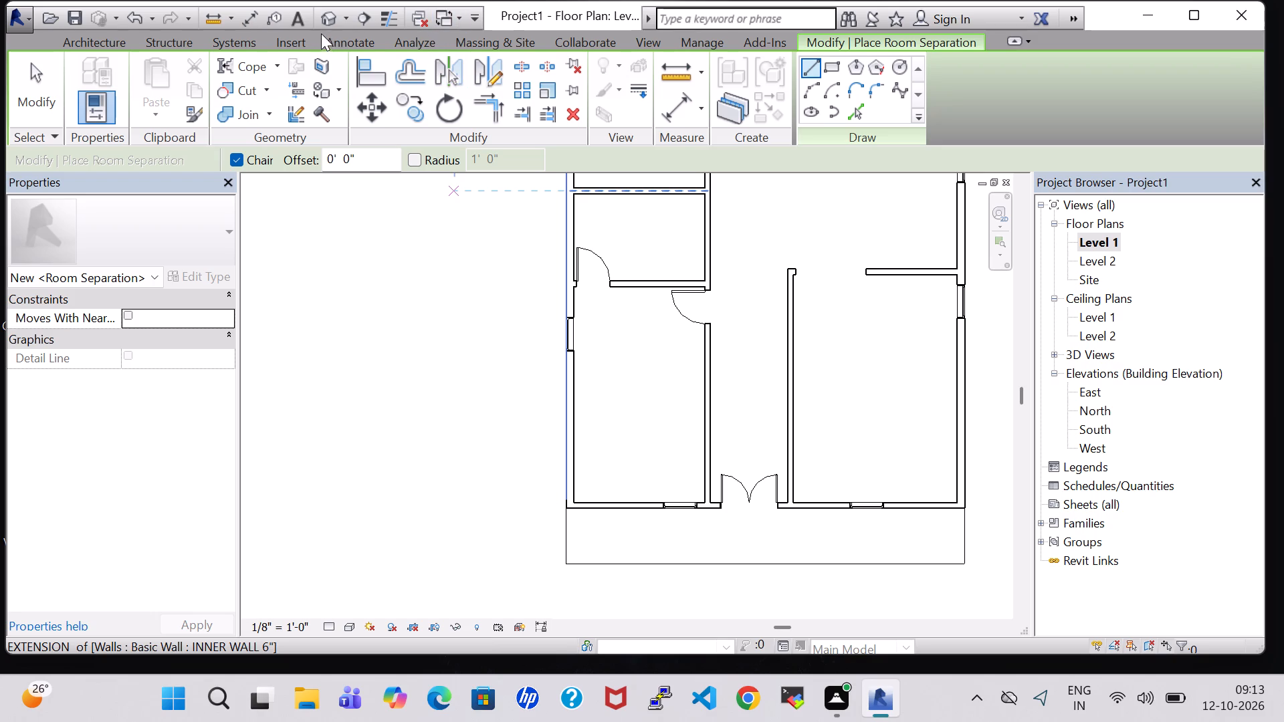
# Open the 3D view and examine the building and its open front area from the front.
pyautogui.click(318, 13)
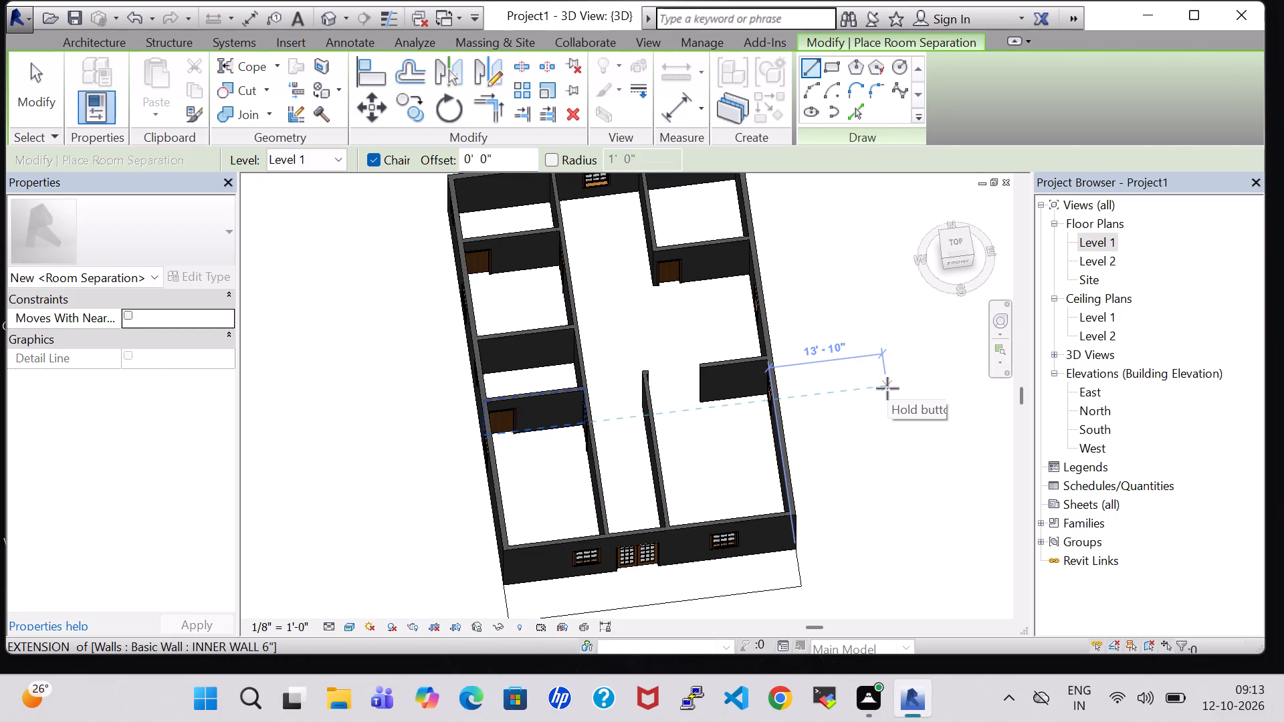
pyautogui.press('Escape')
pyautogui.keyDown('shift'); pyautogui.moveTo(899, 479); pyautogui.dragTo(867, 313, button='middle'); pyautogui.keyUp('shift')
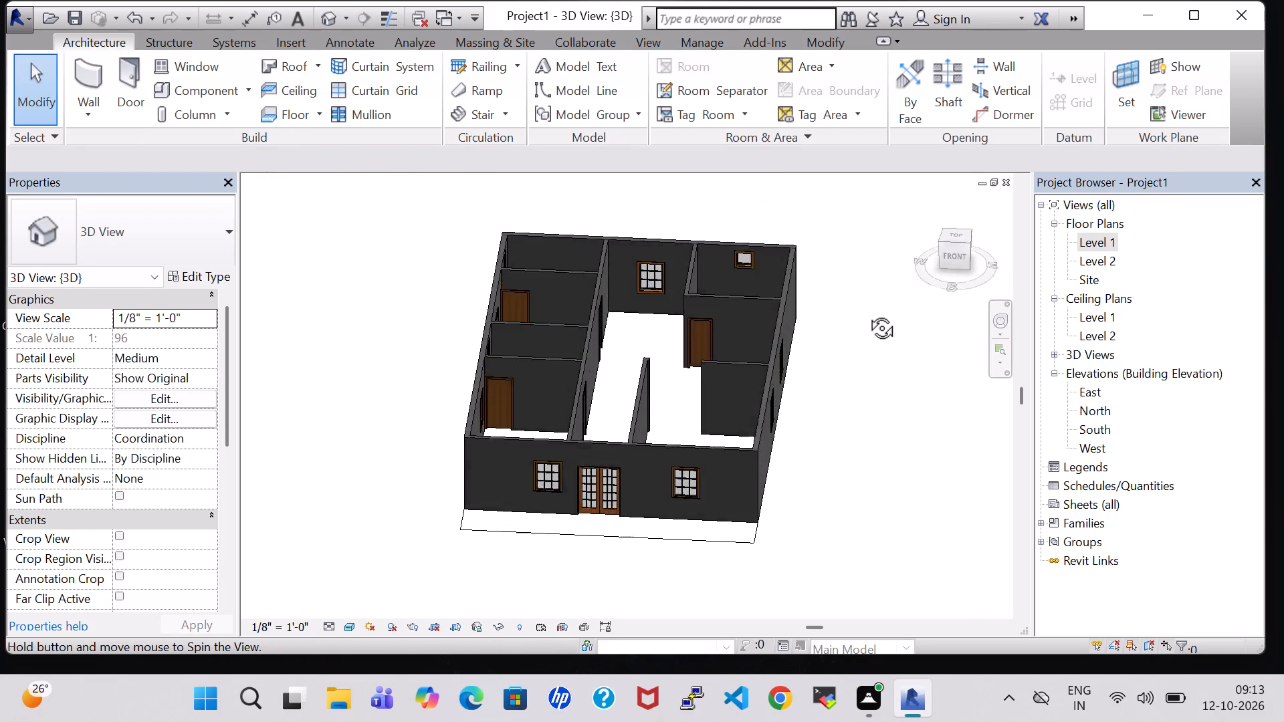
pyautogui.keyDown('shift'); pyautogui.moveTo(867, 313); pyautogui.dragTo(887, 289, button='middle'); pyautogui.keyUp('shift')
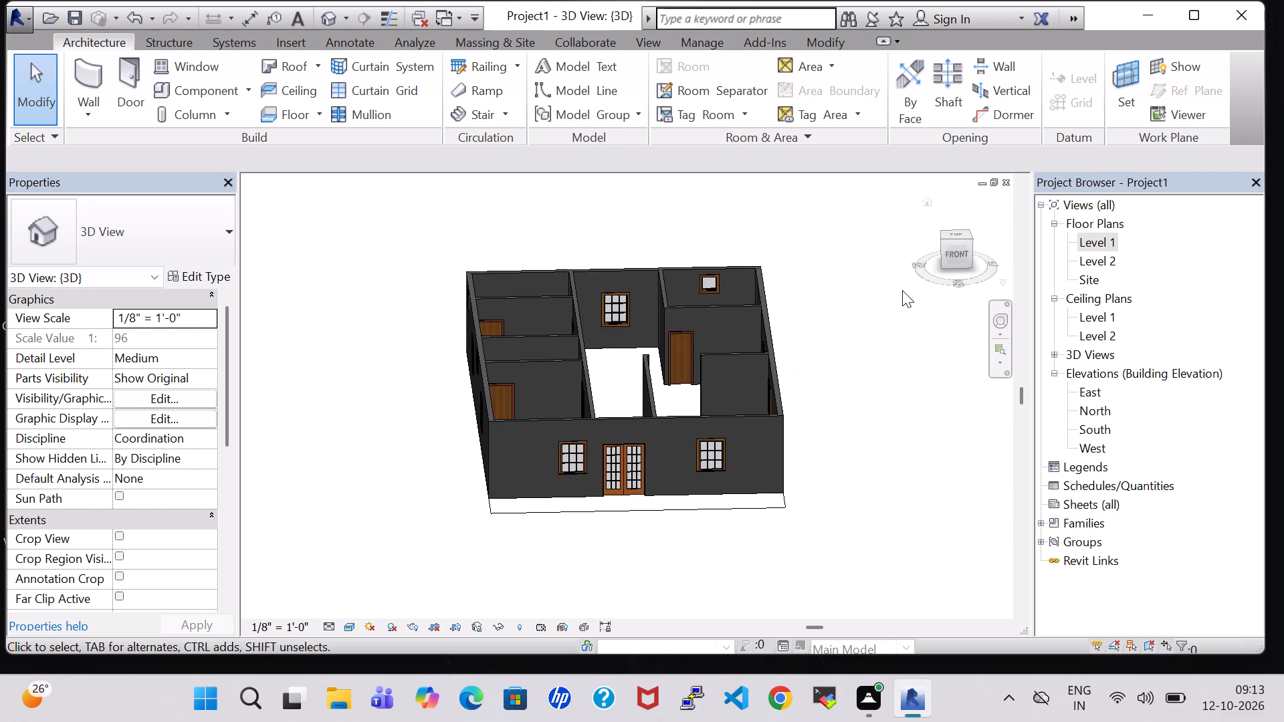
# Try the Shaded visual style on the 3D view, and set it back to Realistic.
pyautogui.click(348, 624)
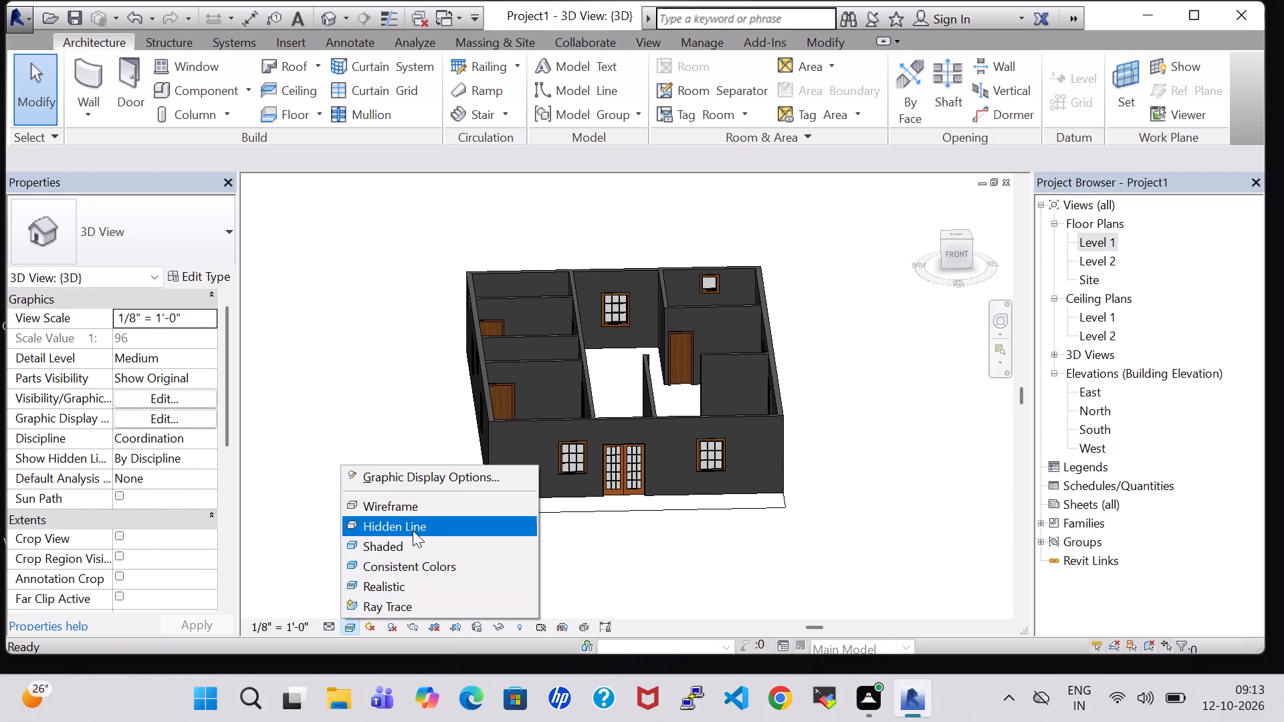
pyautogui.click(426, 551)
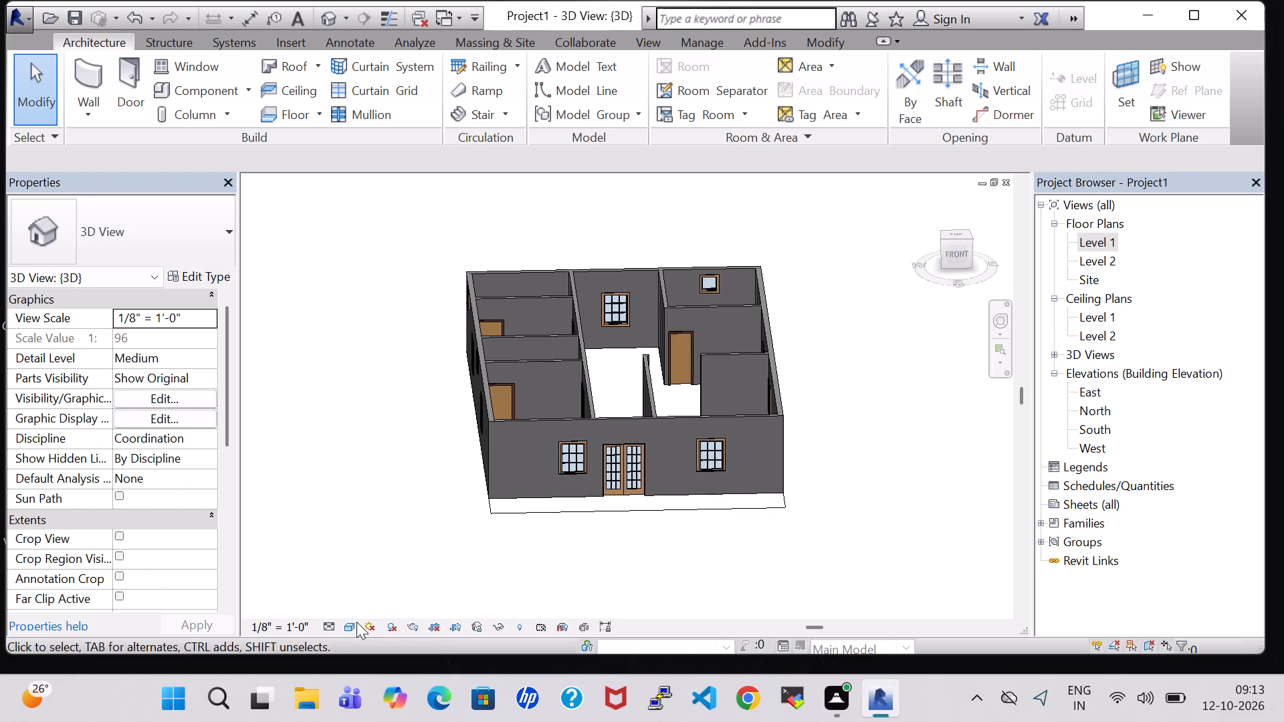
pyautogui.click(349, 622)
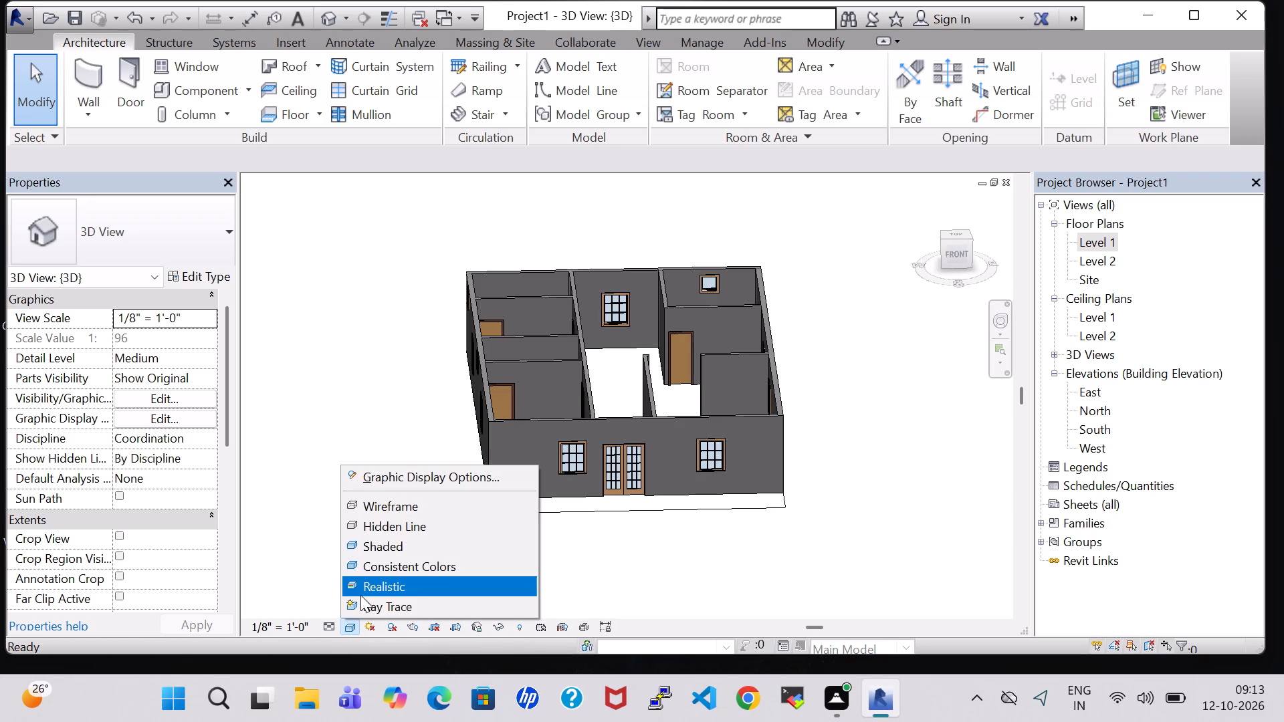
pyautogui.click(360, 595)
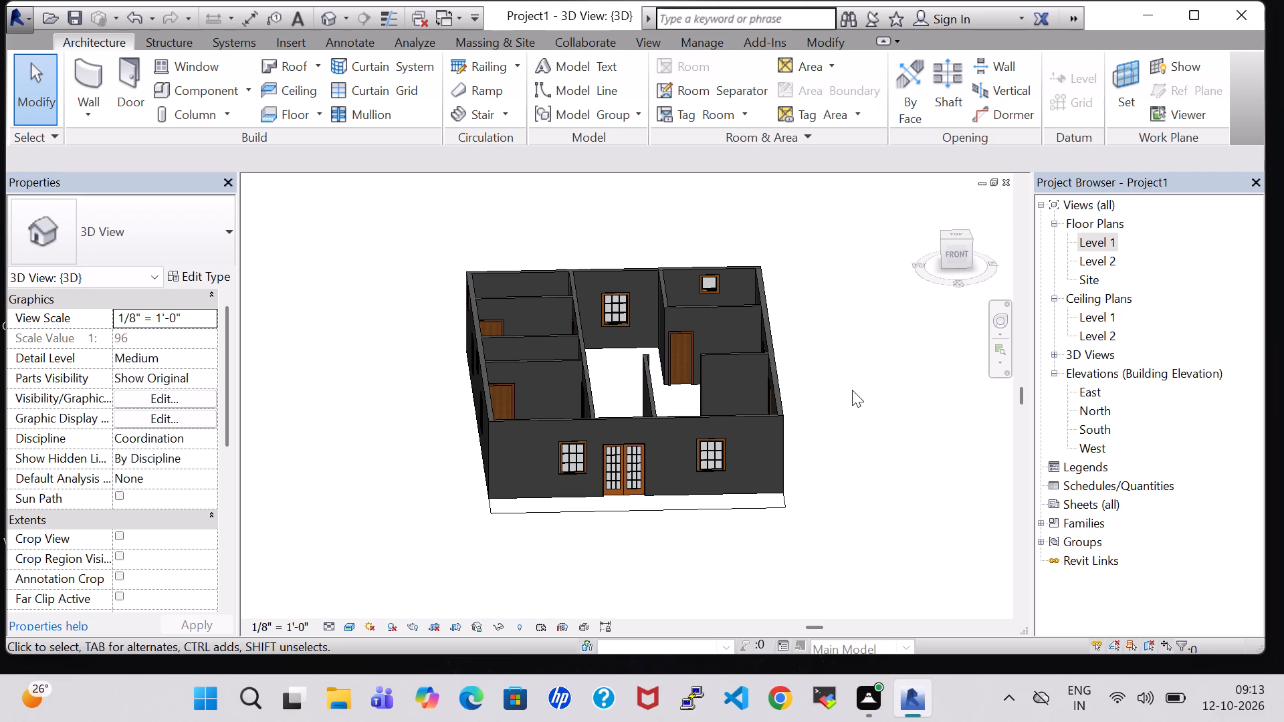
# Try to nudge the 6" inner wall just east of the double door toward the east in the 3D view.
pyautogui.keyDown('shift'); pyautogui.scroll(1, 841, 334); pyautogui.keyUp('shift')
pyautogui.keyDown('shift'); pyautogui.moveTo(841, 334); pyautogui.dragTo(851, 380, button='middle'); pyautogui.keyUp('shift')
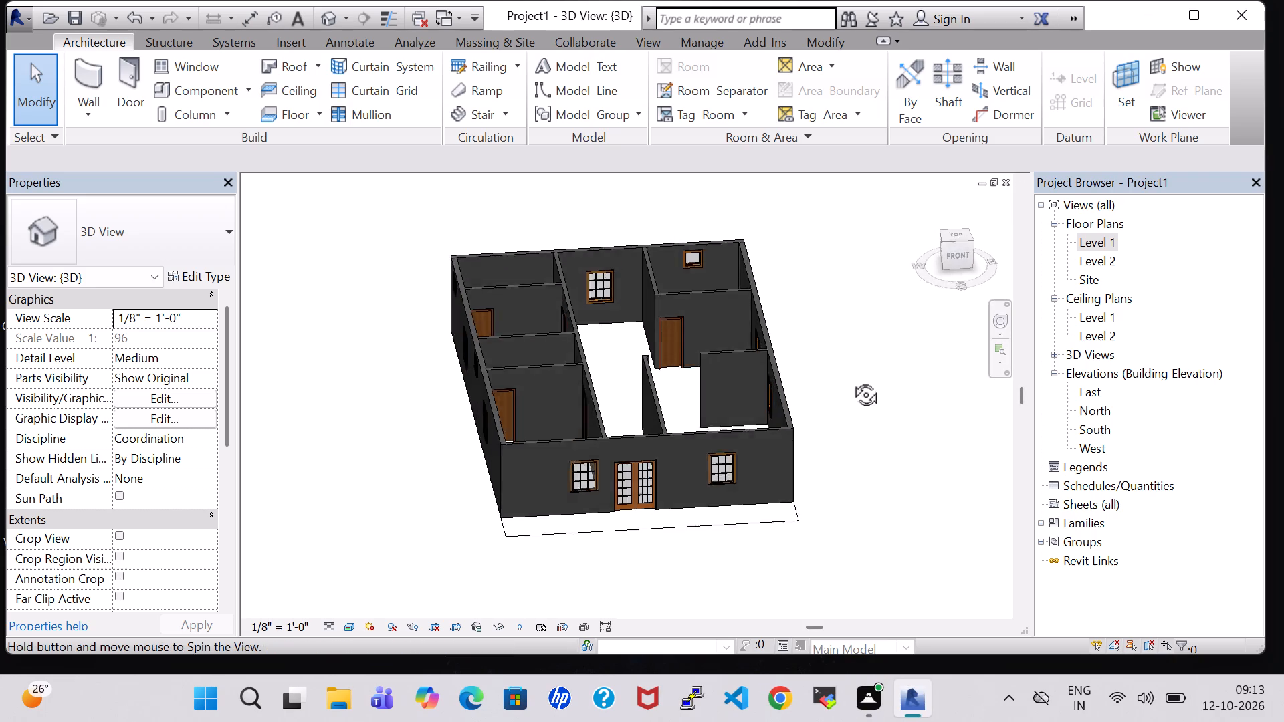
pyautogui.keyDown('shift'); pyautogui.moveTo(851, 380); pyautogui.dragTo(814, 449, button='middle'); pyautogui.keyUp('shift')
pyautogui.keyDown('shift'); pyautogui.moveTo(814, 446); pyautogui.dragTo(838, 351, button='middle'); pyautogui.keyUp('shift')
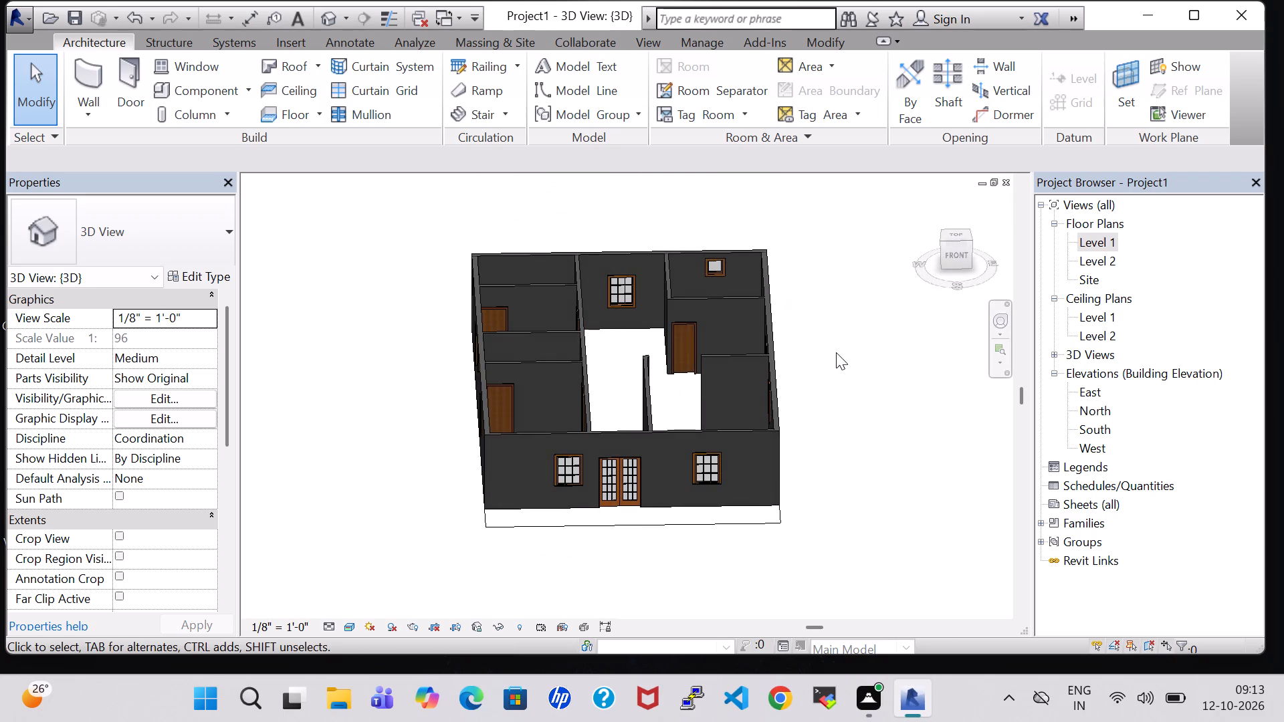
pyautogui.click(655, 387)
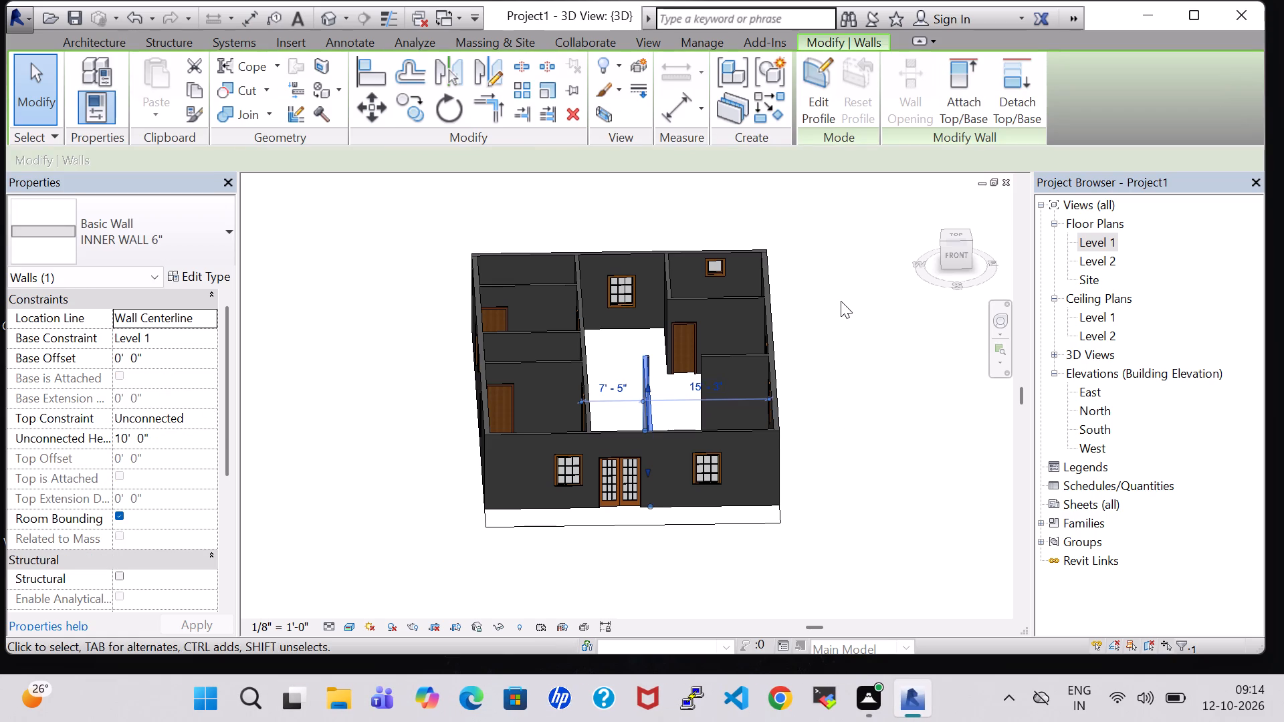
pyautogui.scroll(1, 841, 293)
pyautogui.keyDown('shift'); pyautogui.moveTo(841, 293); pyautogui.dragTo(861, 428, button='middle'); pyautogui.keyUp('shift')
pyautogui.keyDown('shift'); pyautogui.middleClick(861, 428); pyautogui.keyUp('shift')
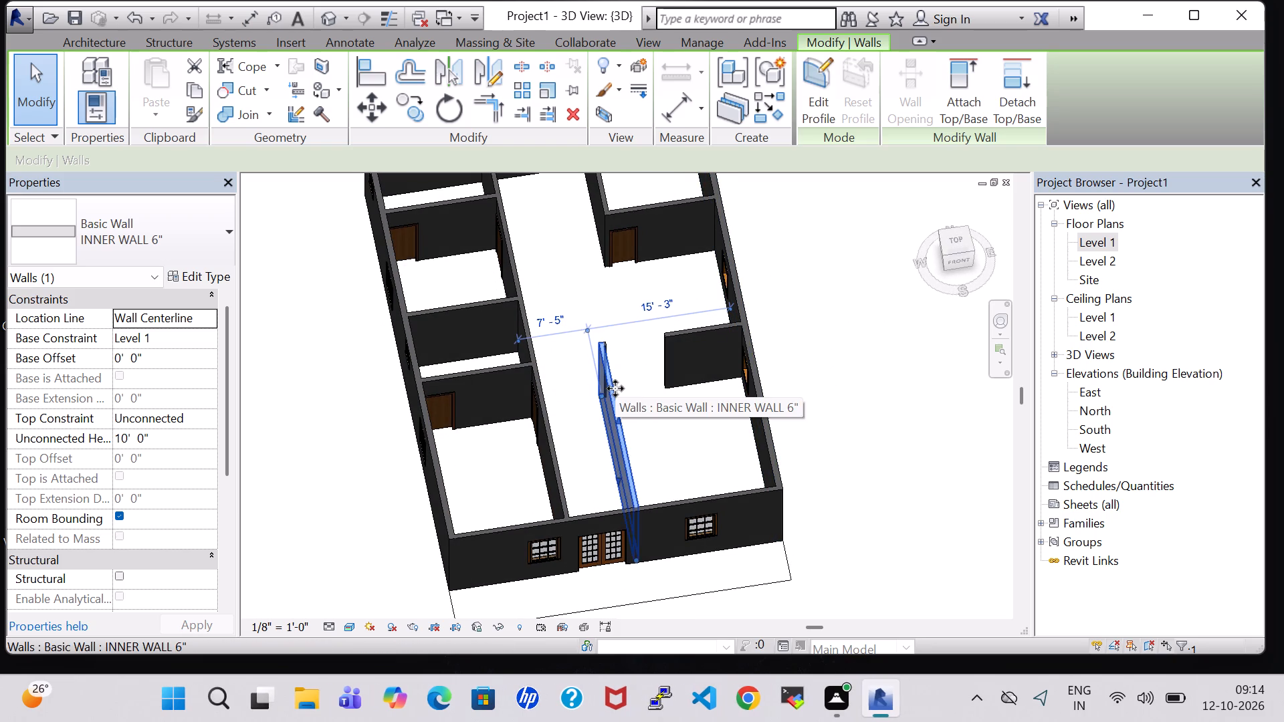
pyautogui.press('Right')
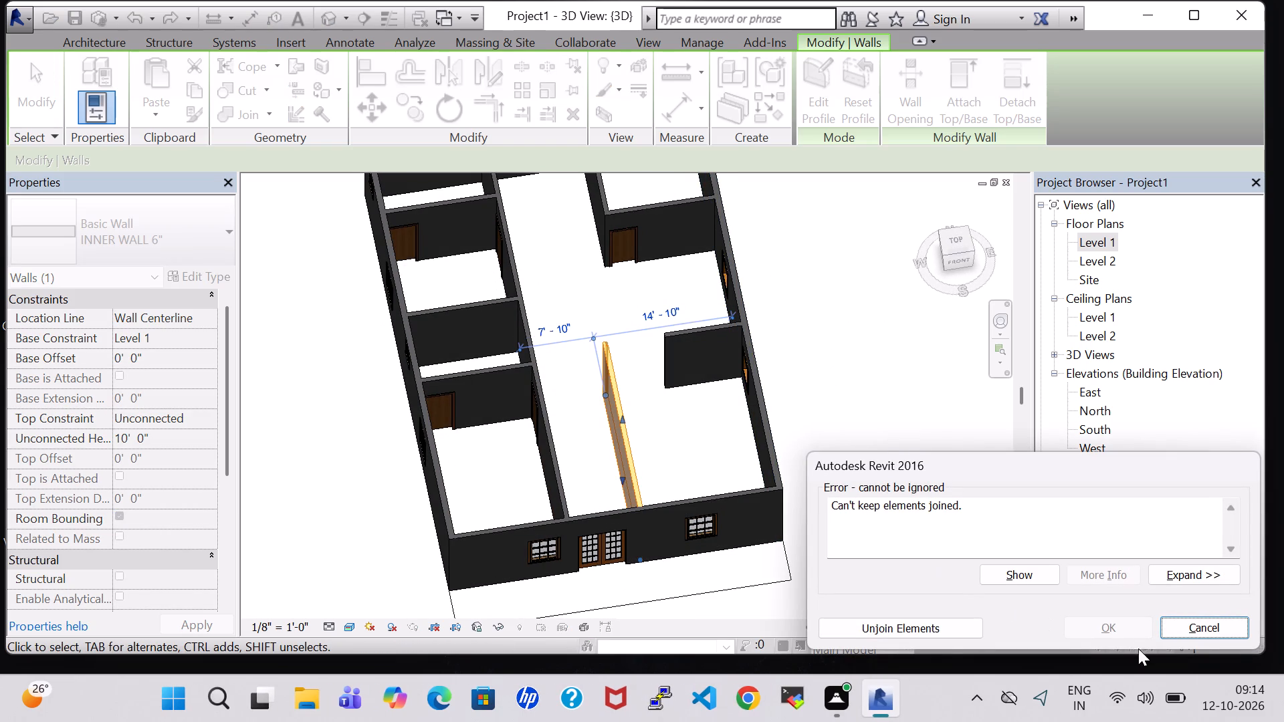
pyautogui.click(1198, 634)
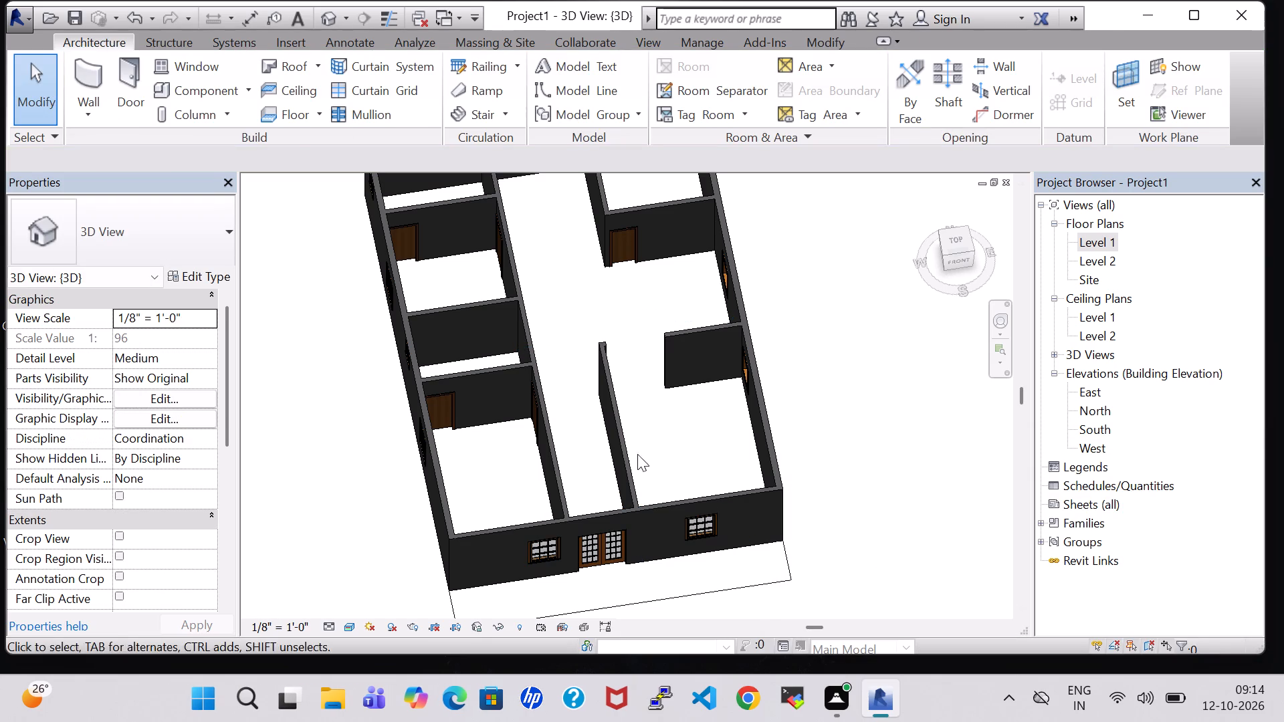
# Return to the Level 1 floor plan with the front part of the building in view.
pyautogui.doubleClick(1103, 248)
pyautogui.scroll(-4, 958, 325)
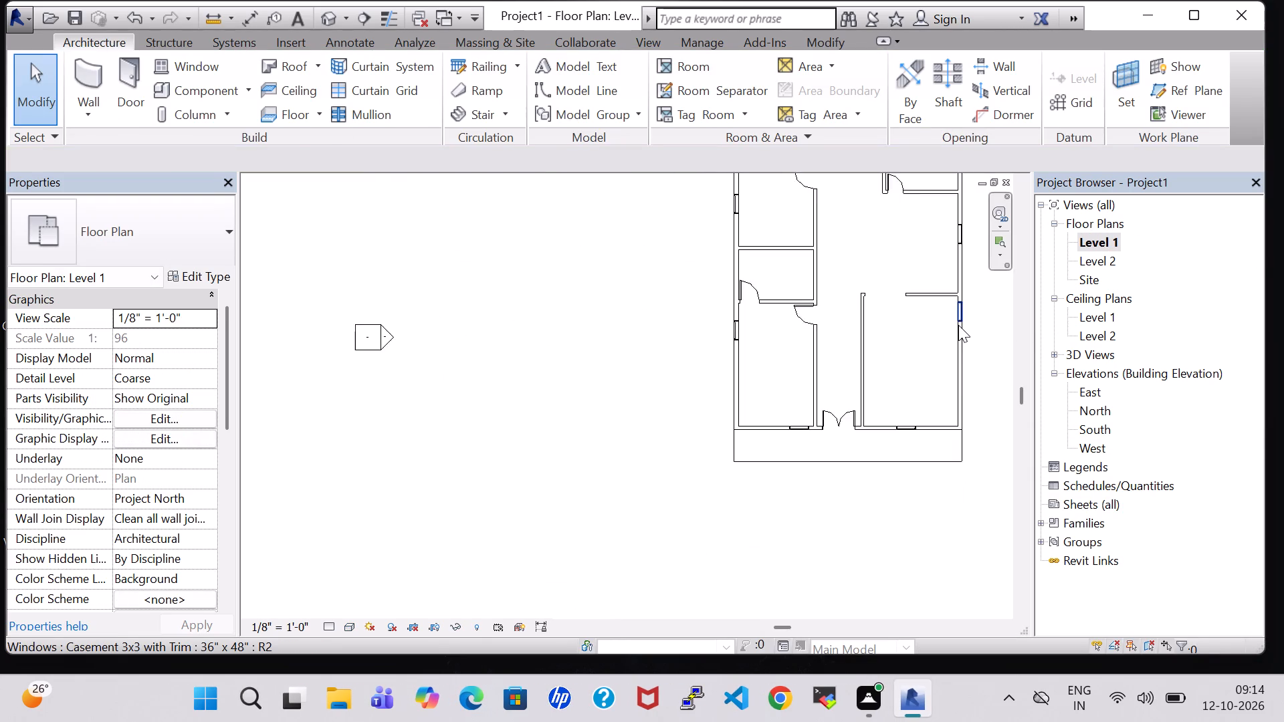
# Nudge the 6" inner wall on the northeast room's west side west until it is 7'-10" from the corridor's west partition.
pyautogui.scroll(-3, 958, 325)
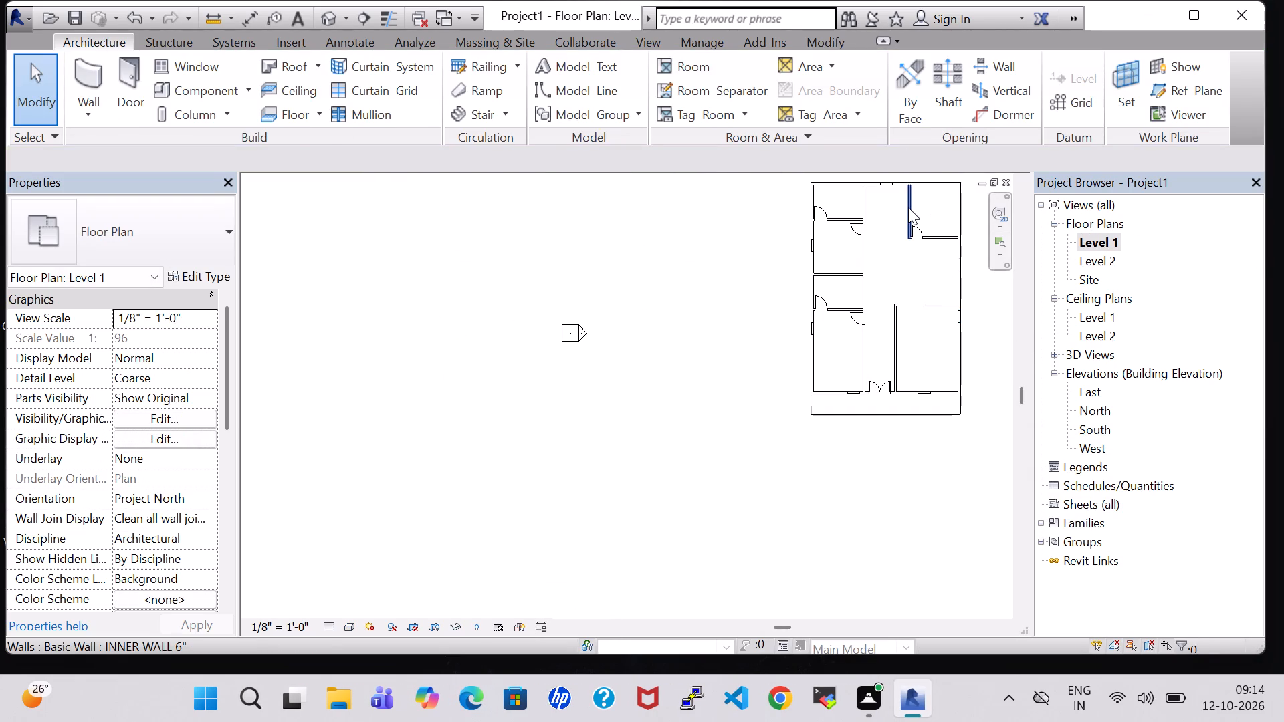
pyautogui.click(908, 207)
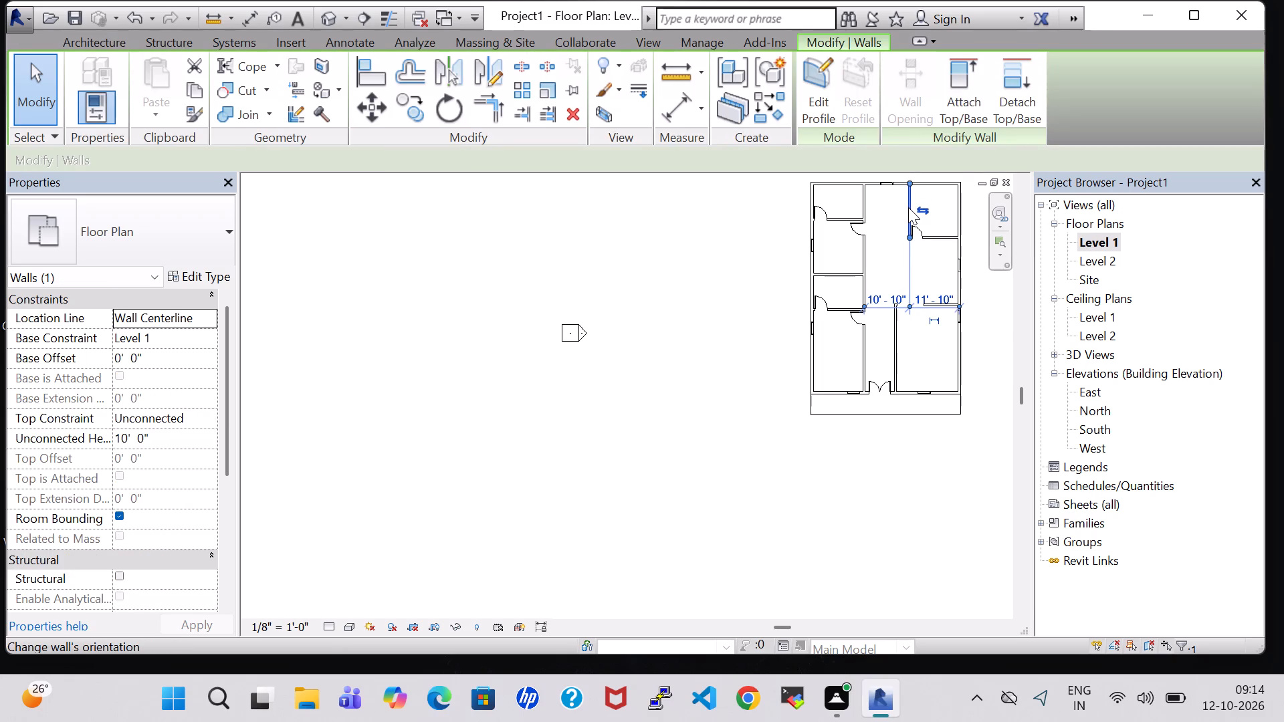
pyautogui.press('Left')
pyautogui.press('Left')
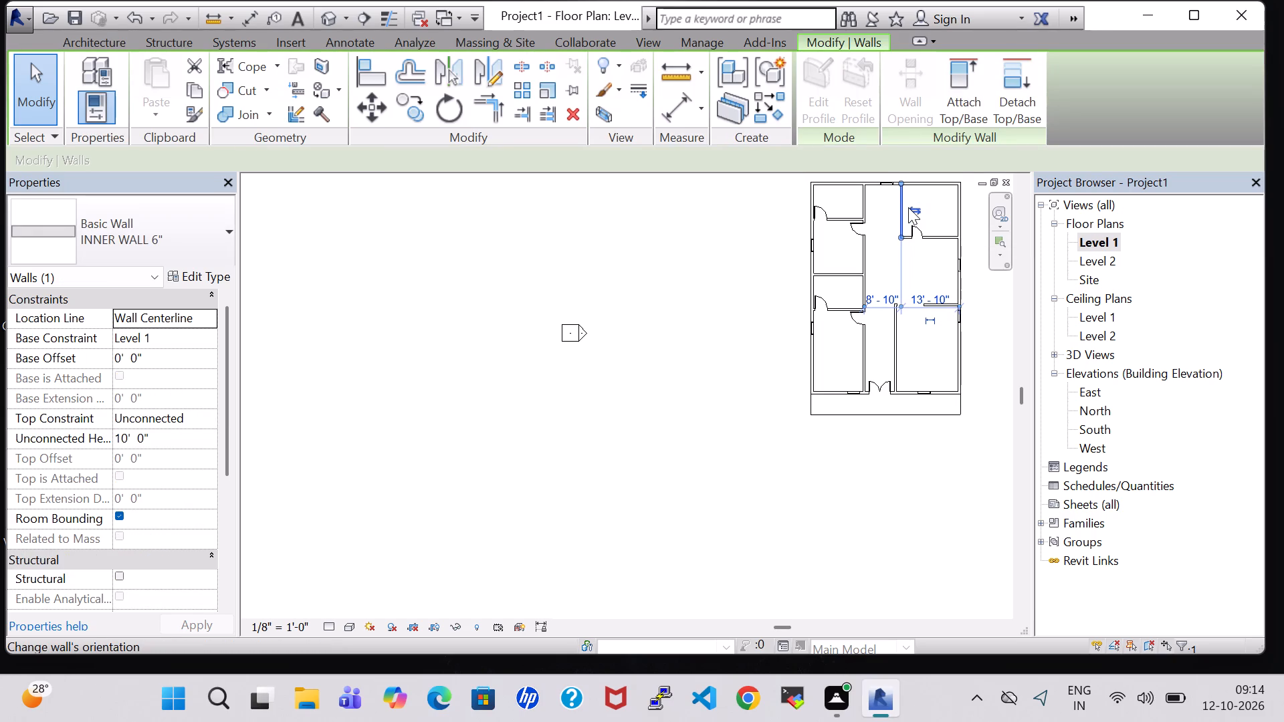
pyautogui.press('Left')
pyautogui.press('Left')
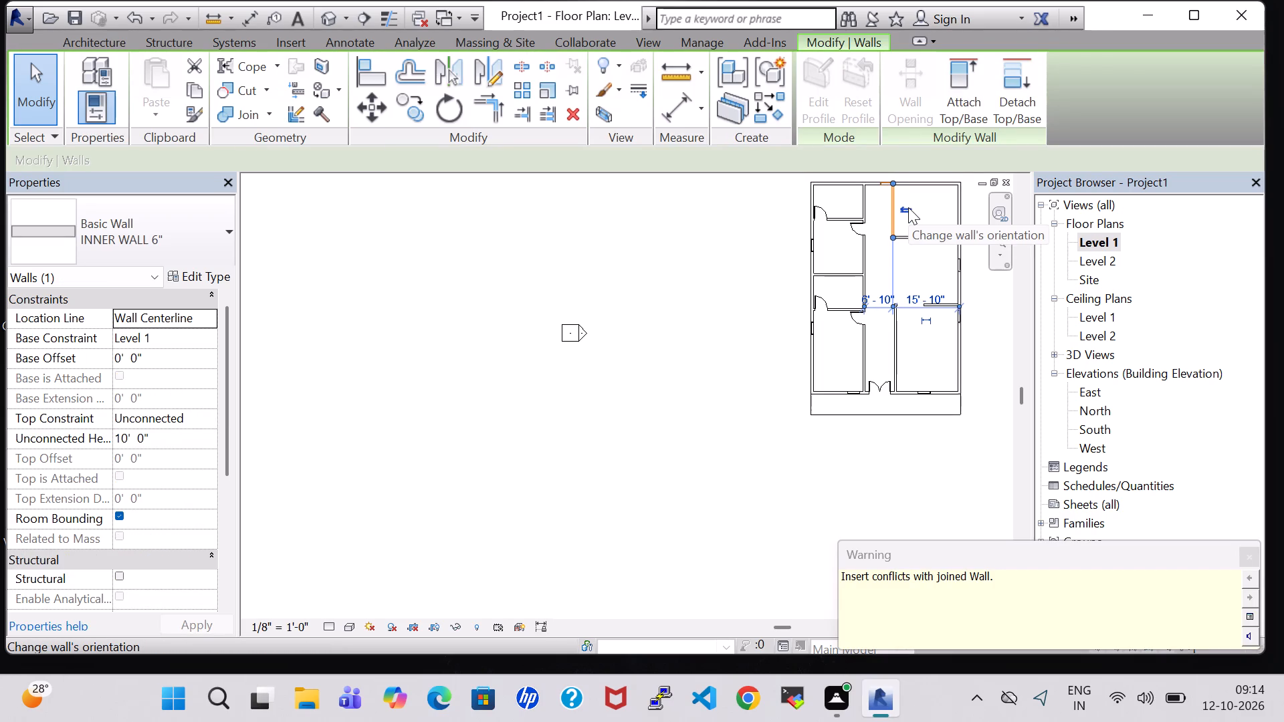
pyautogui.press('Right')
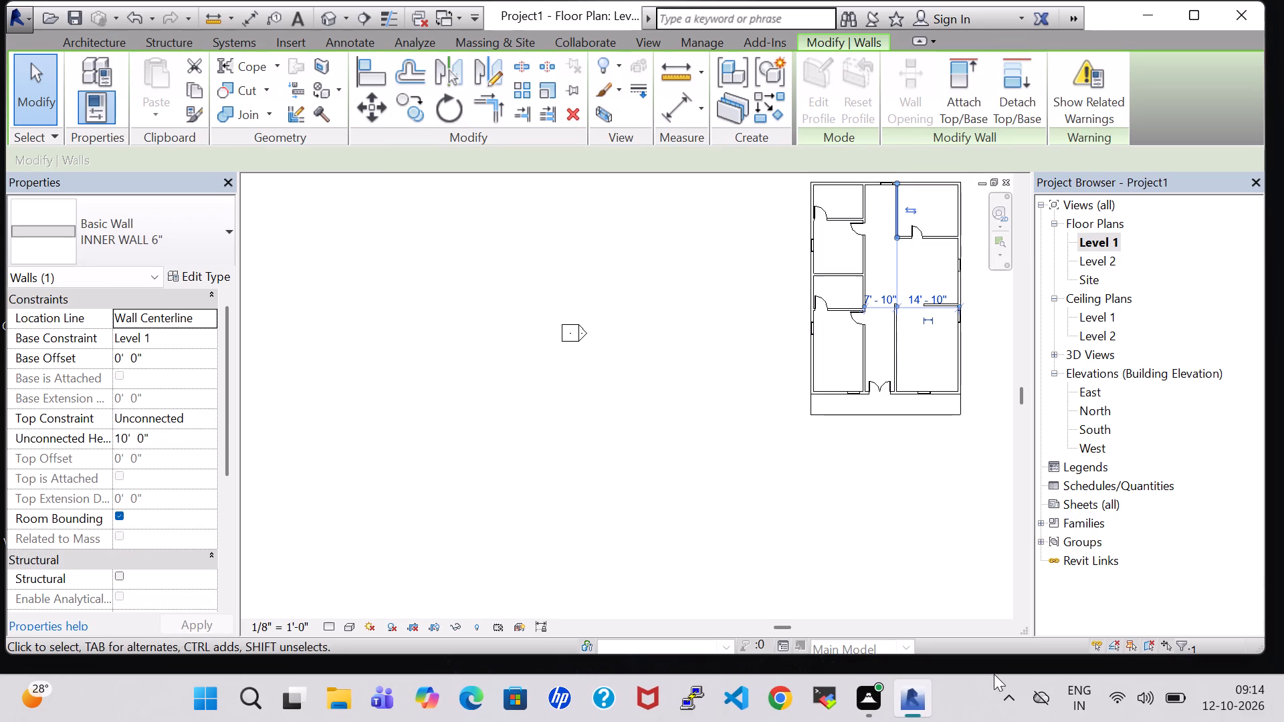
pyautogui.click(936, 509)
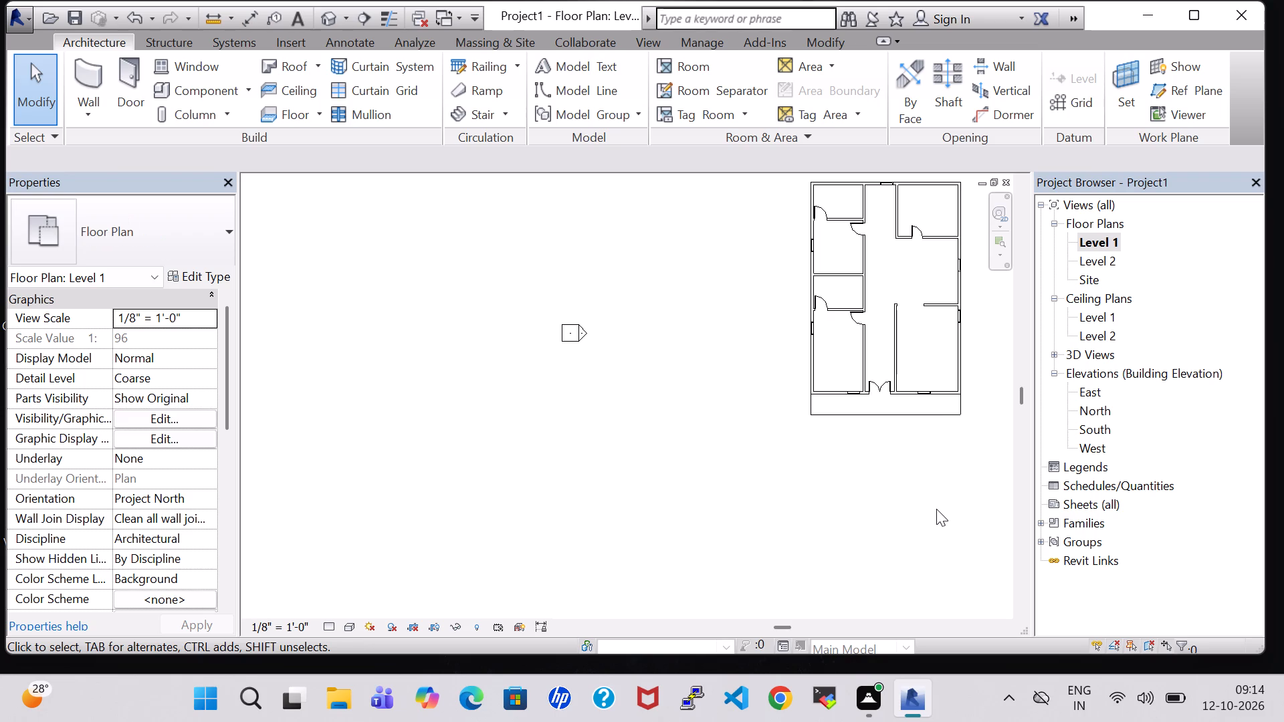
# Nudge the casement window in the north wall slightly west, centring it between the two corridor partitions.
pyautogui.scroll(3, 936, 509)
pyautogui.scroll(1, 982, 448)
pyautogui.moveTo(982, 448); pyautogui.dragTo(712, 721, button='middle')
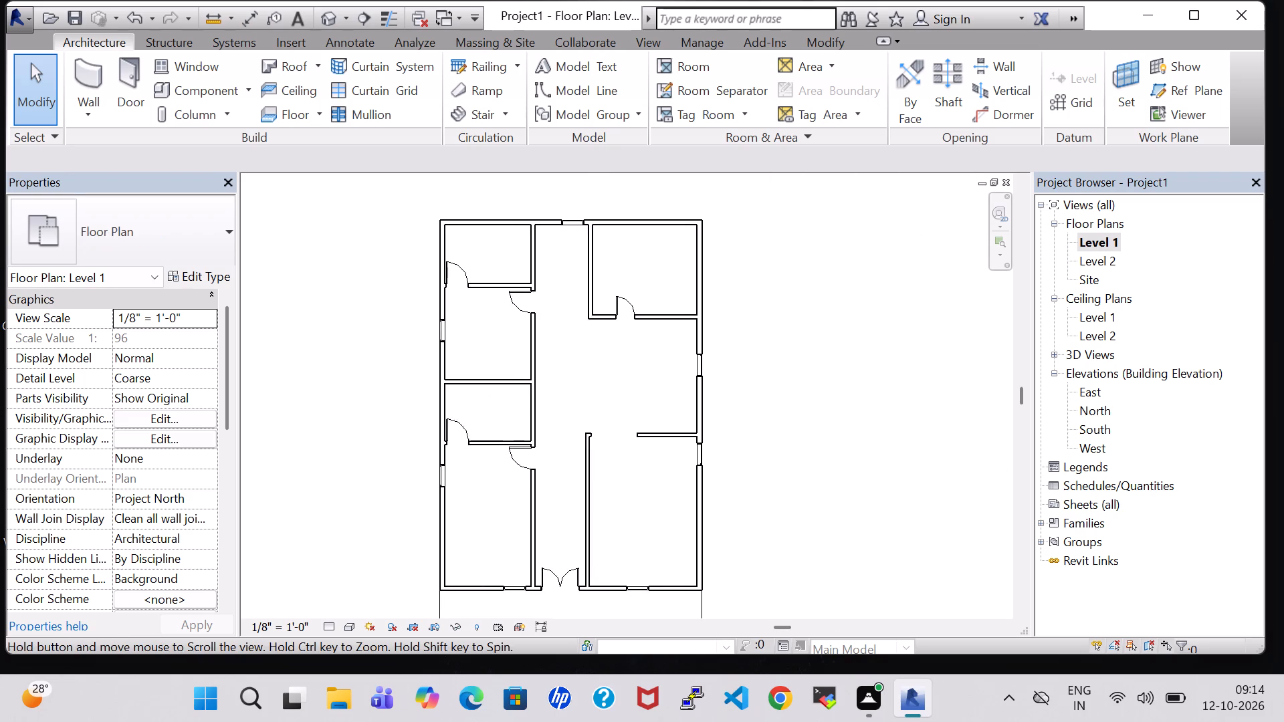
pyautogui.moveTo(712, 721); pyautogui.dragTo(714, 721, button='middle')
pyautogui.scroll(-1, 754, 572)
pyautogui.scroll(-1, 800, 354)
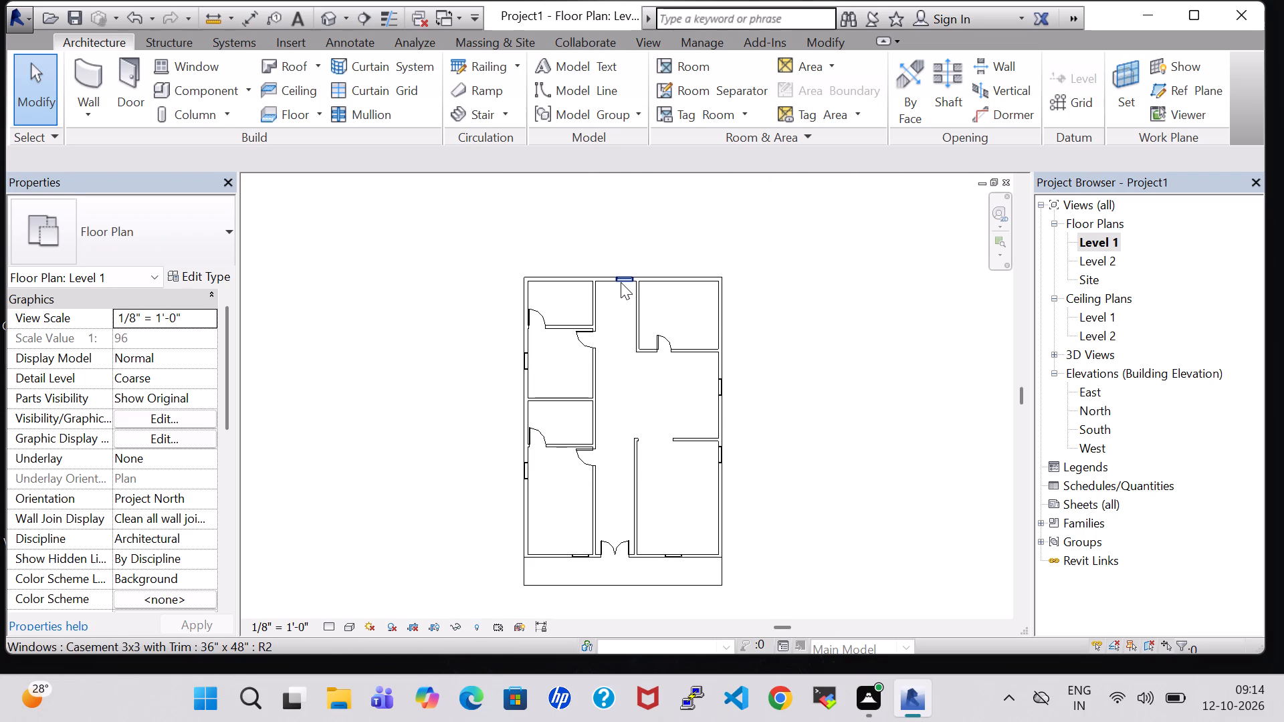
pyautogui.click(621, 282)
pyautogui.press('Left')
pyautogui.press('Left')
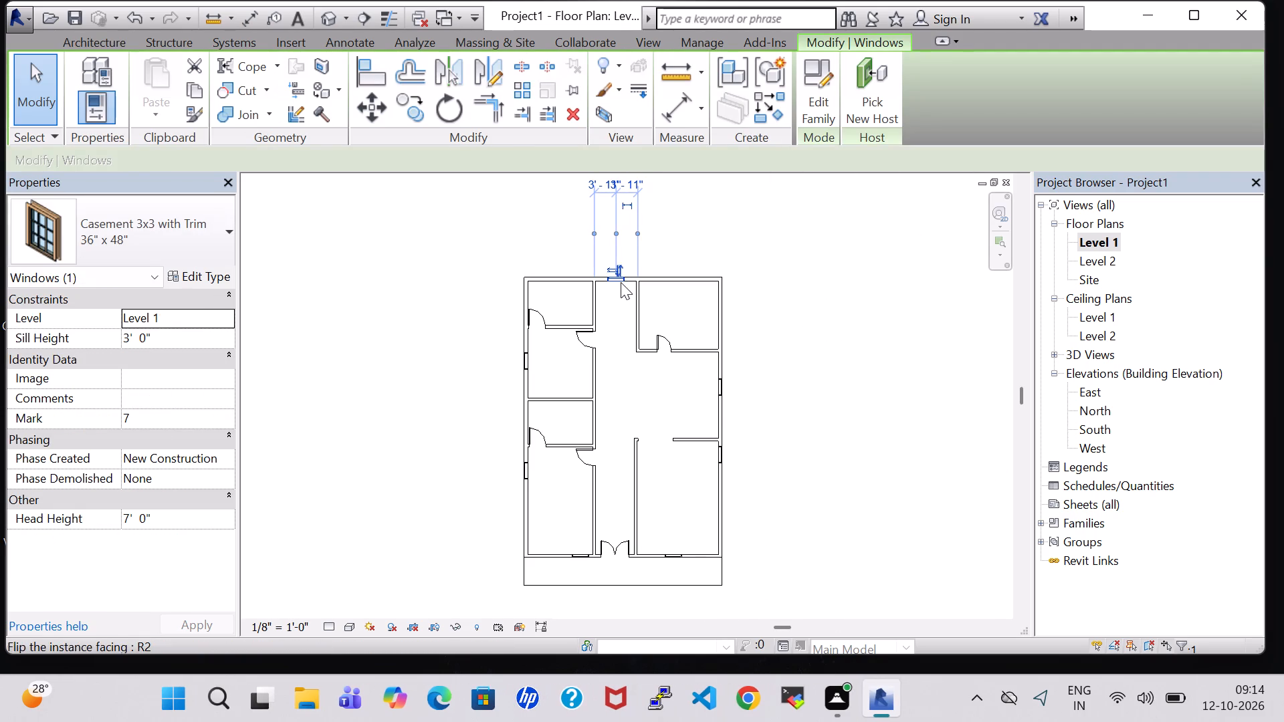
pyautogui.click(853, 351)
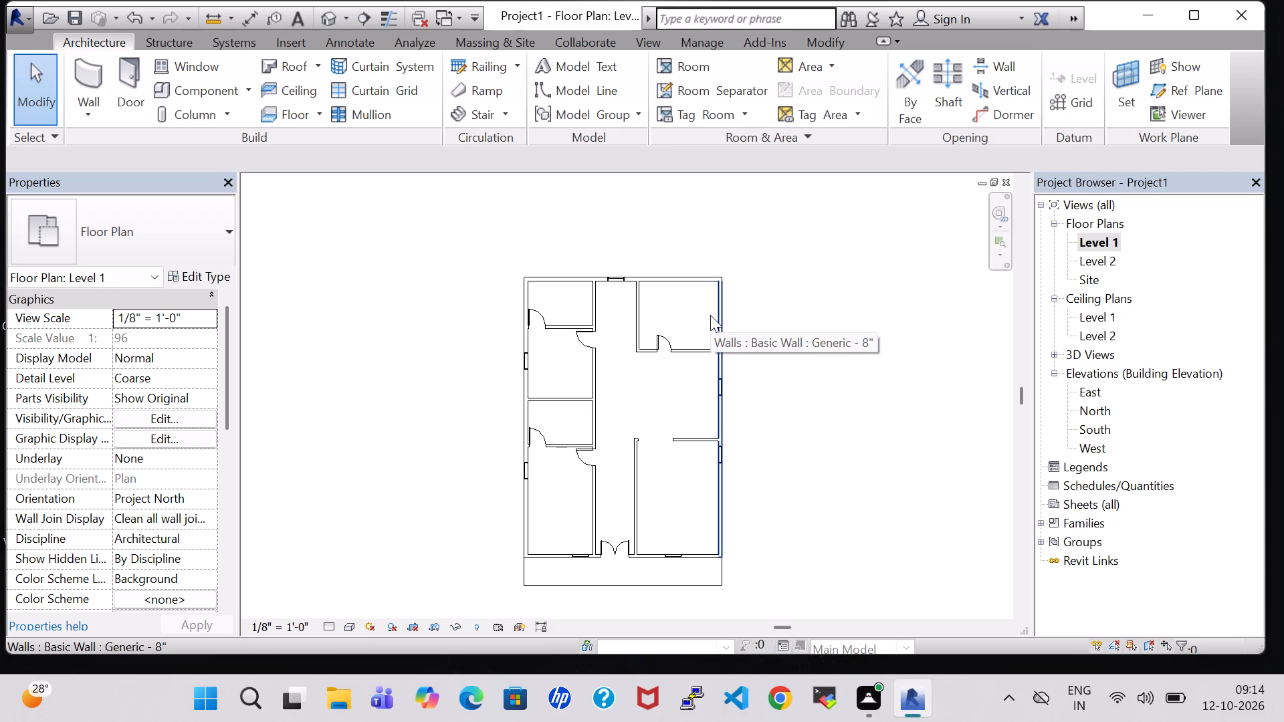
# Place tagged rooms in the four enclosed spaces along the building's west side, from north to south.
pyautogui.click(716, 59)
pyautogui.click(691, 70)
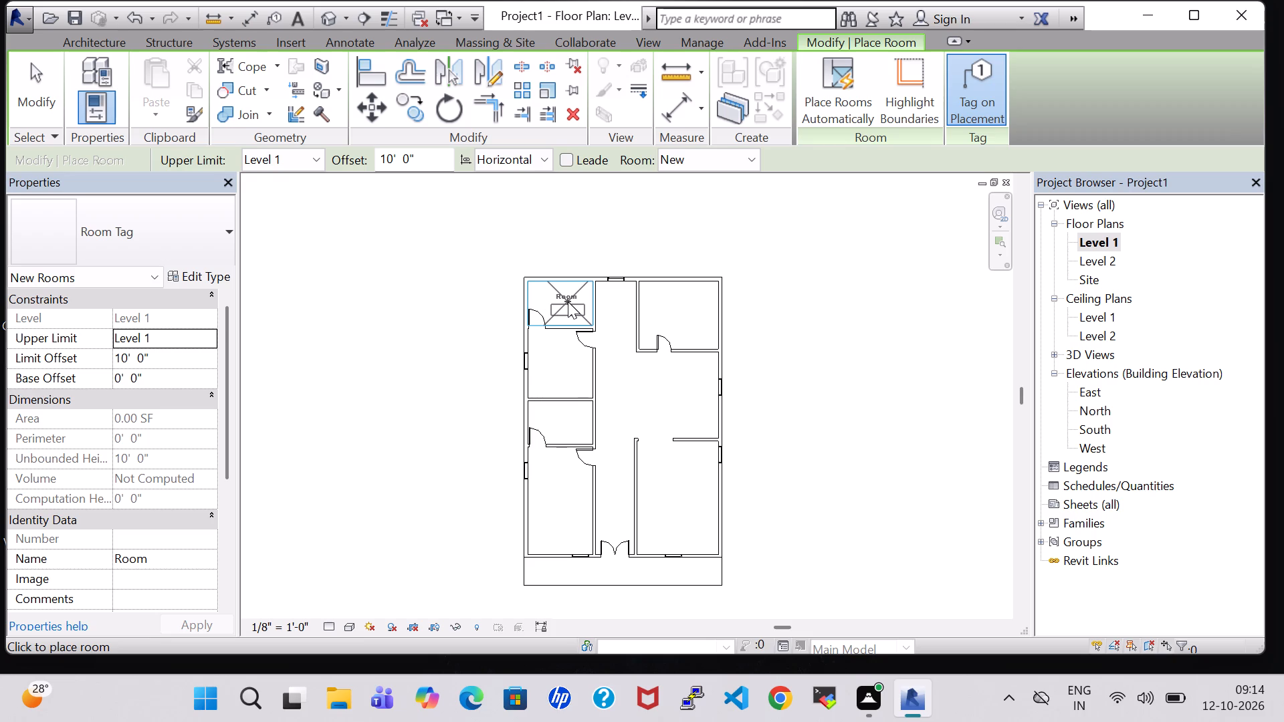
pyautogui.click(560, 301)
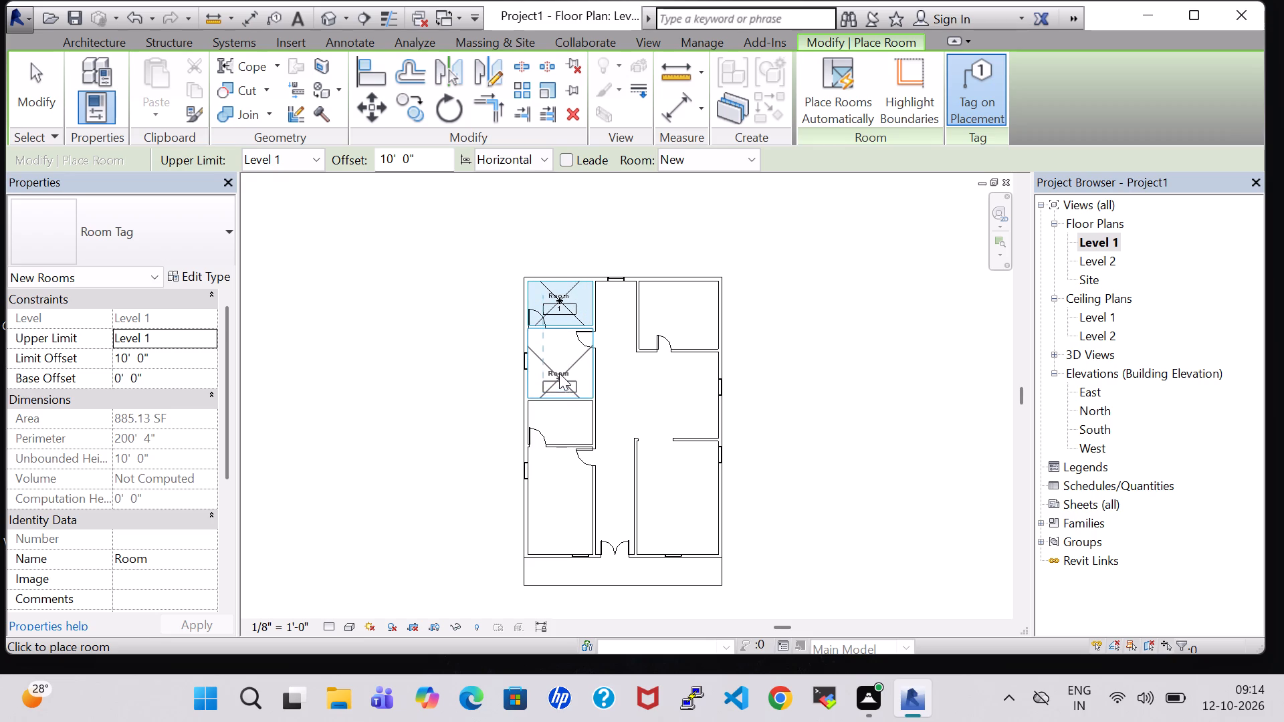
pyautogui.click(559, 369)
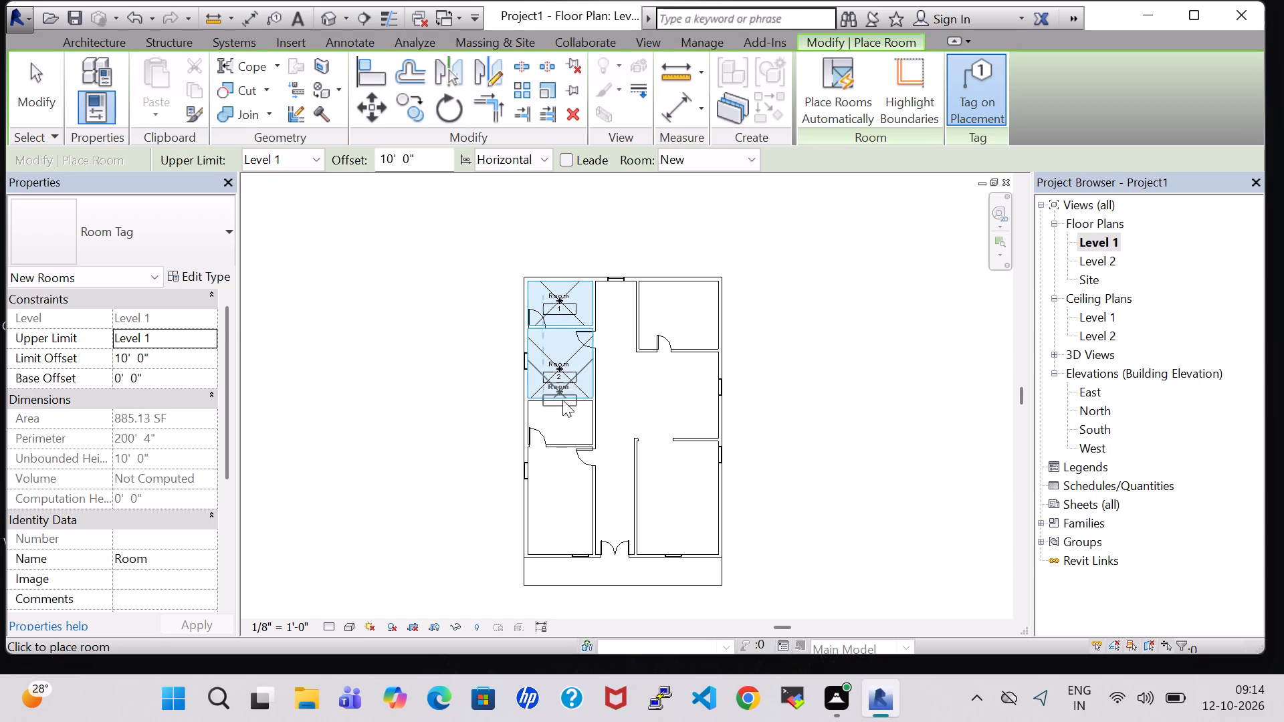
pyautogui.click(562, 413)
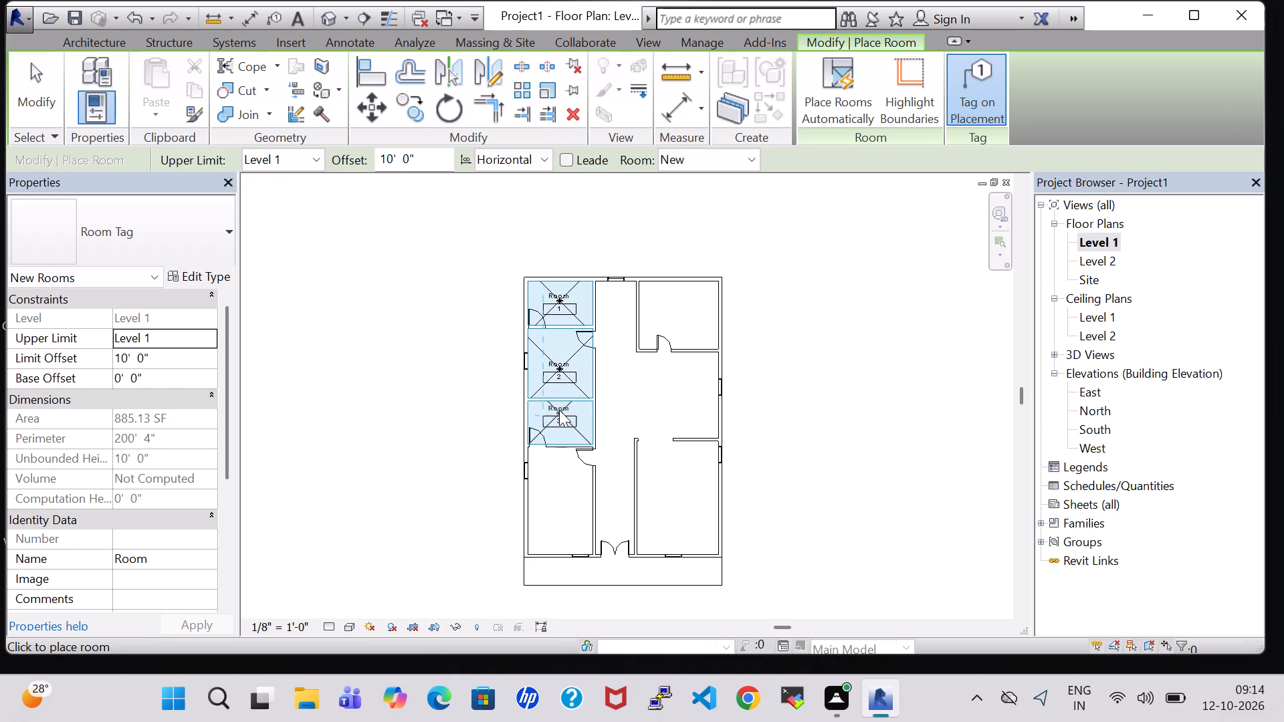
pyautogui.click(564, 489)
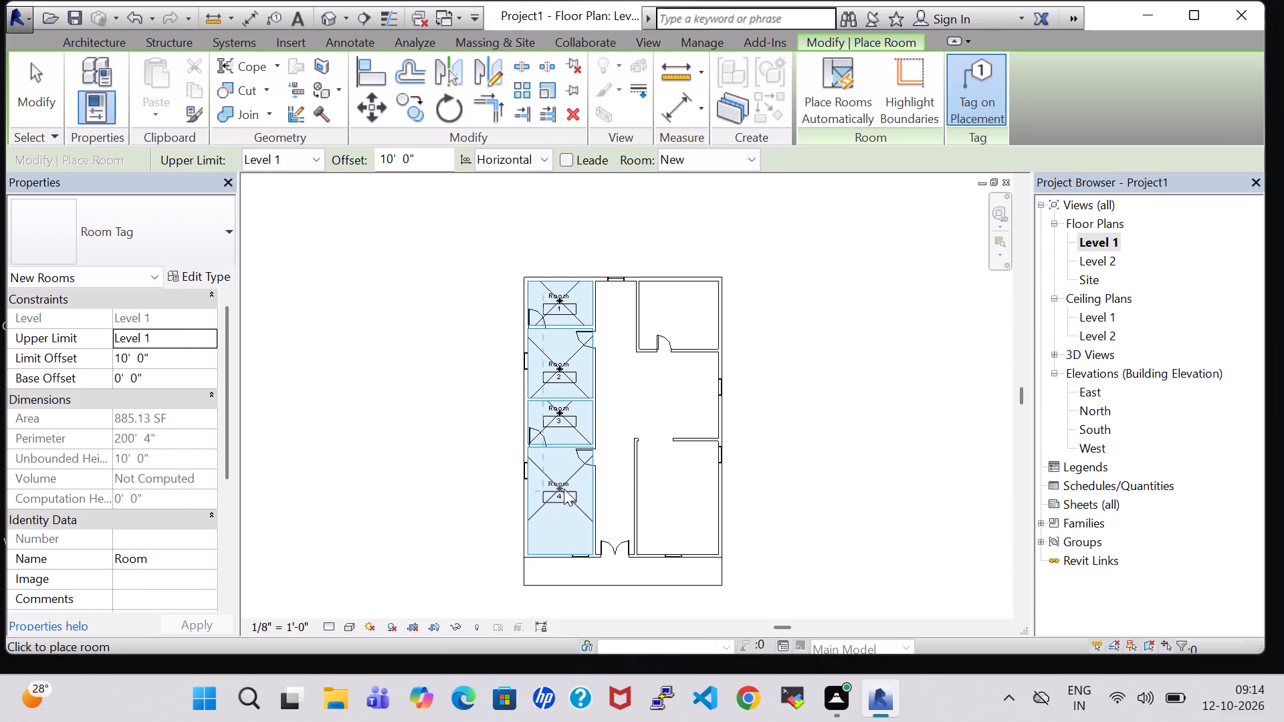
# Place four tagged rooms in the connected open space: north corridor, entrance corridor, southeast area and middle east area.
pyautogui.click(618, 312)
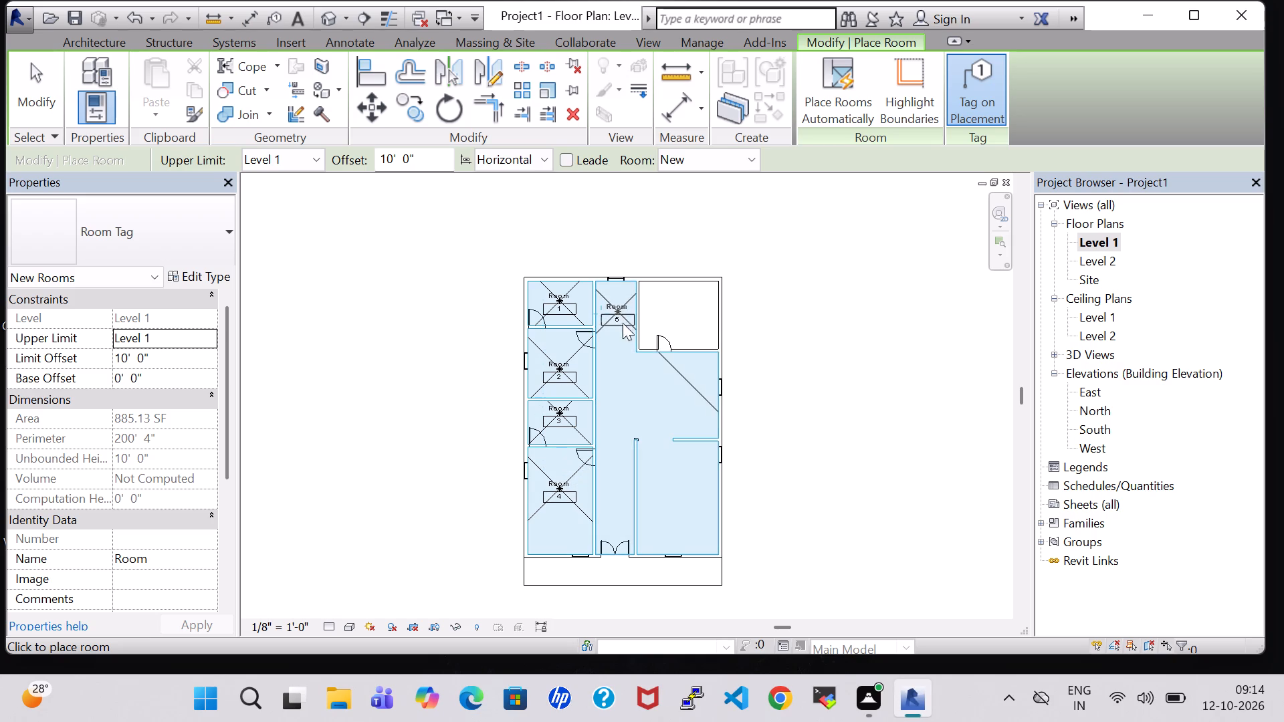
pyautogui.click(626, 504)
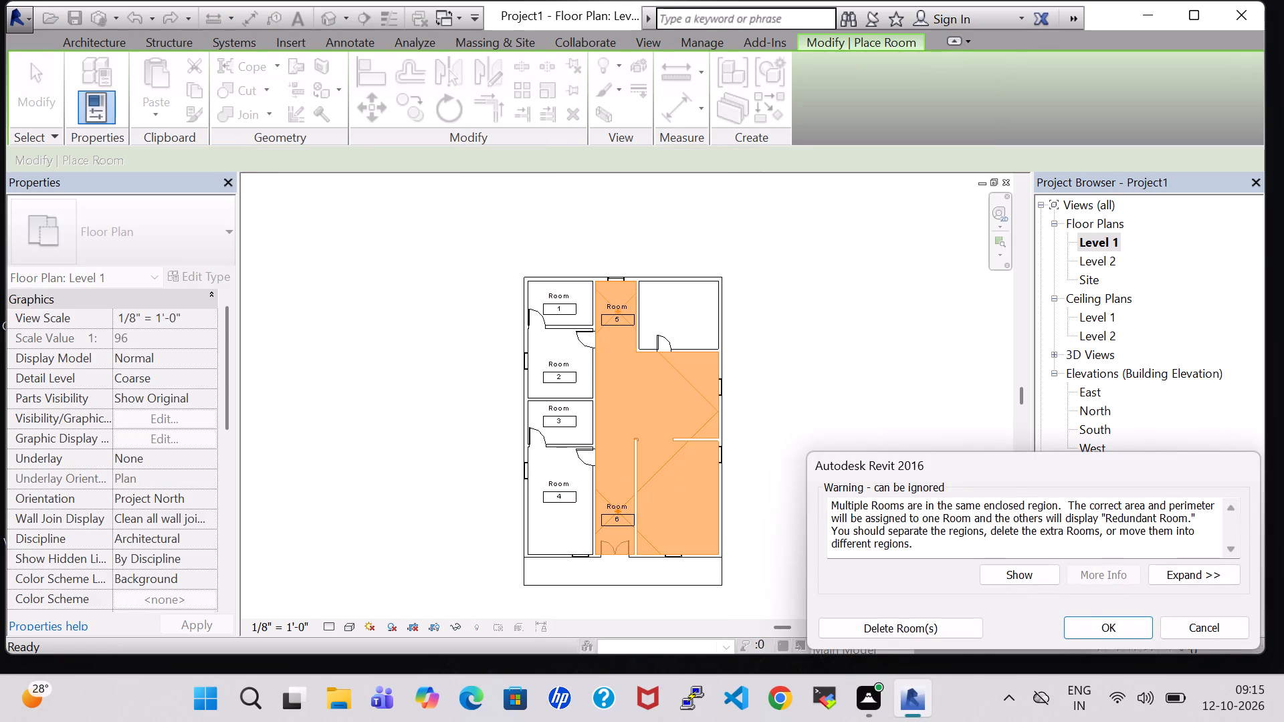
pyautogui.click(1093, 626)
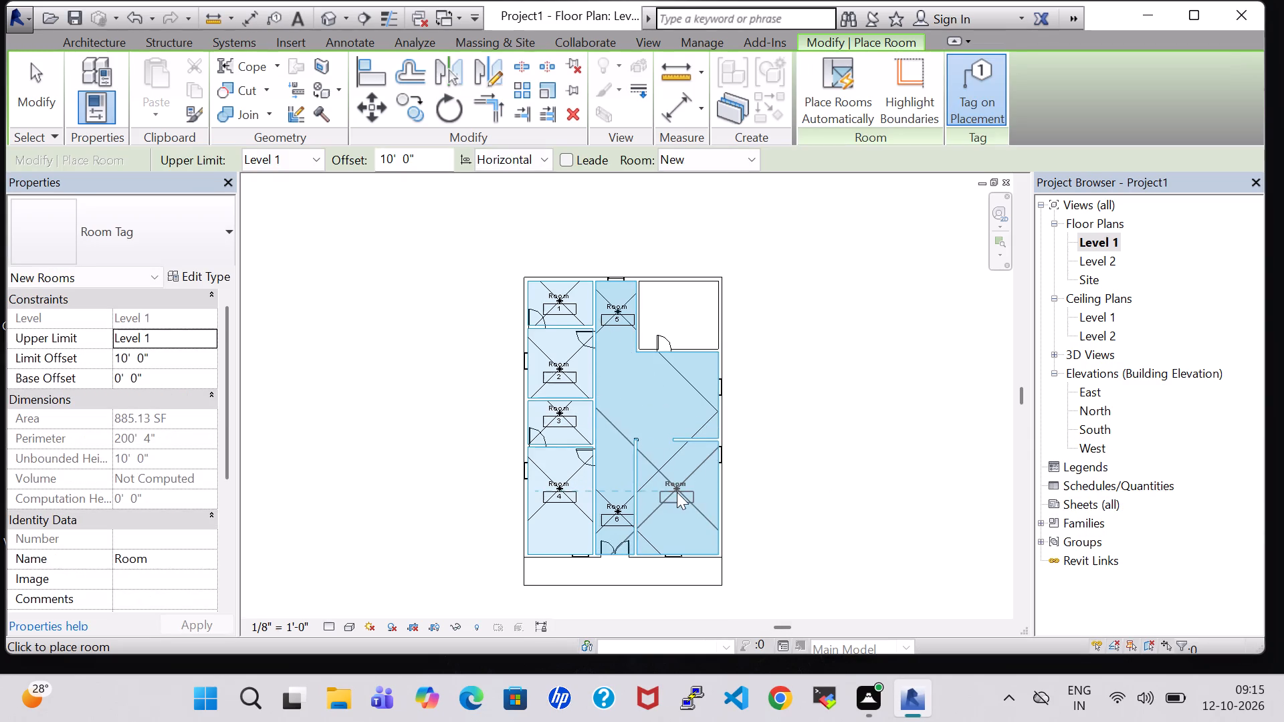
pyautogui.click(677, 492)
pyautogui.click(1107, 626)
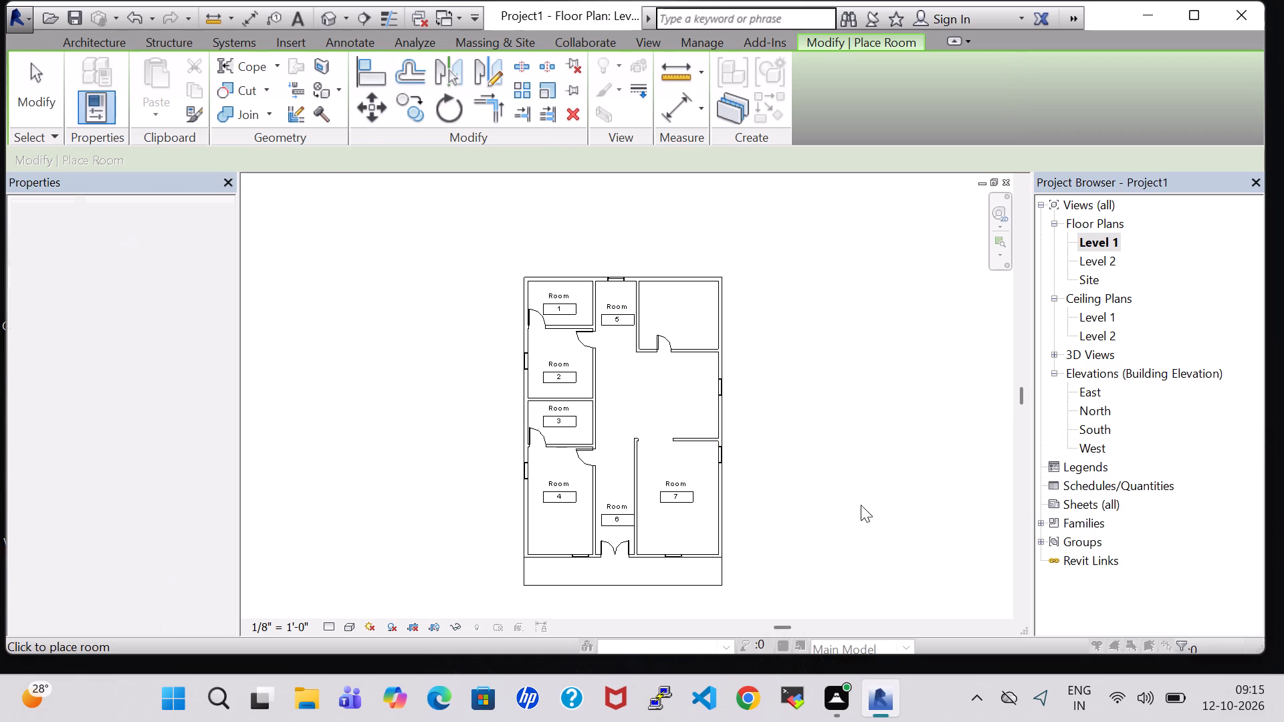
pyautogui.click(682, 396)
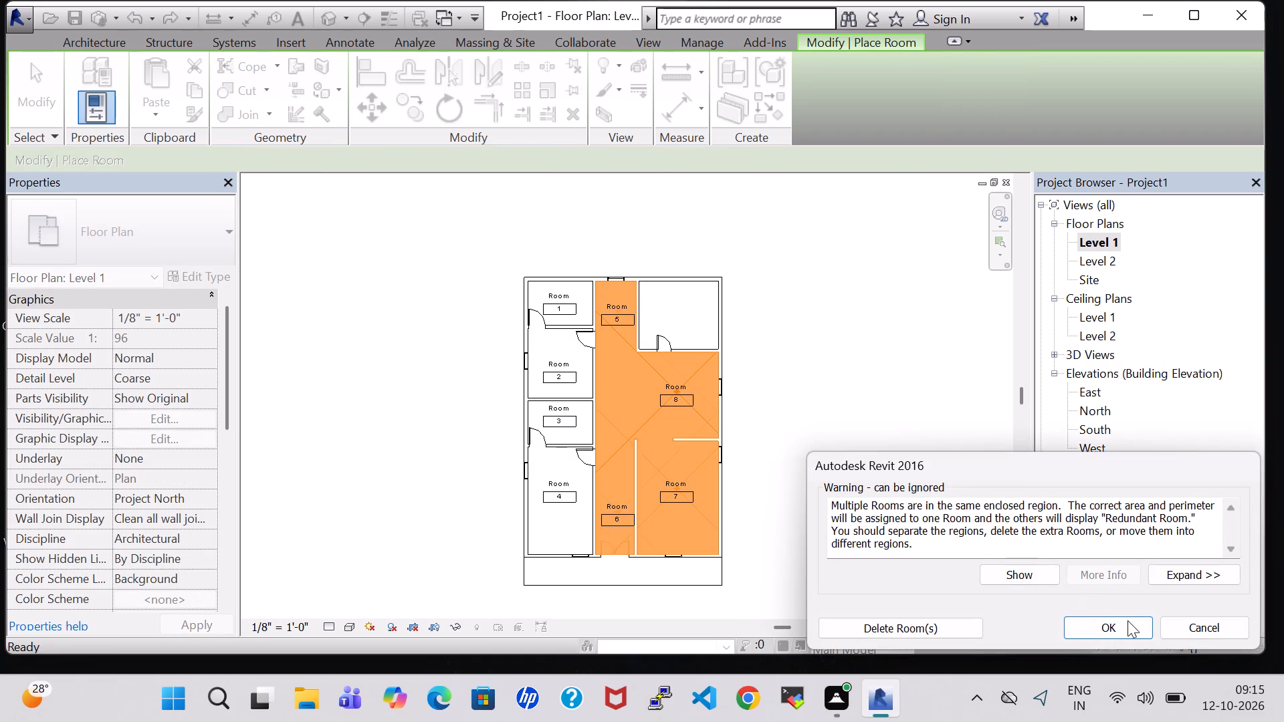
pyautogui.click(1129, 622)
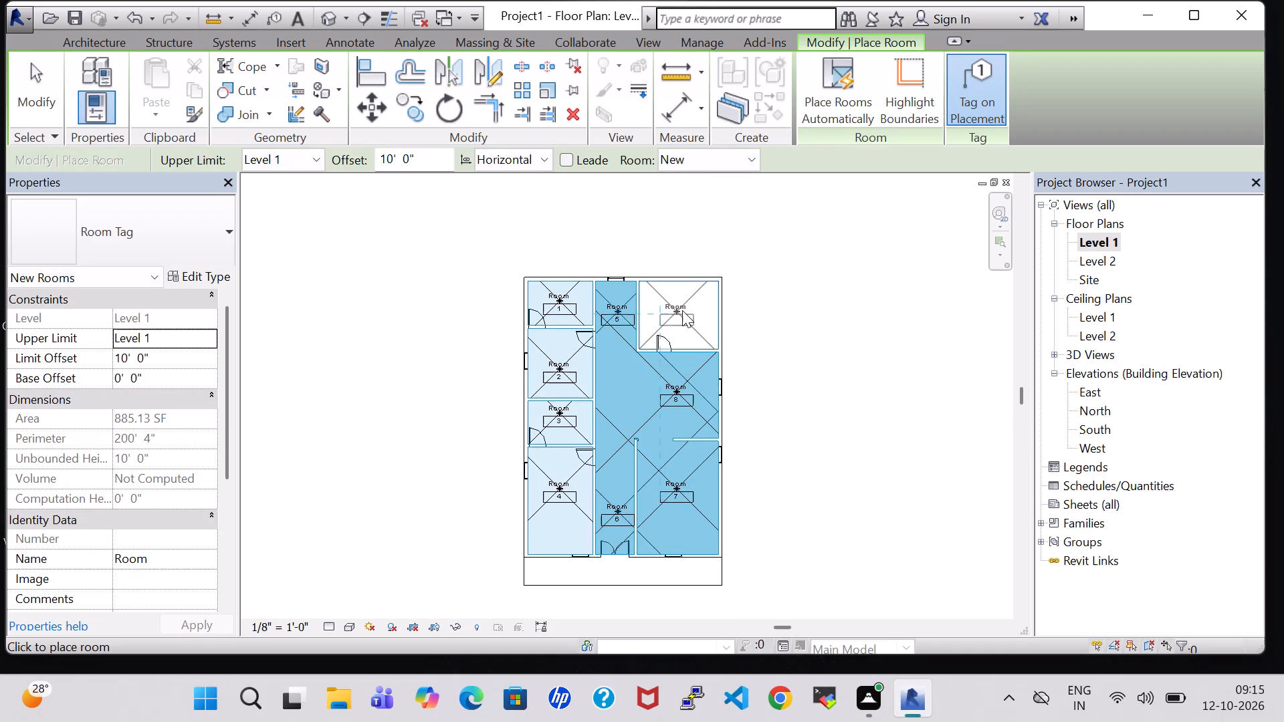
# Place tagged rooms in the enclosed northeast room and the open front area, and finish room placement.
pyautogui.click(682, 310)
pyautogui.click(635, 570)
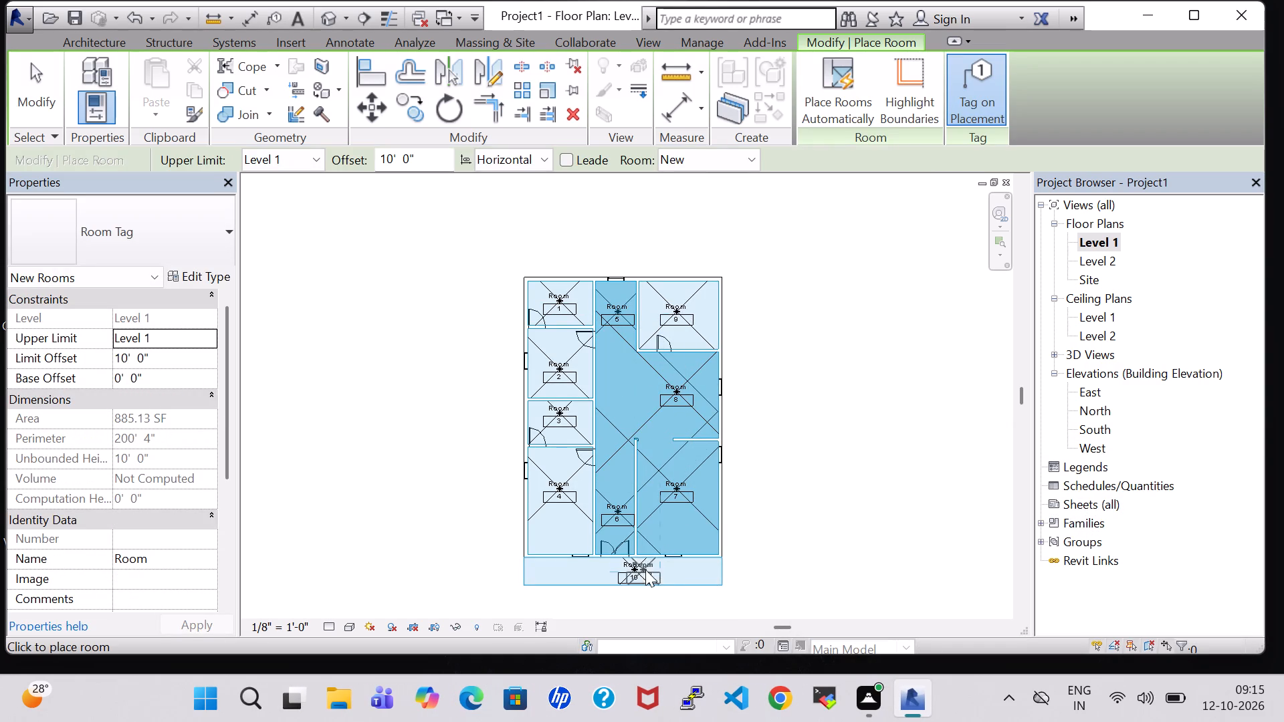
pyautogui.press('Escape')
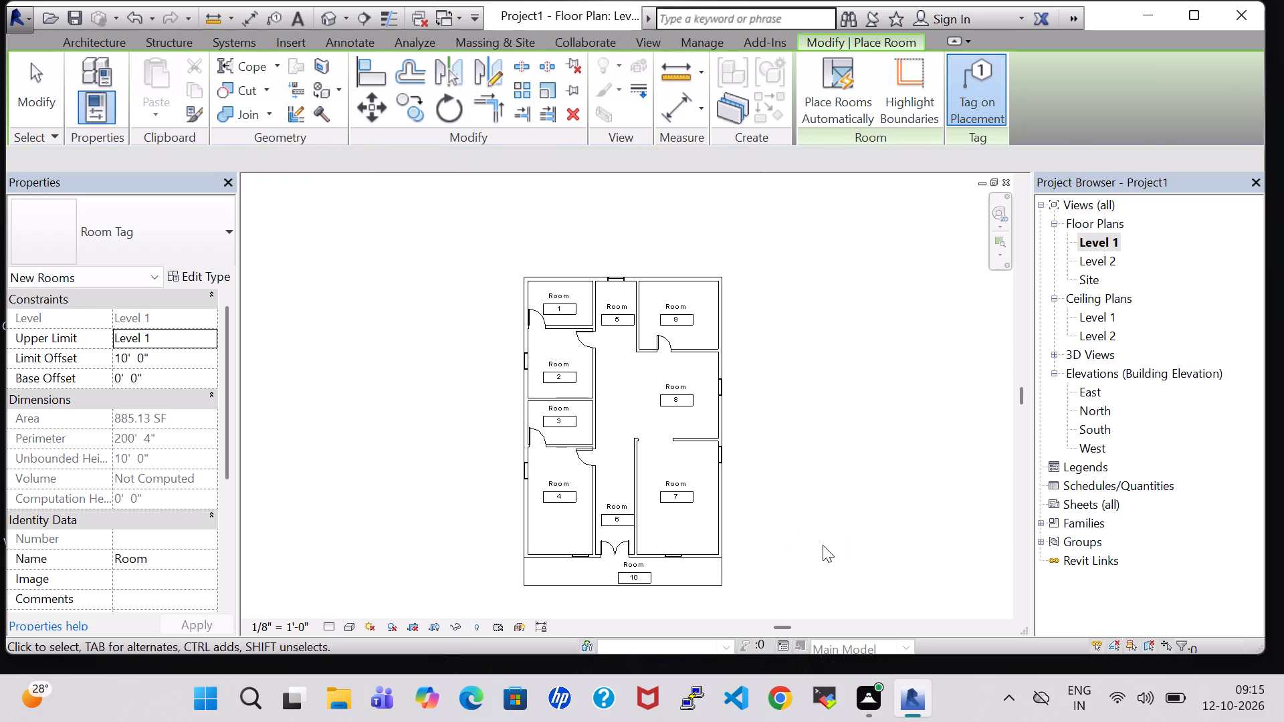
pyautogui.press('Escape')
# Turn off Show Room Number in the Room Tag type properties.
pyautogui.click(561, 289)
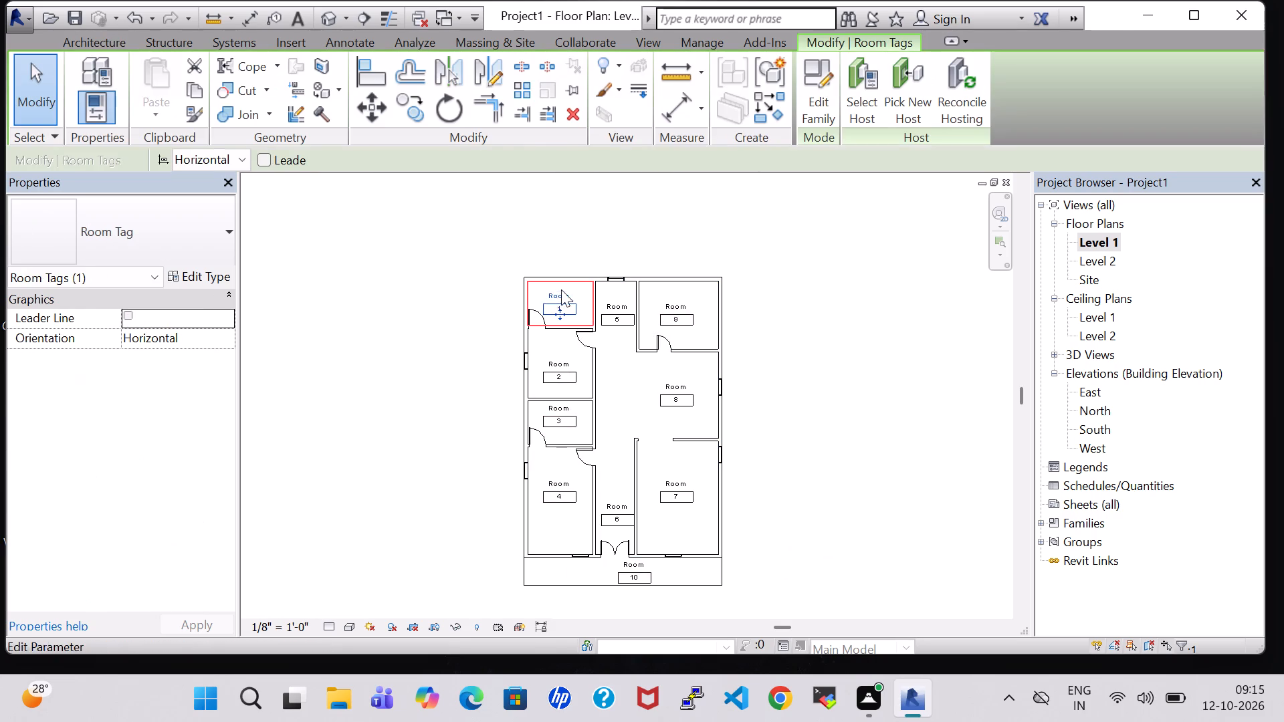
pyautogui.click(196, 279)
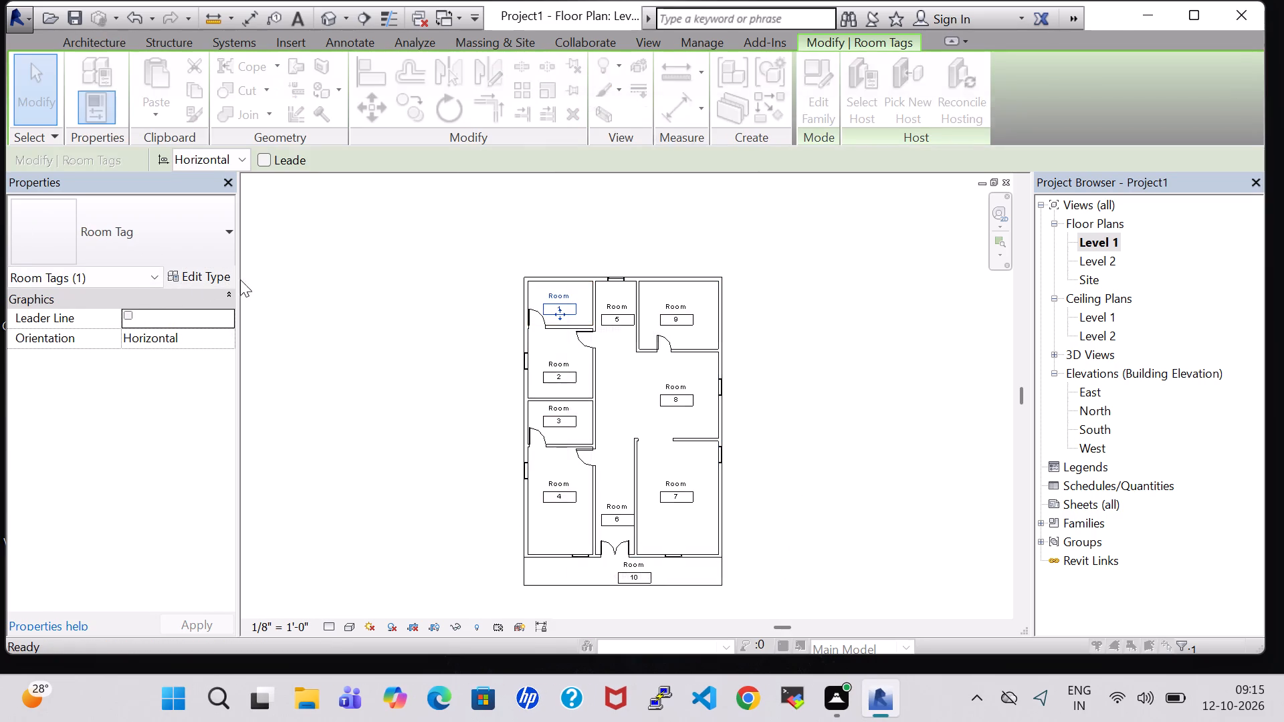
pyautogui.click(913, 285)
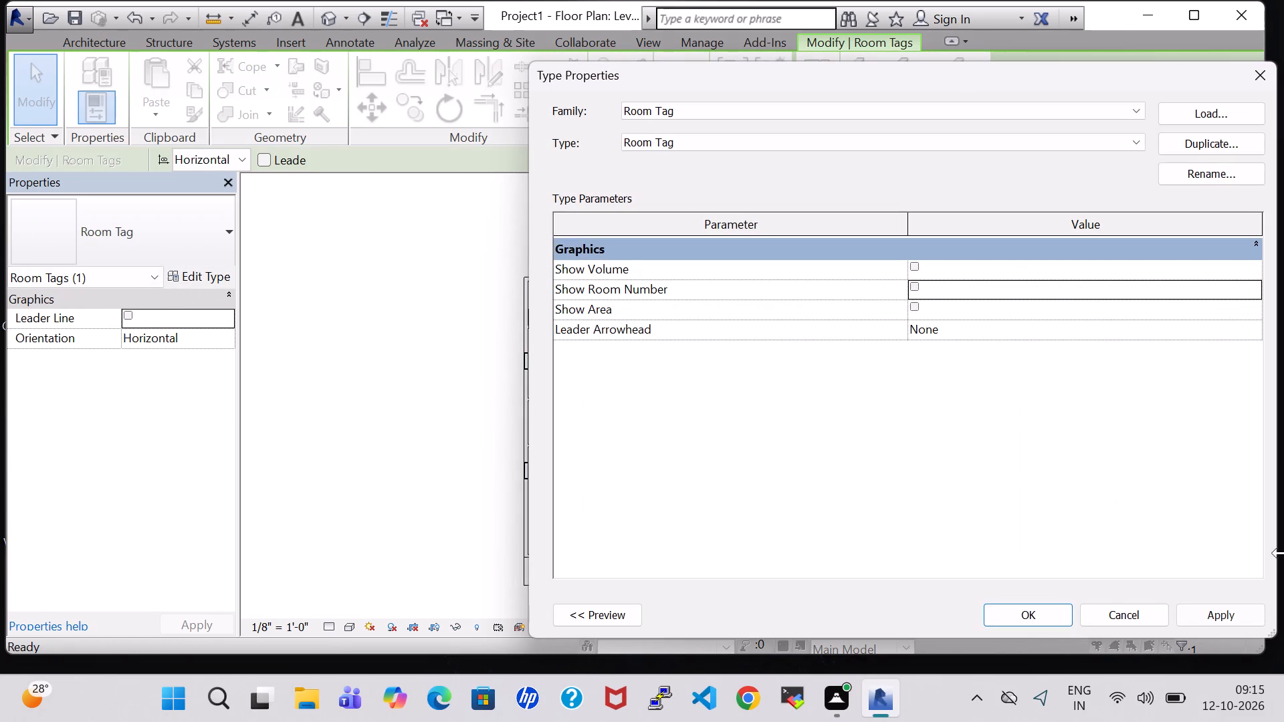
pyautogui.click(1216, 621)
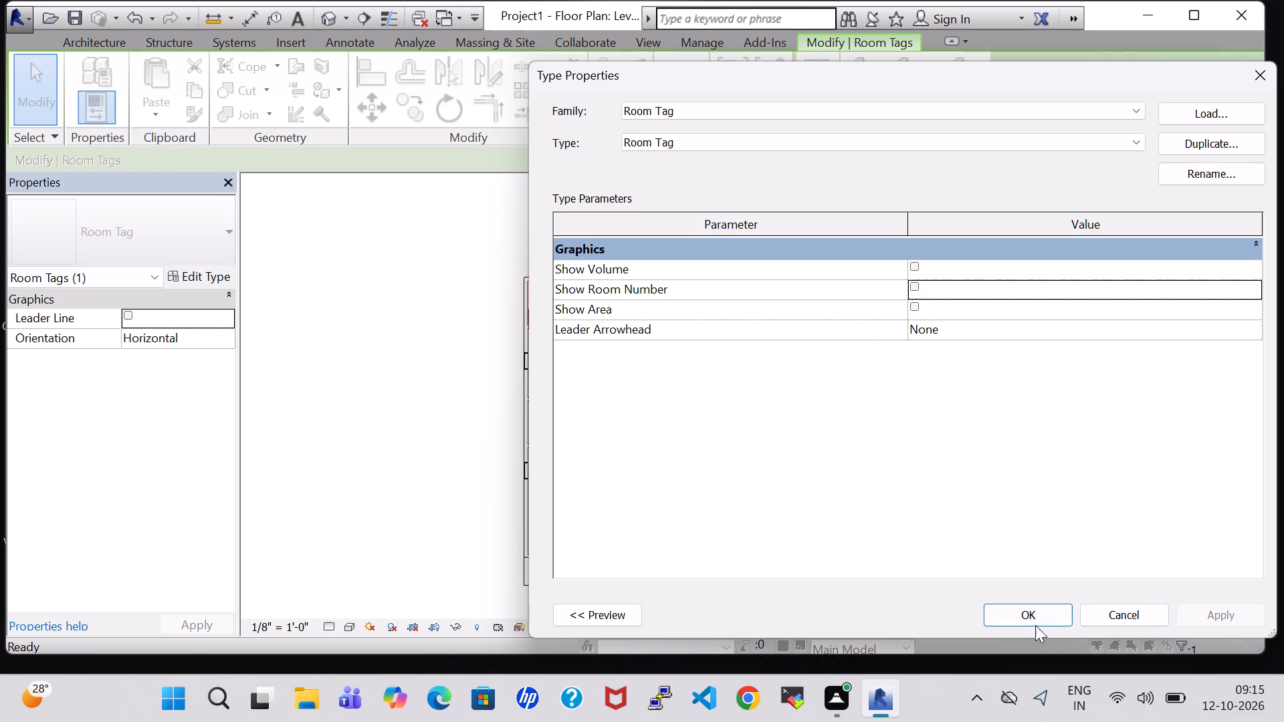
pyautogui.click(1033, 618)
# Rename the room in the building's northwest corner as TOILET.
pyautogui.scroll(2, 837, 412)
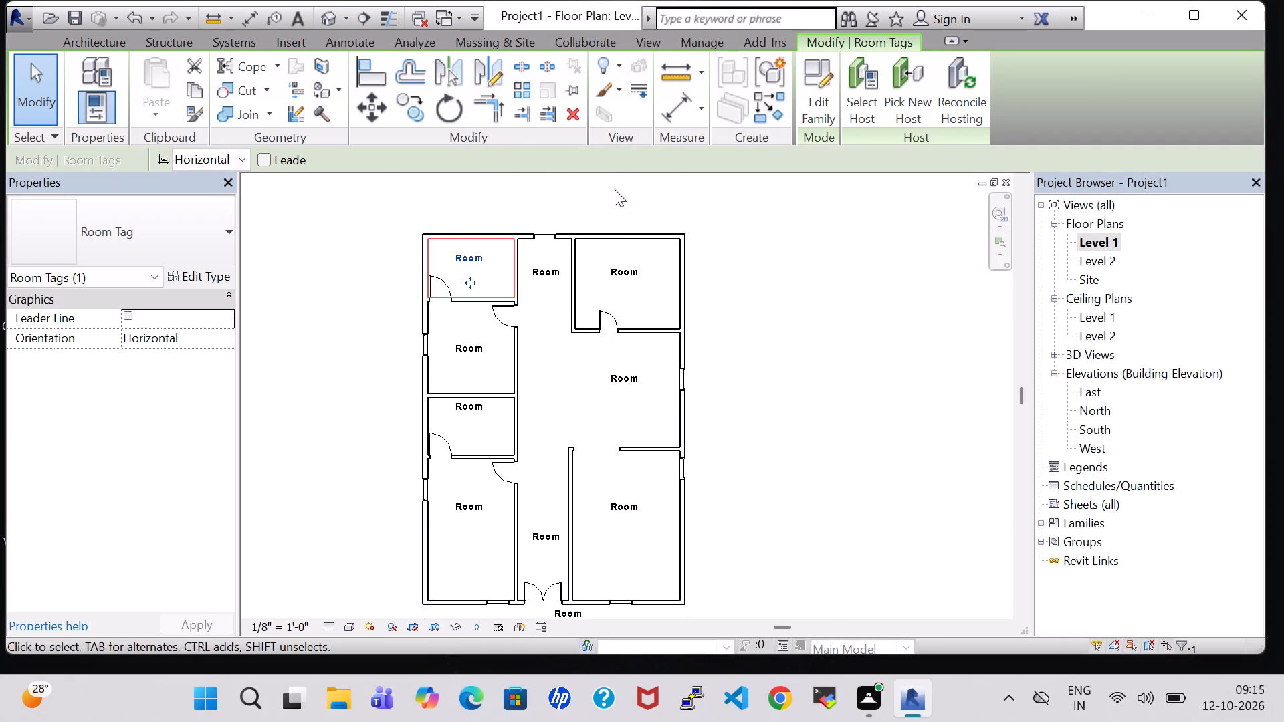
pyautogui.scroll(1, 639, 206)
pyautogui.moveTo(639, 206); pyautogui.dragTo(752, 241, button='middle')
pyautogui.doubleClick(565, 302)
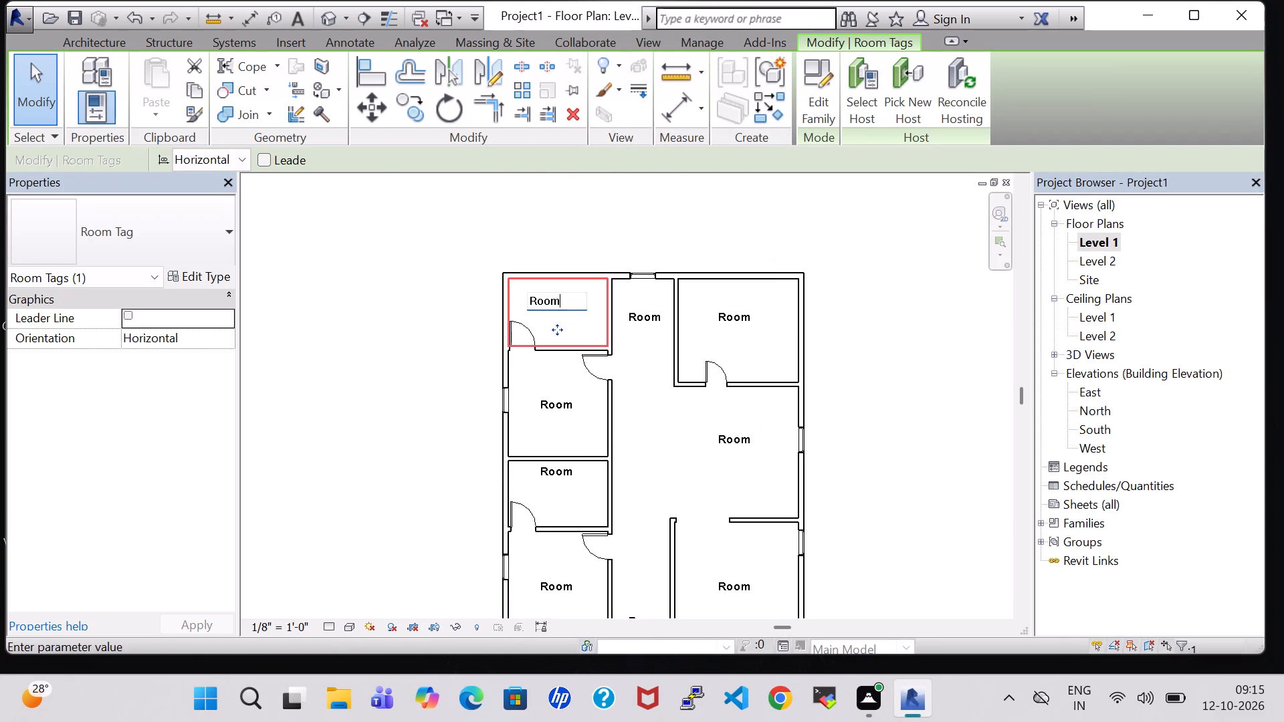
pyautogui.press('\\')
pyautogui.press('BackSpace')
pyautogui.press('BackSpace')
pyautogui.press('BackSpace')
pyautogui.press('BackSpace')
pyautogui.press('BackSpace')
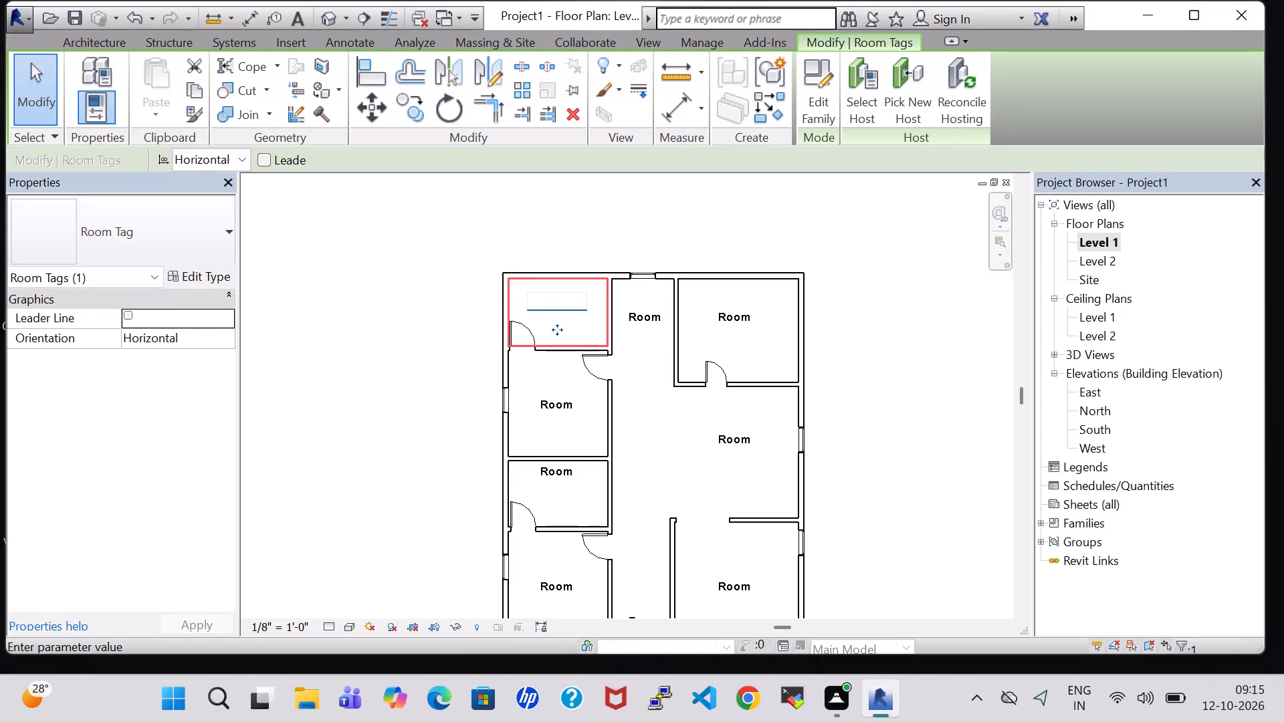
pyautogui.write('TOILET')
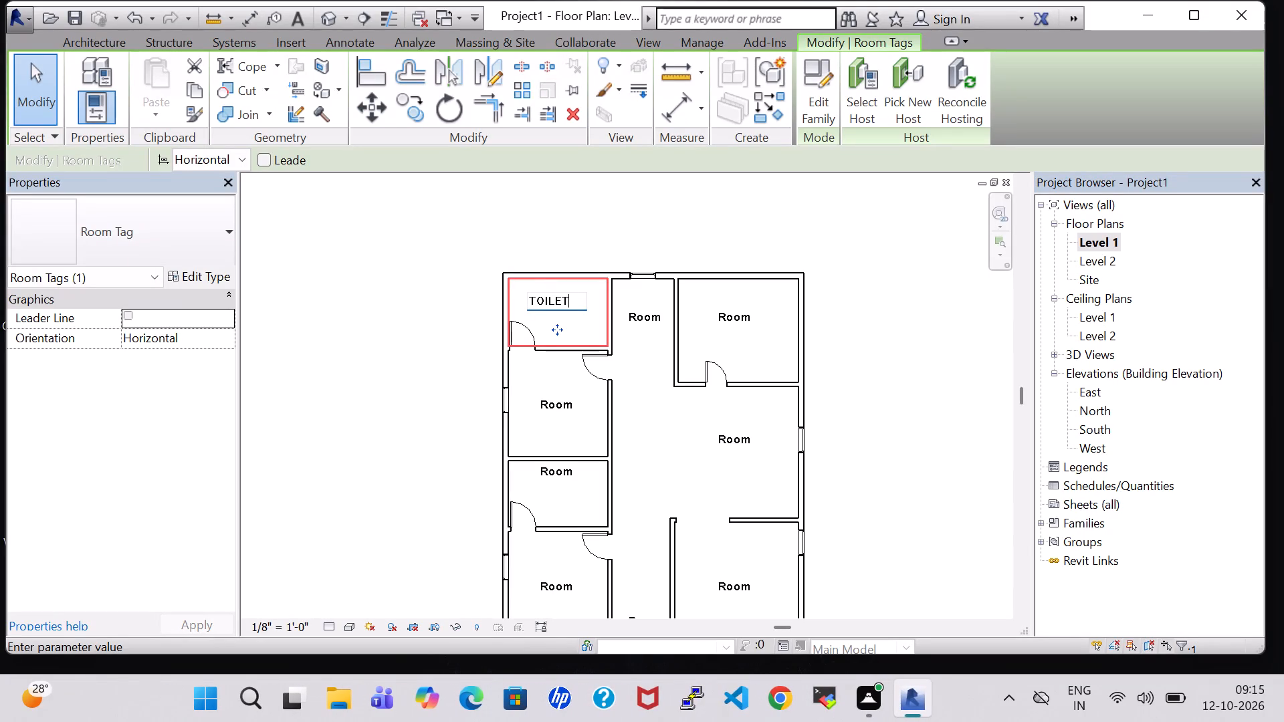
pyautogui.press('Return')
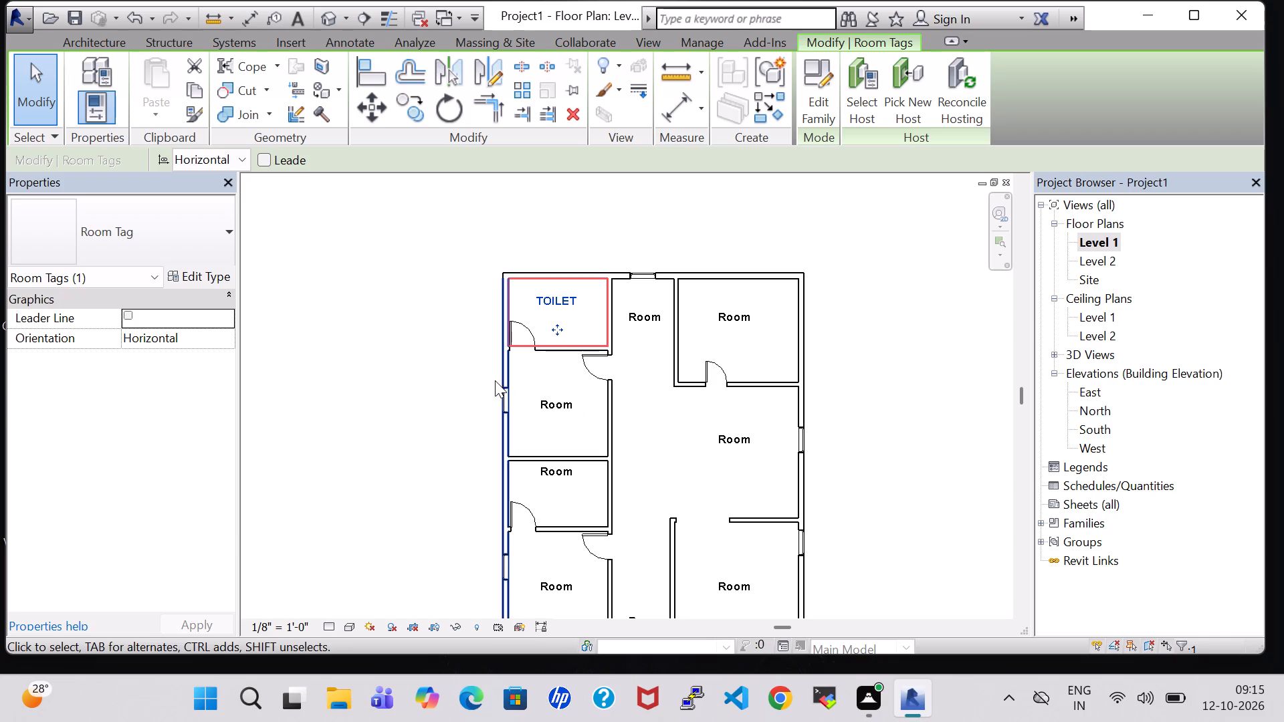
# Load the Tub-Free Standing-3D family from the US Imperial library's Plumbing > Architectural > Fixtures > Bathtubs folder for component placement.
pyautogui.click(79, 42)
pyautogui.click(210, 91)
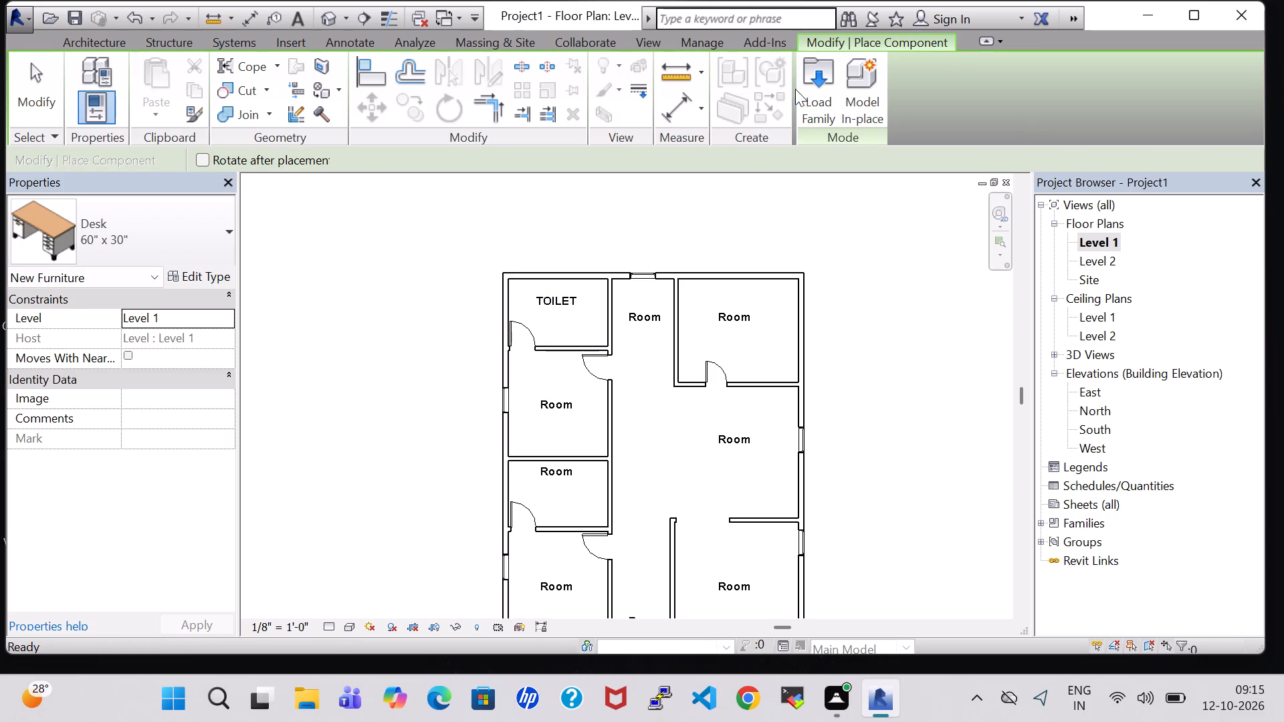
pyautogui.click(805, 88)
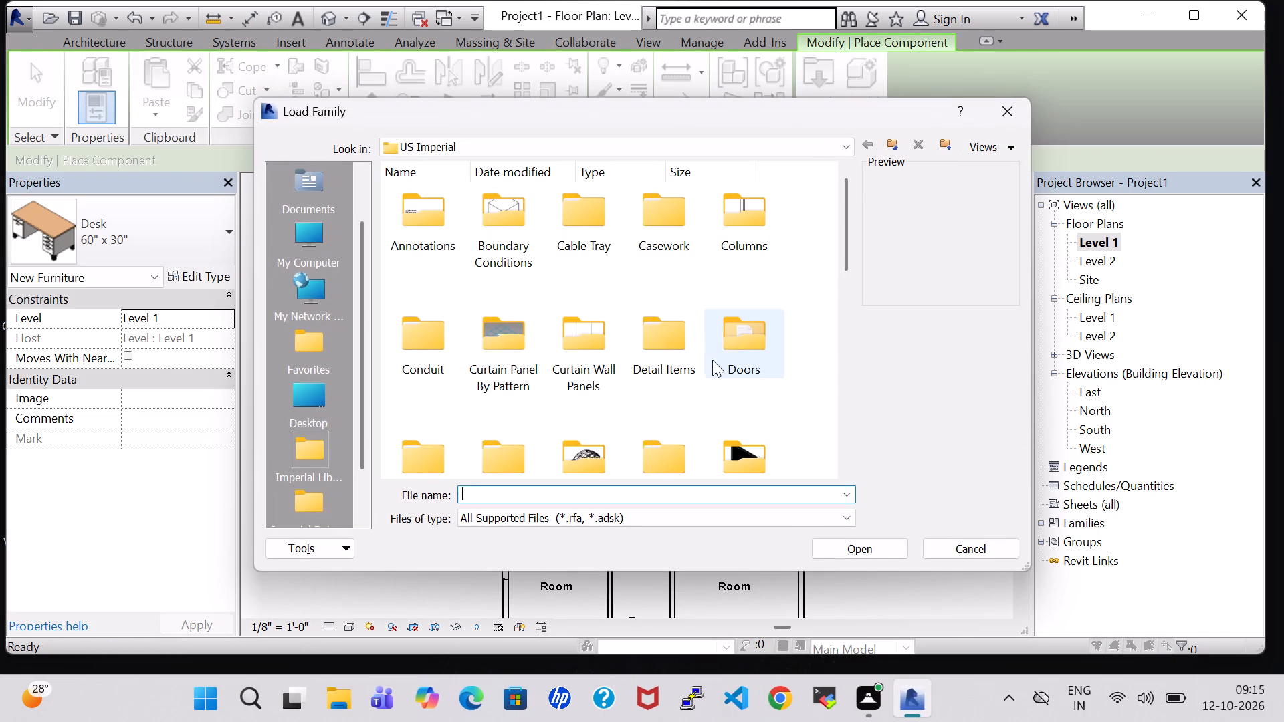
pyautogui.click(734, 352)
pyautogui.write('PL')
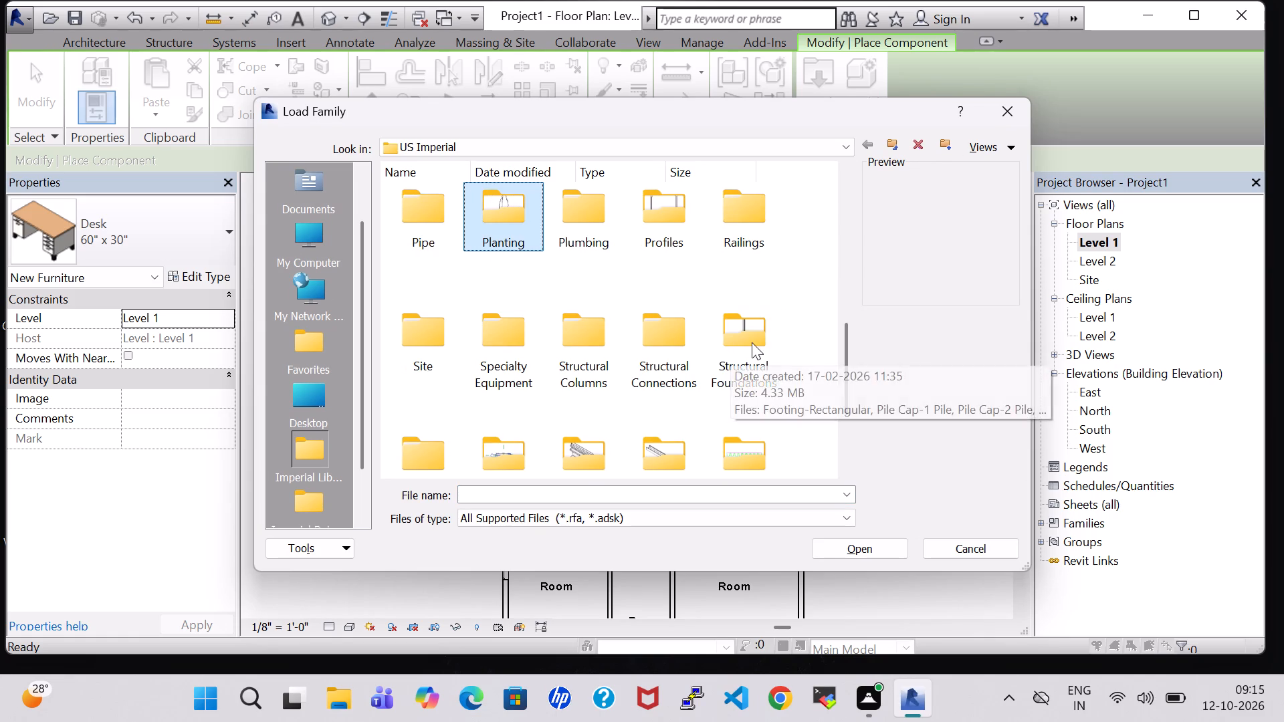
pyautogui.doubleClick(597, 239)
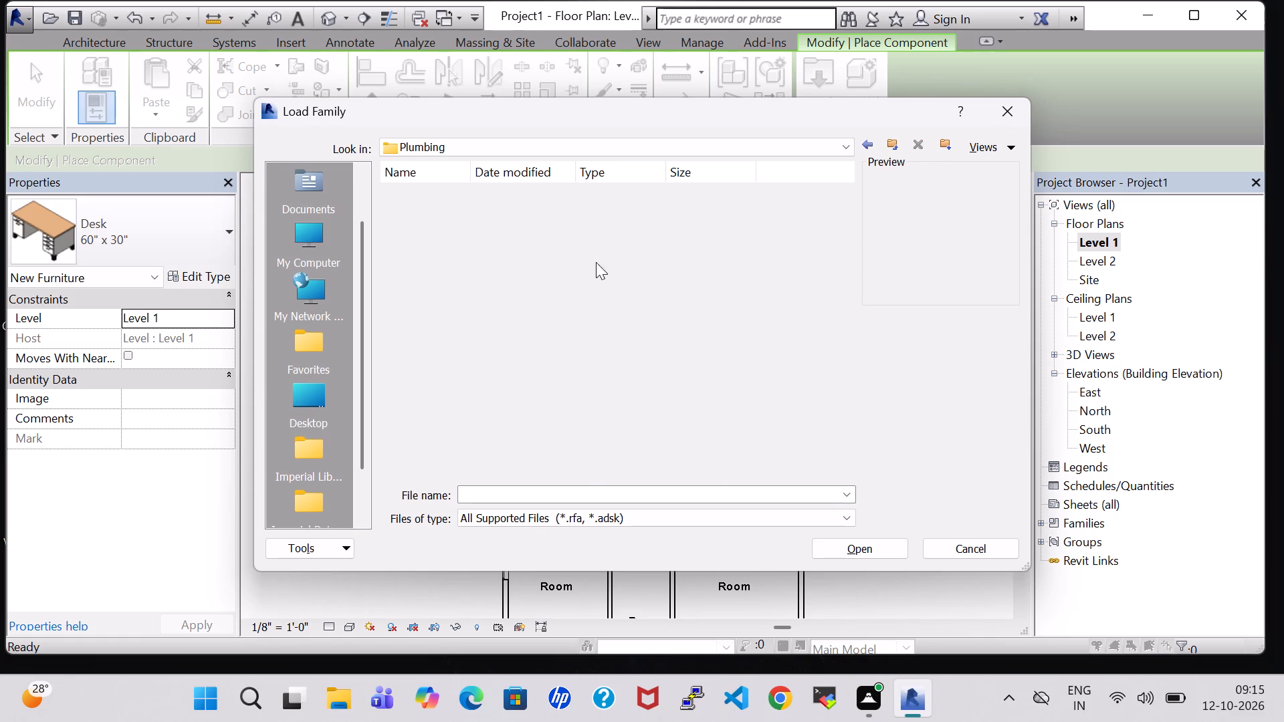
pyautogui.doubleClick(452, 247)
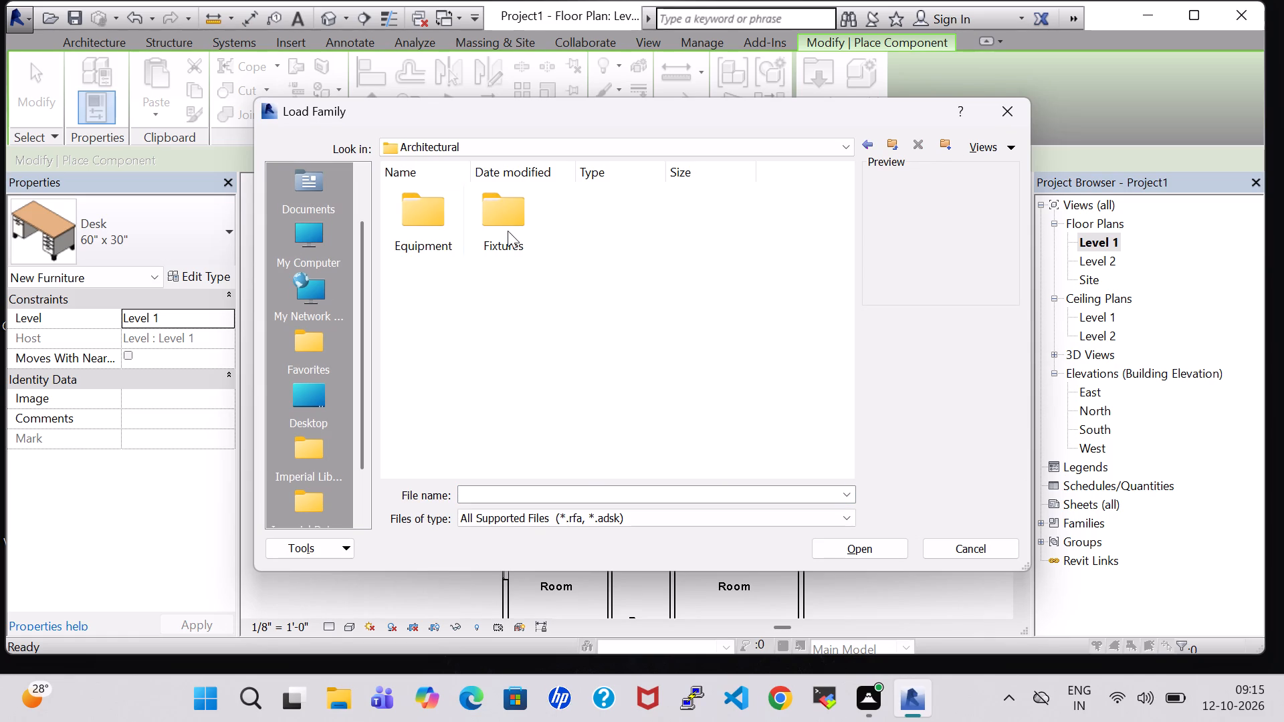
pyautogui.doubleClick(508, 231)
pyautogui.doubleClick(427, 232)
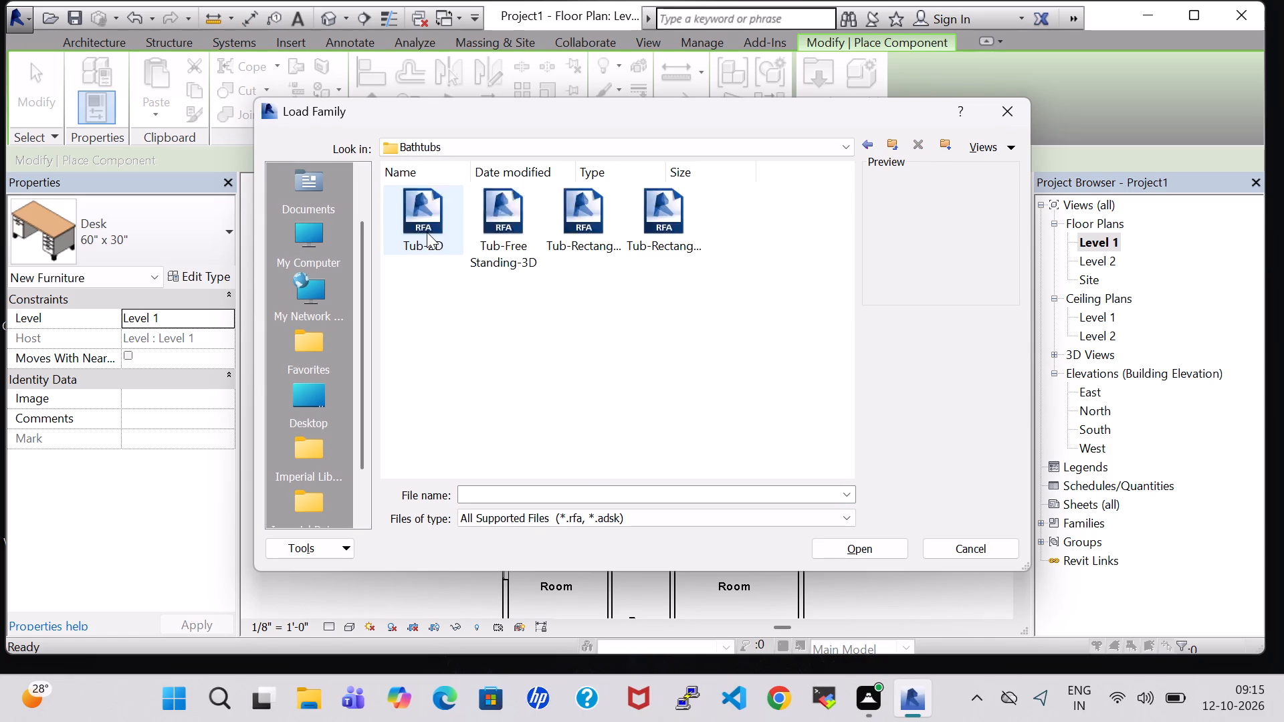
pyautogui.click(427, 231)
pyautogui.click(474, 215)
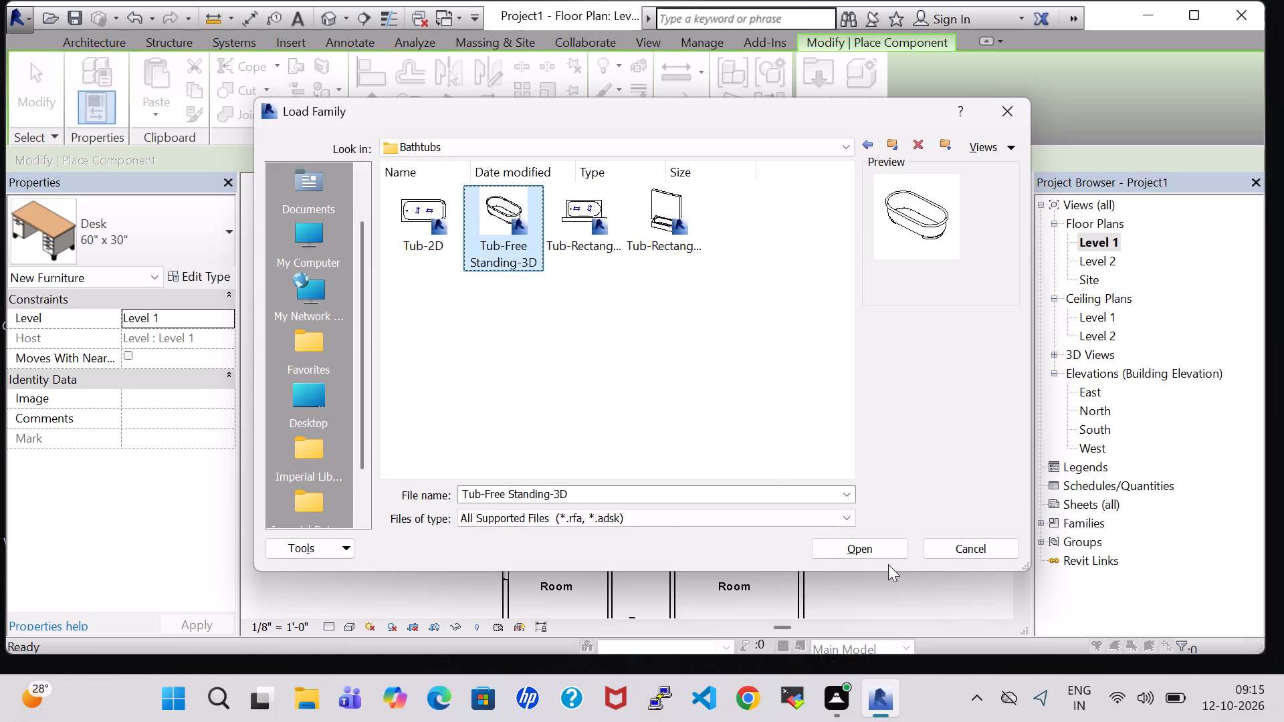
pyautogui.click(865, 545)
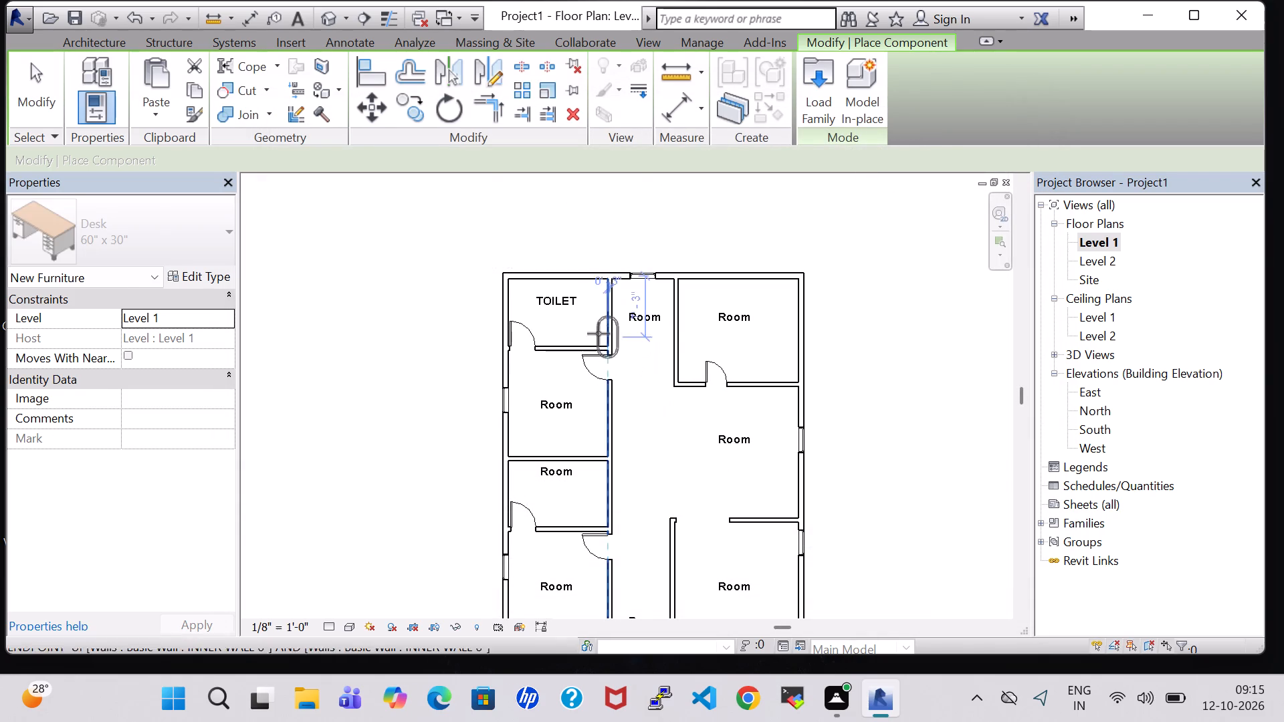
# Place the 30" x 60" free-standing tub lengthwise along the TOILET room's east wall, its centre about 1'-9" from the wall.
pyautogui.scroll(3, 599, 334)
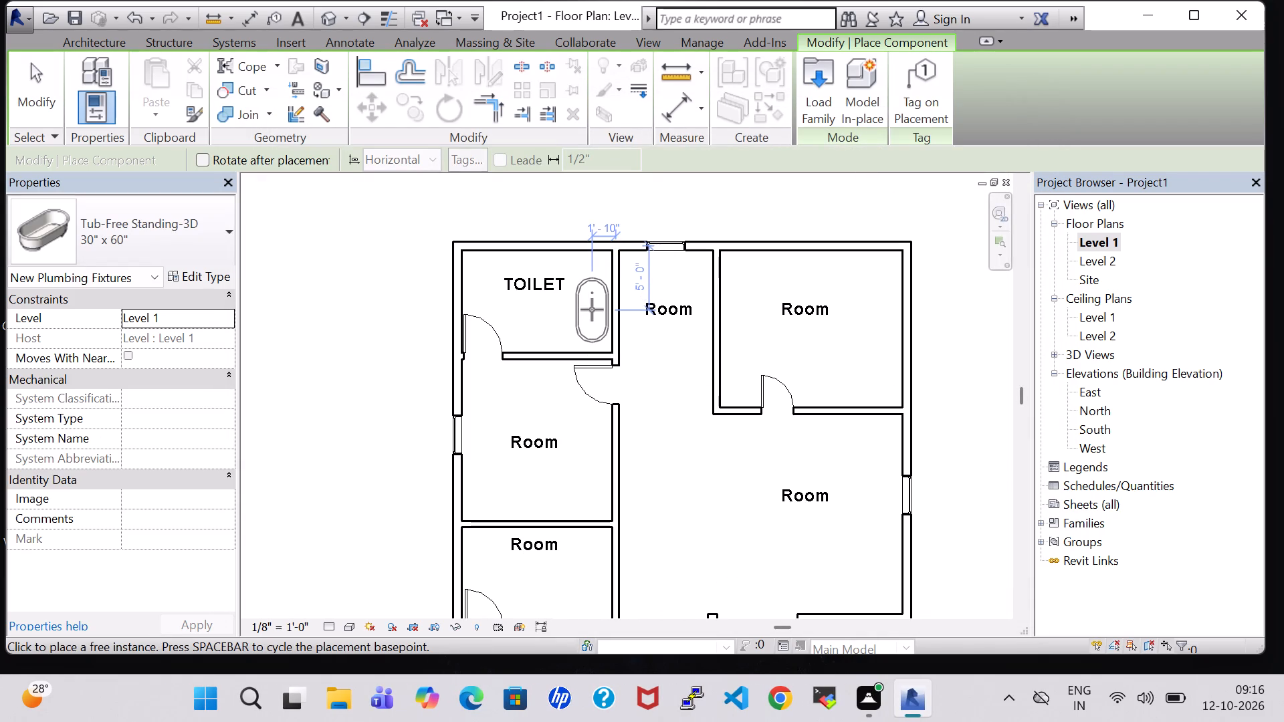
pyautogui.scroll(3, 594, 304)
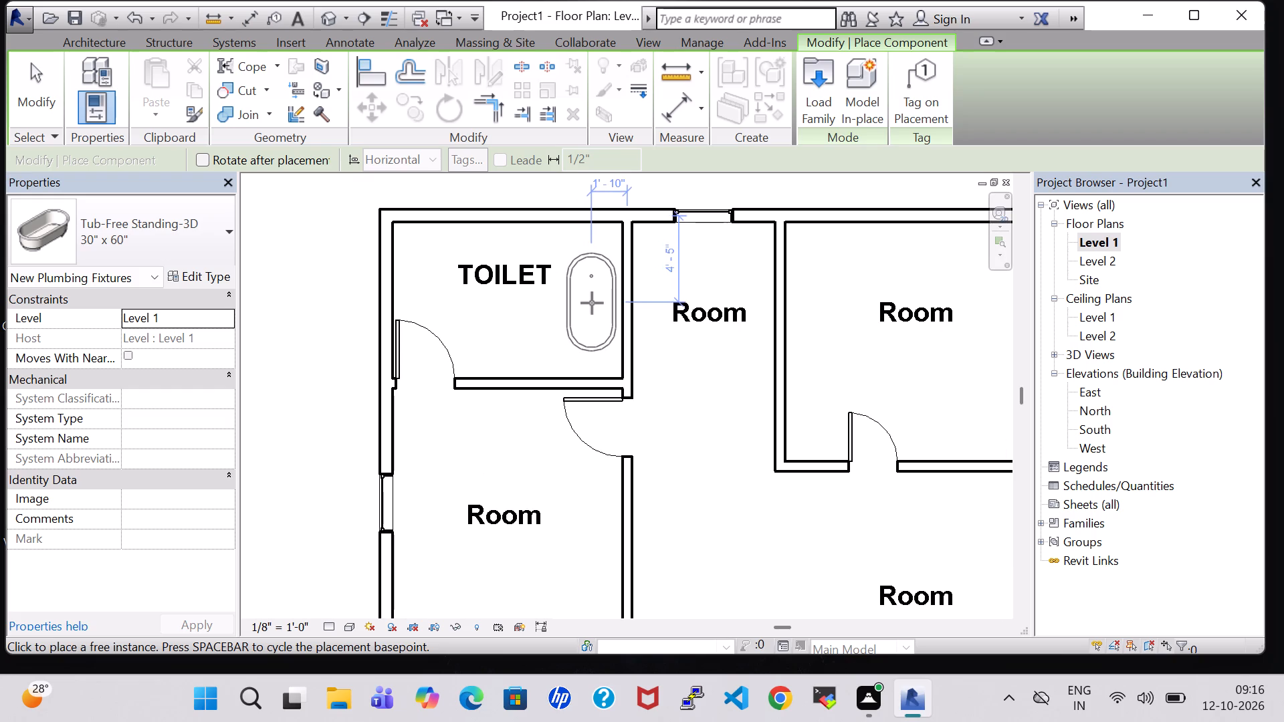
pyautogui.click(592, 304)
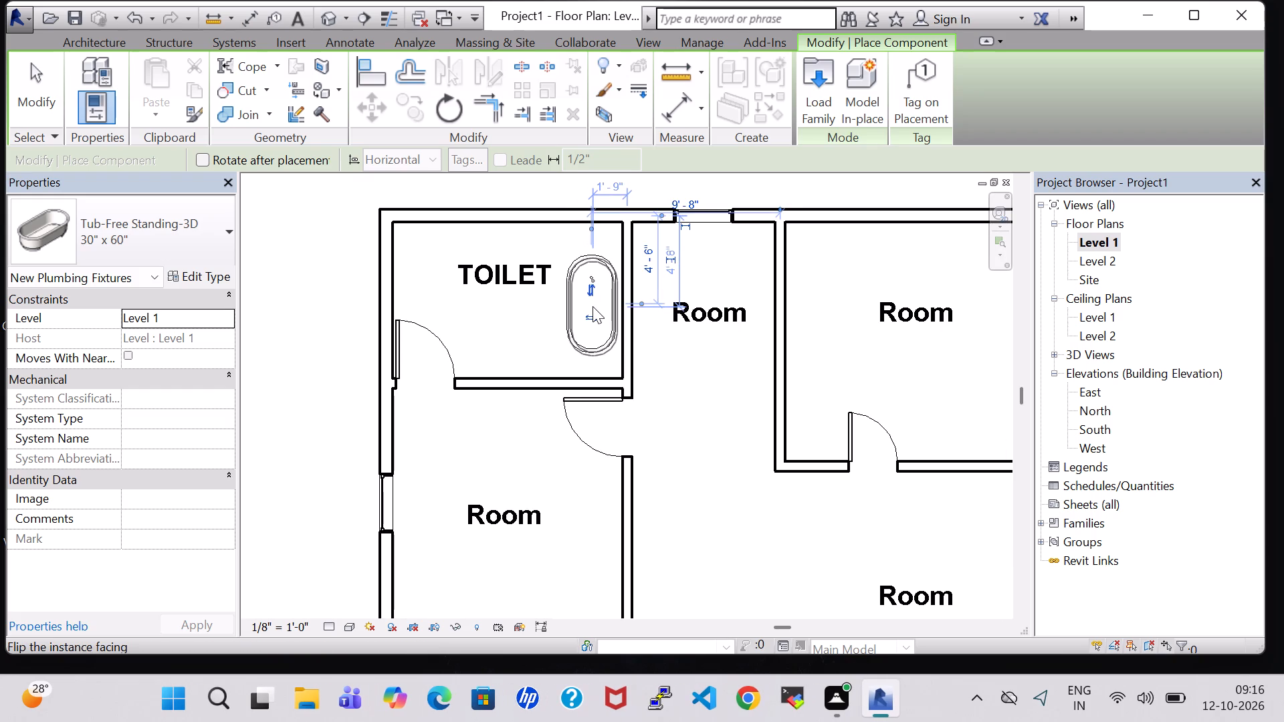
pyautogui.press('Escape')
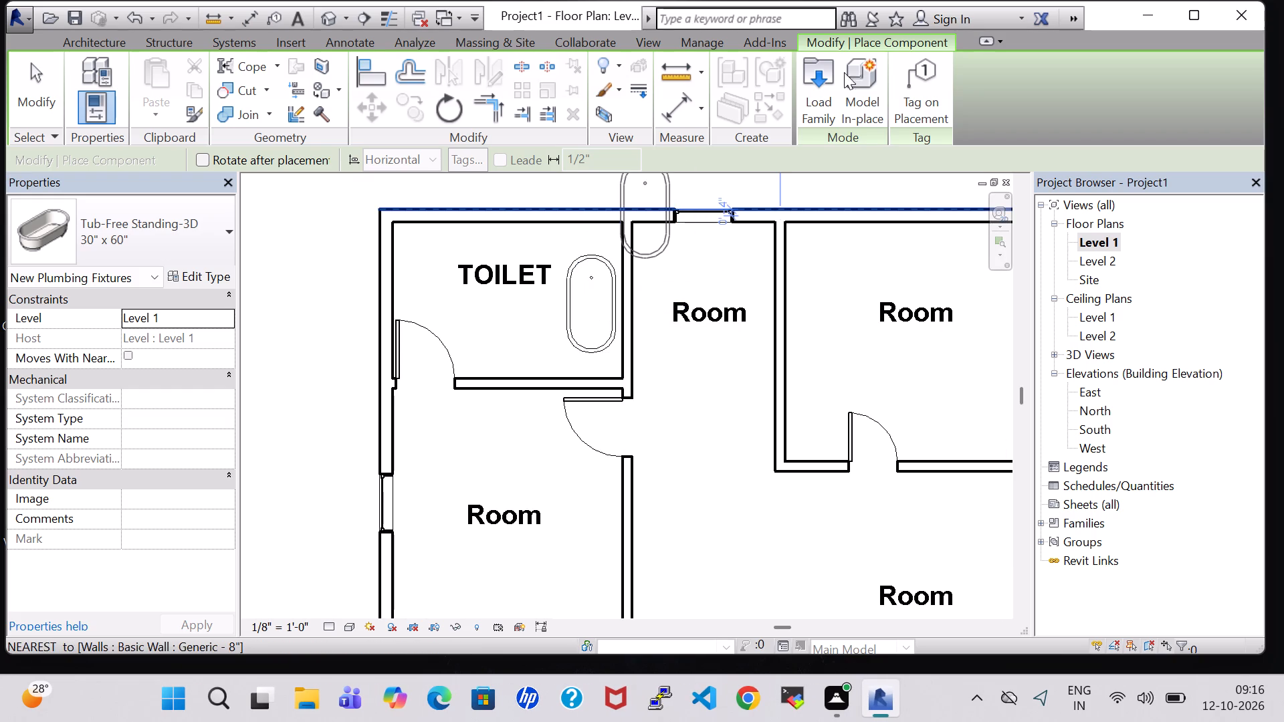
# Load the Toilet-Domestic-3D family from the library's Plumbing > Architectural > Fixtures > Water Closets folder.
pyautogui.click(829, 70)
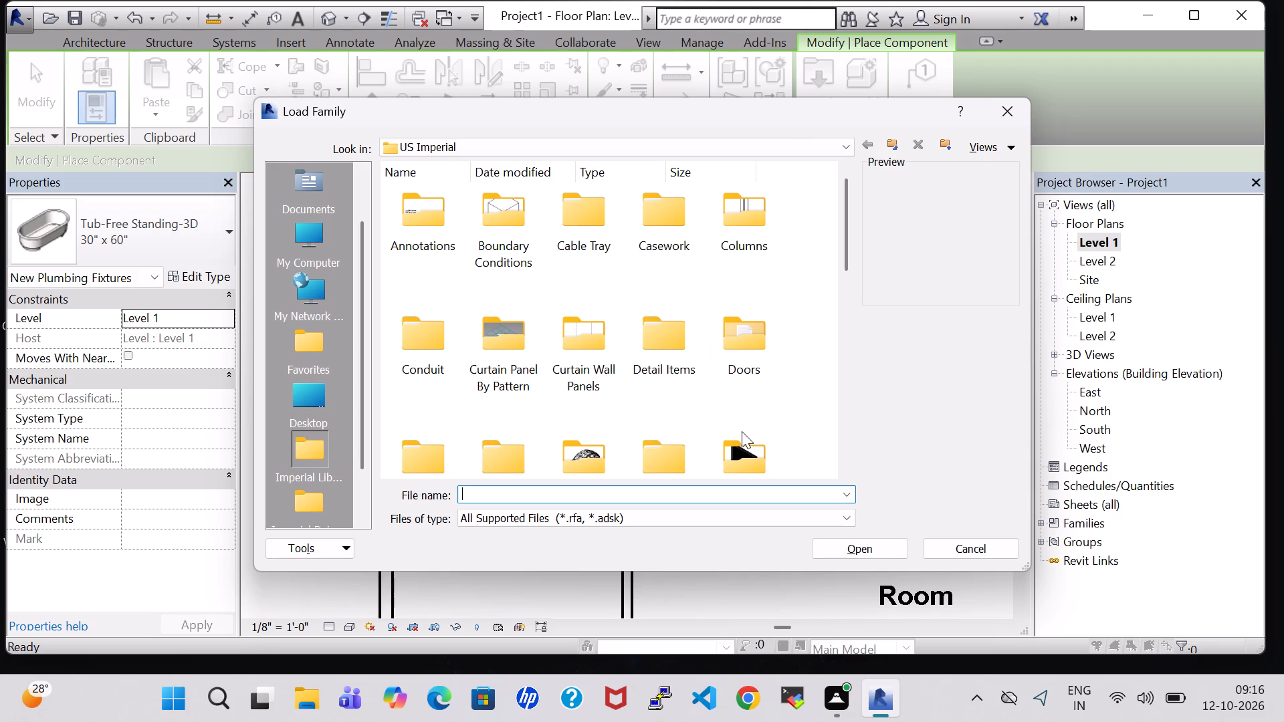
pyautogui.click(745, 453)
pyautogui.press('p')
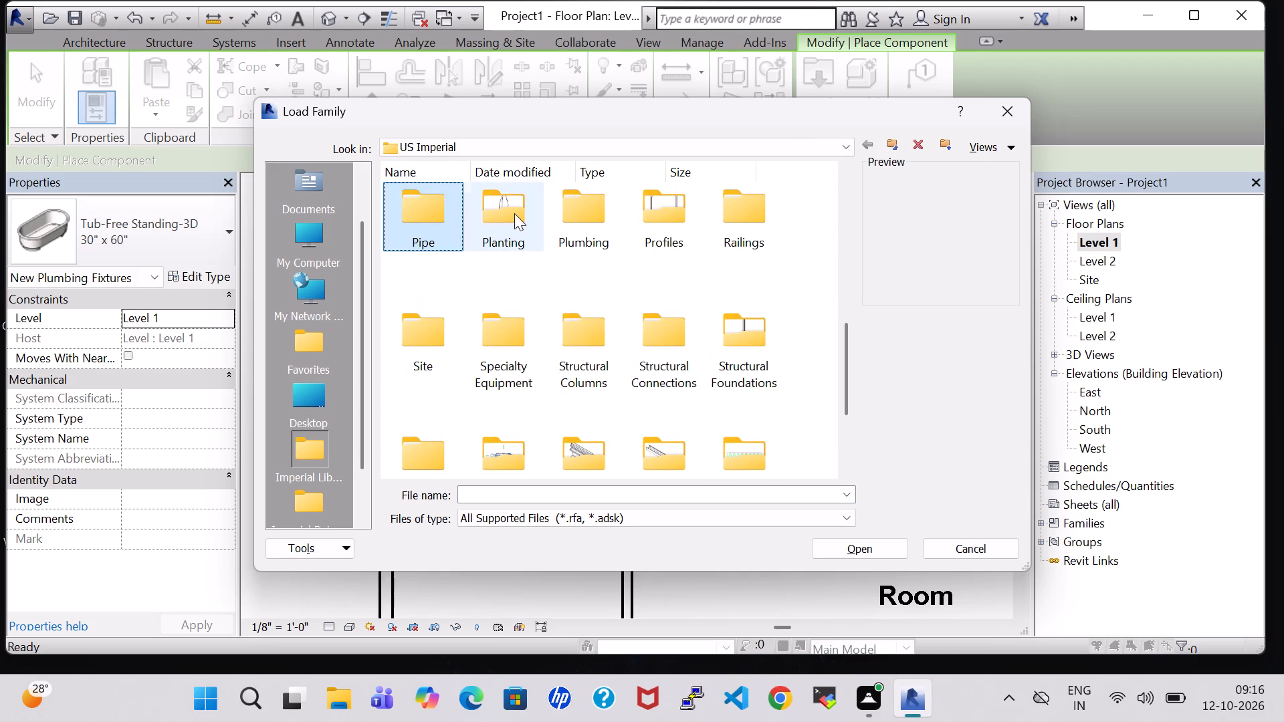
pyautogui.doubleClick(613, 217)
pyautogui.doubleClick(438, 212)
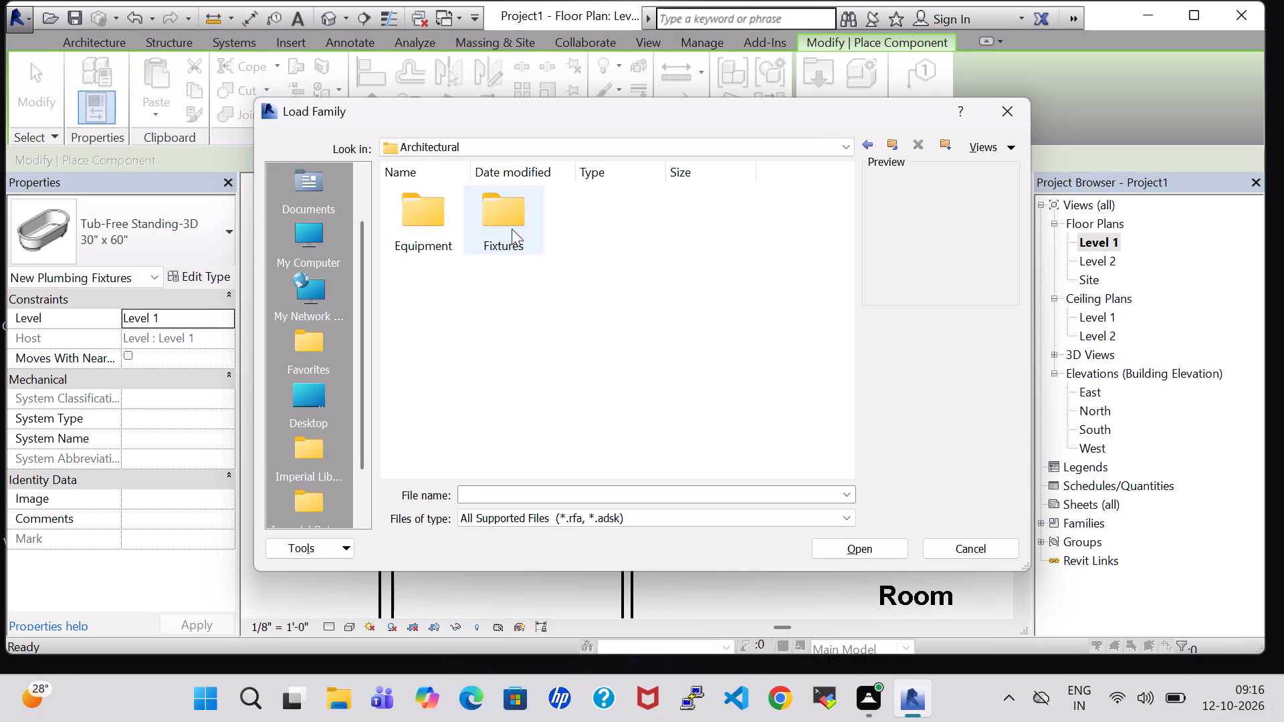
pyautogui.doubleClick(508, 226)
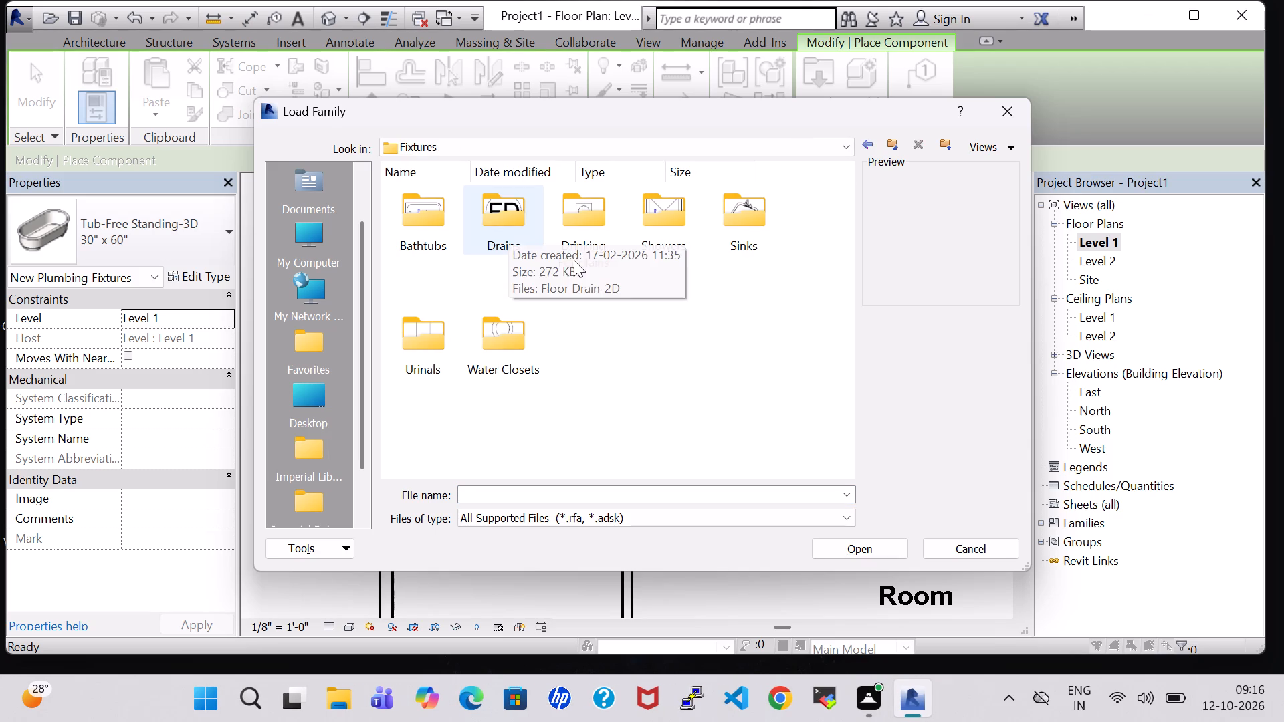
pyautogui.doubleClick(477, 350)
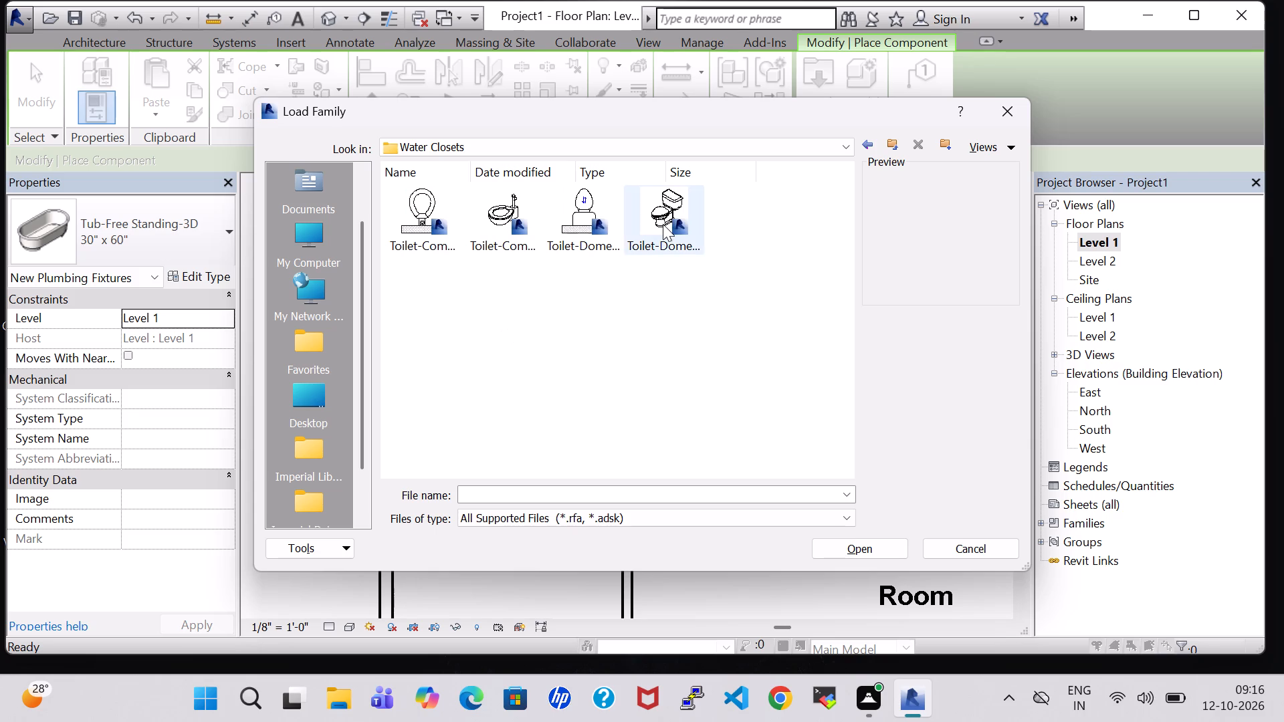
pyautogui.click(663, 224)
pyautogui.click(868, 552)
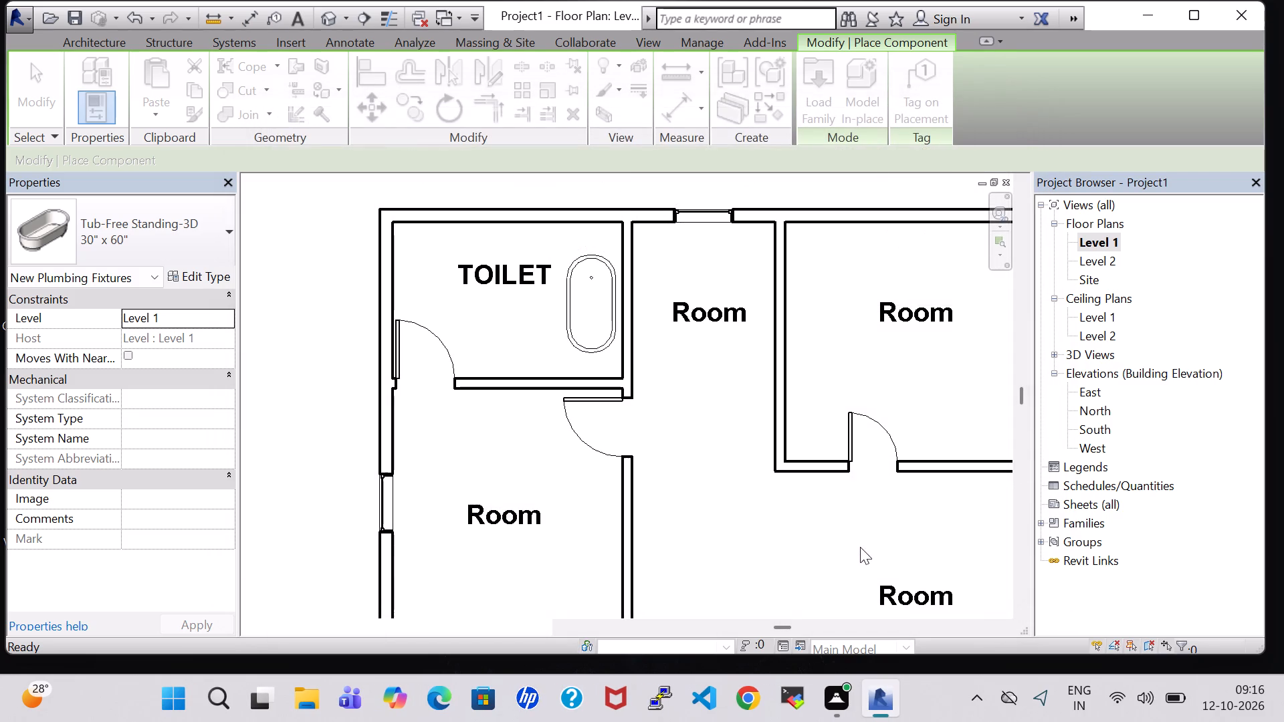
# Place the domestic toilet against the TOILET room's north wall, just west of the bathtub, and finish placement.
pyautogui.click(538, 257)
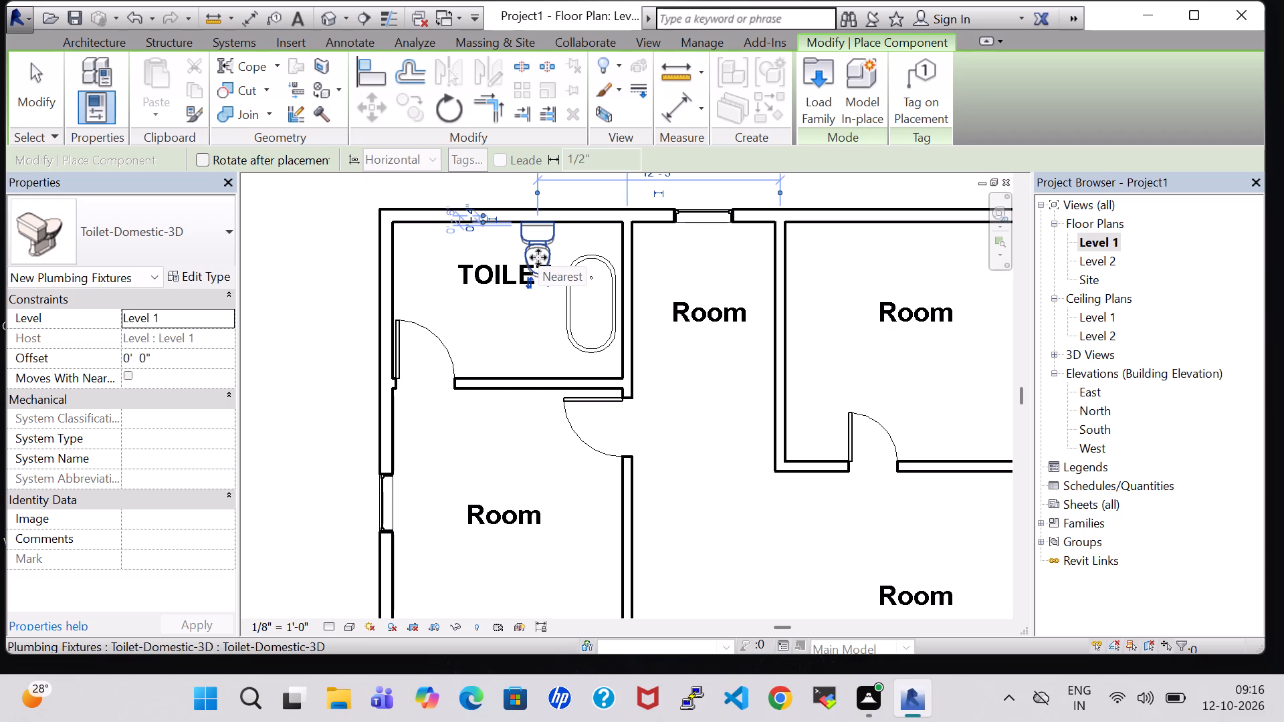
pyautogui.press('Escape')
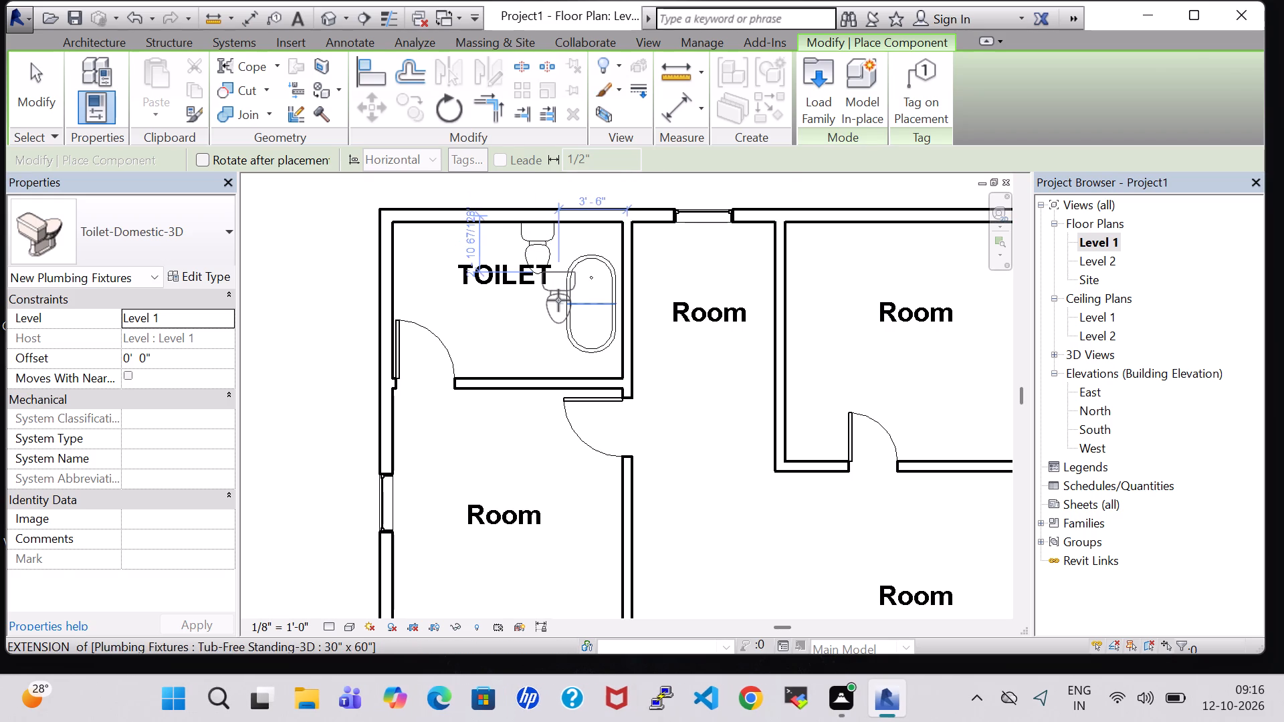
pyautogui.press('Escape')
# Load the Sink Kitchen-Island family from the library's Plumbing > Architectural > Fixtures > Sinks folder for component placement.
pyautogui.click(229, 83)
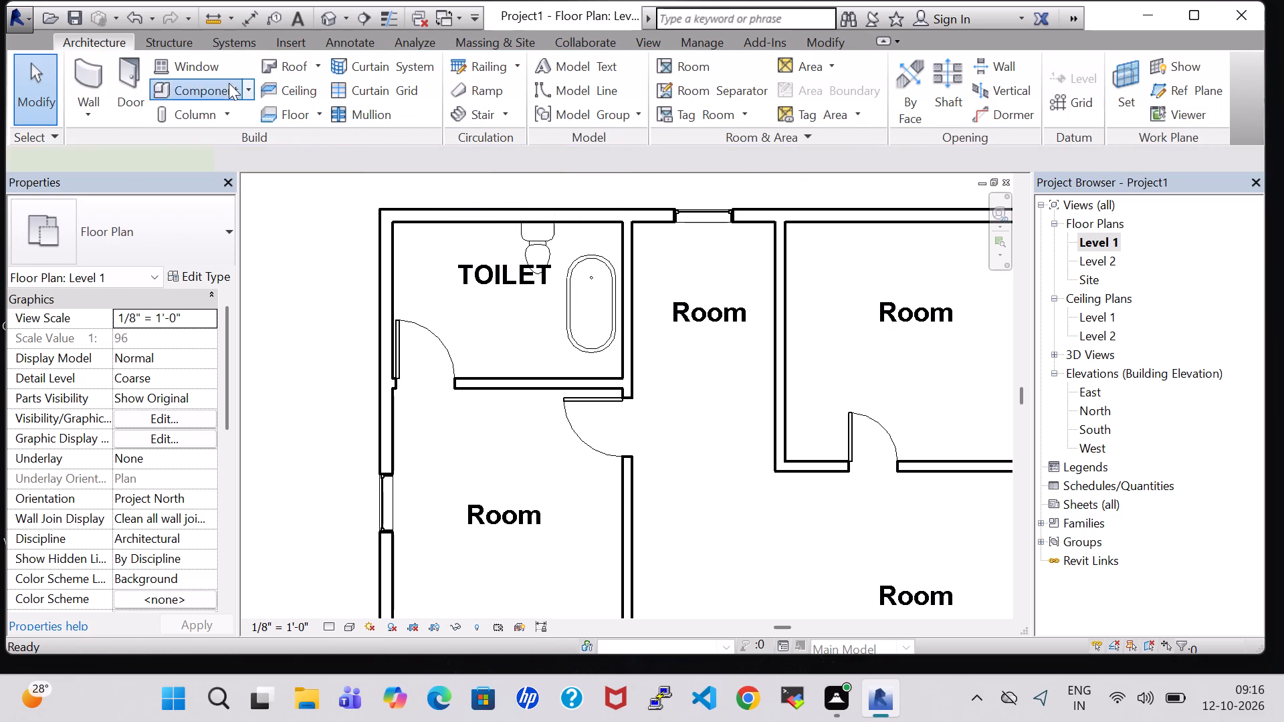
pyautogui.click(813, 103)
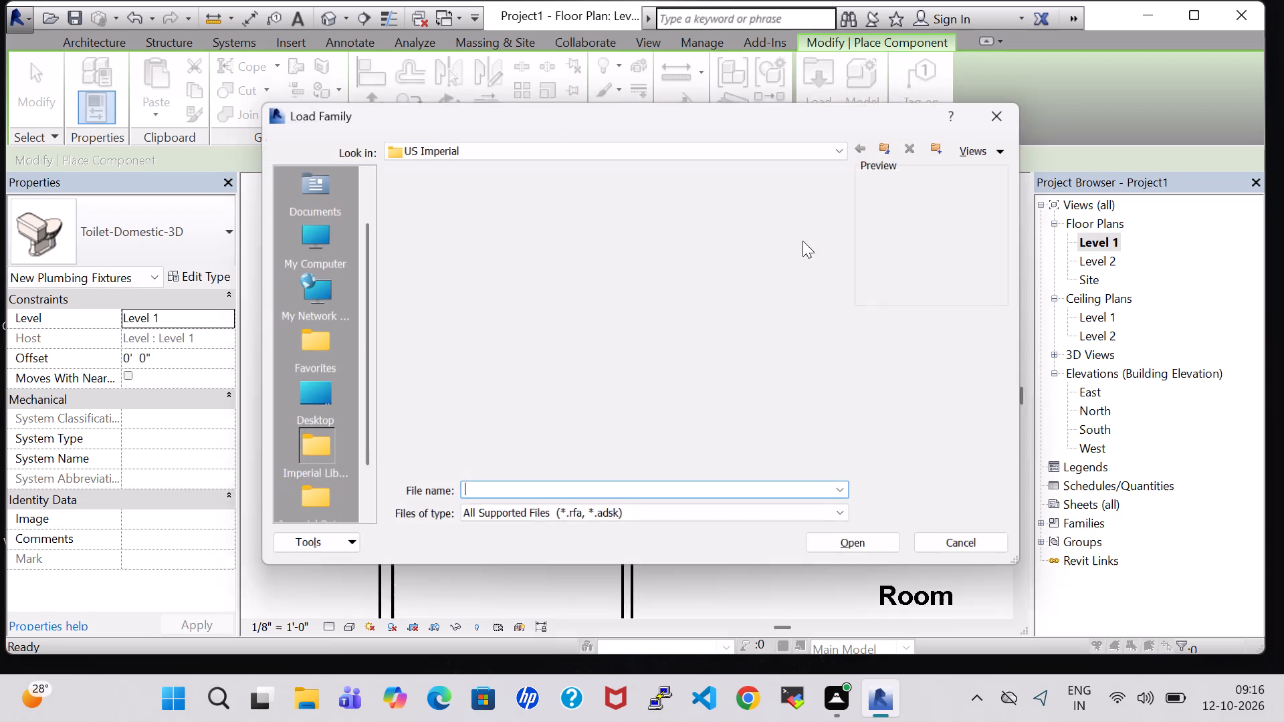
pyautogui.click(768, 360)
pyautogui.click(735, 345)
pyautogui.press('p')
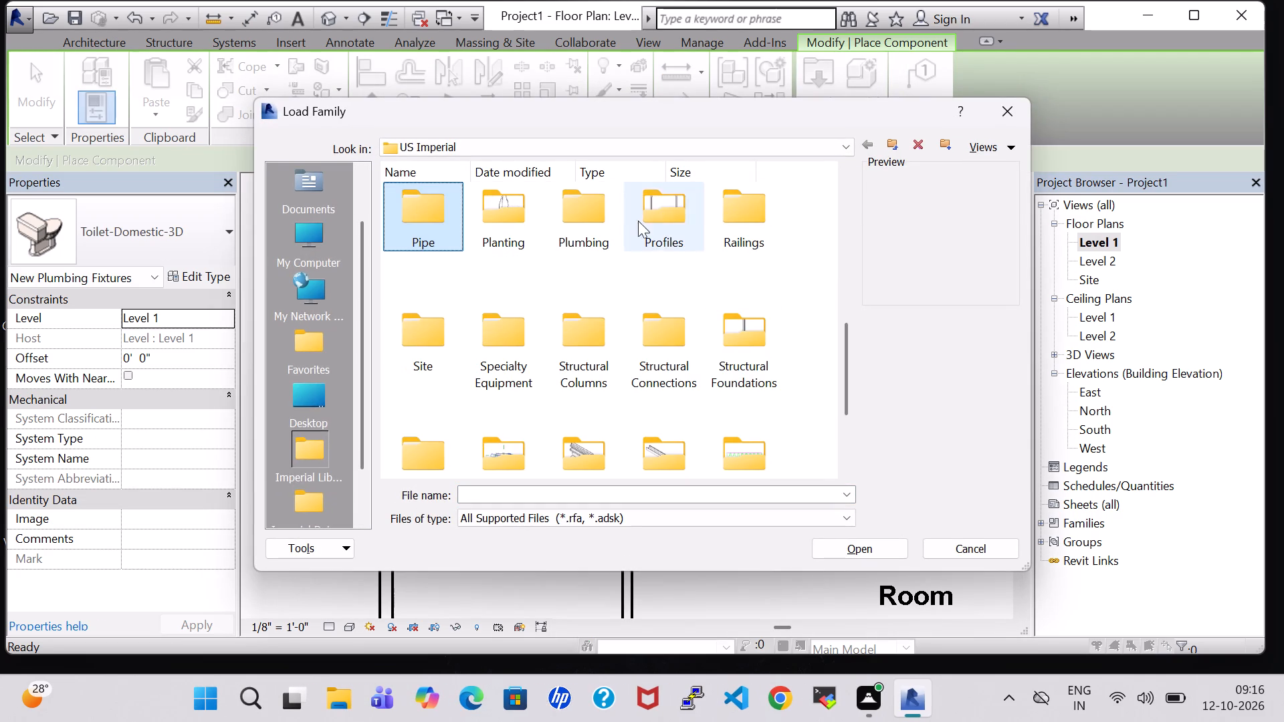
pyautogui.doubleClick(601, 225)
pyautogui.doubleClick(443, 223)
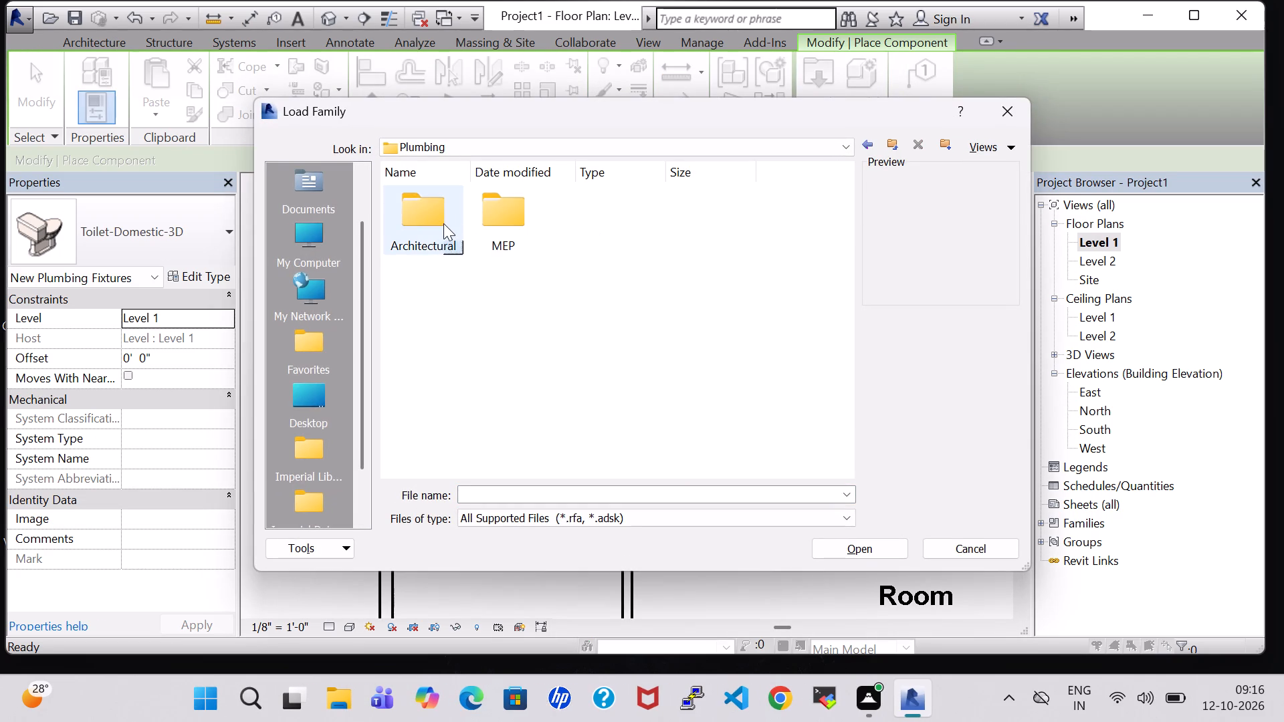
pyautogui.doubleClick(486, 225)
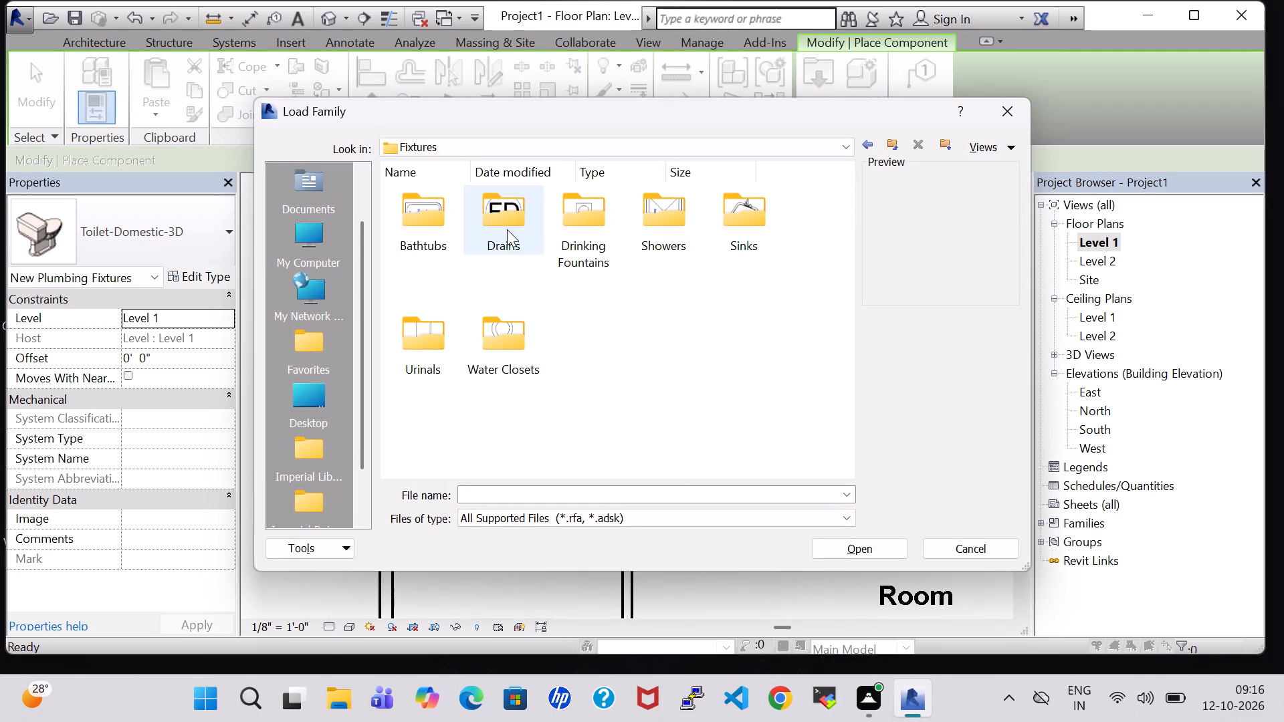
pyautogui.doubleClick(730, 235)
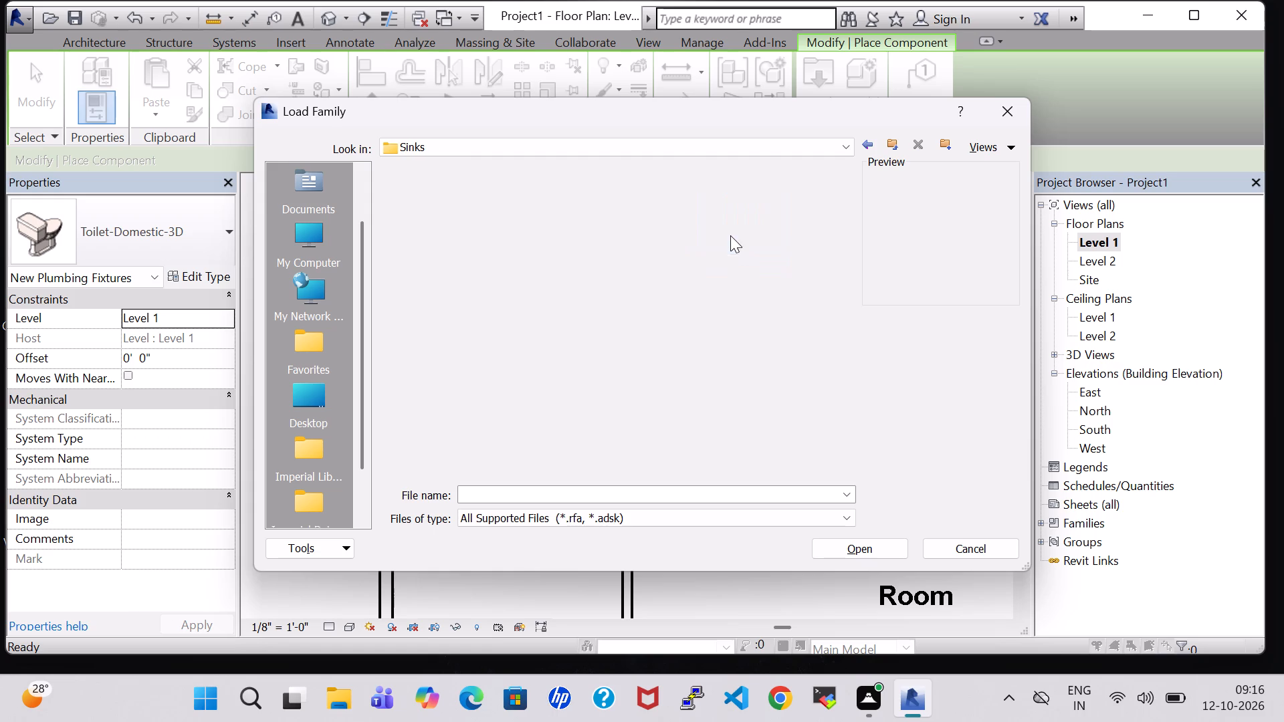
pyautogui.click(498, 257)
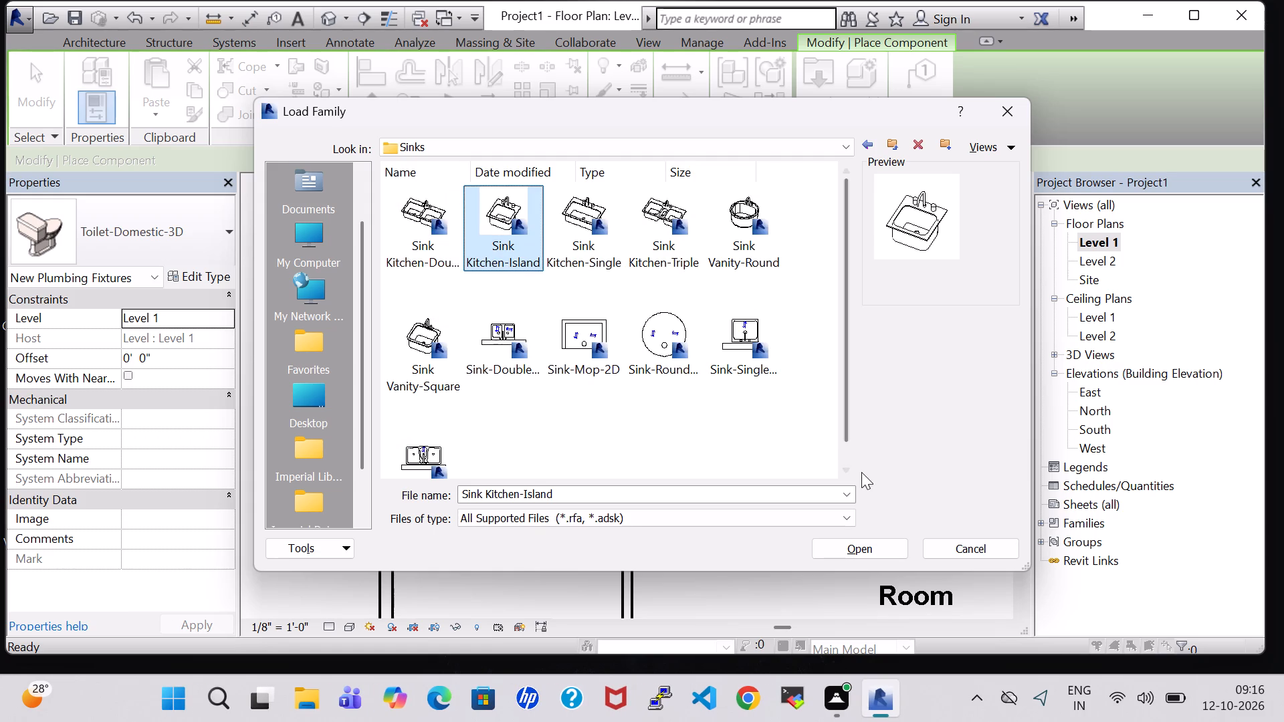
pyautogui.click(879, 543)
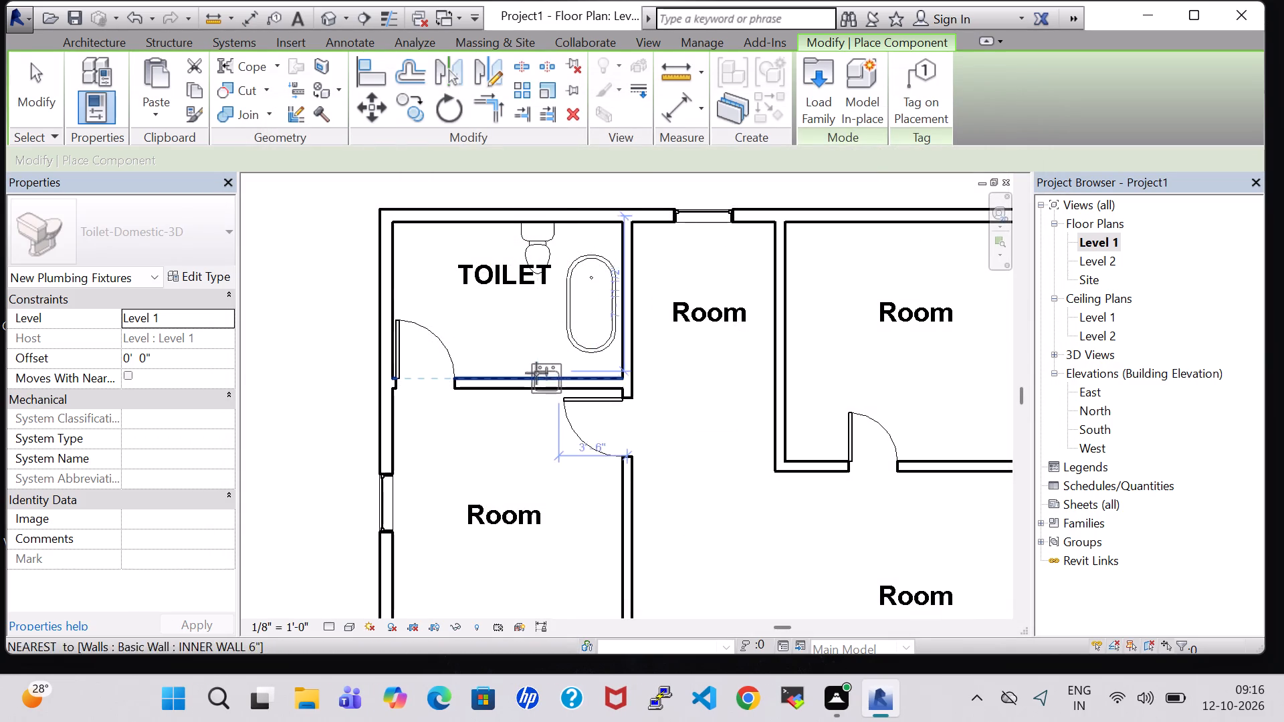
# Rotate the 18" x 18" sink so its faucet backs onto the TOILET room's south wall, and place it just east of the door.
pyautogui.press('space')
pyautogui.press('space')
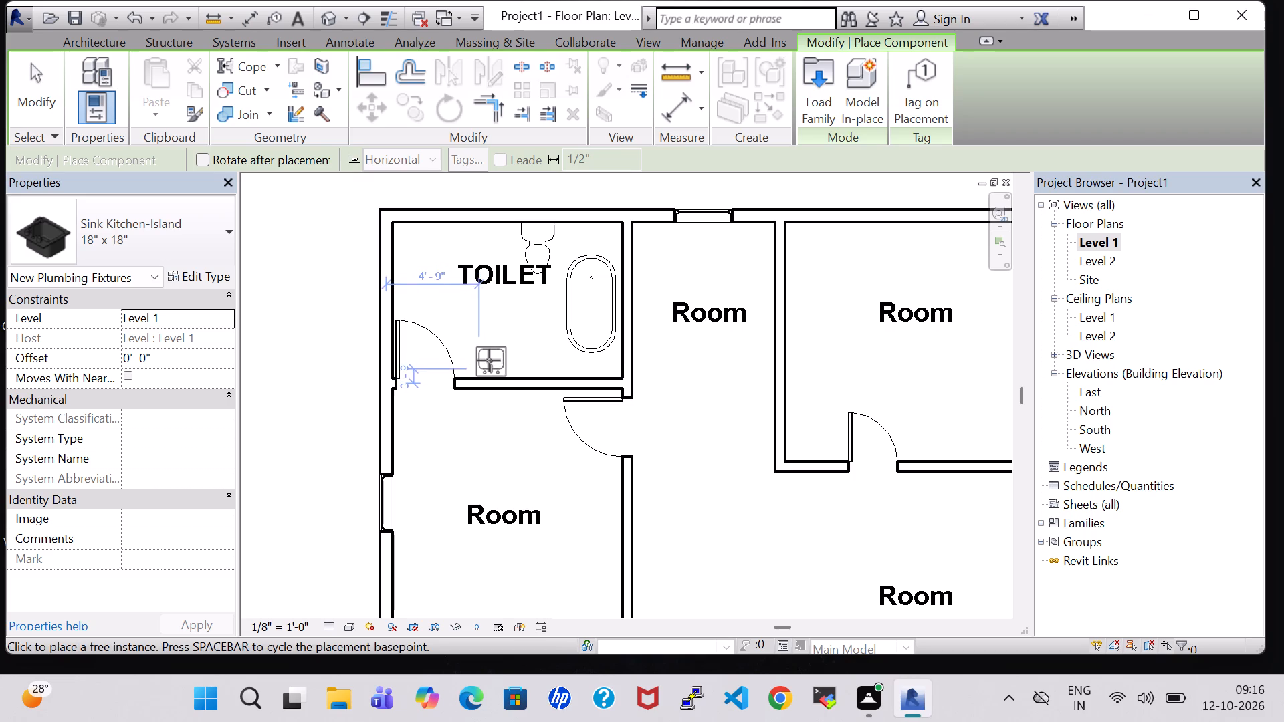
pyautogui.scroll(8, 495, 364)
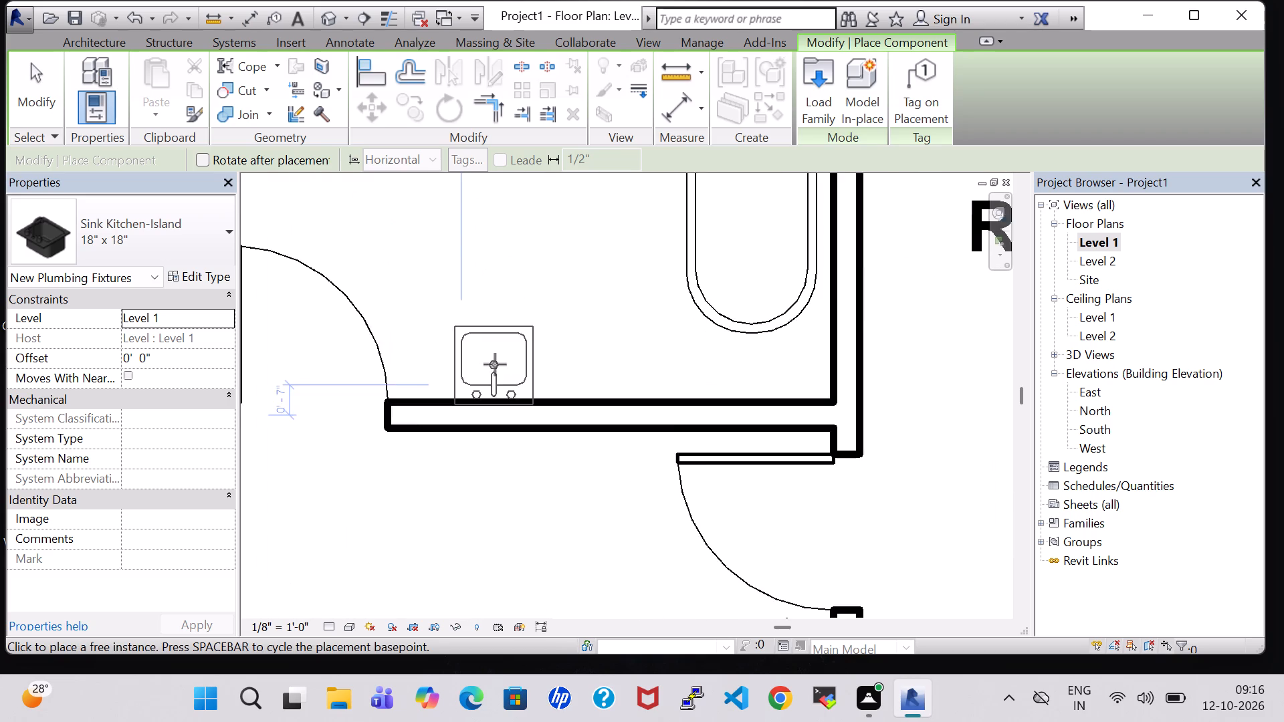
pyautogui.click(492, 361)
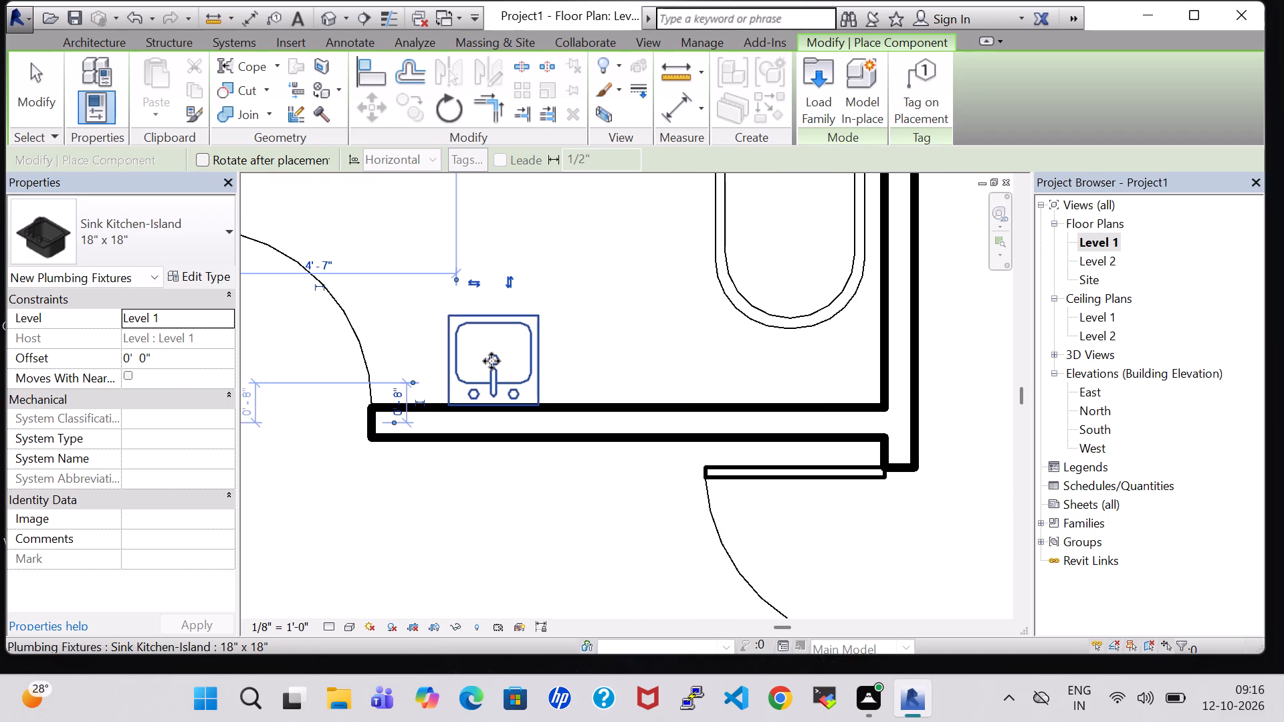
pyautogui.press('Escape')
pyautogui.press('Escape')
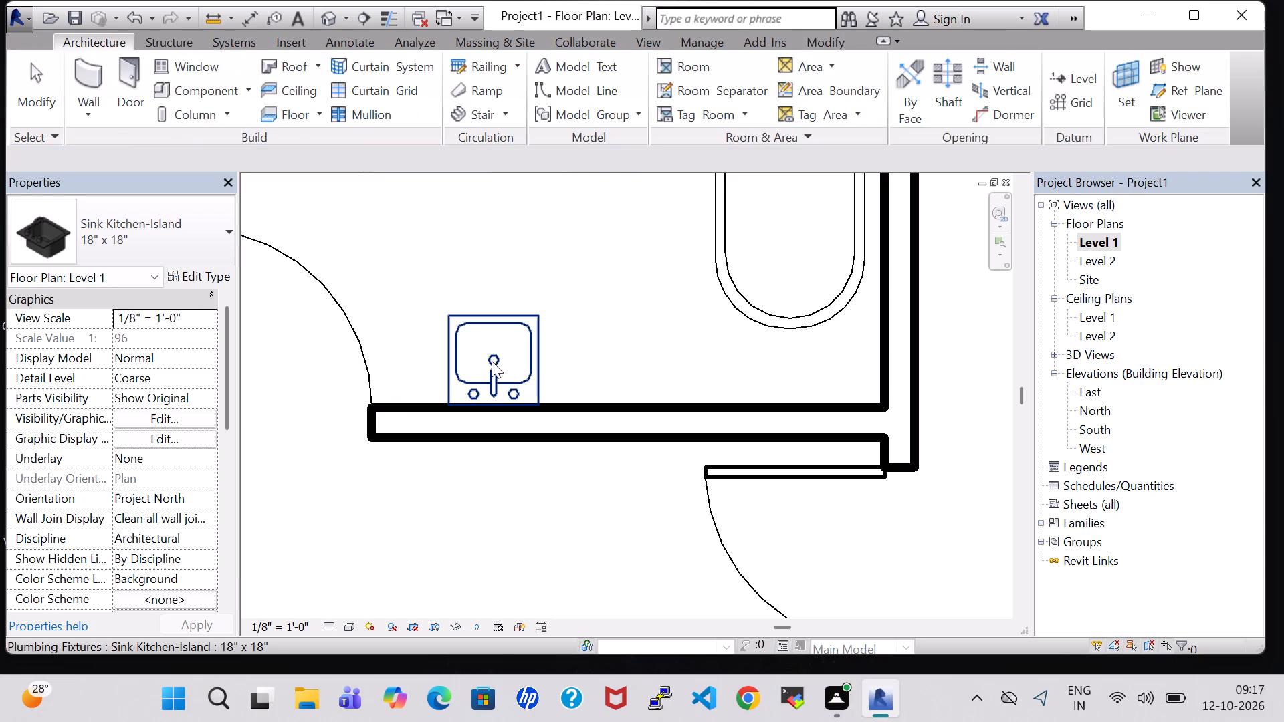
# Set the offset of the 18" x 18" sink in the TOILET room to 3' 0".
pyautogui.click(492, 340)
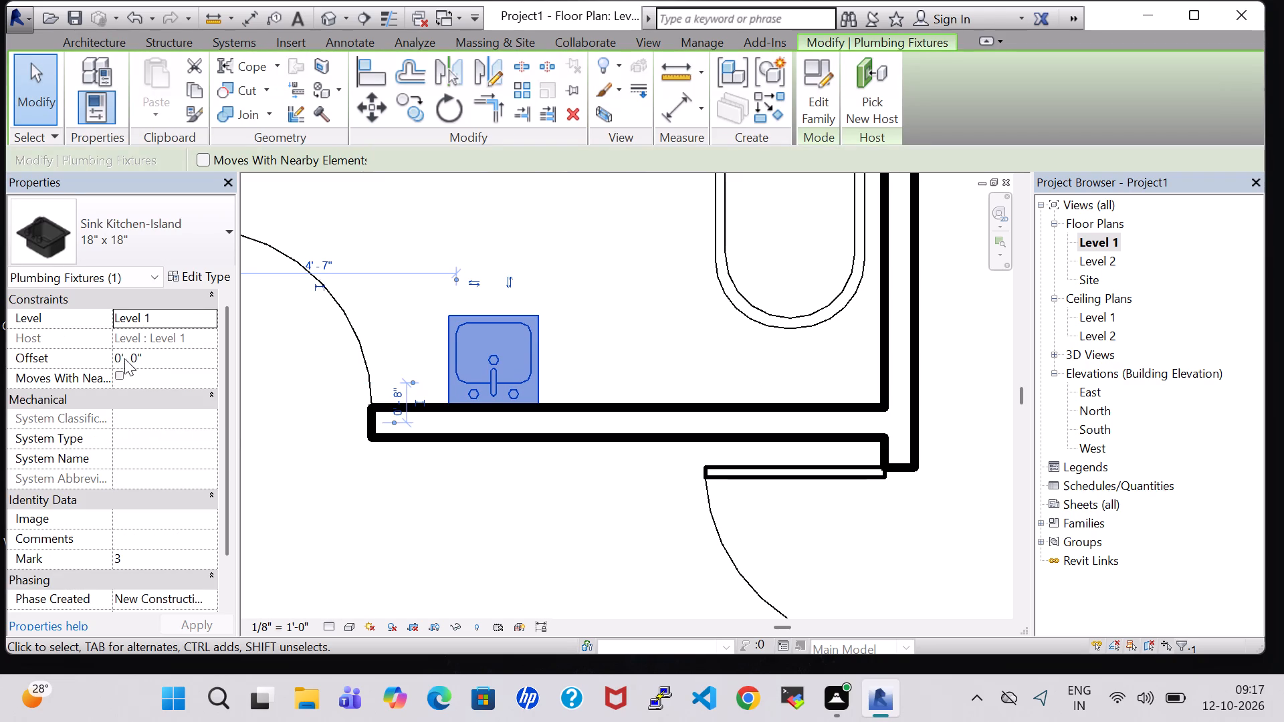
pyautogui.click(128, 358)
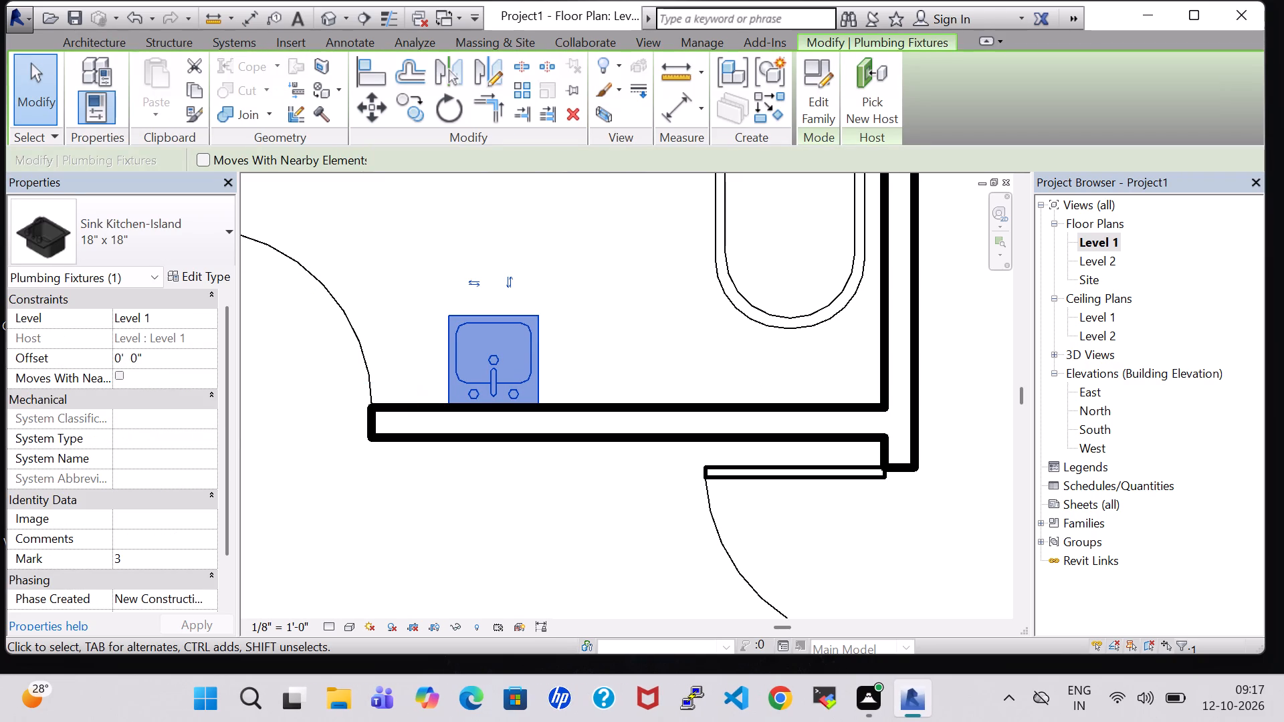
pyautogui.press('Left')
pyautogui.press('Left')
pyautogui.press('BackSpace')
pyautogui.press('3')
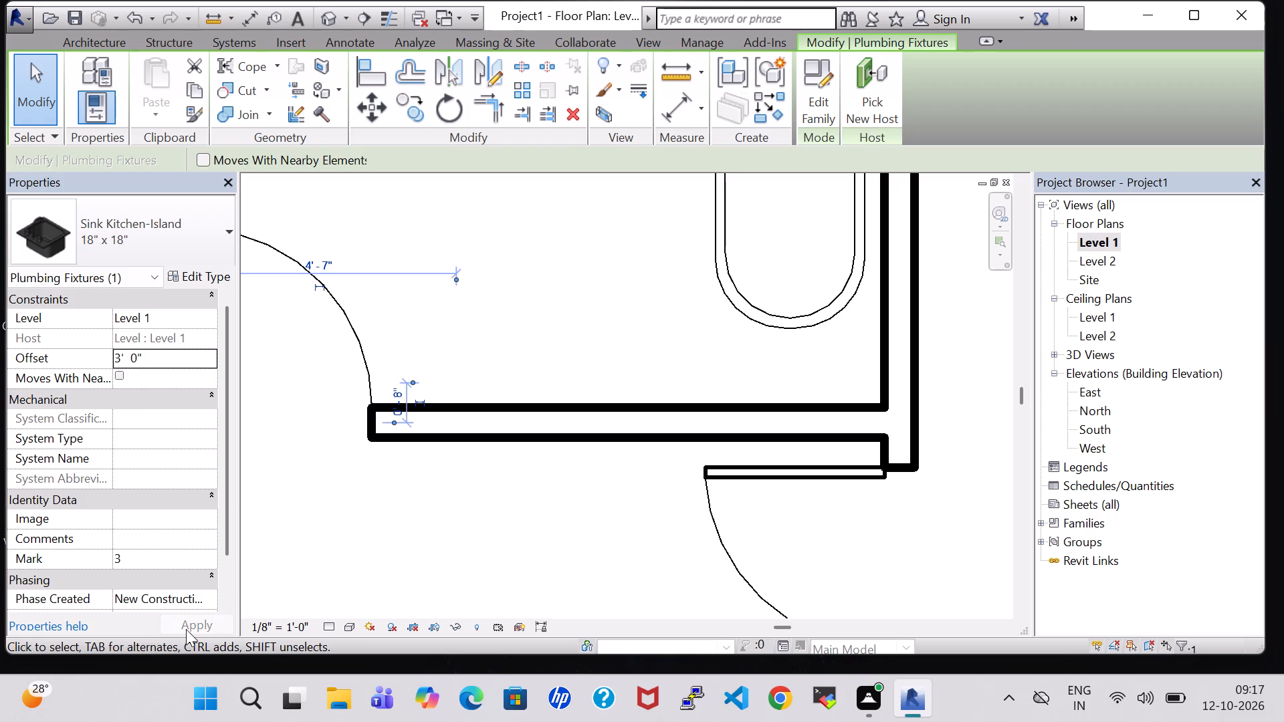
# Open the default 3D view and examine the TOILET room's bathtub, water closet and sink from above.
pyautogui.click(334, 10)
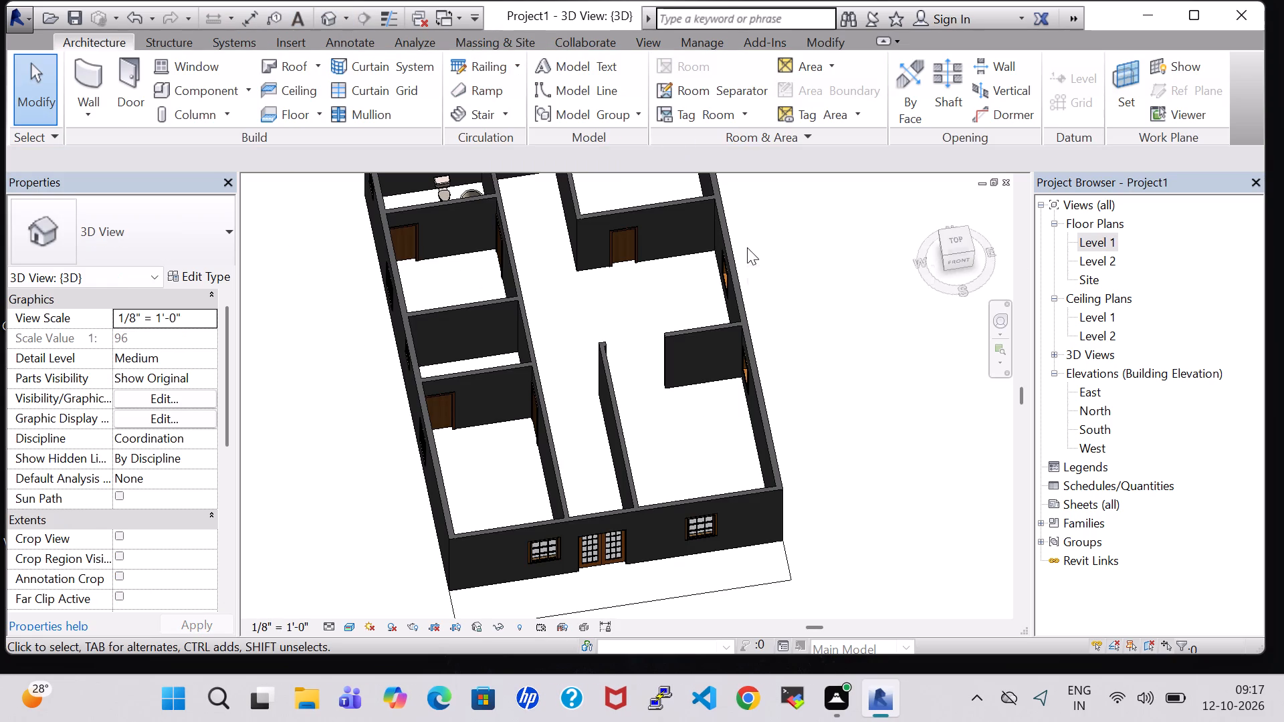
pyautogui.keyDown('shift'); pyautogui.moveTo(728, 231); pyautogui.dragTo(722, 494, button='middle'); pyautogui.keyUp('shift')
pyautogui.keyDown('shift'); pyautogui.scroll(1, 728, 231); pyautogui.keyUp('shift')
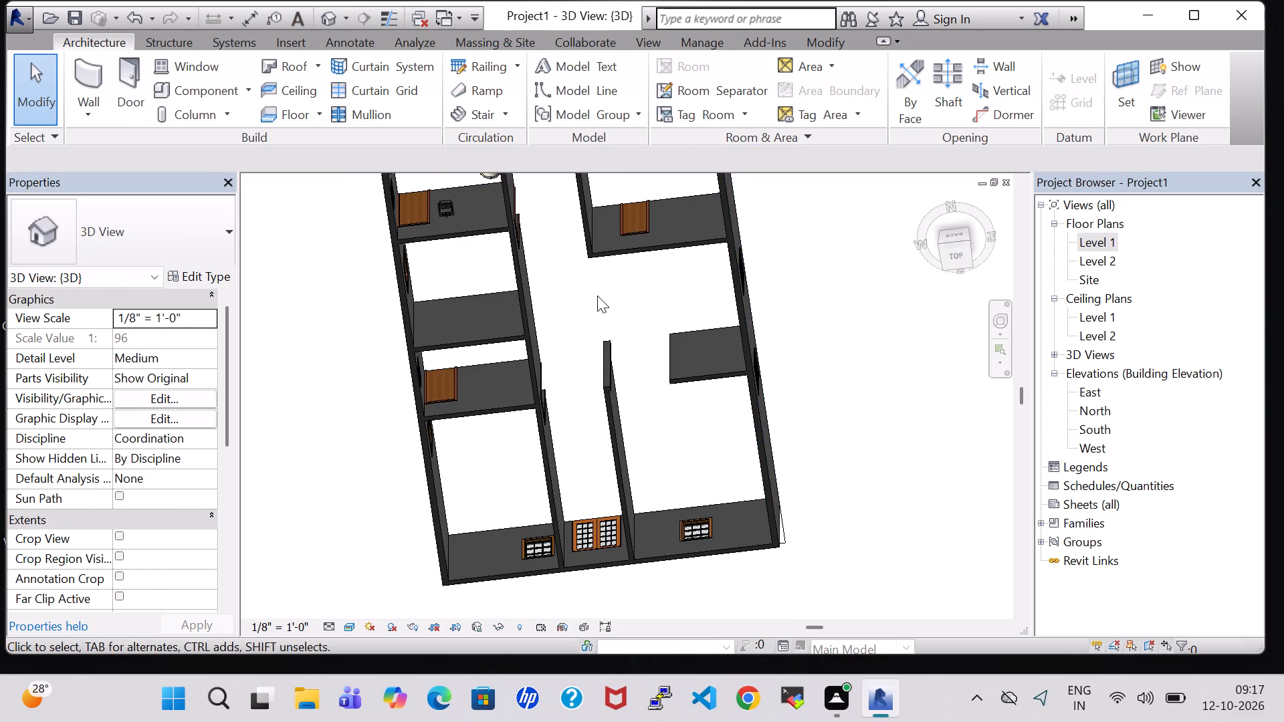
pyautogui.keyDown('shift'); pyautogui.moveTo(385, 295); pyautogui.dragTo(593, 318, button='middle'); pyautogui.keyUp('shift')
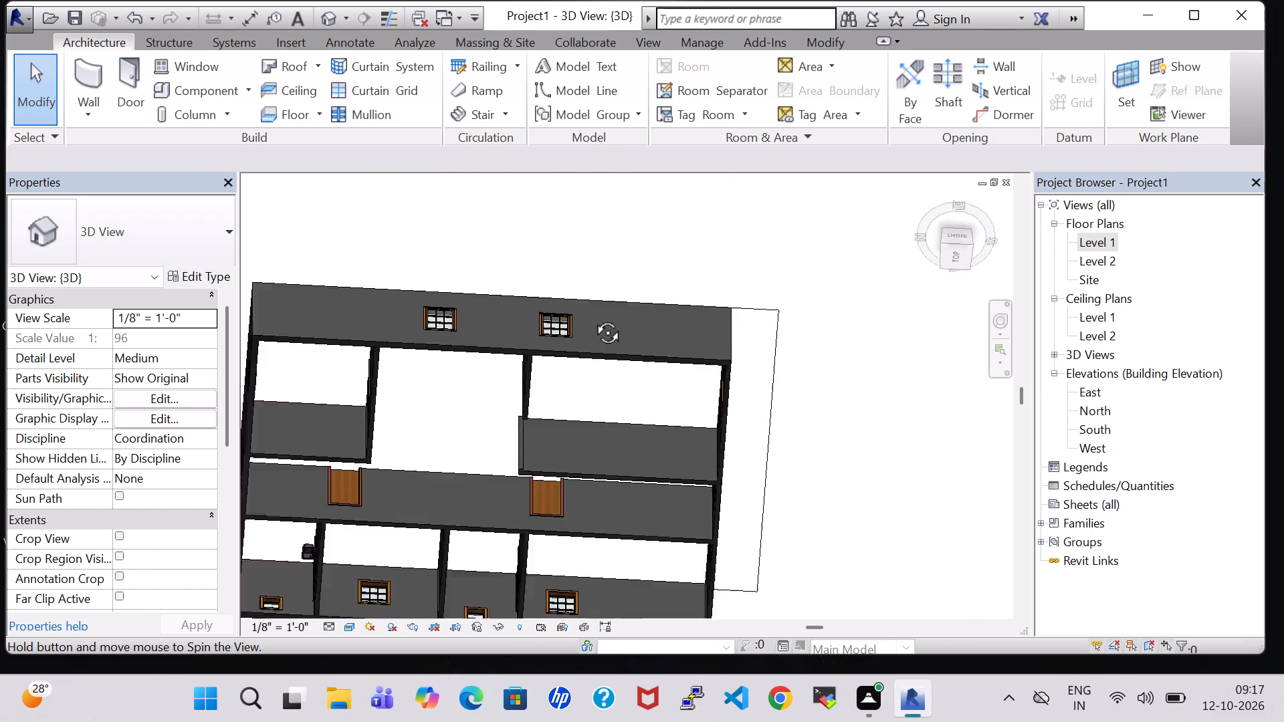
pyautogui.keyDown('shift'); pyautogui.moveTo(593, 318); pyautogui.dragTo(671, 306, button='middle'); pyautogui.keyUp('shift')
pyautogui.moveTo(889, 554); pyautogui.dragTo(921, 358, button='middle')
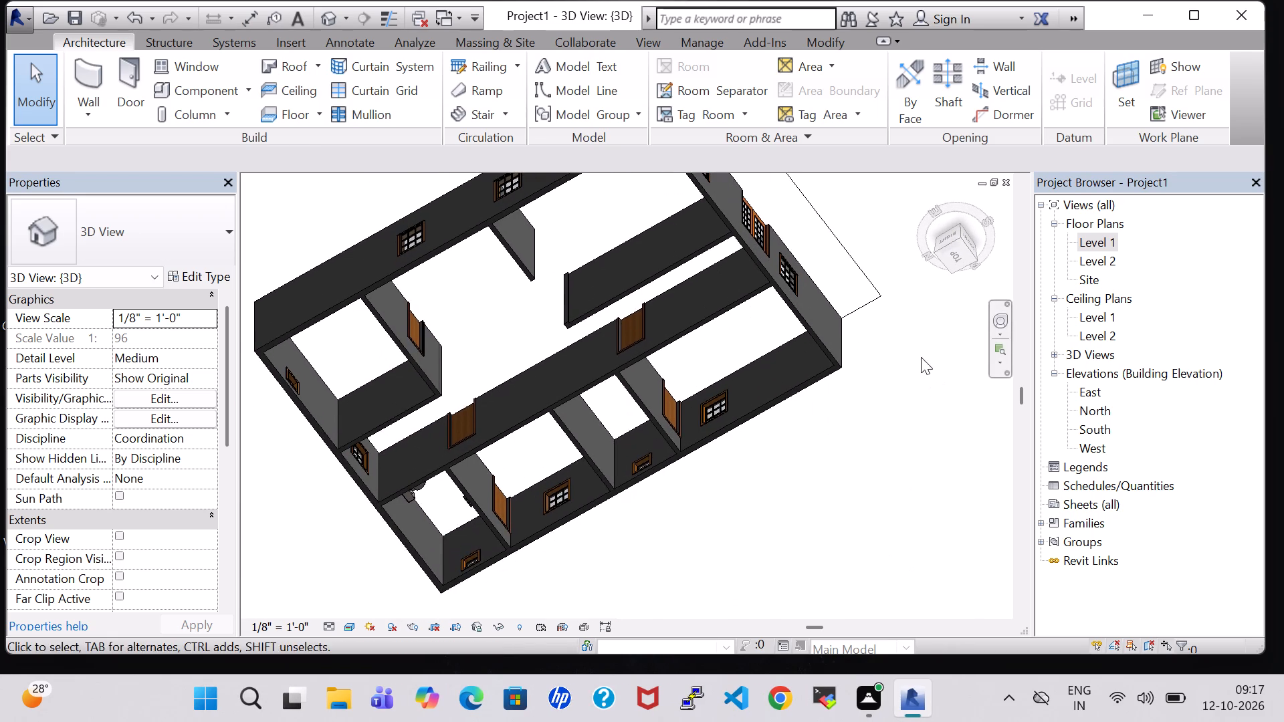
pyautogui.keyDown('shift'); pyautogui.scroll(1, 588, 526); pyautogui.keyUp('shift')
pyautogui.keyDown('shift'); pyautogui.moveTo(588, 526); pyautogui.dragTo(721, 485, button='middle'); pyautogui.keyUp('shift')
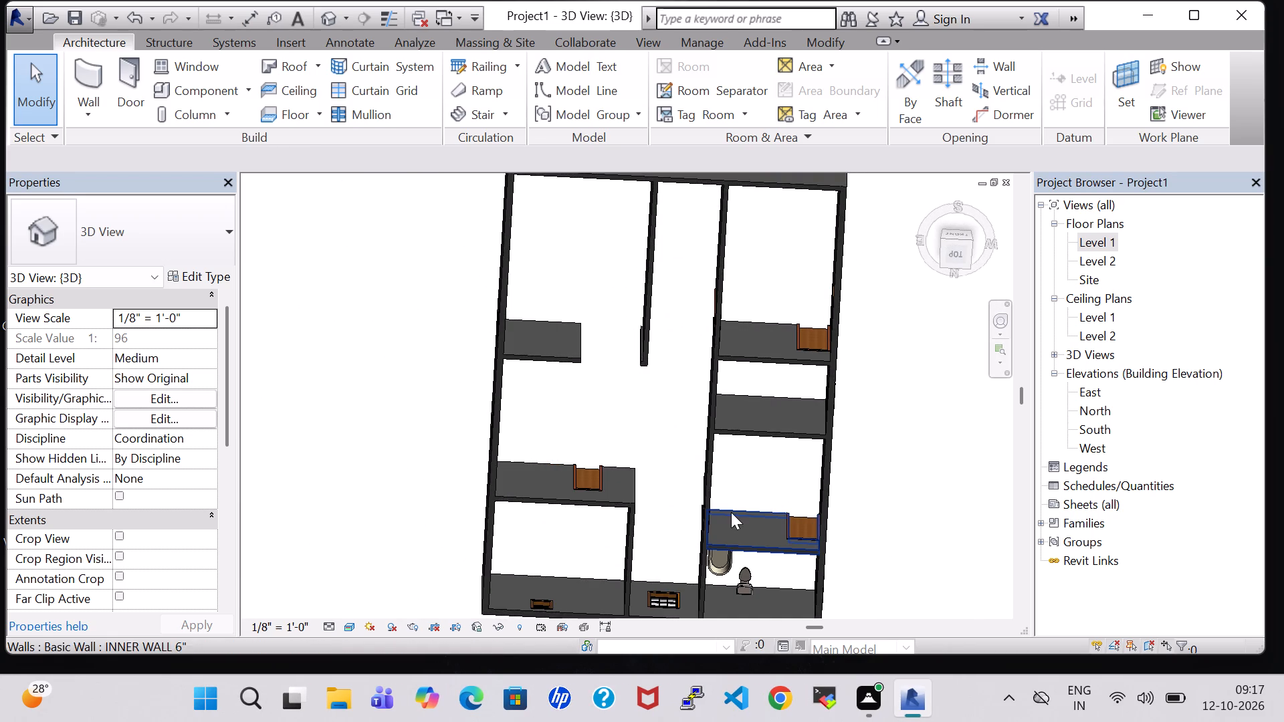
pyautogui.keyDown('shift'); pyautogui.moveTo(875, 544); pyautogui.dragTo(875, 475, button='middle'); pyautogui.keyUp('shift')
pyautogui.keyDown('shift'); pyautogui.scroll(1, 875, 544); pyautogui.keyUp('shift')
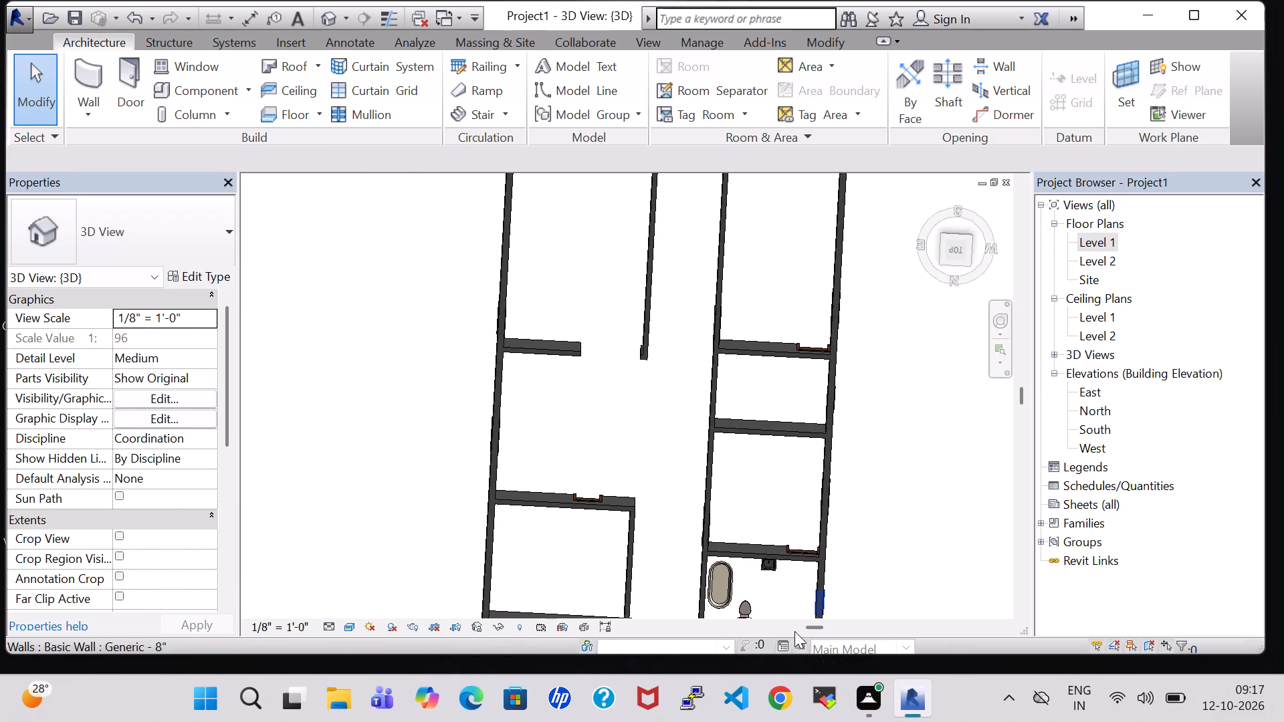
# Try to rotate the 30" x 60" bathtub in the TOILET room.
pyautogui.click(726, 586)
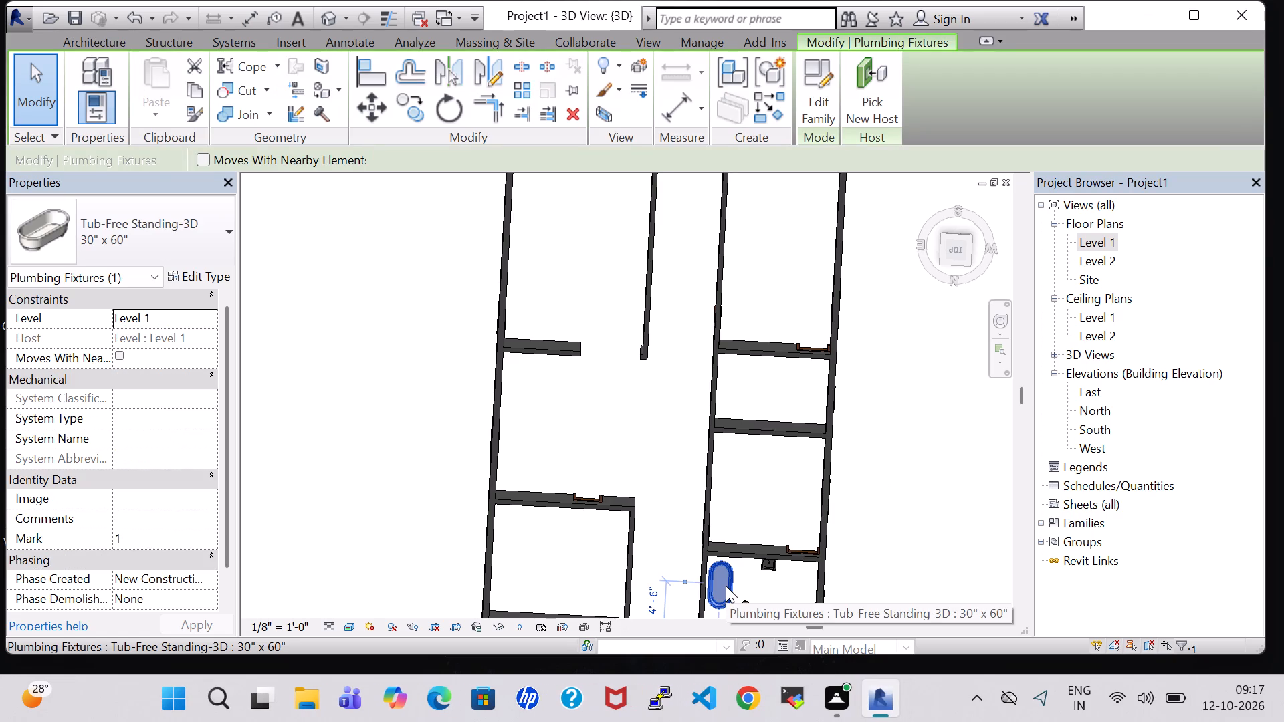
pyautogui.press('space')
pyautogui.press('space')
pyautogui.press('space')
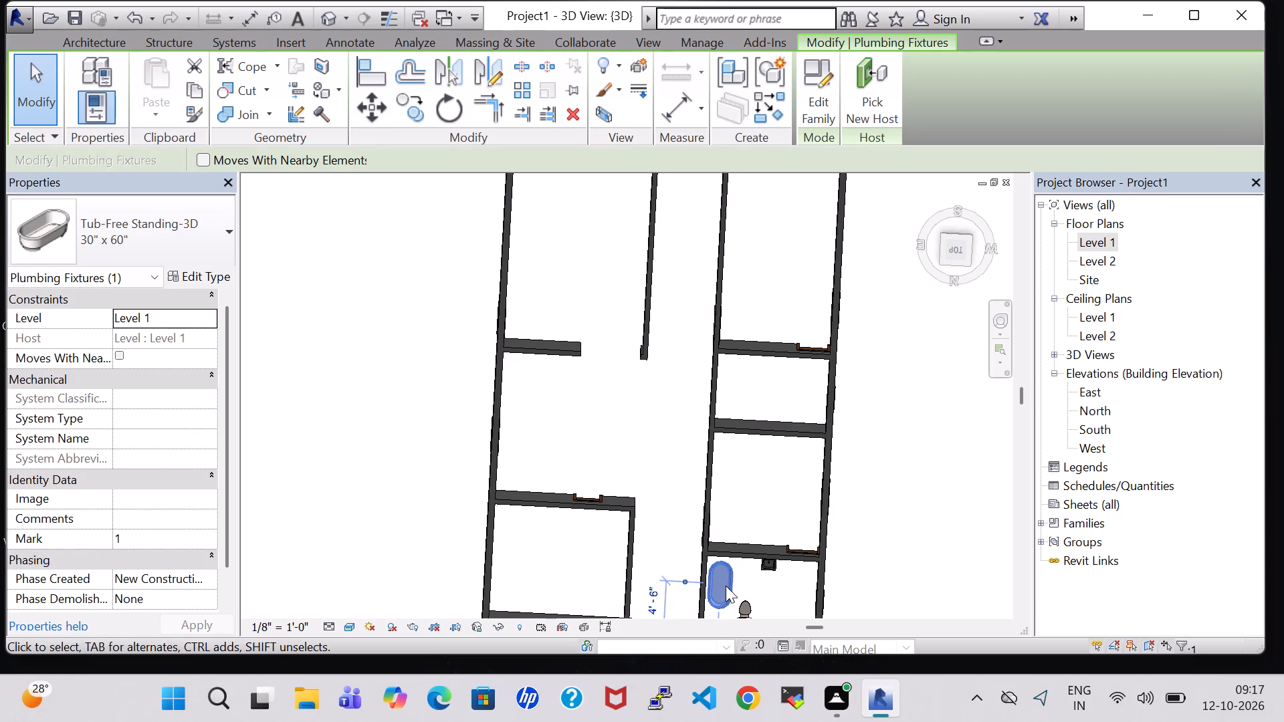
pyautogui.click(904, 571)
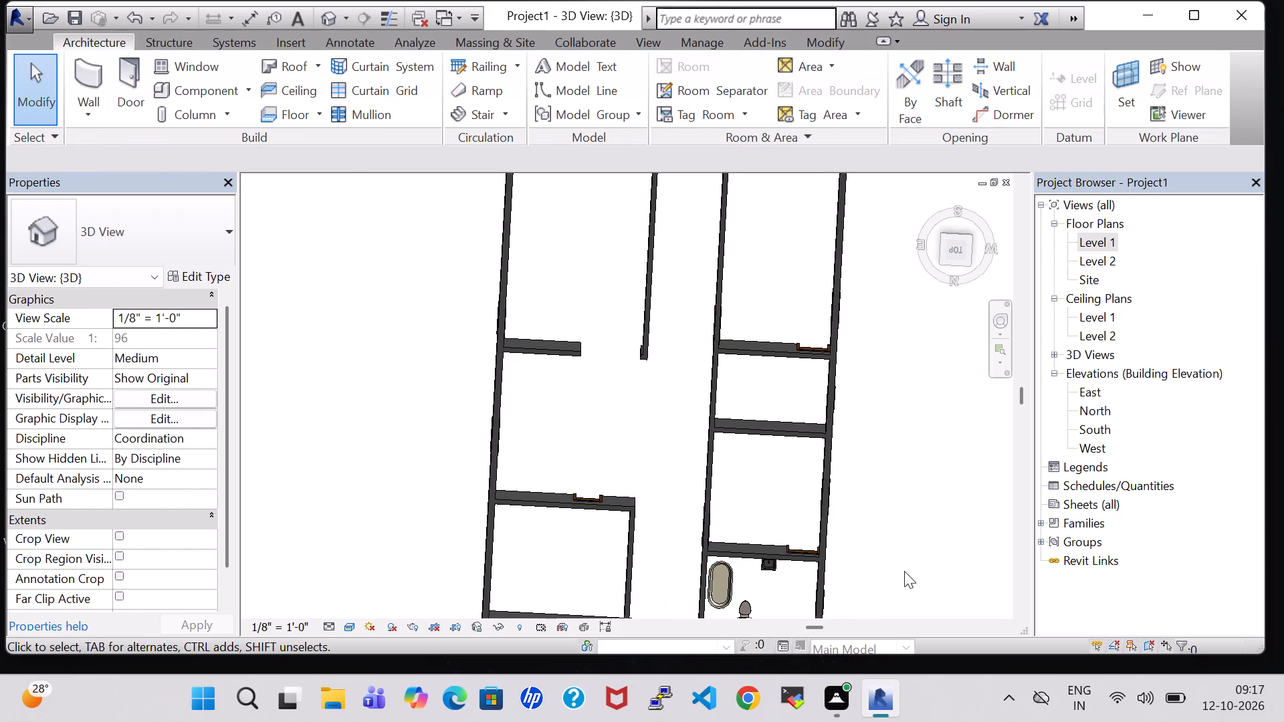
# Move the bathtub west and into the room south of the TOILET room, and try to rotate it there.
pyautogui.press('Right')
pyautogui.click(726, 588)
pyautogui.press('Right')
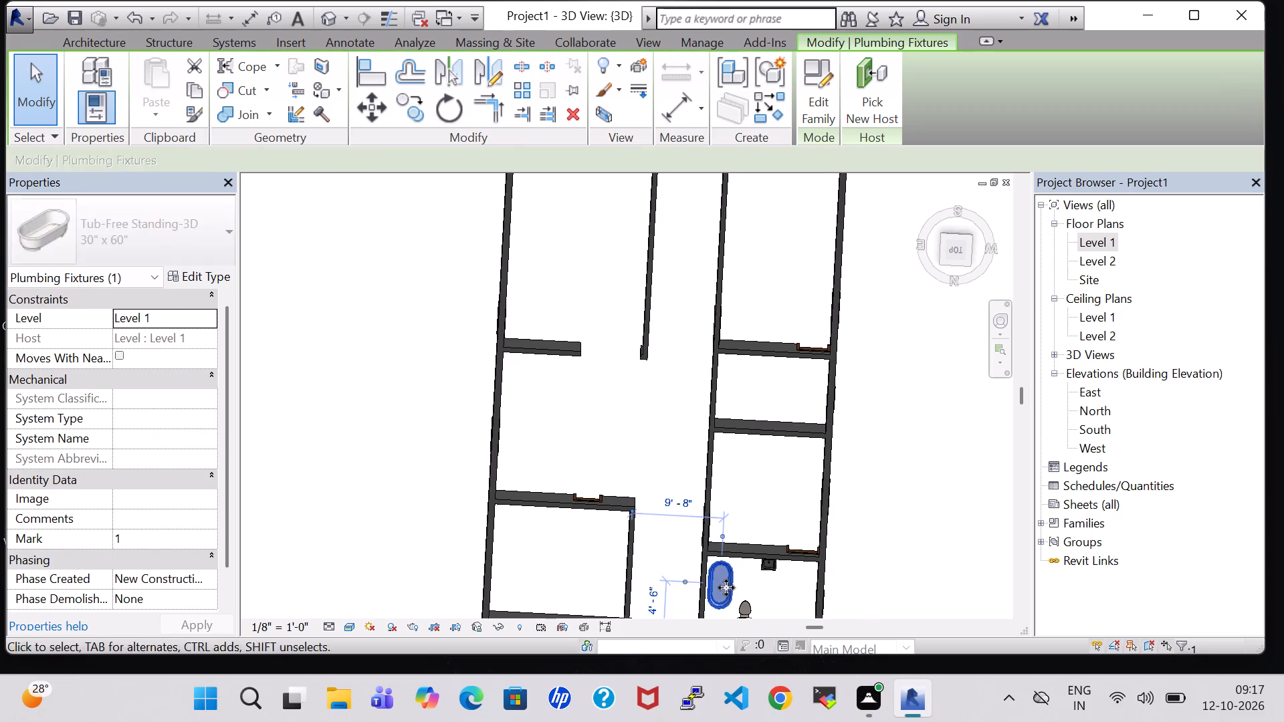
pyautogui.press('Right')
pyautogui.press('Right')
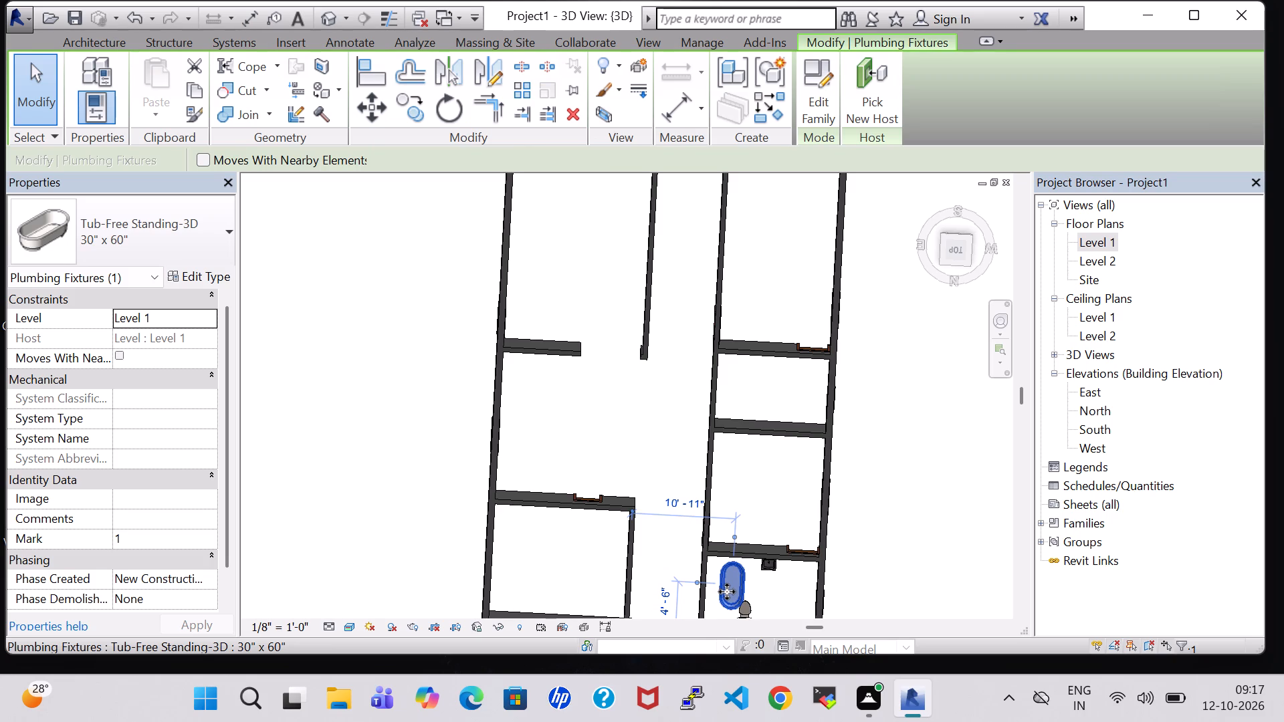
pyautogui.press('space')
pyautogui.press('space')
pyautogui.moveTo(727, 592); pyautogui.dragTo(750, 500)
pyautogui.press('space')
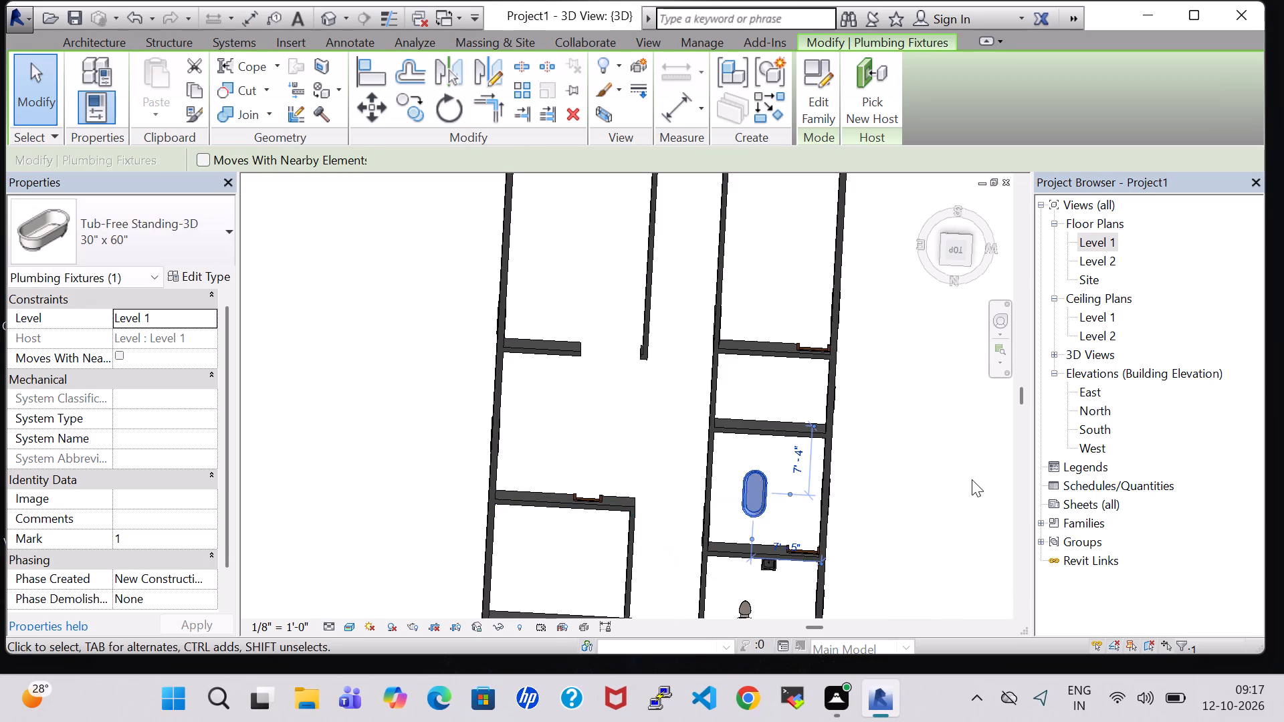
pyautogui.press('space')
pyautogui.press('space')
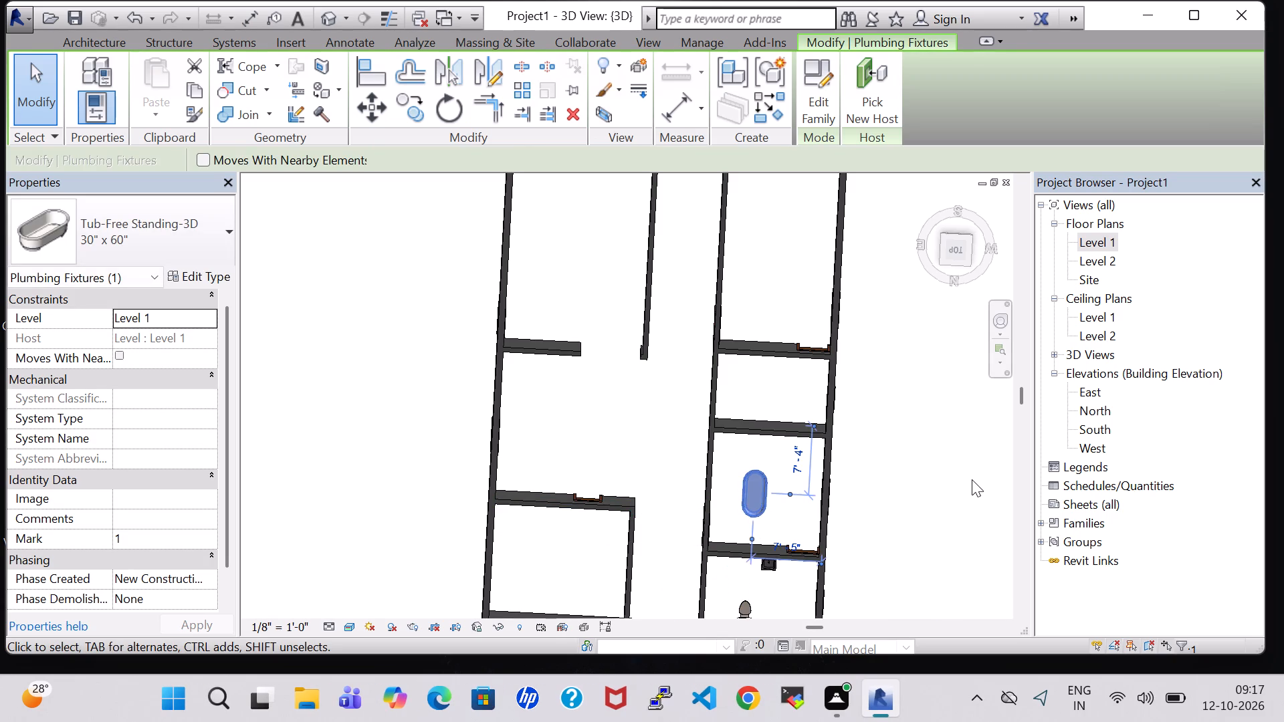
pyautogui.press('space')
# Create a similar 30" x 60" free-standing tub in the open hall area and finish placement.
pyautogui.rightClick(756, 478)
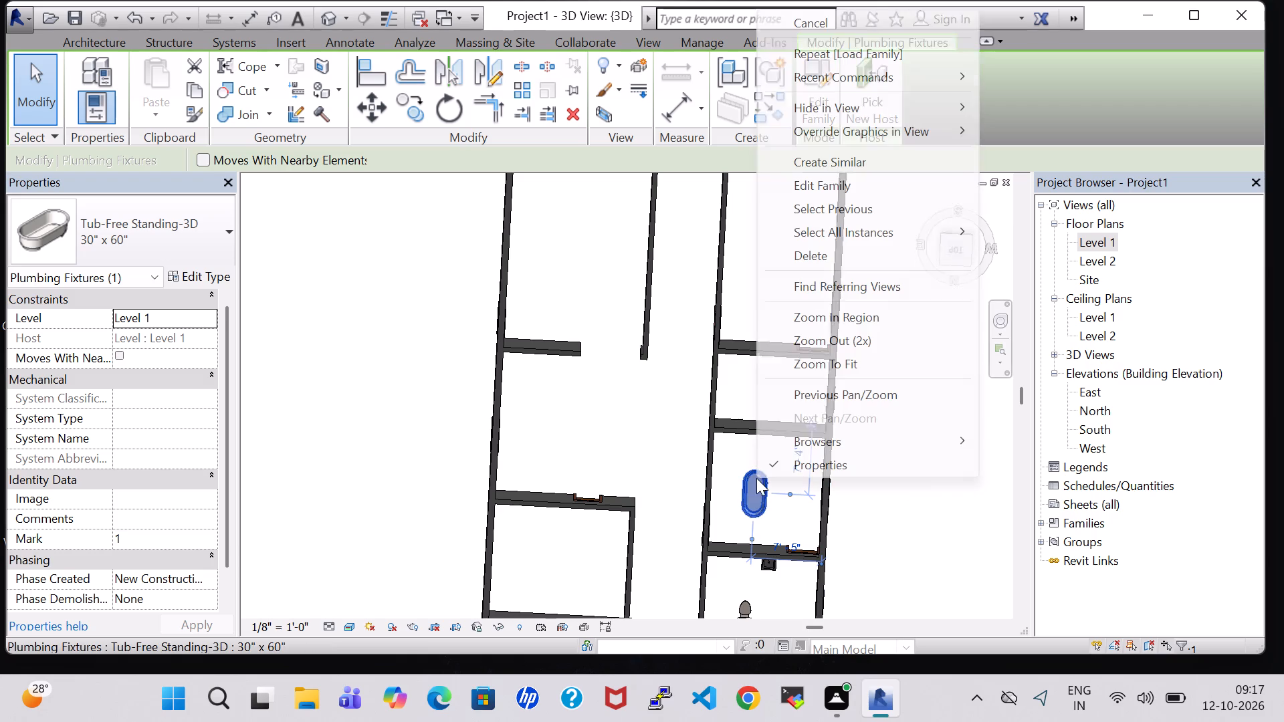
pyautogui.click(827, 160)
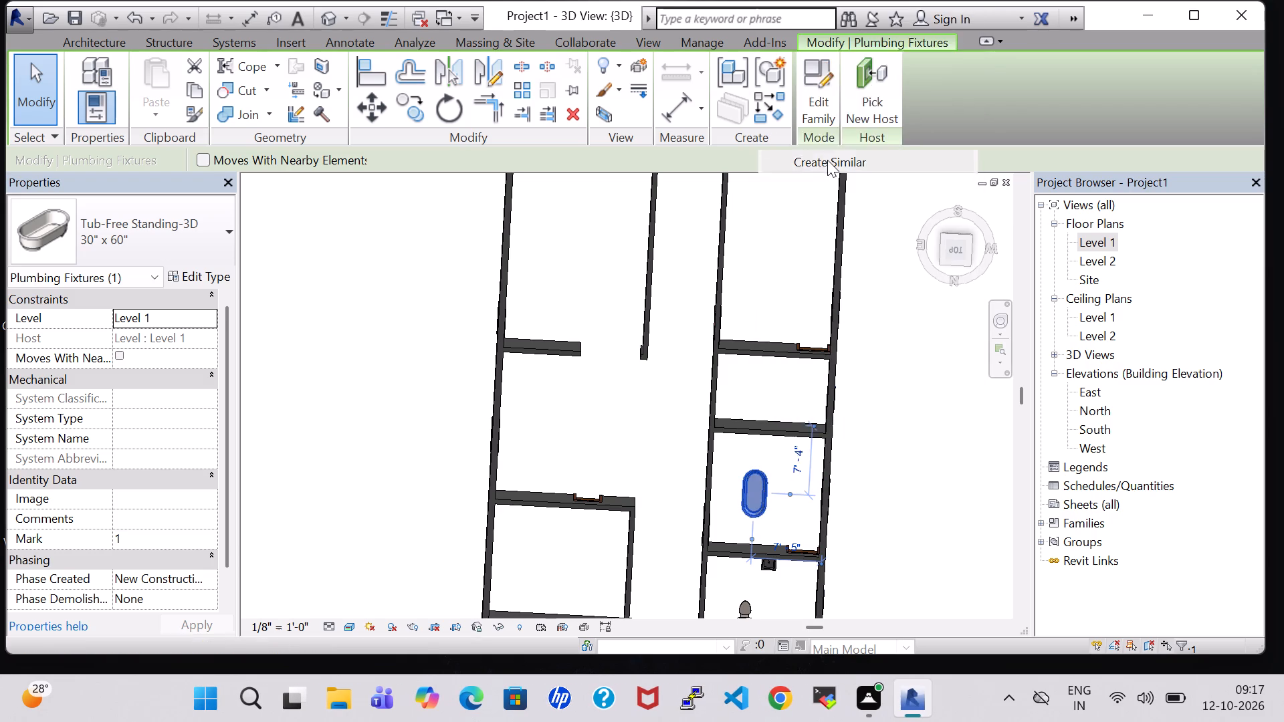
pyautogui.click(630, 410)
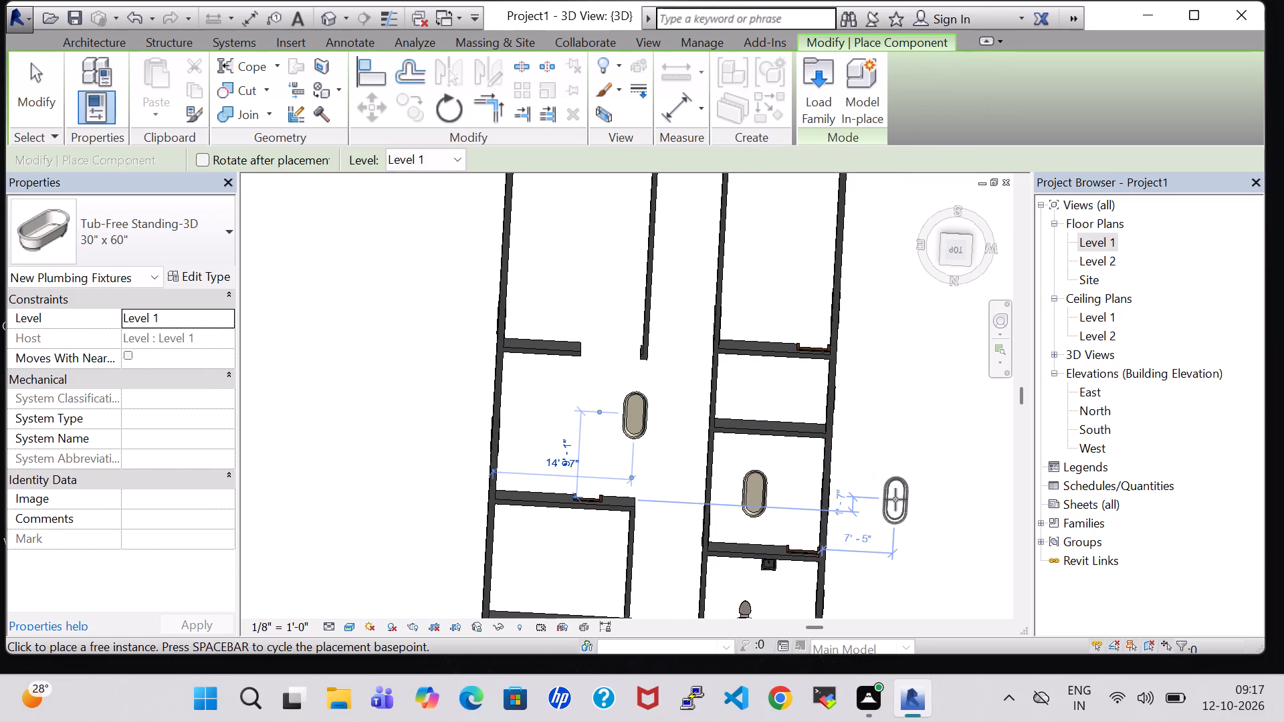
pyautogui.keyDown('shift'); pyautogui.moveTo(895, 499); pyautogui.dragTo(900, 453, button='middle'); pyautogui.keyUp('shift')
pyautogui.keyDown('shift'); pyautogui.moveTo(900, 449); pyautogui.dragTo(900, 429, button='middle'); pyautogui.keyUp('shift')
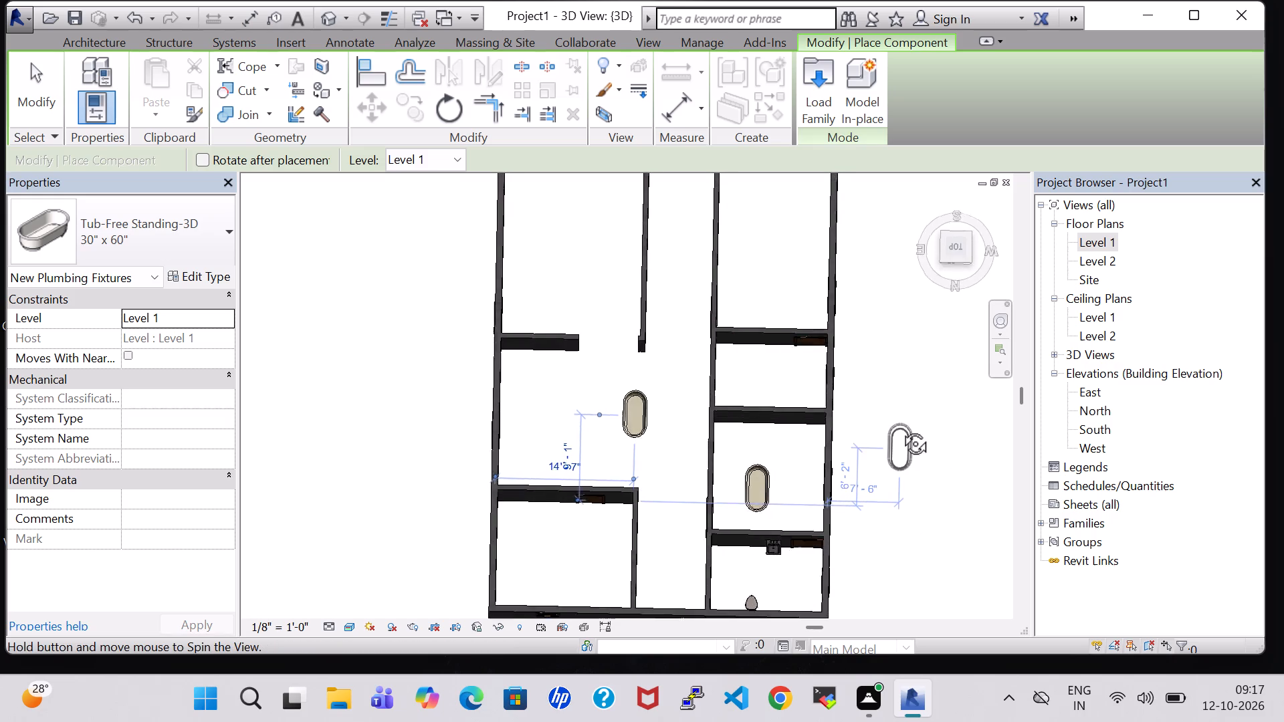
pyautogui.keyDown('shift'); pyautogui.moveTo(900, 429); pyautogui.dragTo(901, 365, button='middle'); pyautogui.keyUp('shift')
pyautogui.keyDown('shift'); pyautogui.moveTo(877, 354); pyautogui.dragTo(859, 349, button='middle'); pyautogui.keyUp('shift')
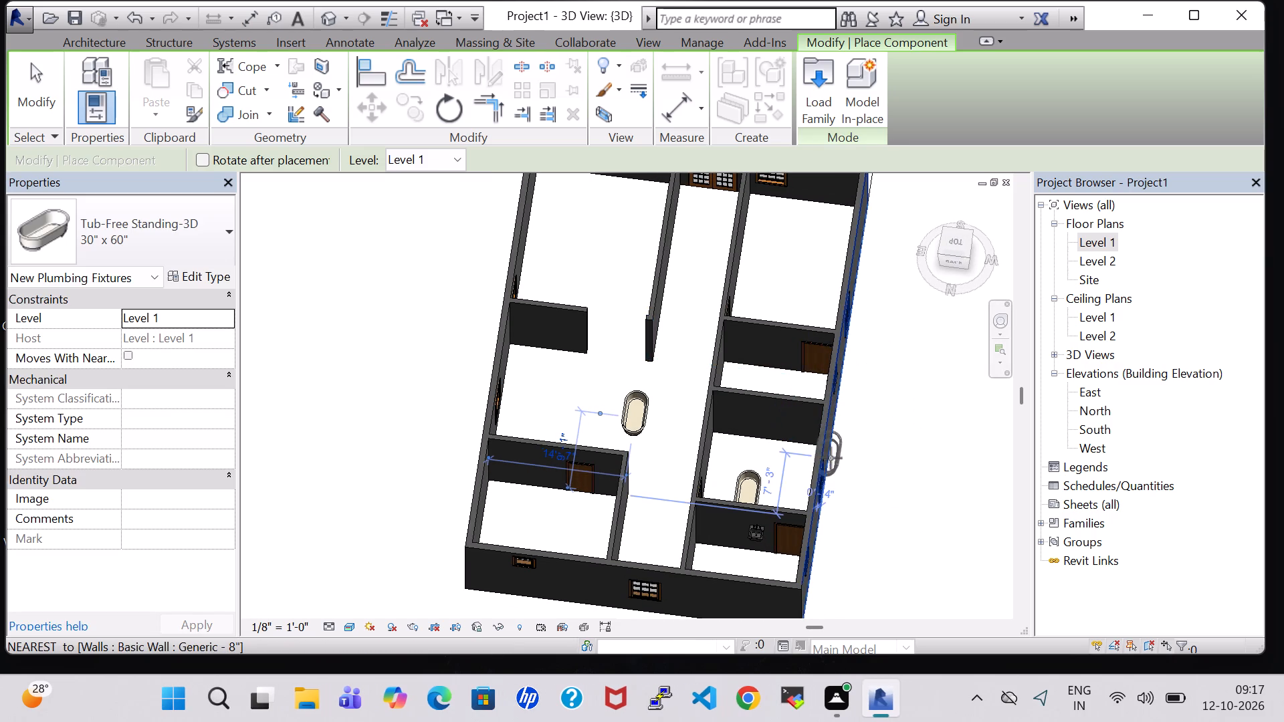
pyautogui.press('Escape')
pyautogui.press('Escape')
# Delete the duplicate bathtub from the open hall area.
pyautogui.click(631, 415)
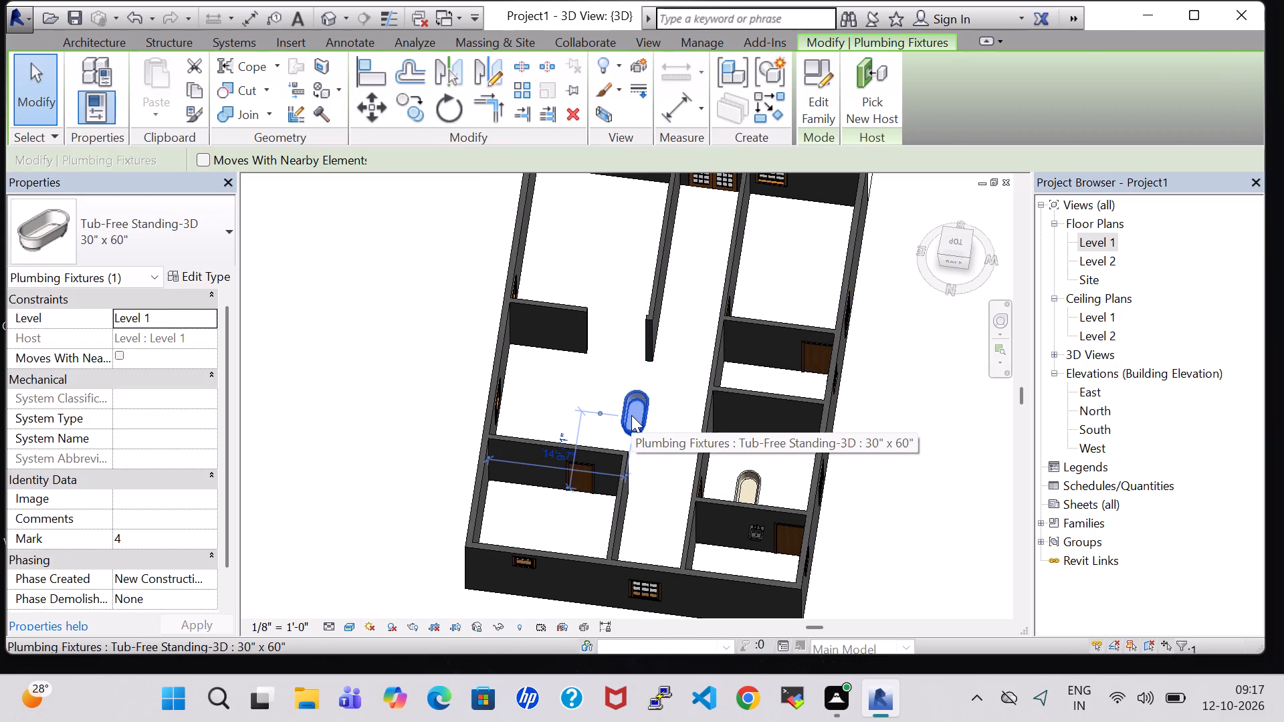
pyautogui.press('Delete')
# Nudge the original bathtub north from the adjacent room back into the TOILET room.
pyautogui.click(748, 481)
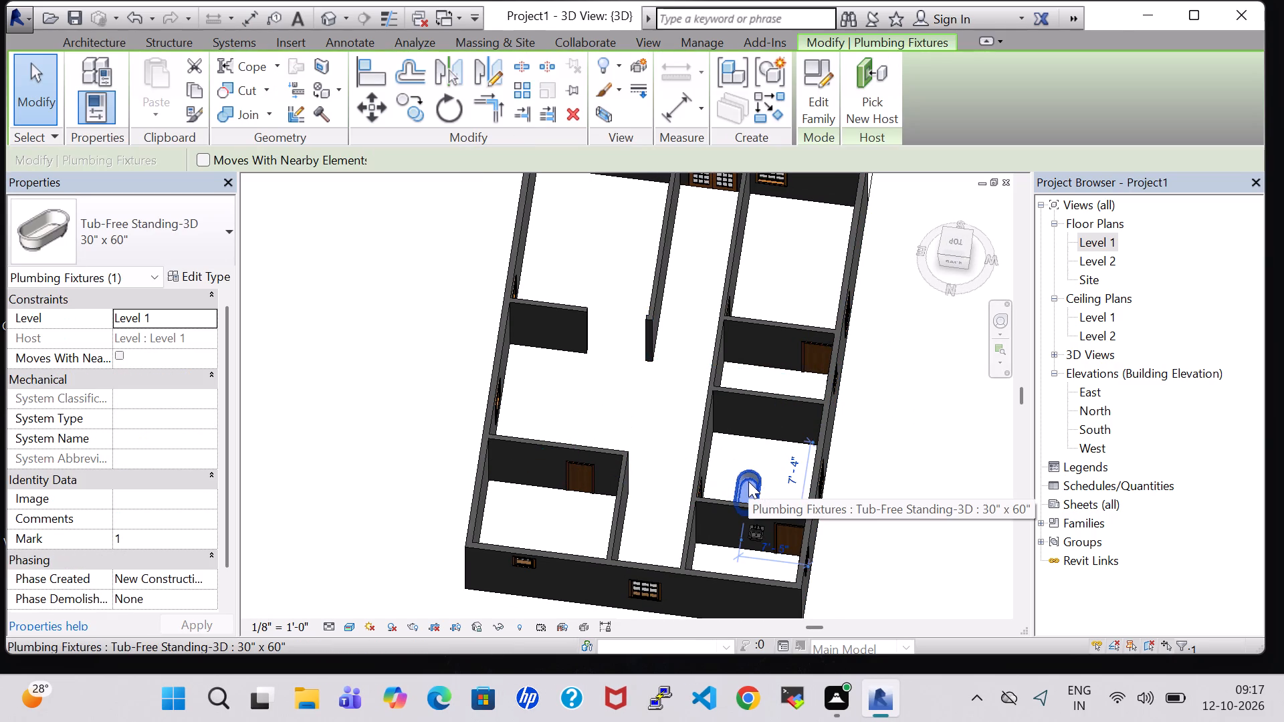
pyautogui.press('Down')
pyautogui.press('Down')
pyautogui.press('Down')
pyautogui.press('Down')
pyautogui.press('Down')
pyautogui.press('Down')
pyautogui.press('Down')
pyautogui.press('Down')
pyautogui.press('Down')
pyautogui.press('Down')
pyautogui.press('Down')
pyautogui.press('Down')
pyautogui.press('Down')
pyautogui.press('Down')
pyautogui.press('Down')
pyautogui.press('Down')
pyautogui.press('Down')
pyautogui.press('Down')
pyautogui.press('Down')
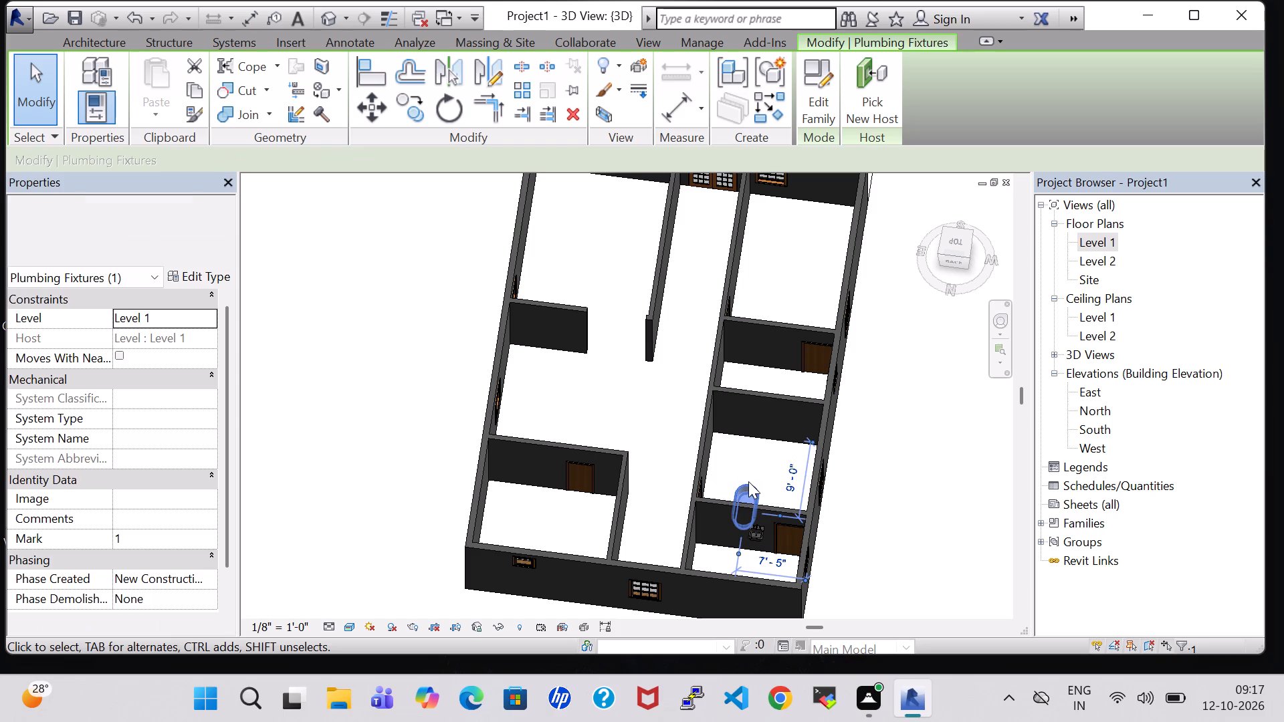
pyautogui.press('Down')
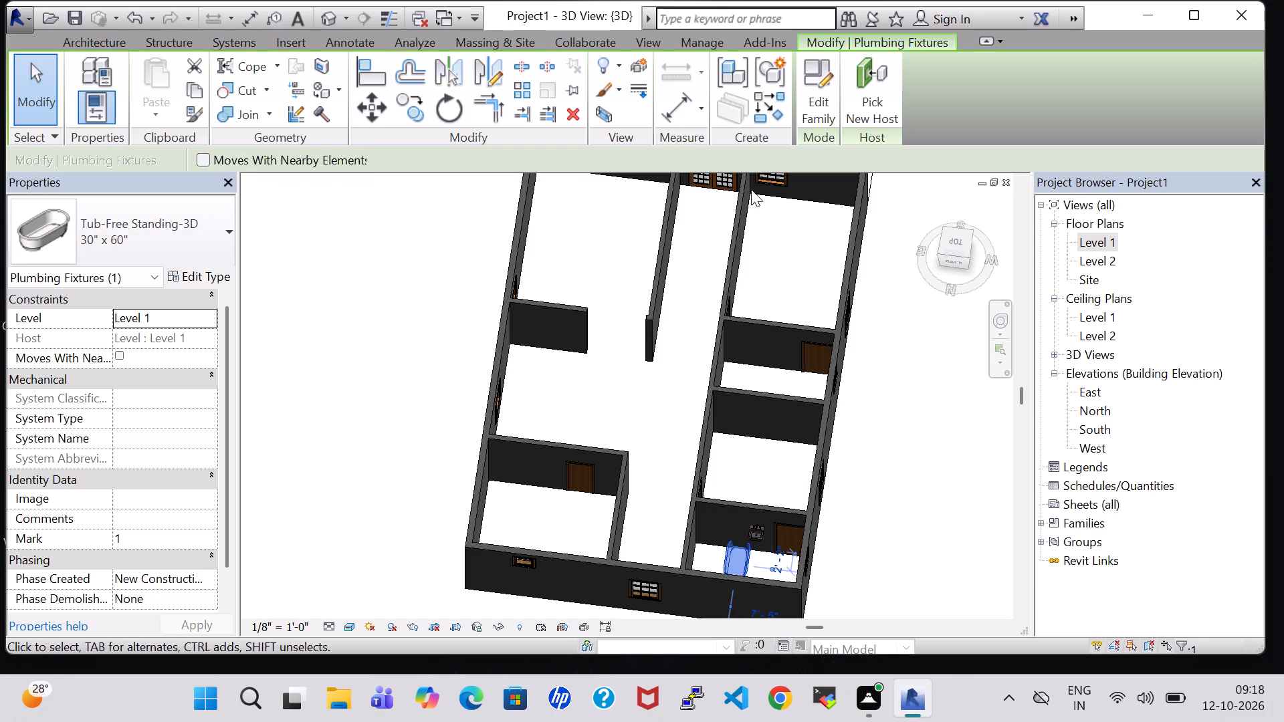
# Nudge the bathtub east and slightly north so it stands beside the TOILET room's east wall, clear of the water closet.
pyautogui.keyDown('shift'); pyautogui.moveTo(895, 324); pyautogui.dragTo(896, 402, button='middle'); pyautogui.keyUp('shift')
pyautogui.click(738, 564)
pyautogui.press('Down')
pyautogui.press('Down')
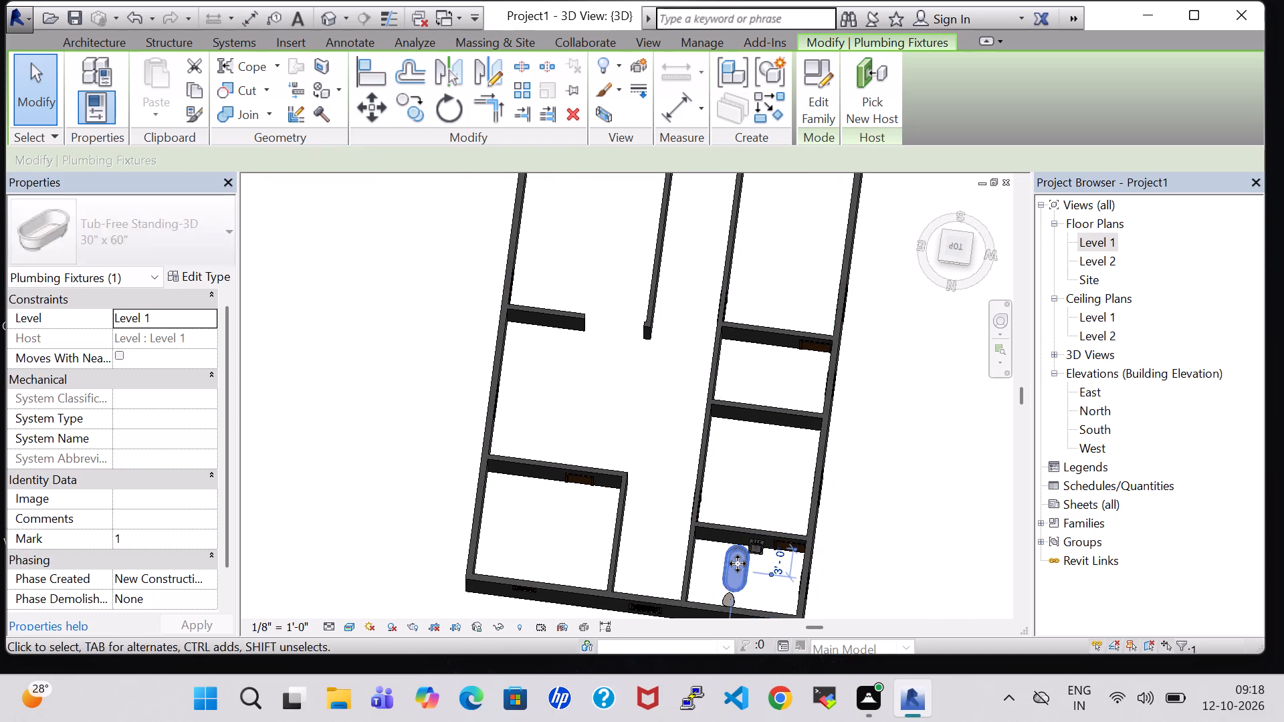
pyautogui.press('Left')
pyautogui.press('Left')
pyautogui.press('Left')
pyautogui.press('Left')
pyautogui.press('Left')
pyautogui.press('Left')
pyautogui.press('Left')
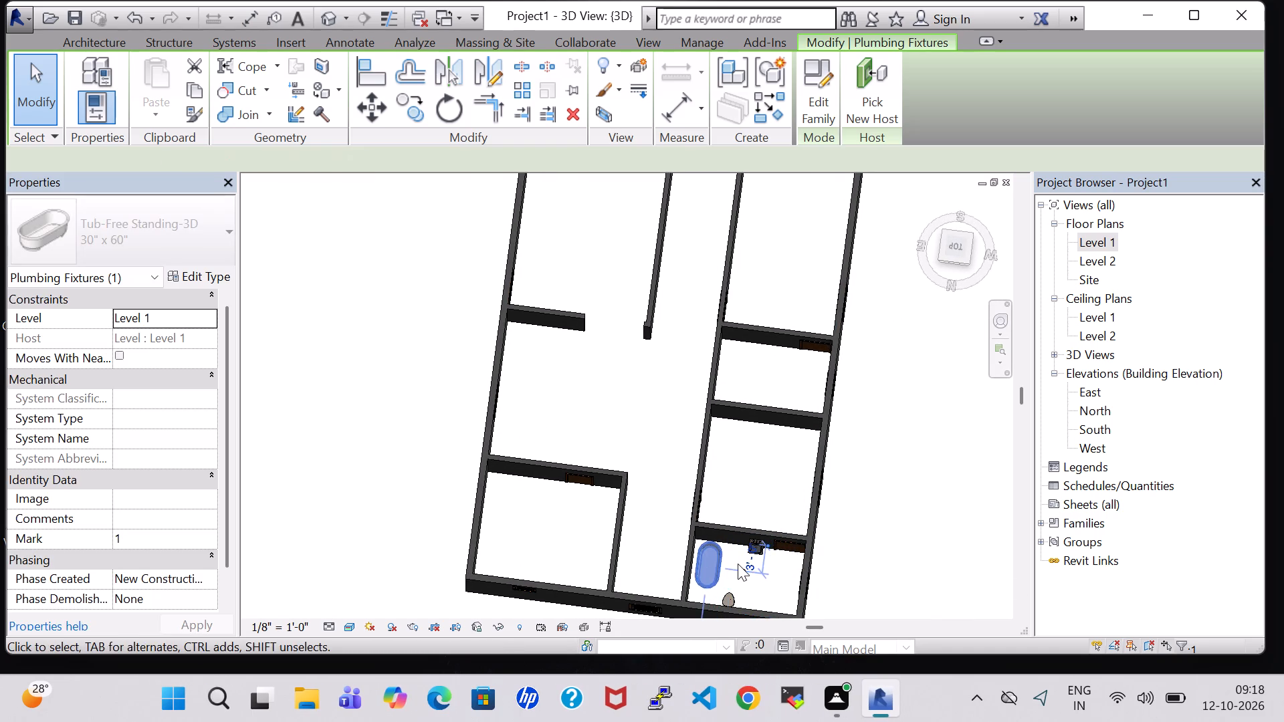
pyautogui.press('Left')
pyautogui.press('Down')
pyautogui.press('Right')
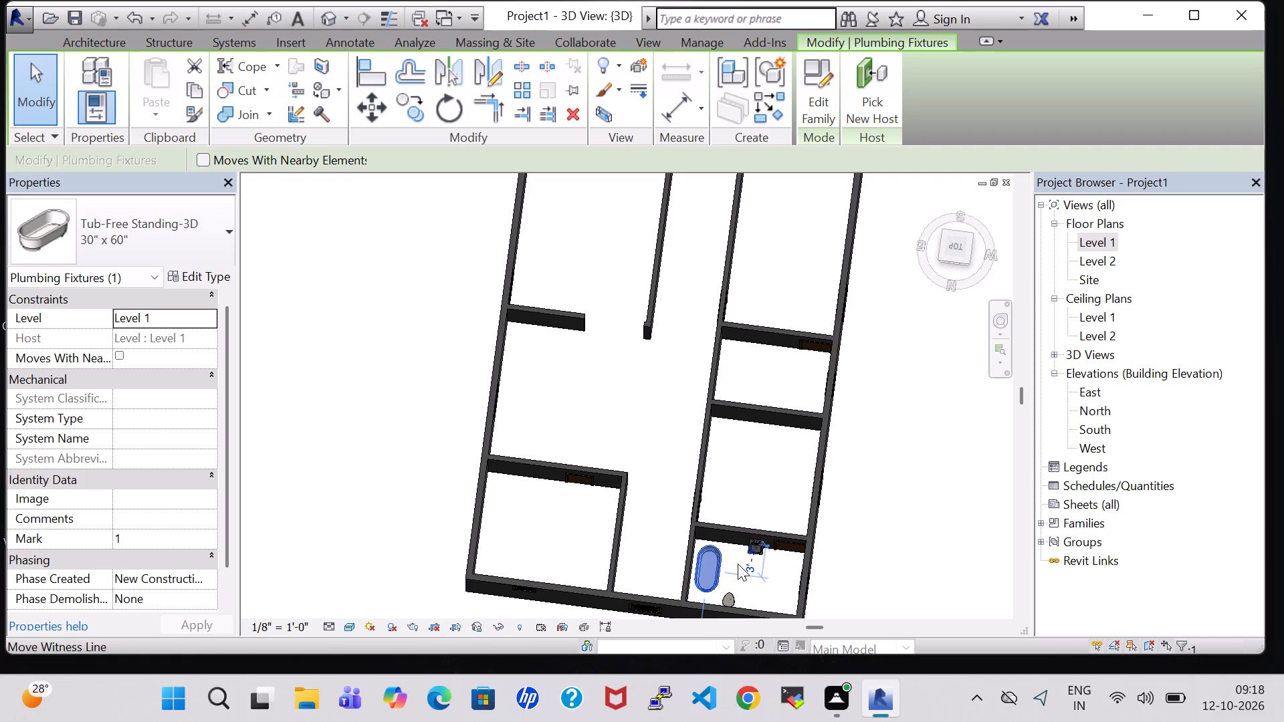
pyautogui.press('Down')
pyautogui.press('Left')
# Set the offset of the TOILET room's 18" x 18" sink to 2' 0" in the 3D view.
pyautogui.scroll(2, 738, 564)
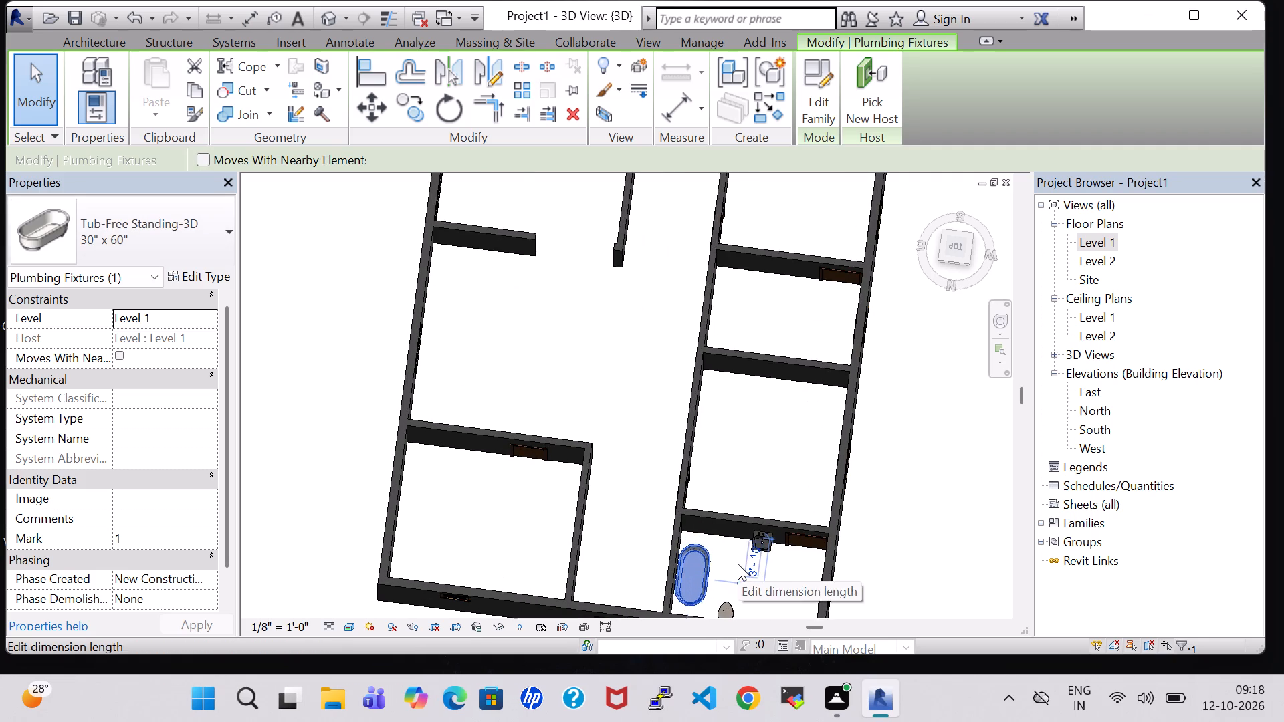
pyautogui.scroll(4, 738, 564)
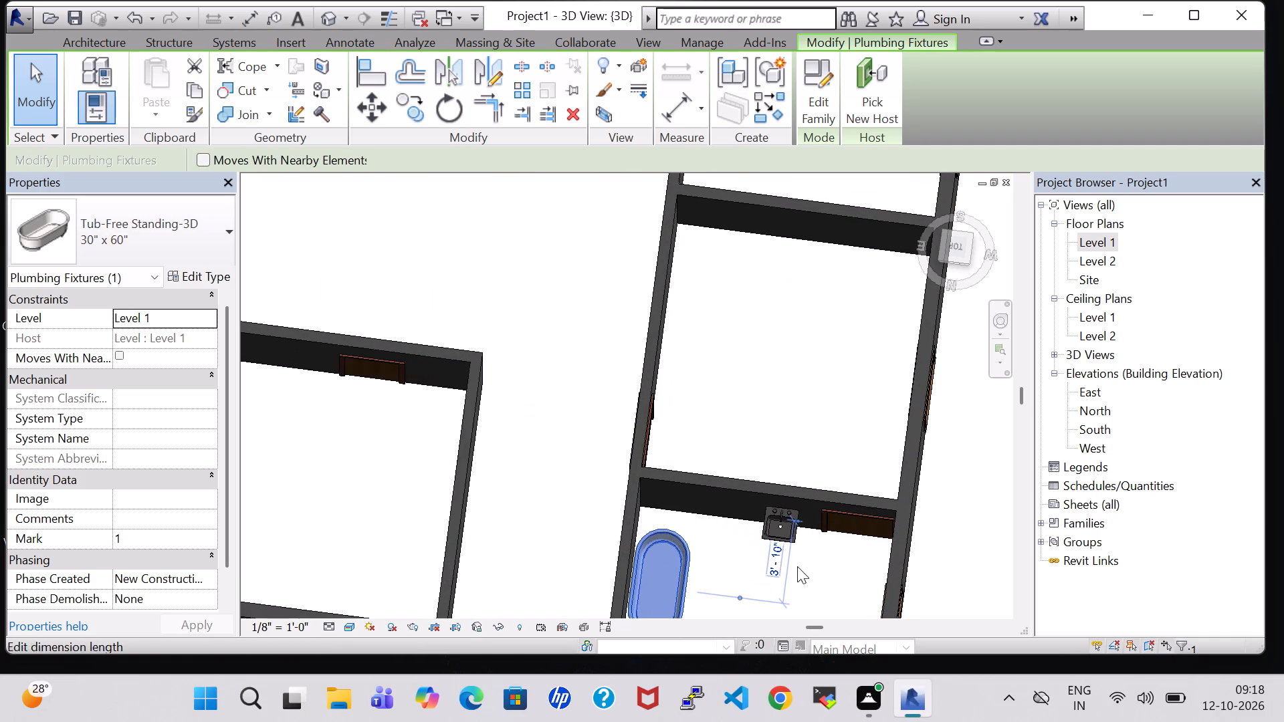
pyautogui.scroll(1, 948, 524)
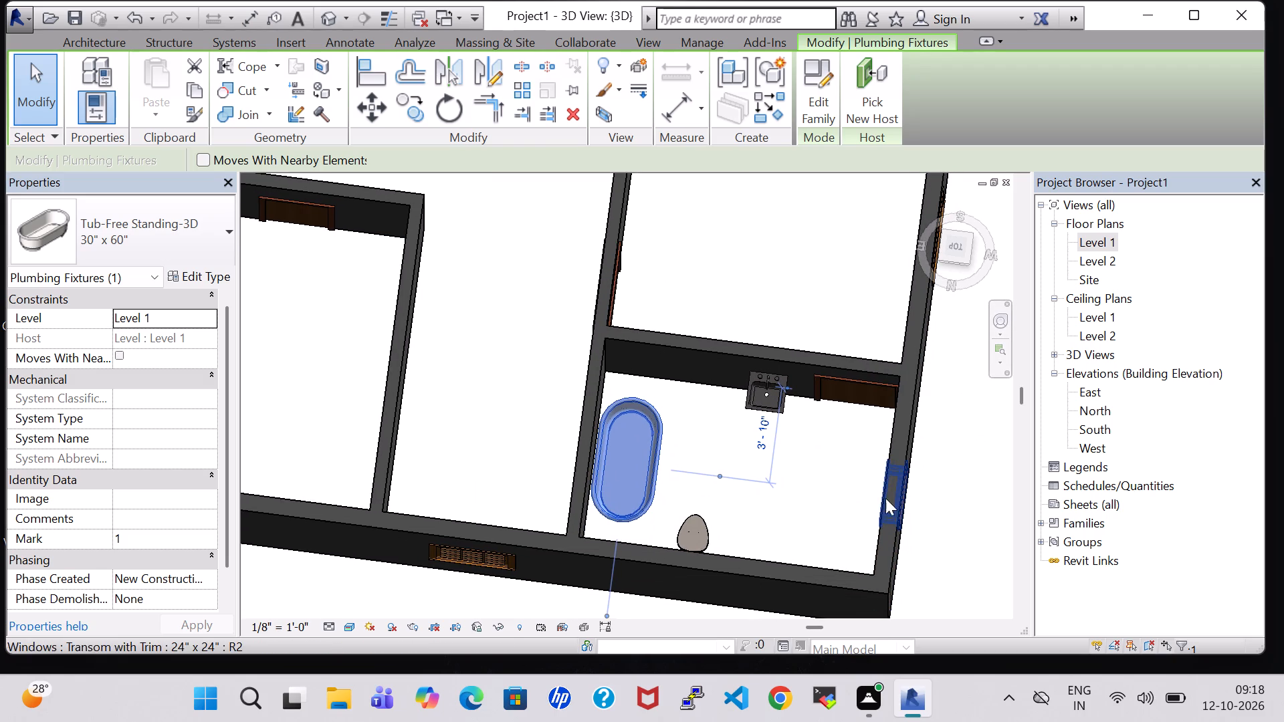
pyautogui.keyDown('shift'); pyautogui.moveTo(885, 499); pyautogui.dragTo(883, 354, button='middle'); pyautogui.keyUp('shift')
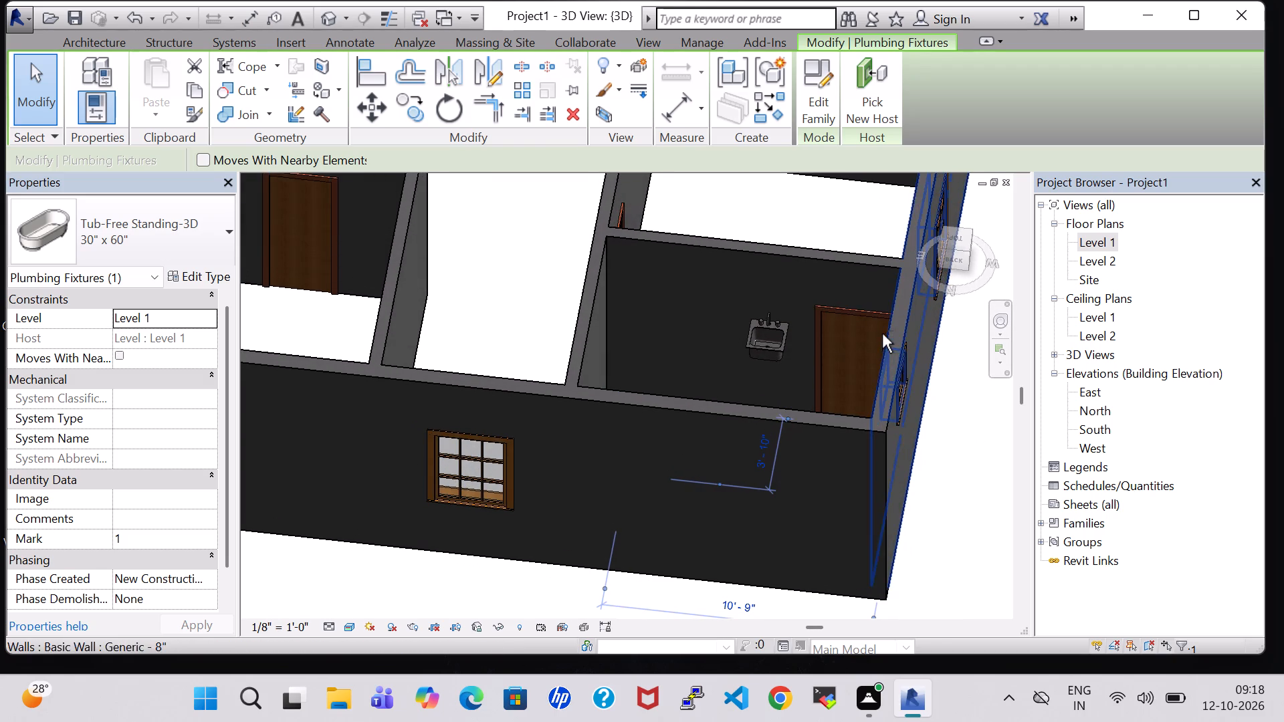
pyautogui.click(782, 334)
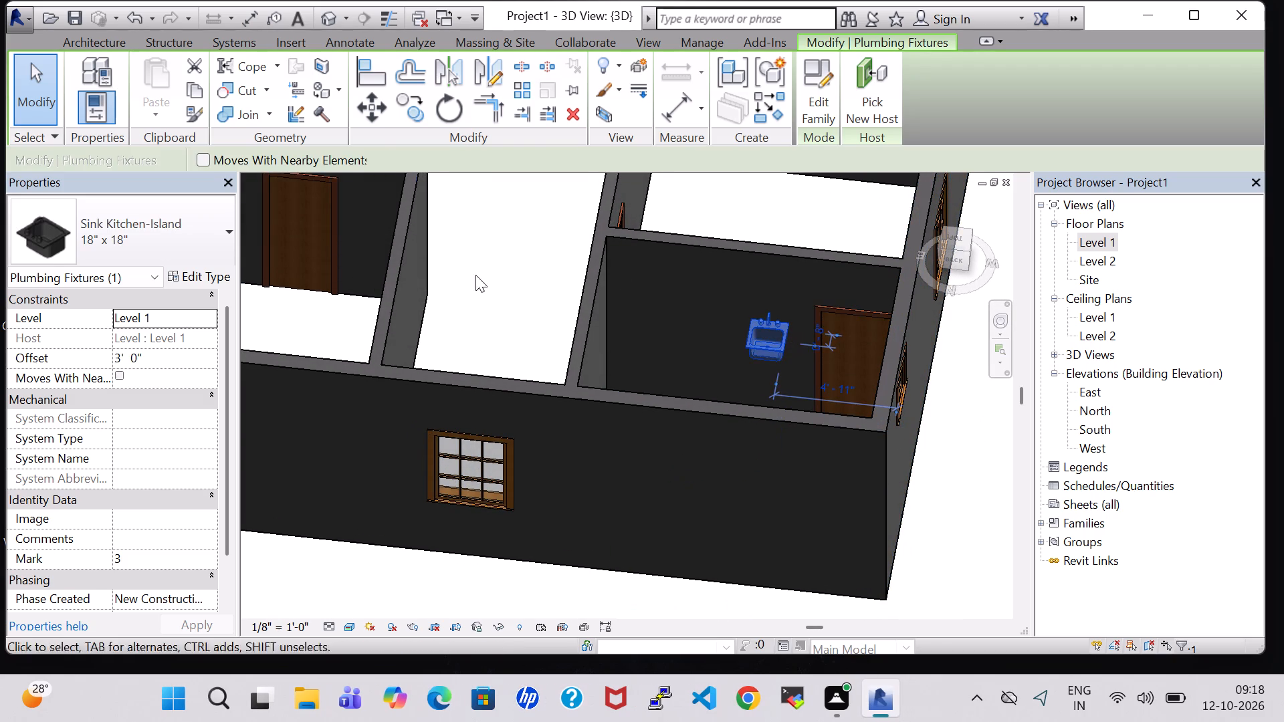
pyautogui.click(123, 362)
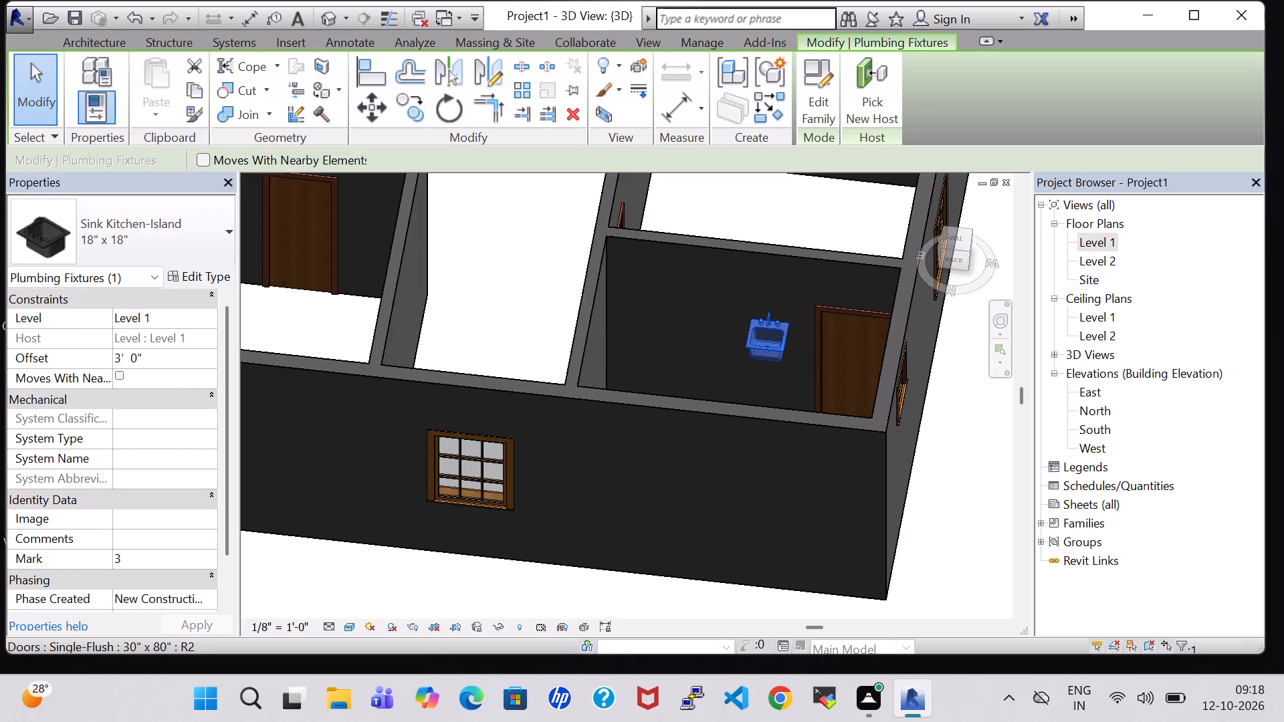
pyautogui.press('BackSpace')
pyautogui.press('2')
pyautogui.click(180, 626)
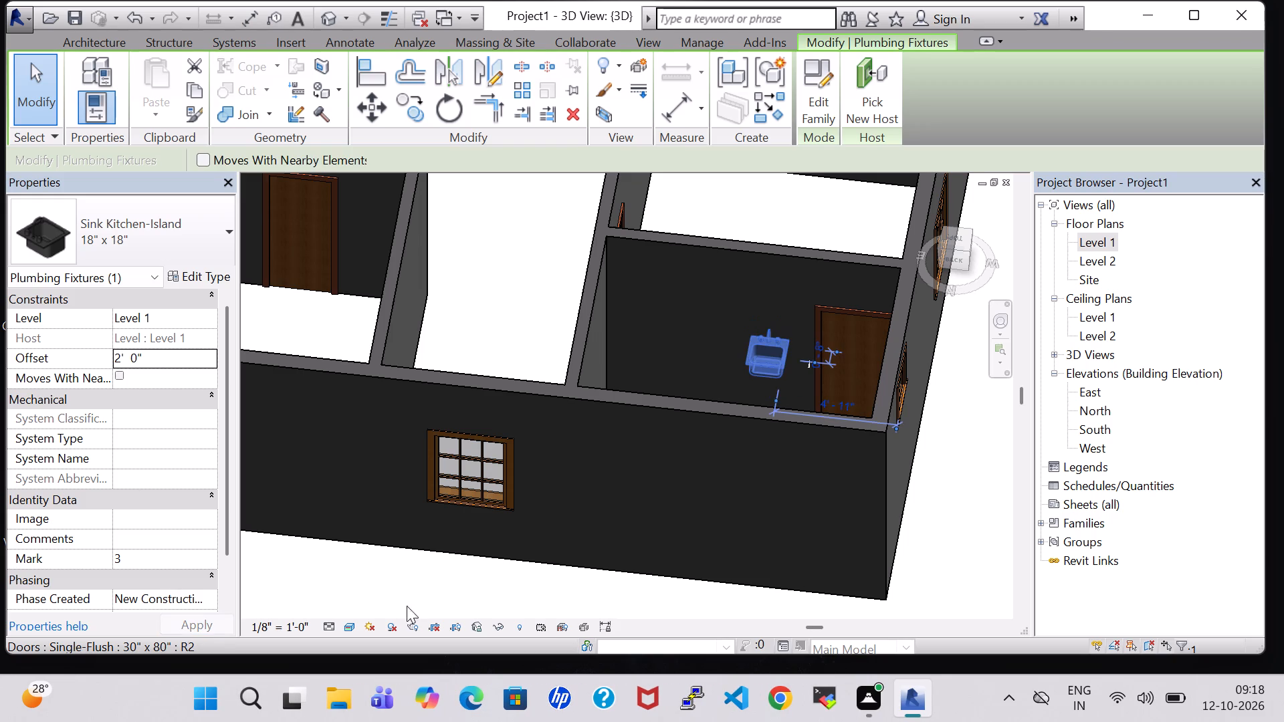
# Set the TOILET room sink's offset to 1' 0" and deselect it.
pyautogui.click(121, 361)
pyautogui.press('BackSpace')
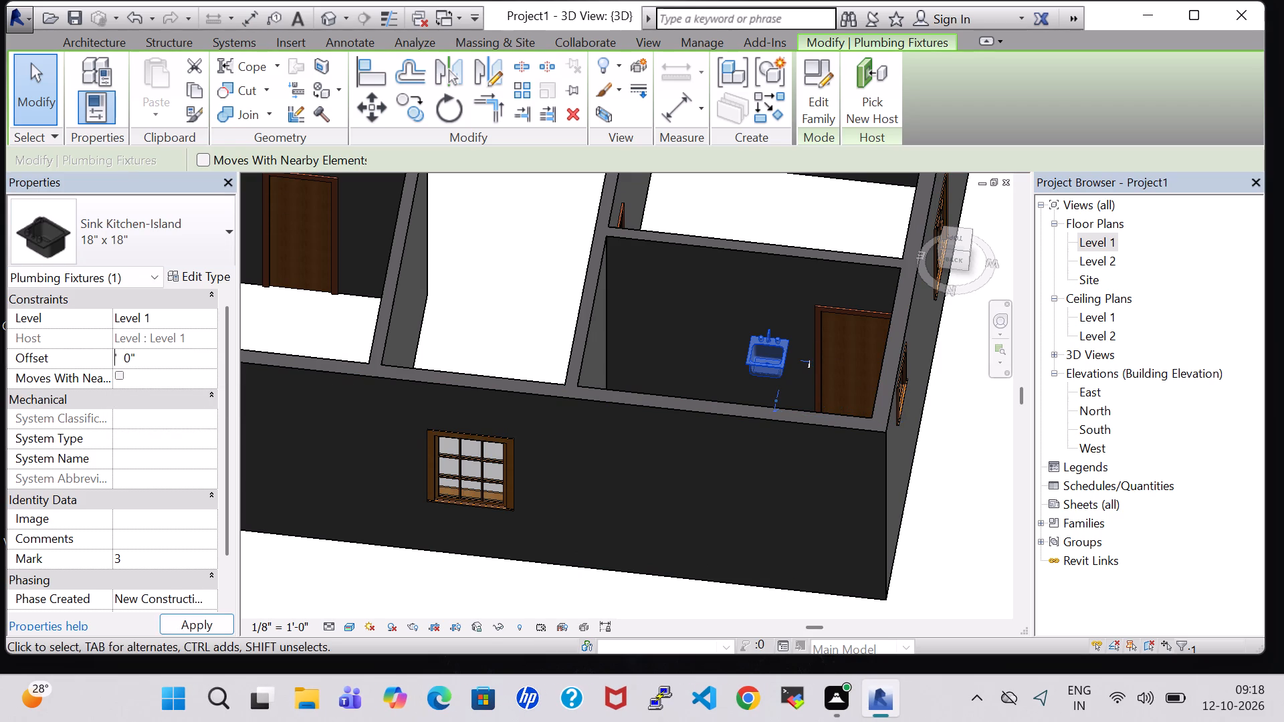
pyautogui.press('1')
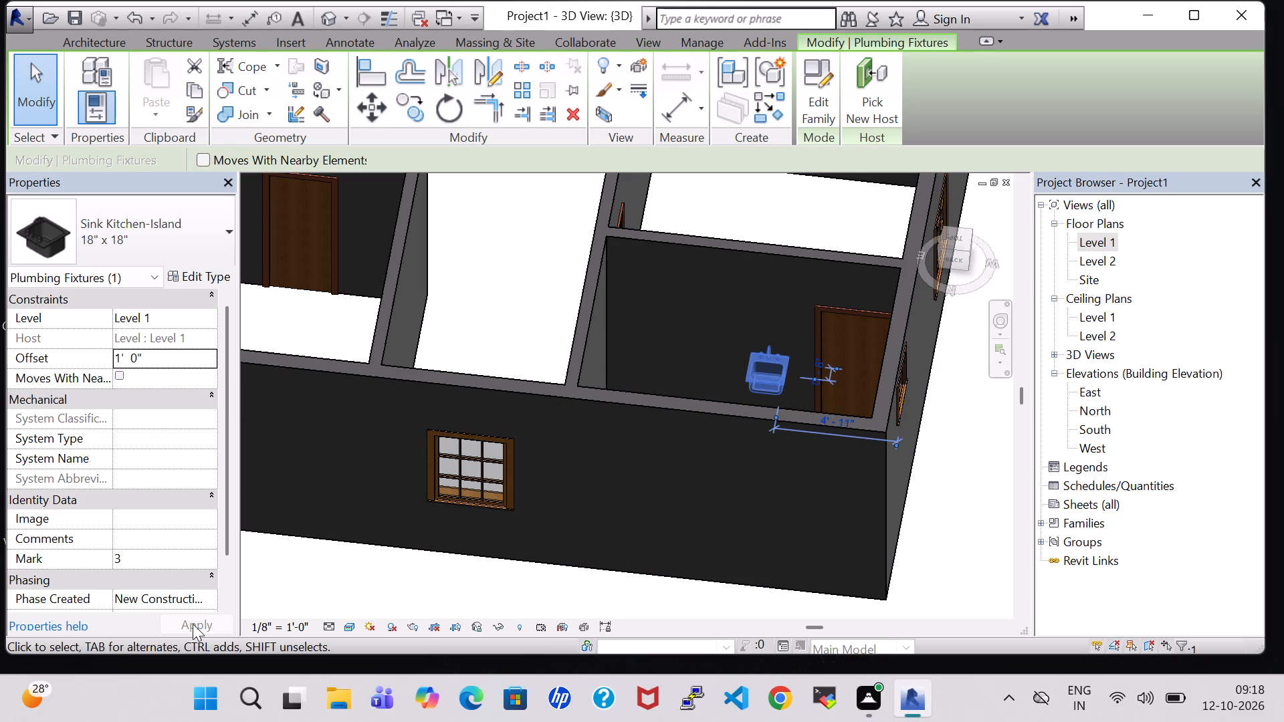
pyautogui.click(193, 624)
pyautogui.click(957, 447)
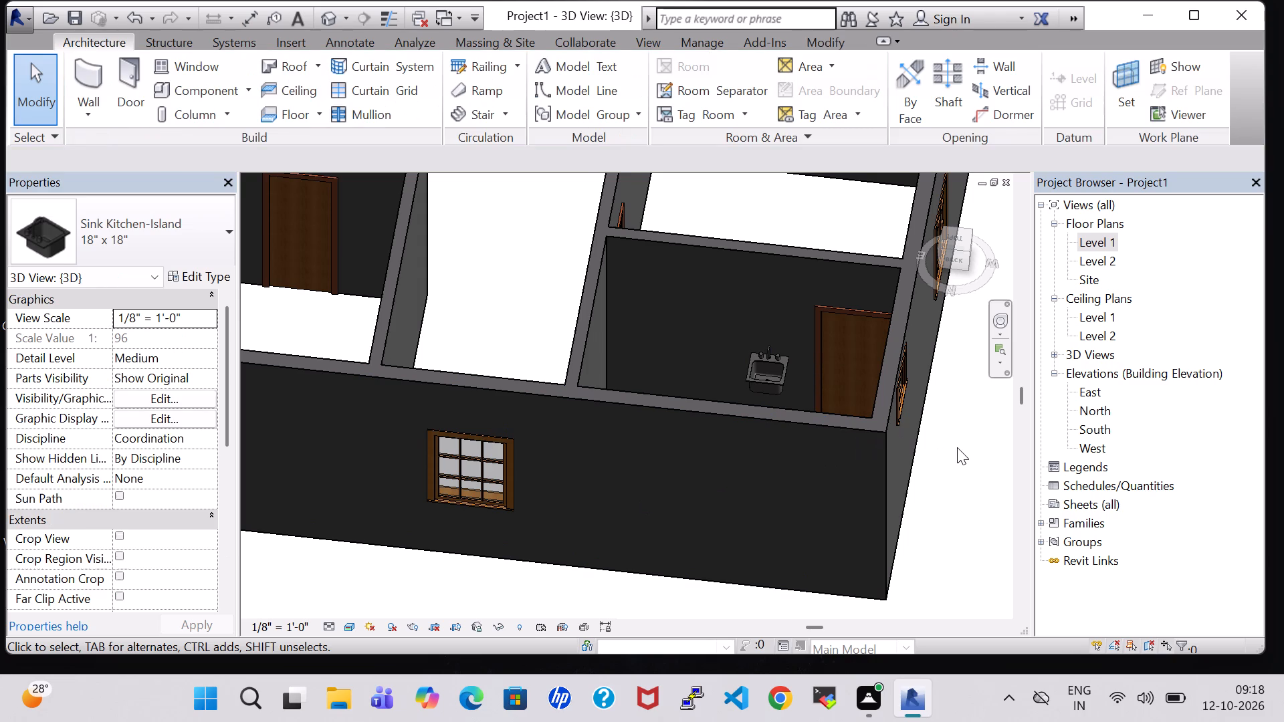
# Examine the TOILET room's fixtures in the 3D view and the Level 1 floor plan.
pyautogui.moveTo(957, 447); pyautogui.dragTo(956, 523, button='middle')
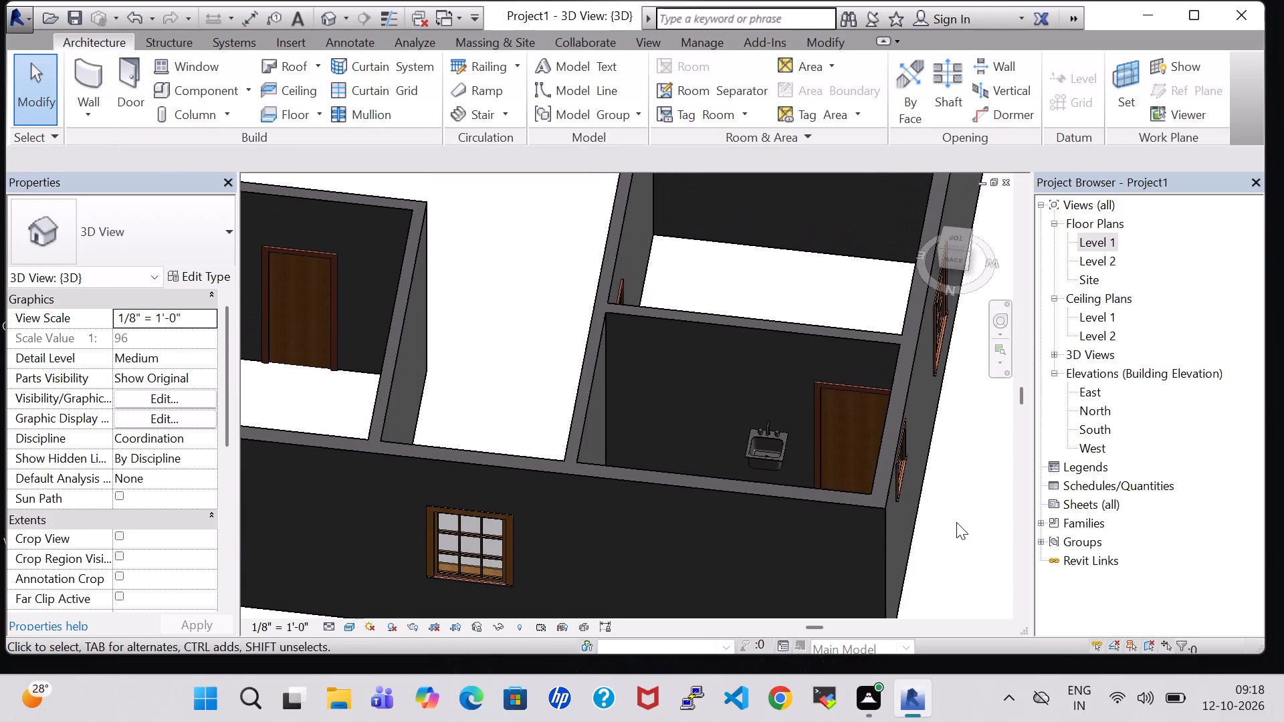
pyautogui.keyDown('shift'); pyautogui.moveTo(956, 522); pyautogui.dragTo(955, 559, button='middle'); pyautogui.keyUp('shift')
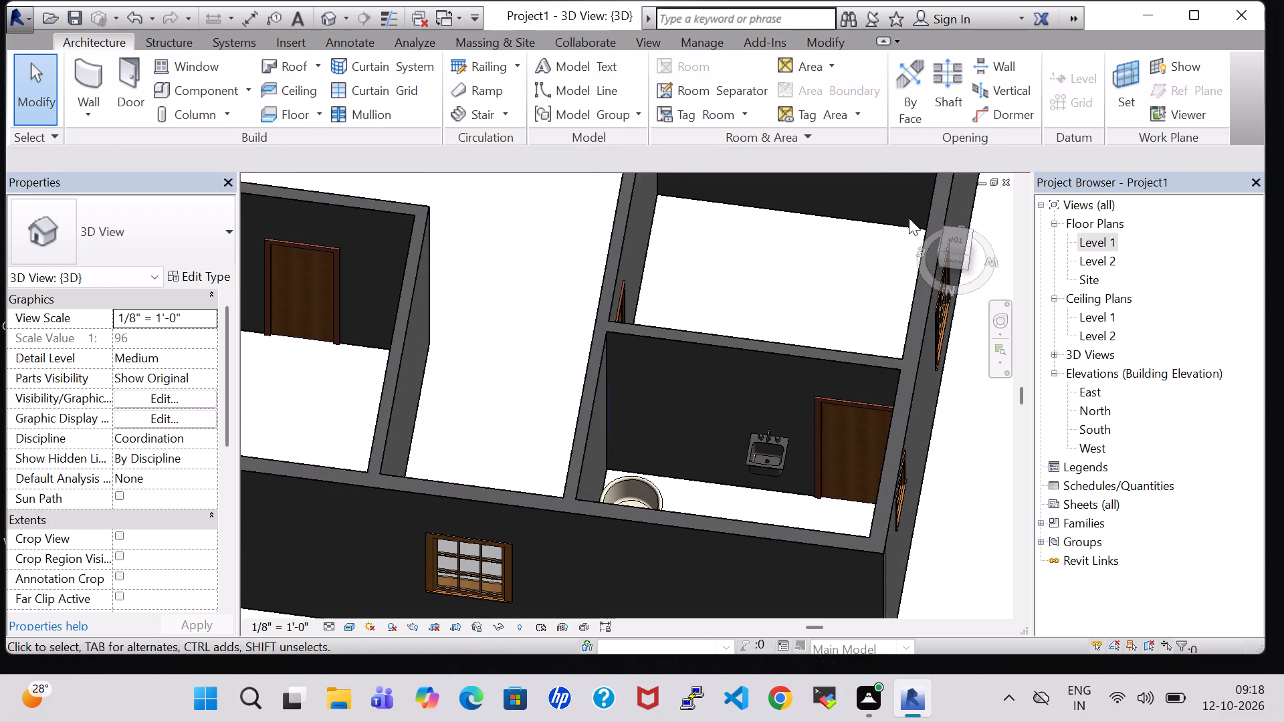
pyautogui.doubleClick(1105, 245)
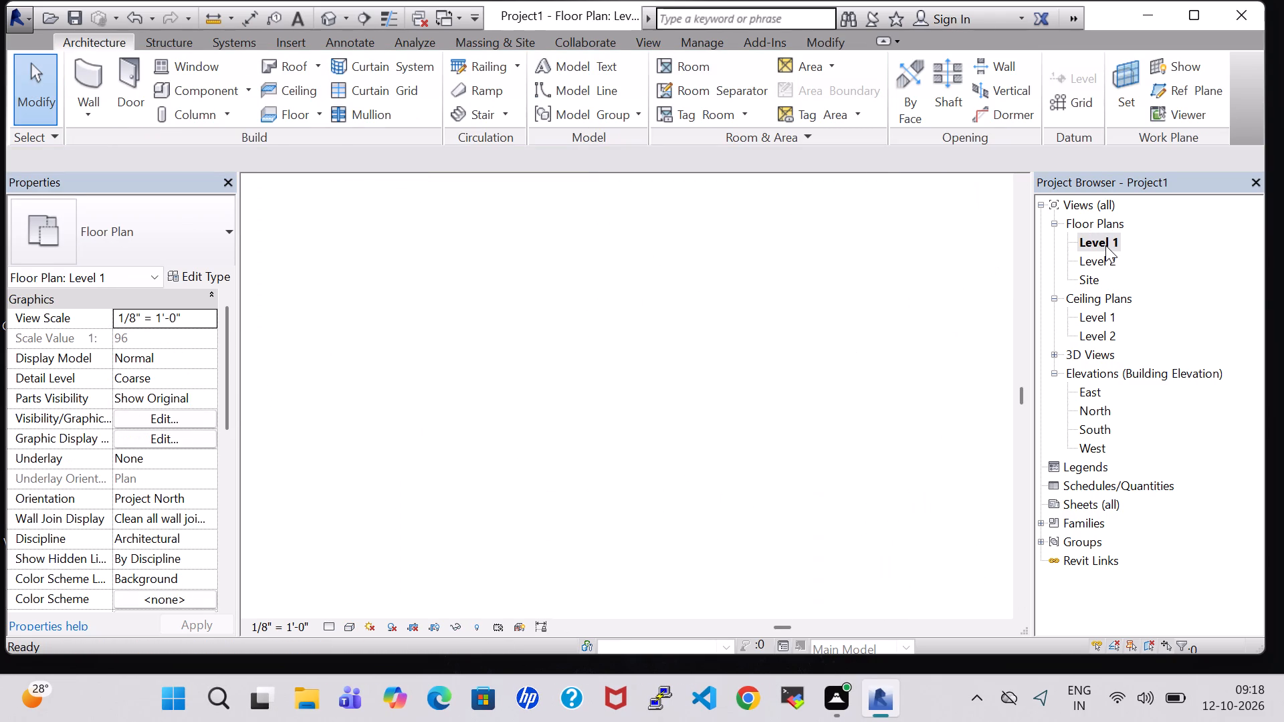
pyautogui.scroll(-6, 728, 367)
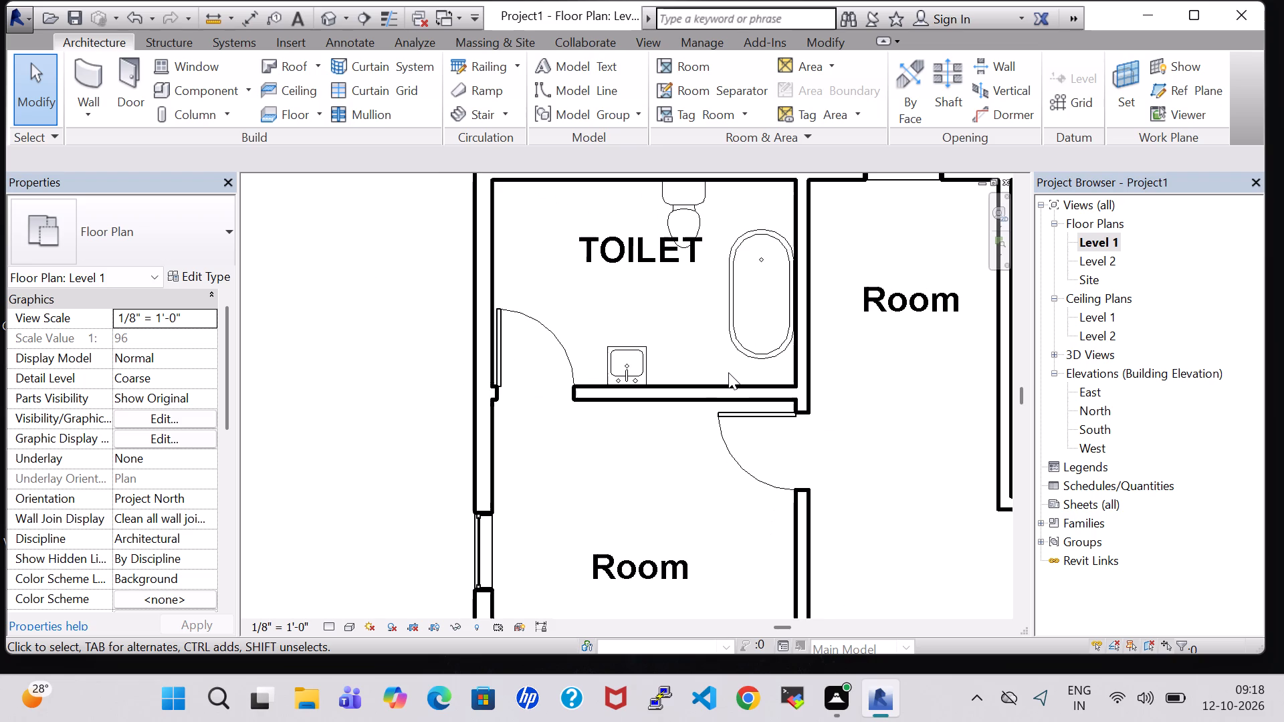
pyautogui.click(885, 247)
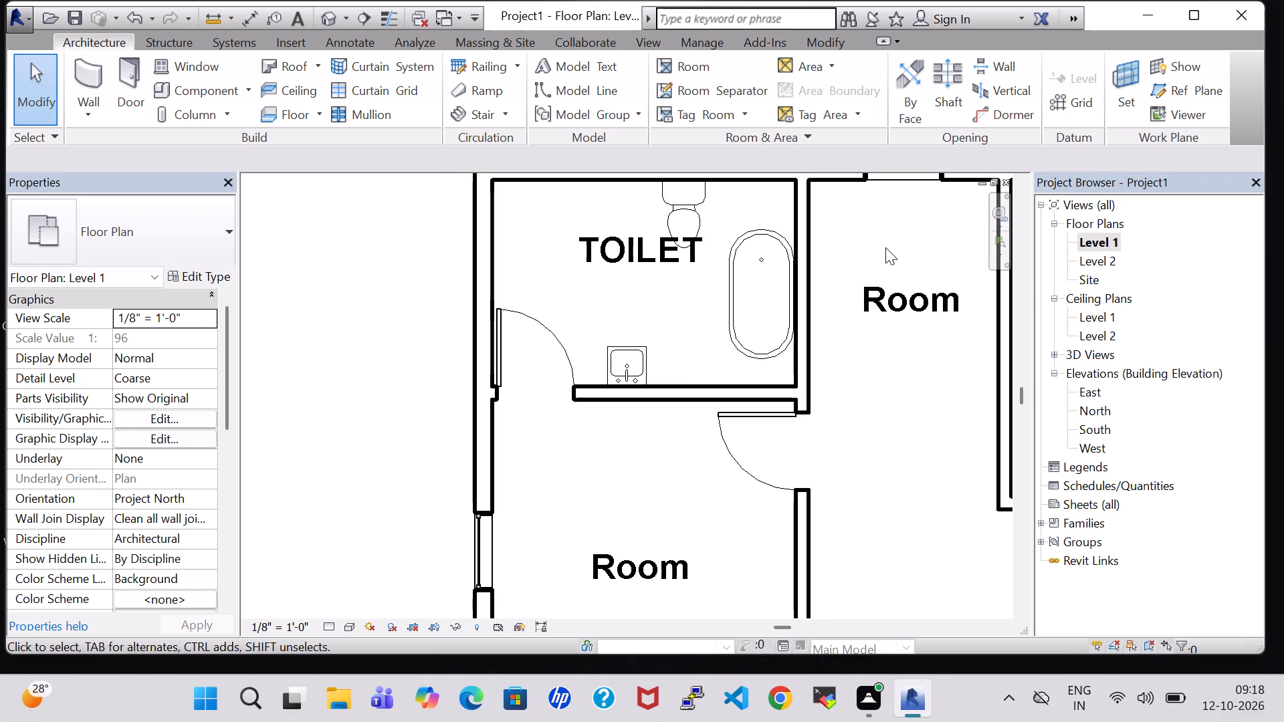
pyautogui.scroll(-4, 885, 247)
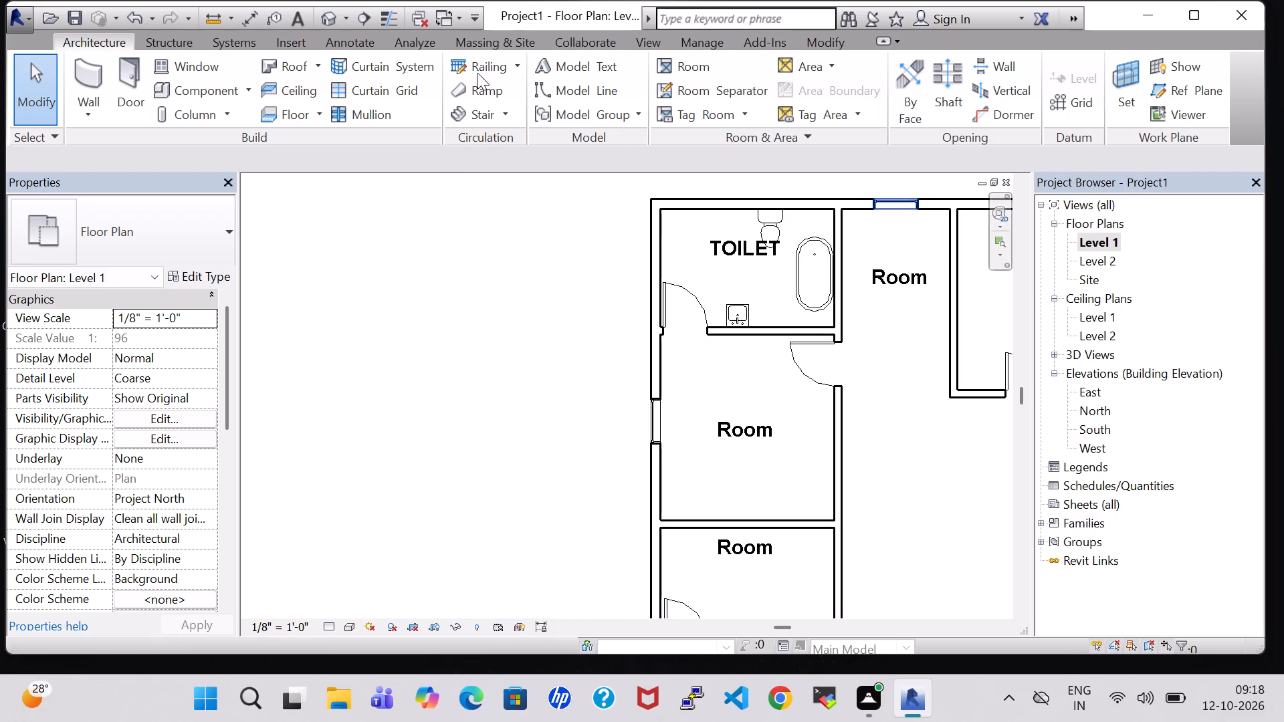
pyautogui.click(327, 21)
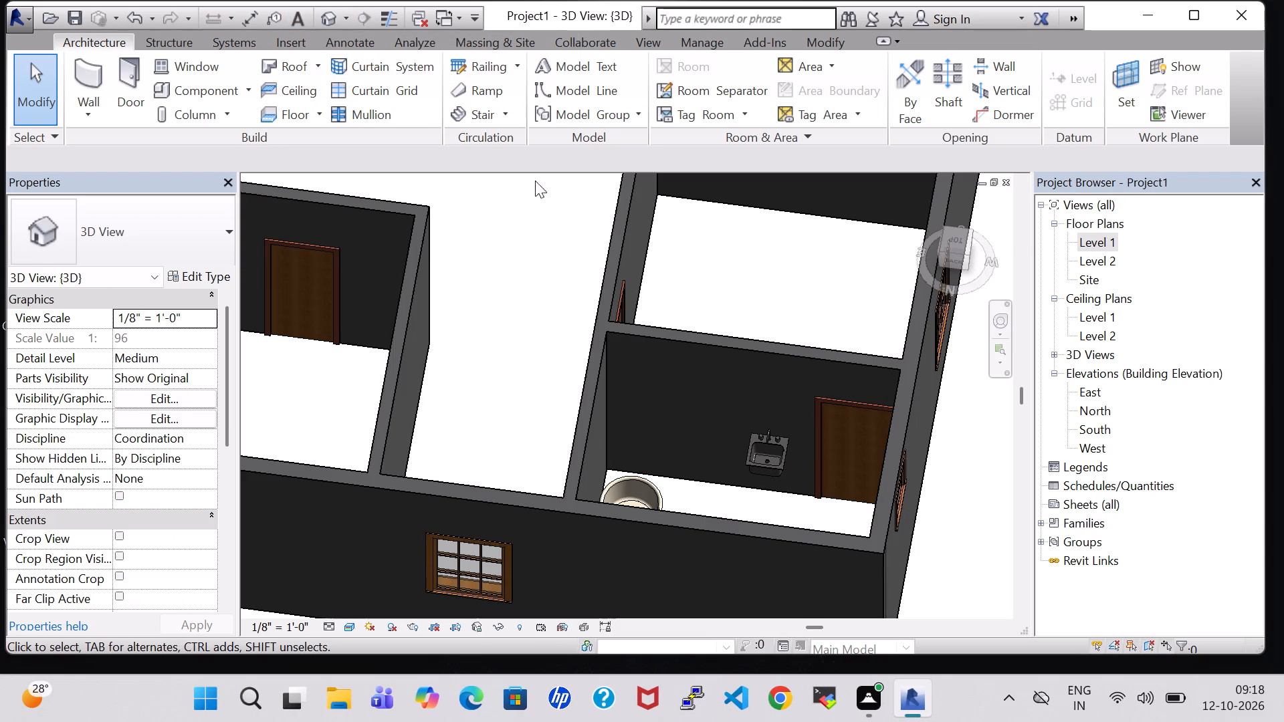
pyautogui.scroll(-3, 546, 232)
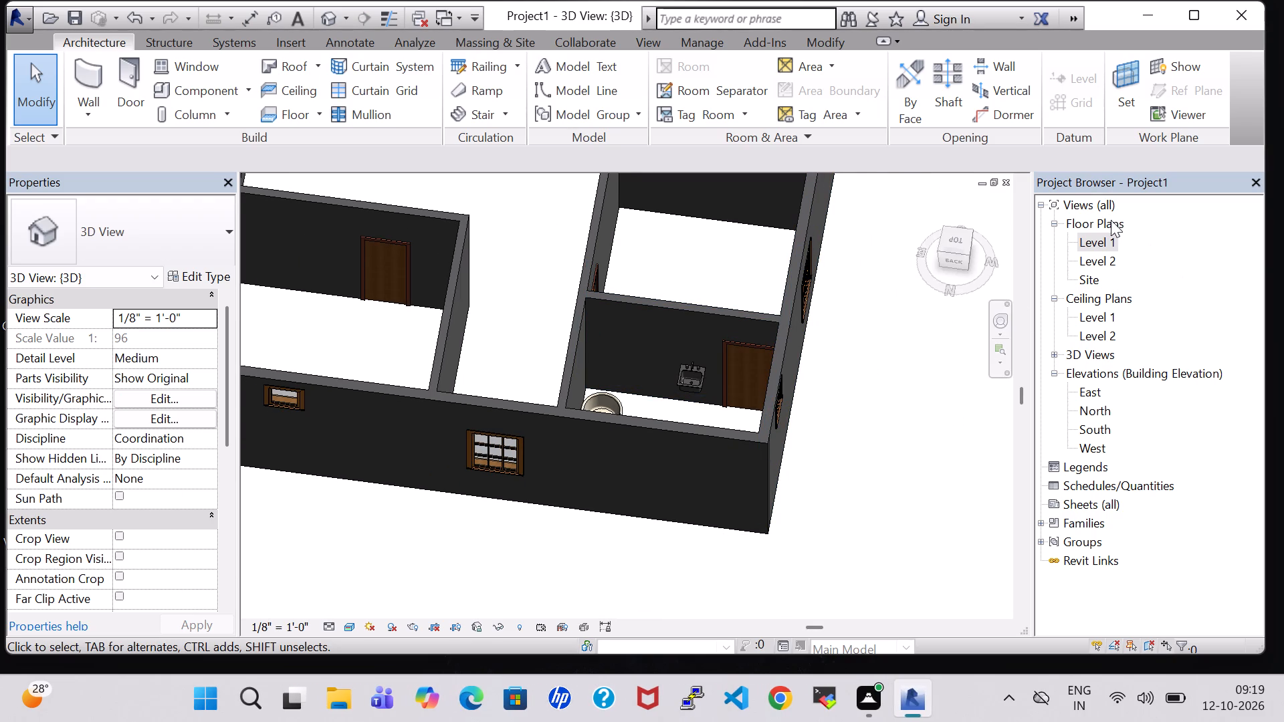
# In the Level 1 floor plan, rename the room directly south of TOILET as KIDS BEDROOM.
pyautogui.doubleClick(1103, 248)
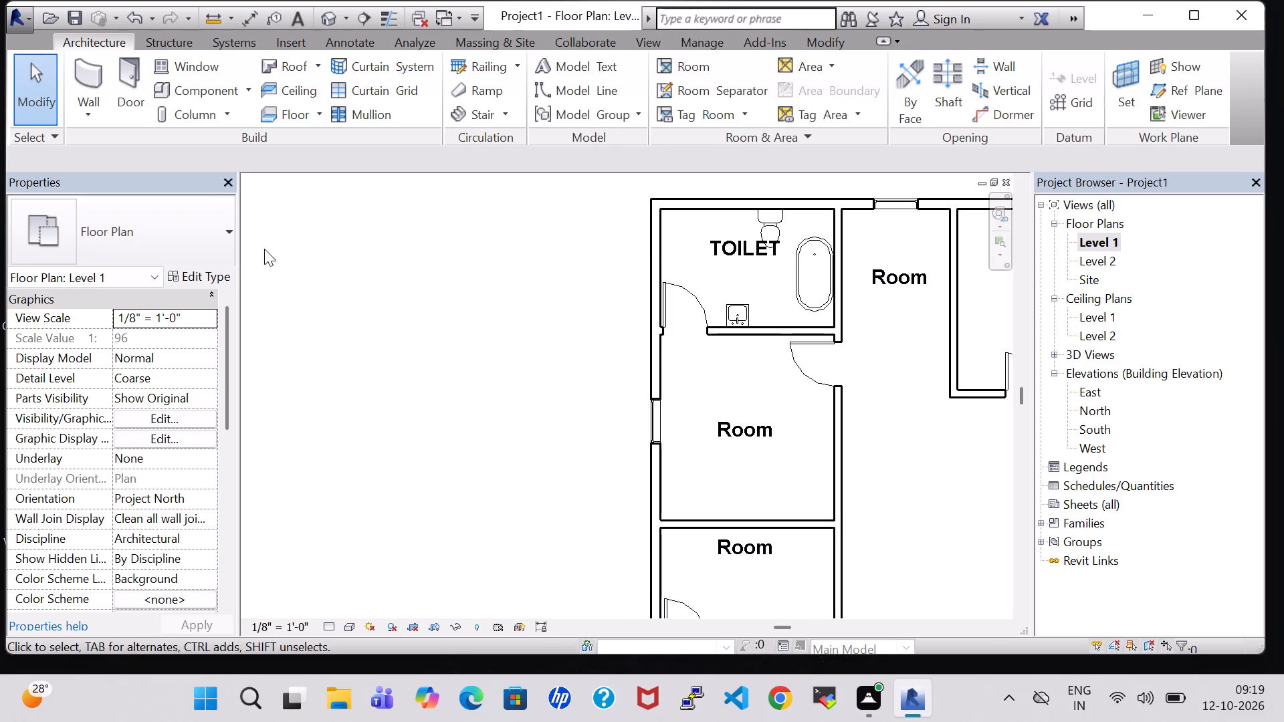
pyautogui.scroll(-1, 794, 332)
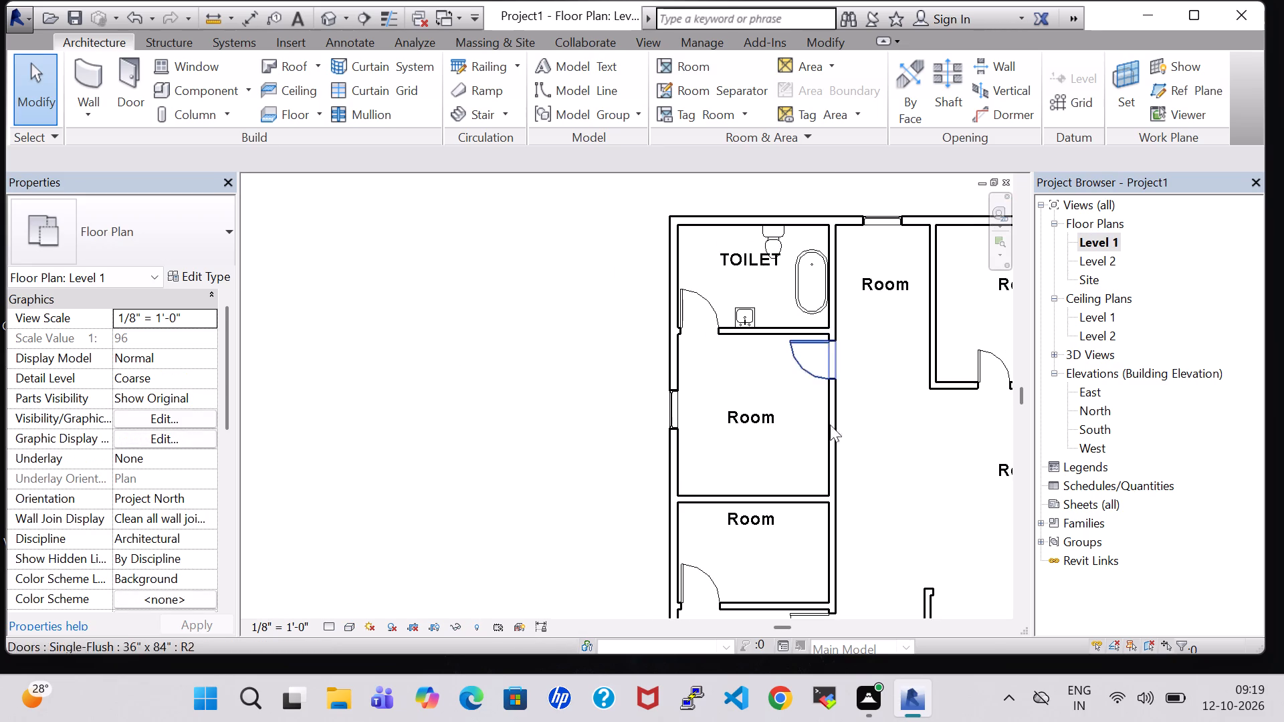
pyautogui.moveTo(903, 584); pyautogui.dragTo(875, 479, button='middle')
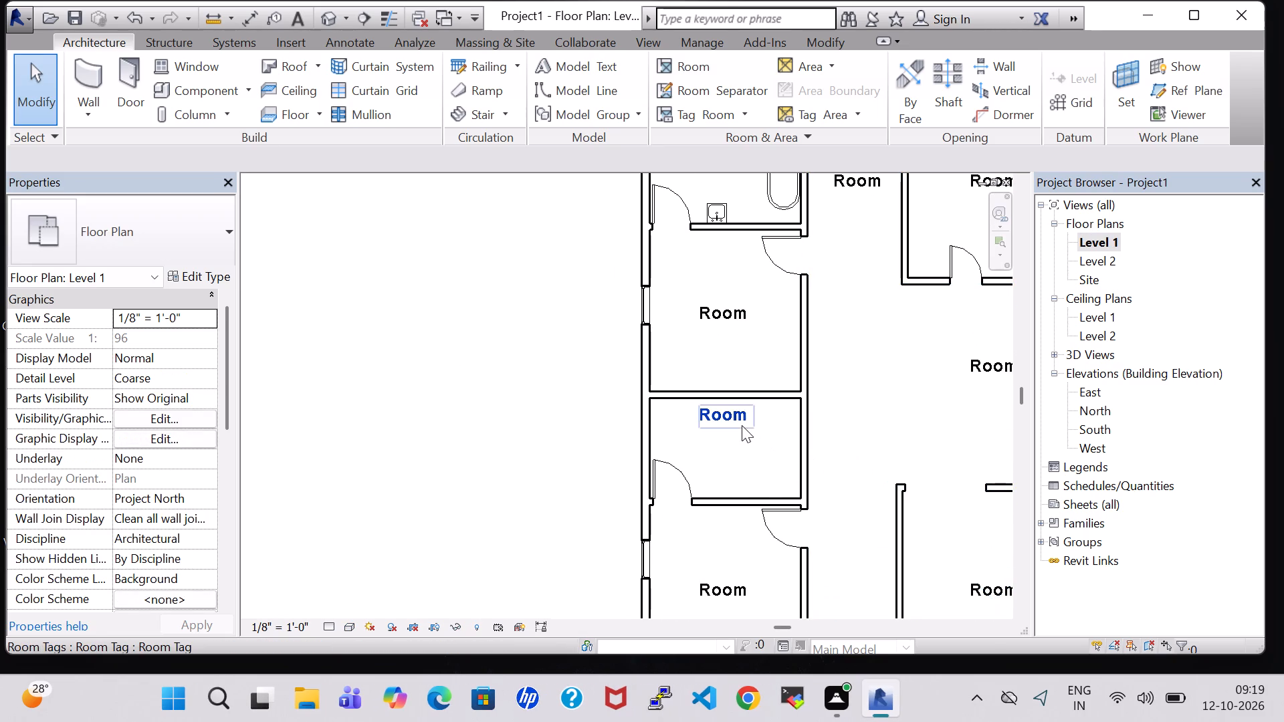
pyautogui.doubleClick(729, 311)
pyautogui.click(748, 314)
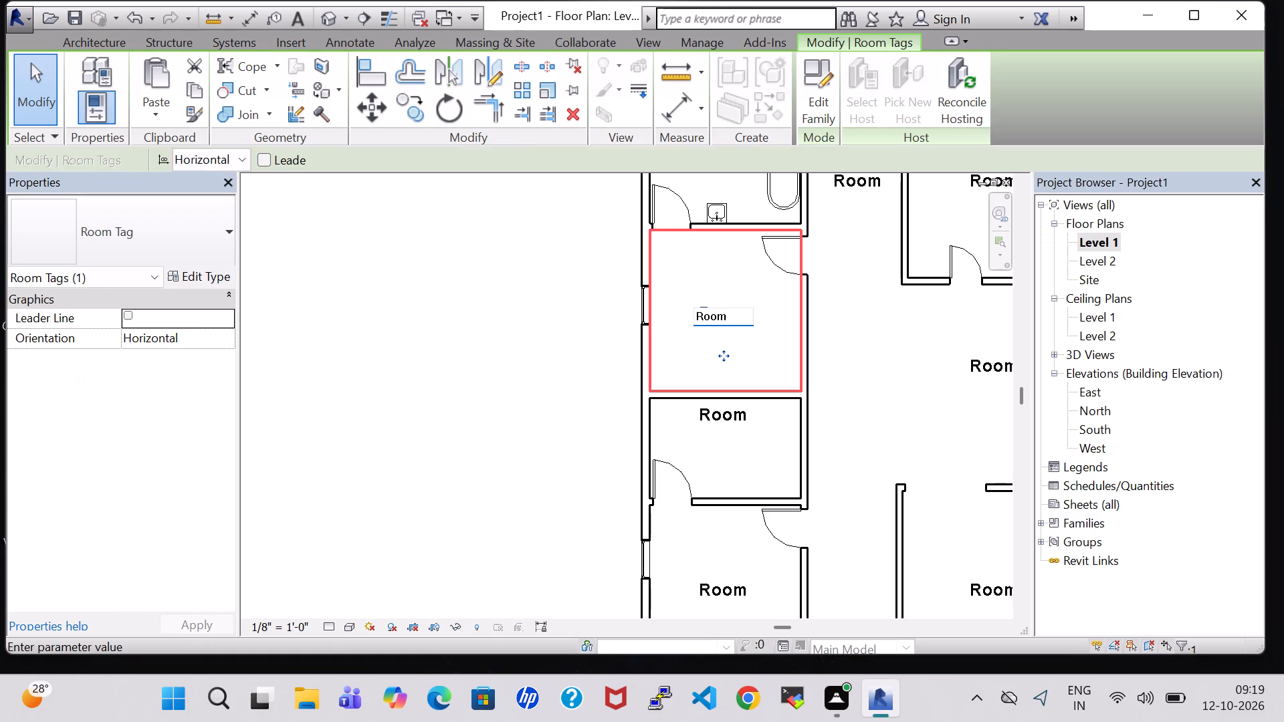
pyautogui.press('BackSpace')
pyautogui.press('BackSpace')
pyautogui.press('BackSpace')
pyautogui.press('BackSpace')
pyautogui.write('kids')
pyautogui.press('space')
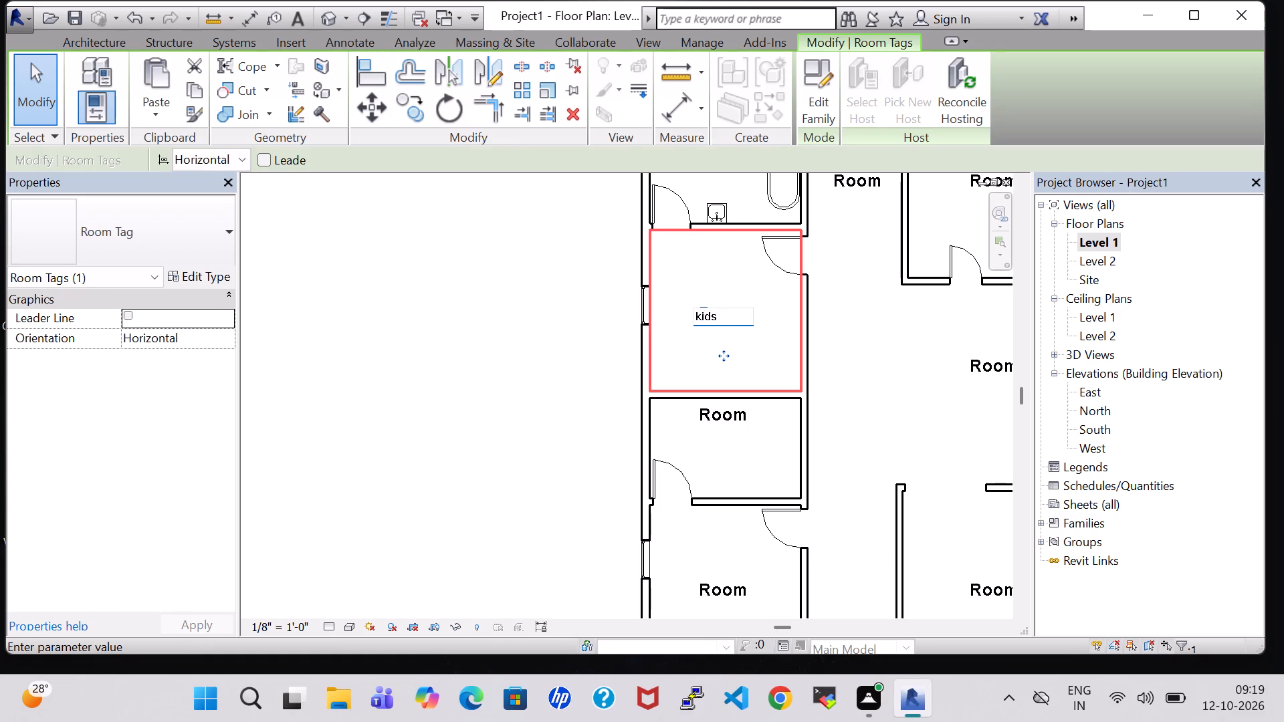
pyautogui.press('BackSpace')
pyautogui.press('BackSpace')
pyautogui.press('BackSpace')
pyautogui.press('BackSpace')
pyautogui.press('BackSpace')
pyautogui.write('KIDS')
pyautogui.press('space')
pyautogui.write('BEDR')
pyautogui.write('OOM')
pyautogui.press('Return')
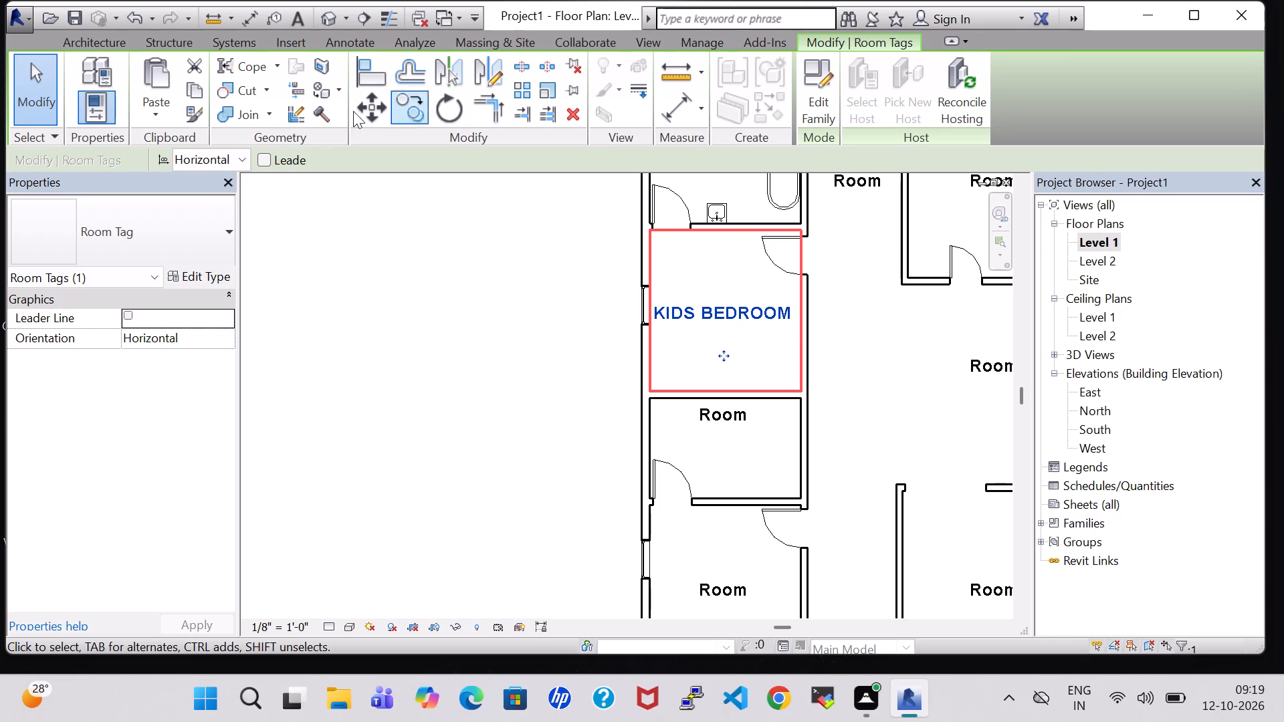
# Load the Bed-Box family from the Furniture Beds folder as a component.
pyautogui.click(92, 51)
pyautogui.click(195, 89)
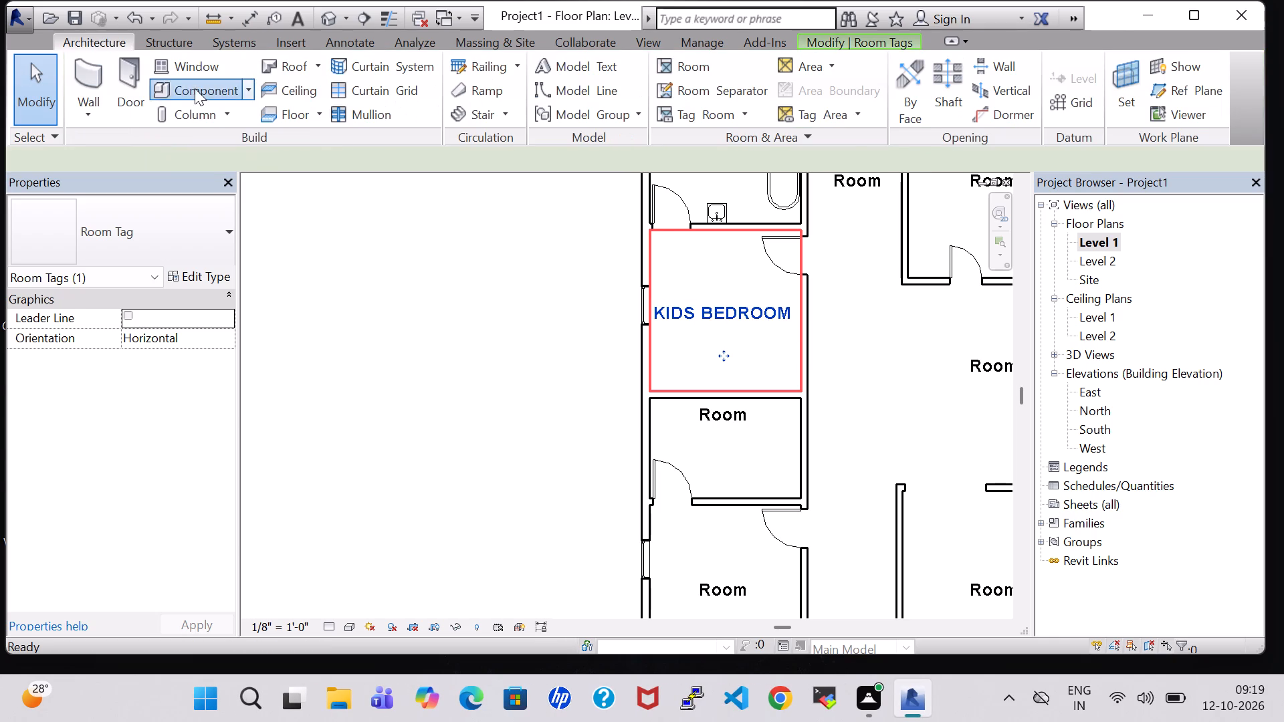
pyautogui.click(806, 88)
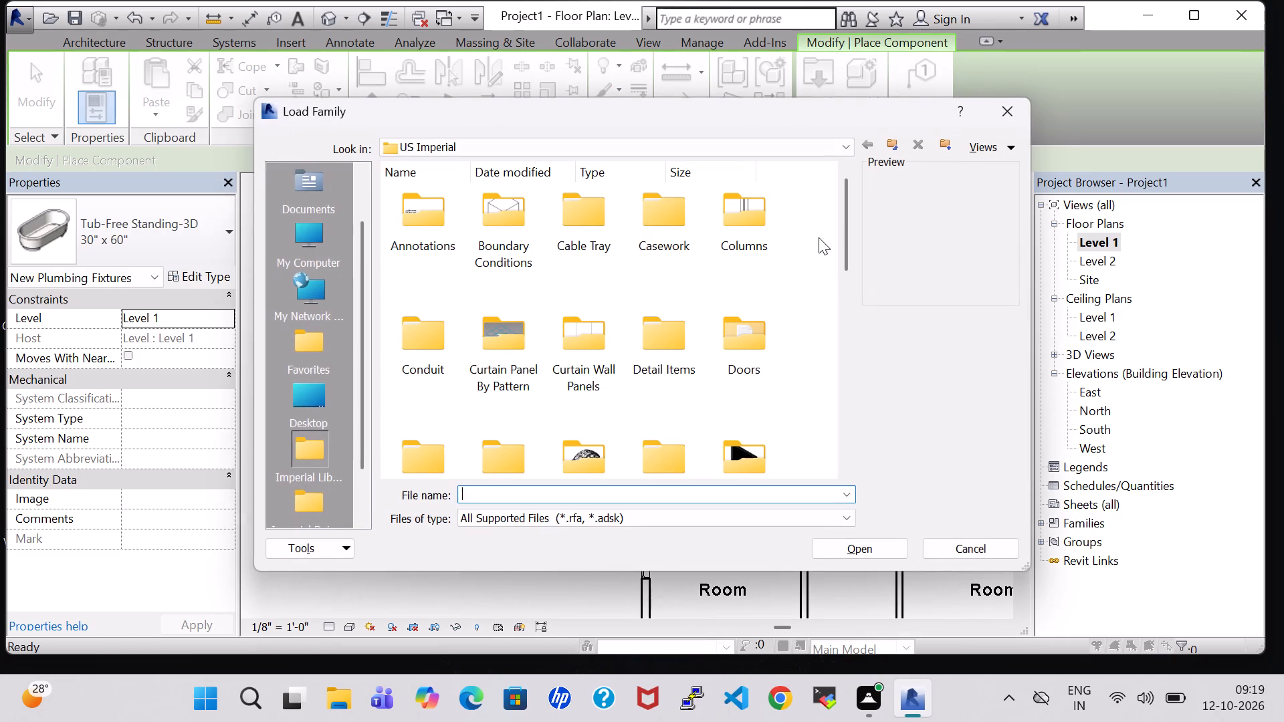
pyautogui.doubleClick(760, 457)
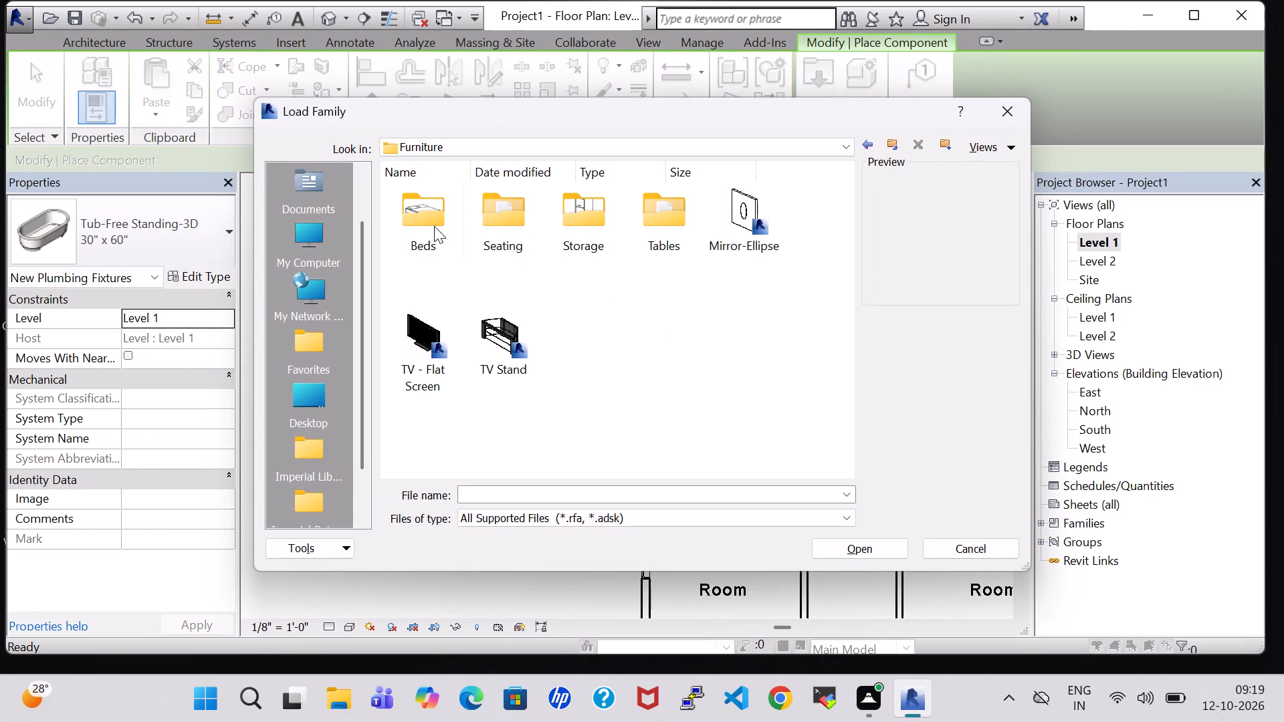
pyautogui.doubleClick(434, 226)
pyautogui.click(423, 215)
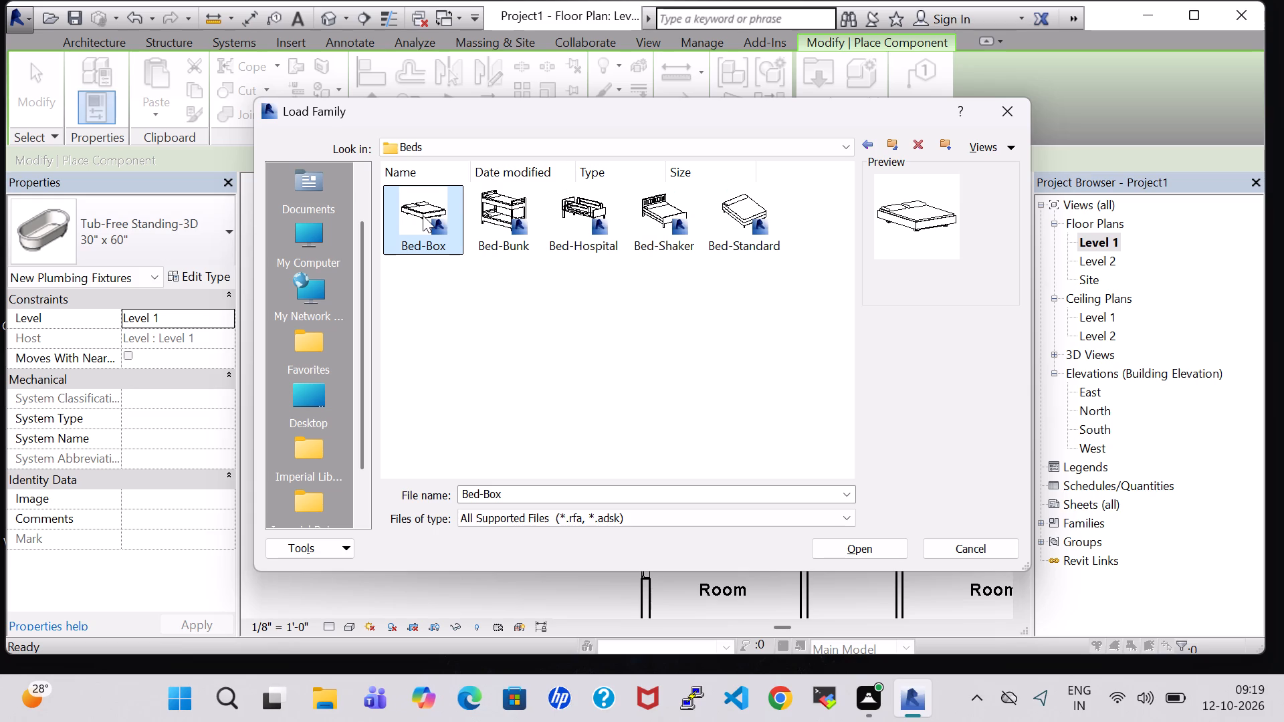
pyautogui.click(847, 546)
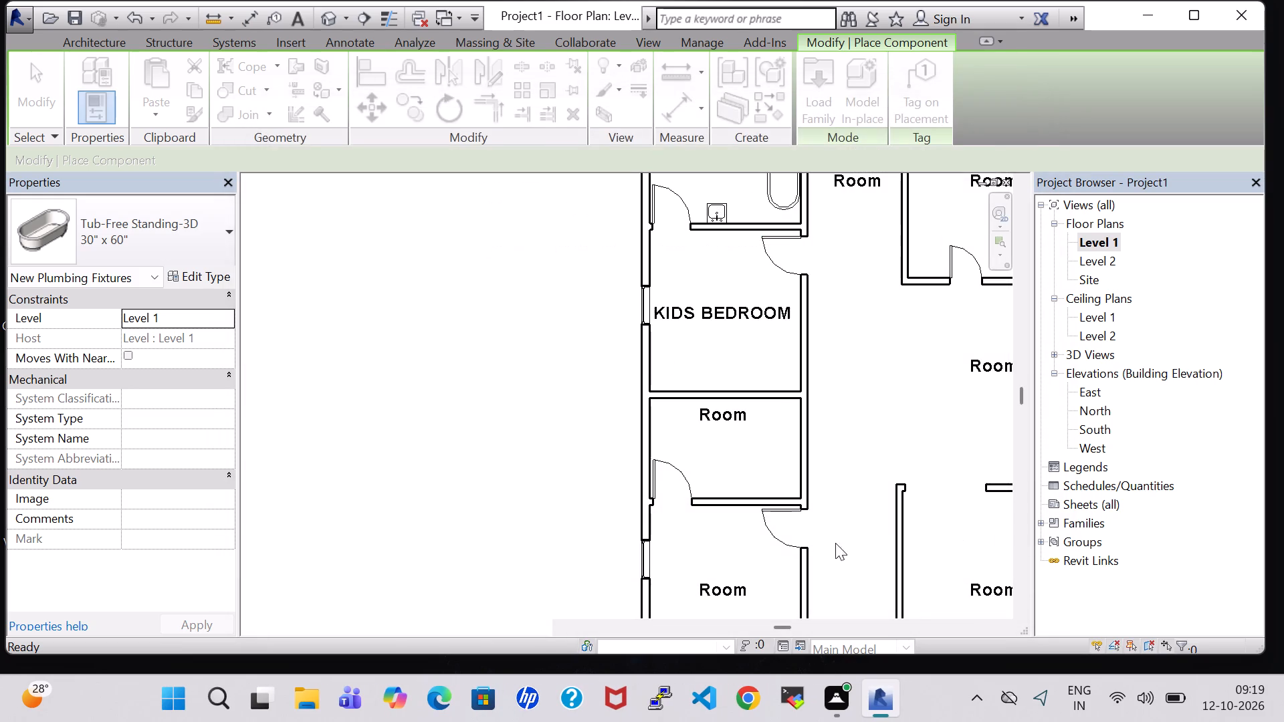
# Place the Double 53" x 74" Bed-Box in KIDS BEDROOM, rotated so its pillow end sits near the south wall.
pyautogui.press('space')
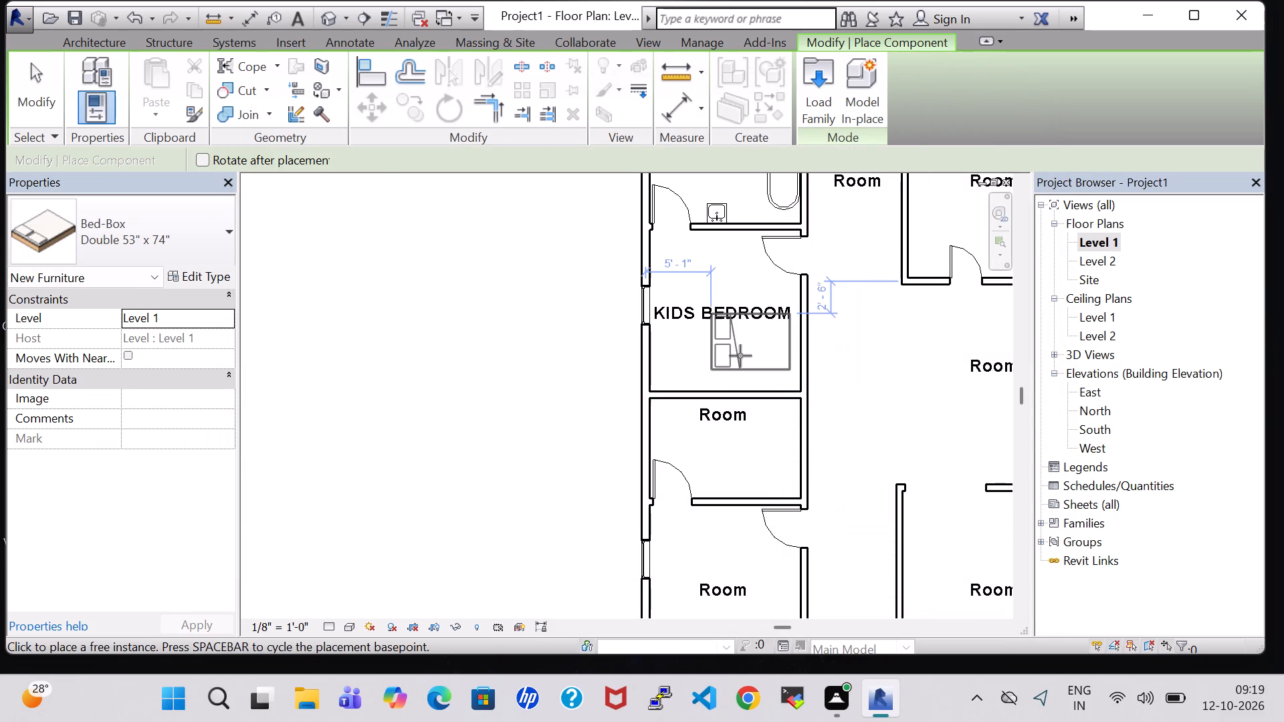
pyautogui.press('space')
pyautogui.scroll(5, 740, 356)
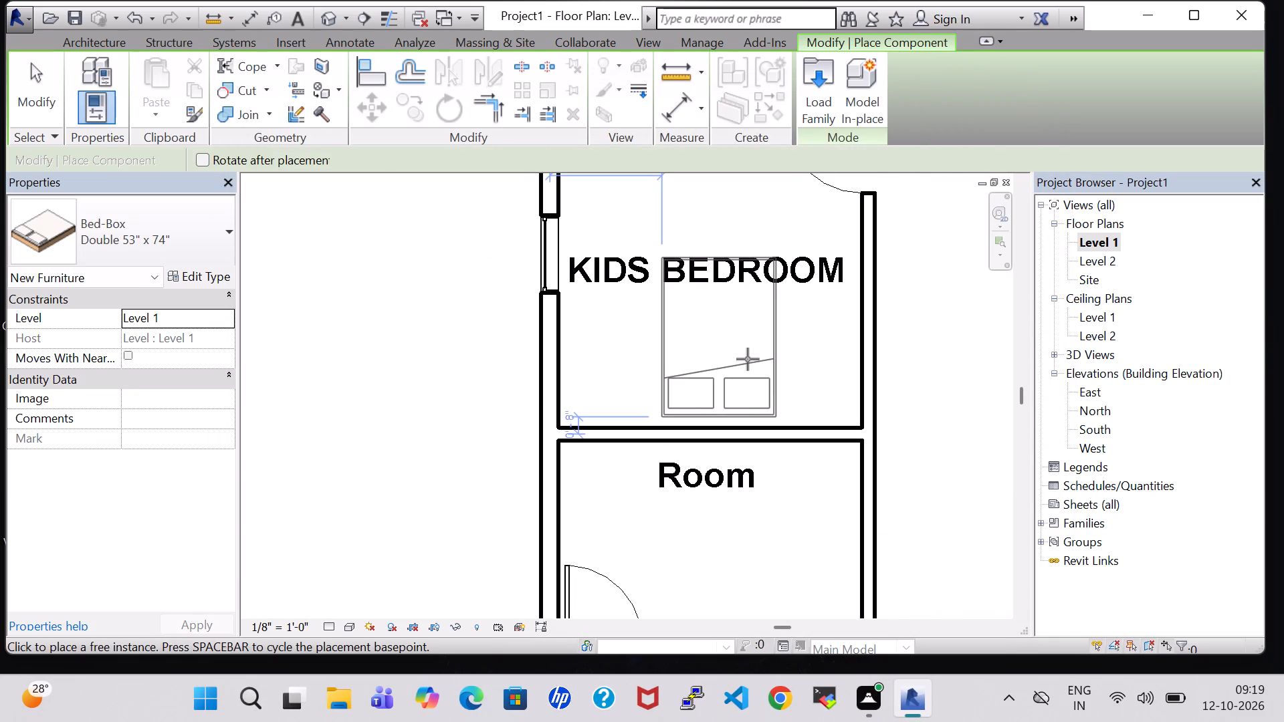
pyautogui.scroll(8, 748, 369)
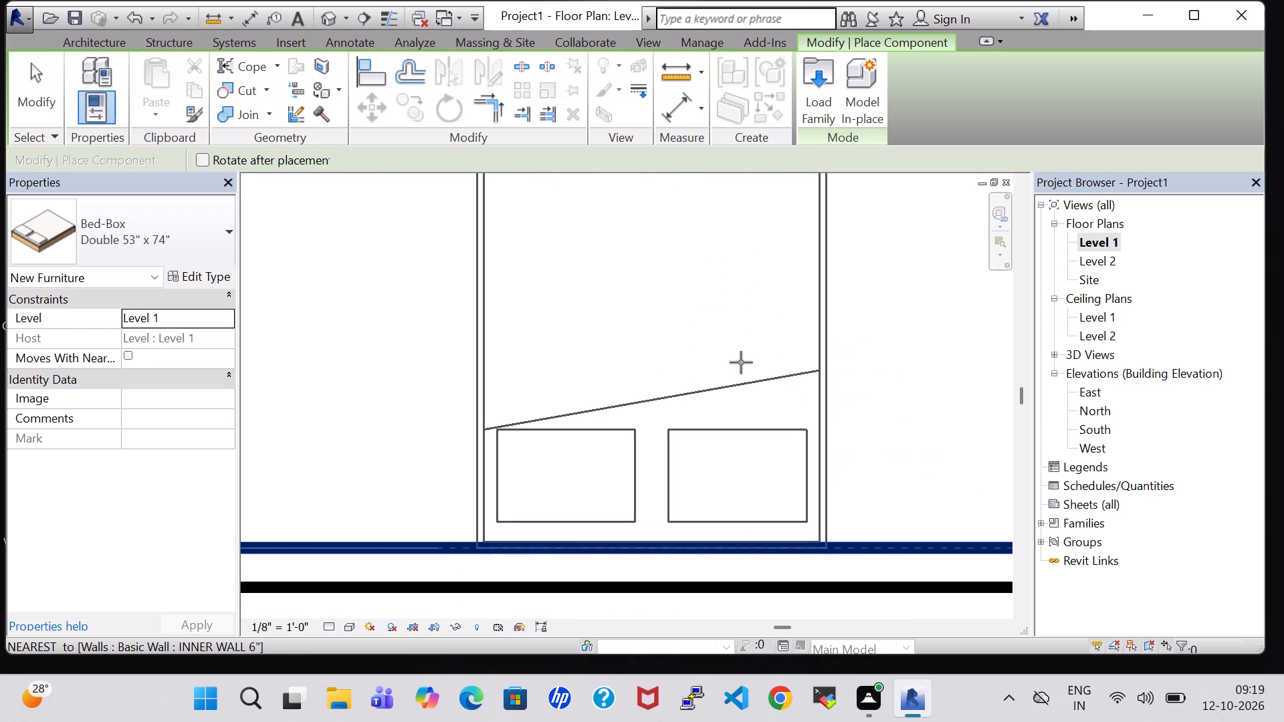
pyautogui.click(742, 355)
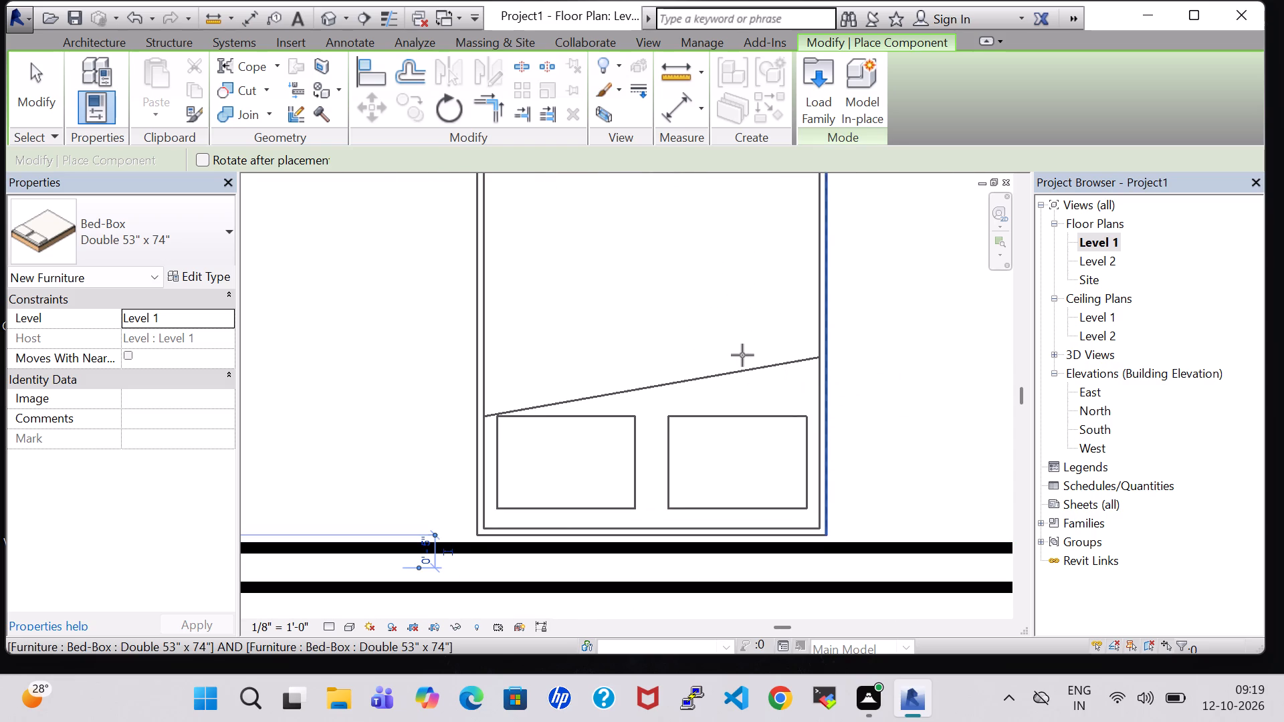
pyautogui.scroll(-9, 742, 355)
pyautogui.press('Escape')
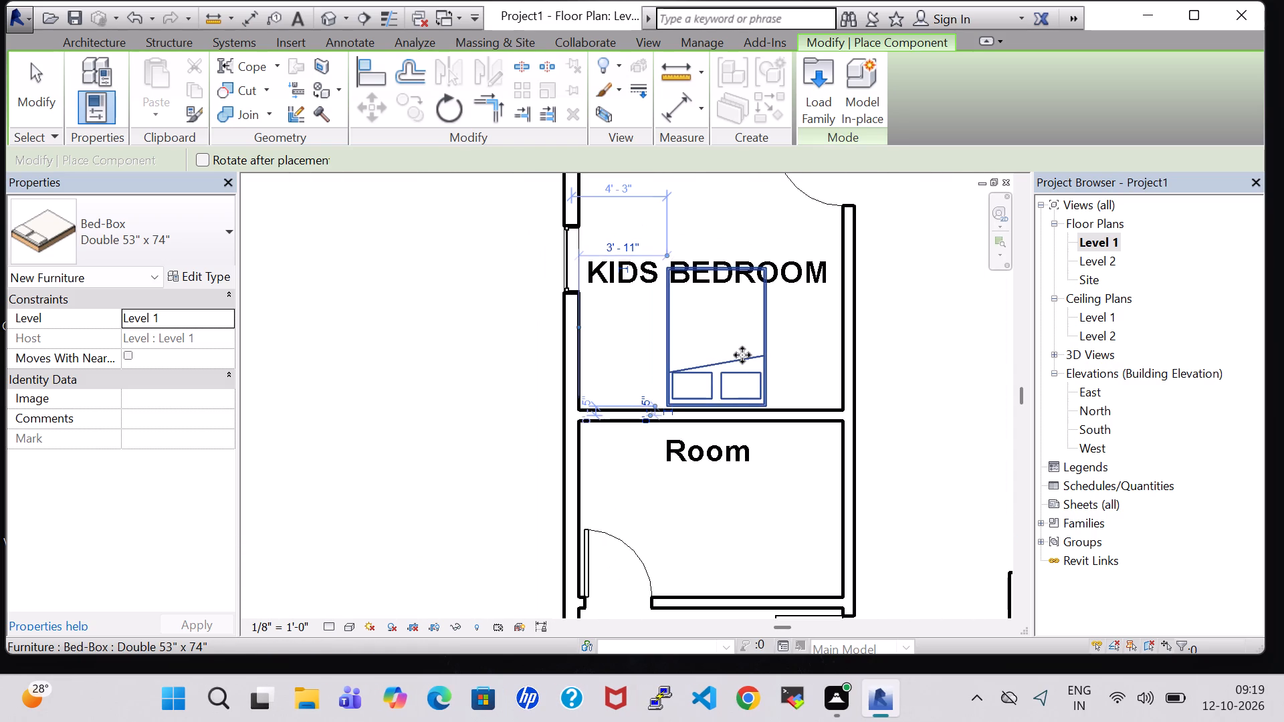
pyautogui.press('Escape')
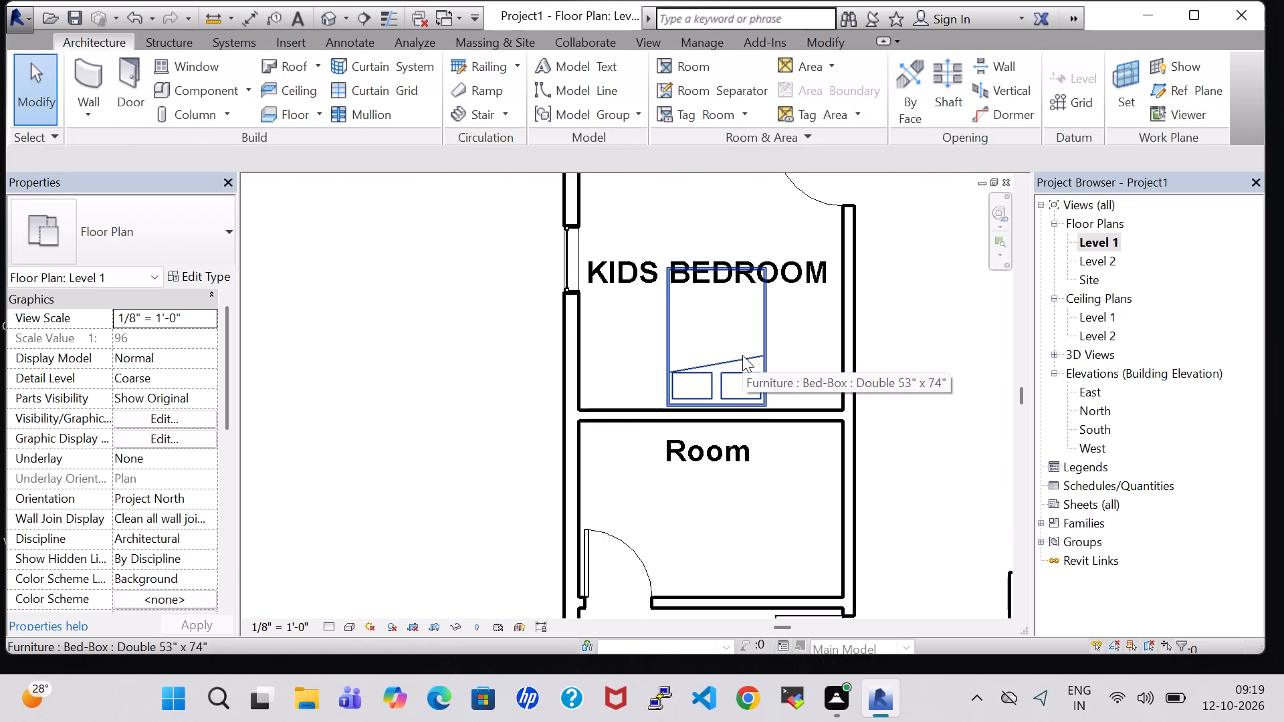
# Start loading another component family and look through the Domestic families under Specialty Equipment.
pyautogui.click(195, 94)
pyautogui.click(809, 106)
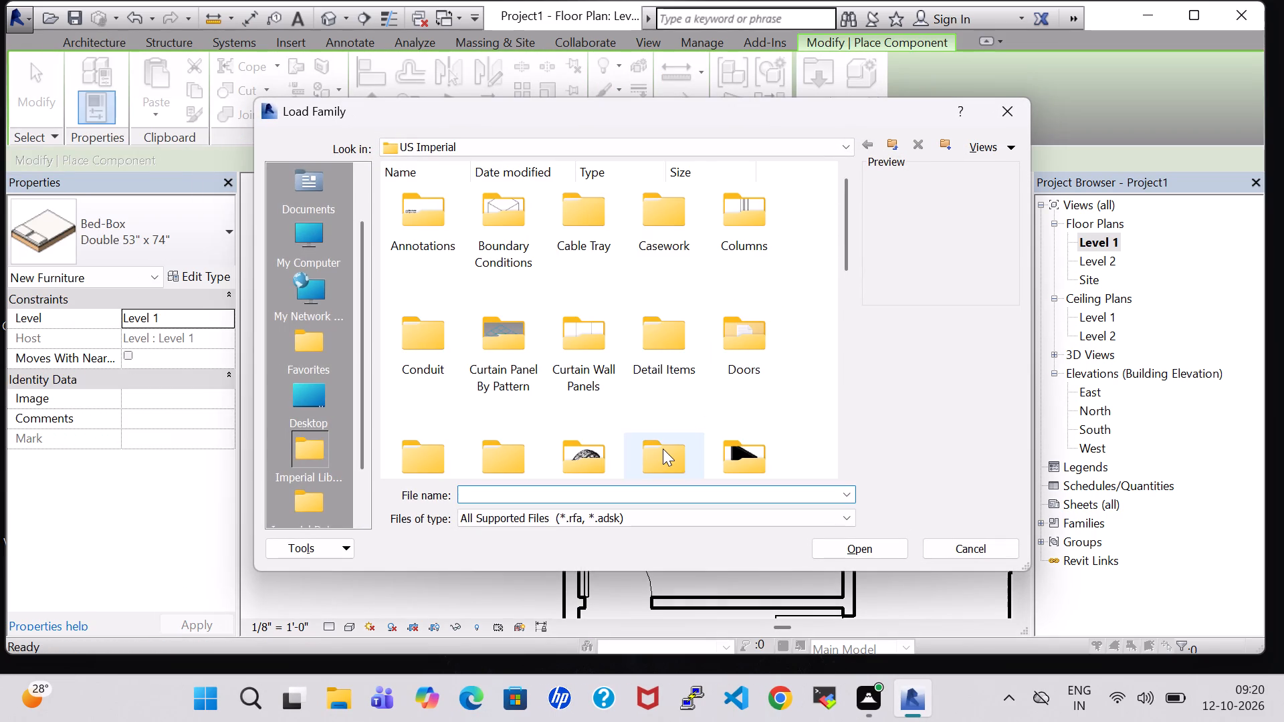
pyautogui.click(663, 449)
pyautogui.press('s')
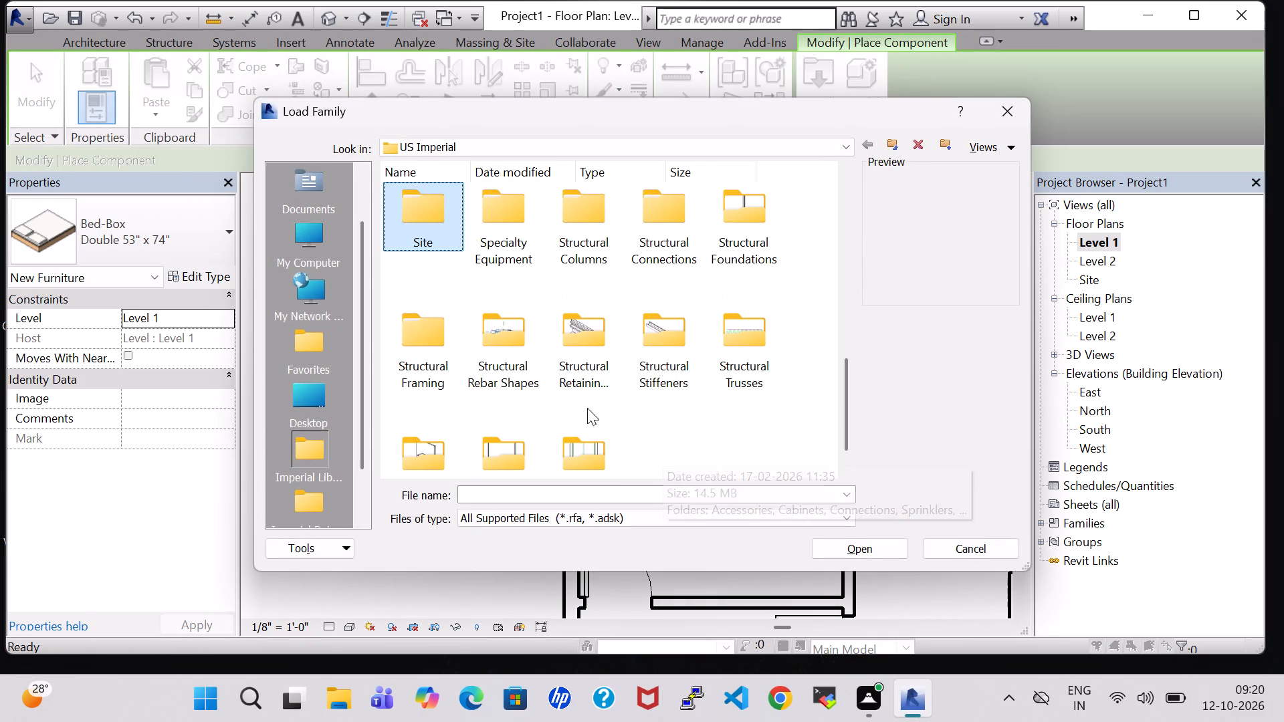
pyautogui.doubleClick(522, 222)
pyautogui.doubleClick(487, 208)
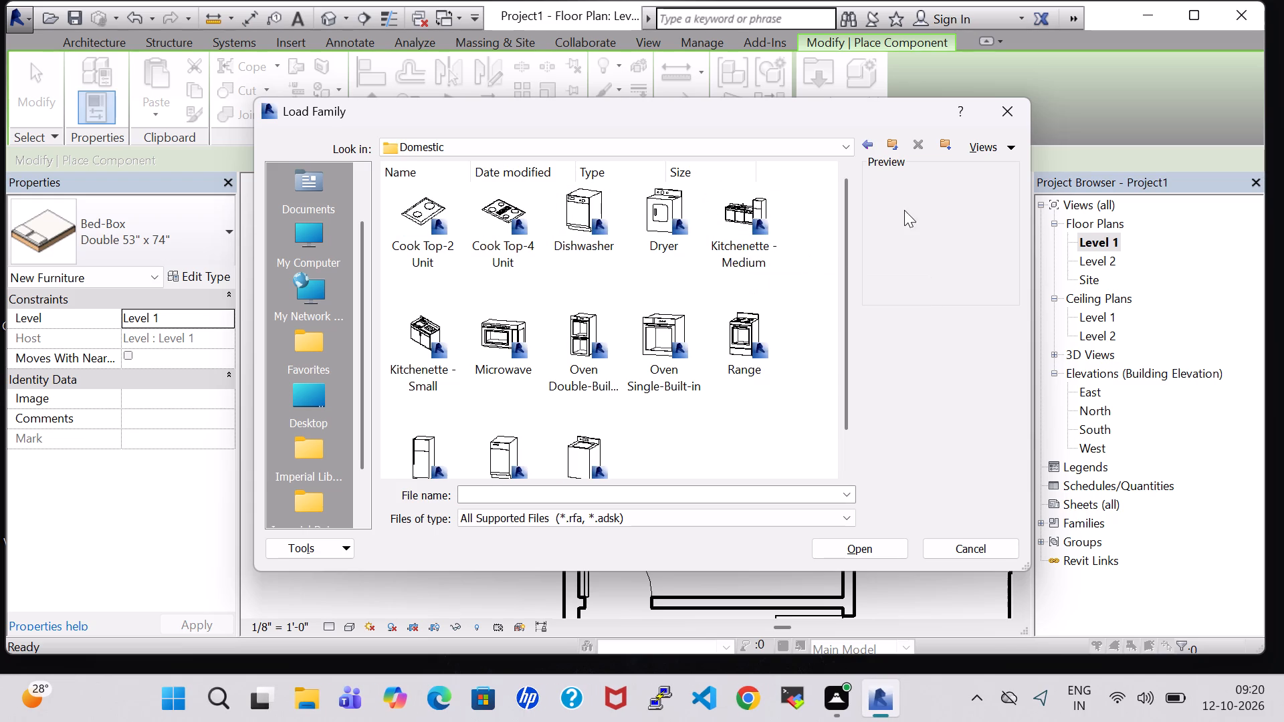
pyautogui.click(867, 139)
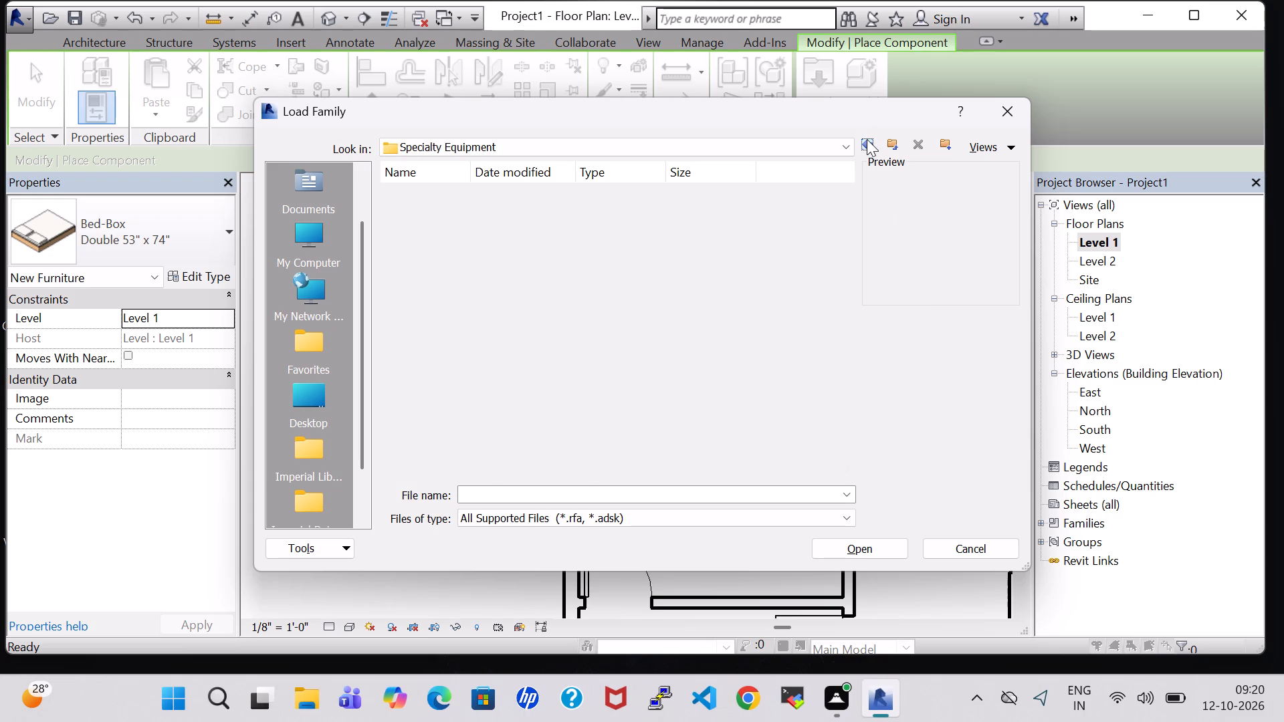
pyautogui.click(867, 139)
# Load the Work Station Cubicle family from the Furniture System folder.
pyautogui.click(669, 344)
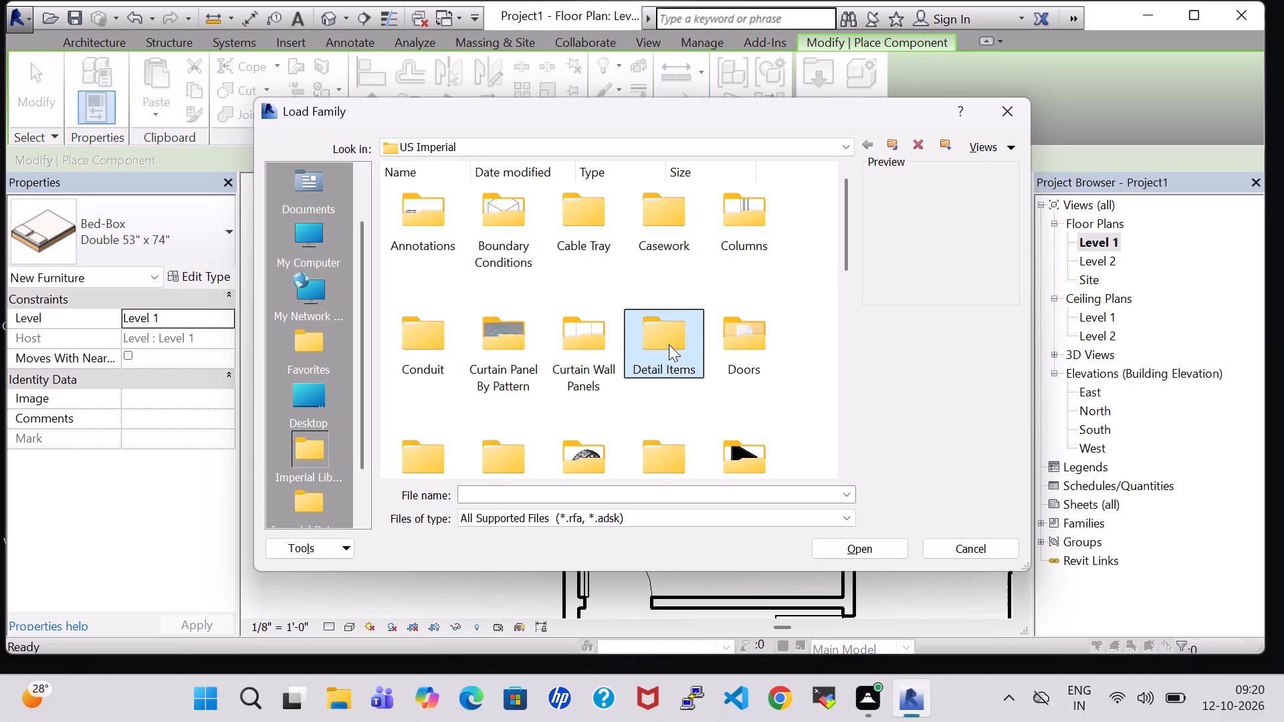
pyautogui.press('f')
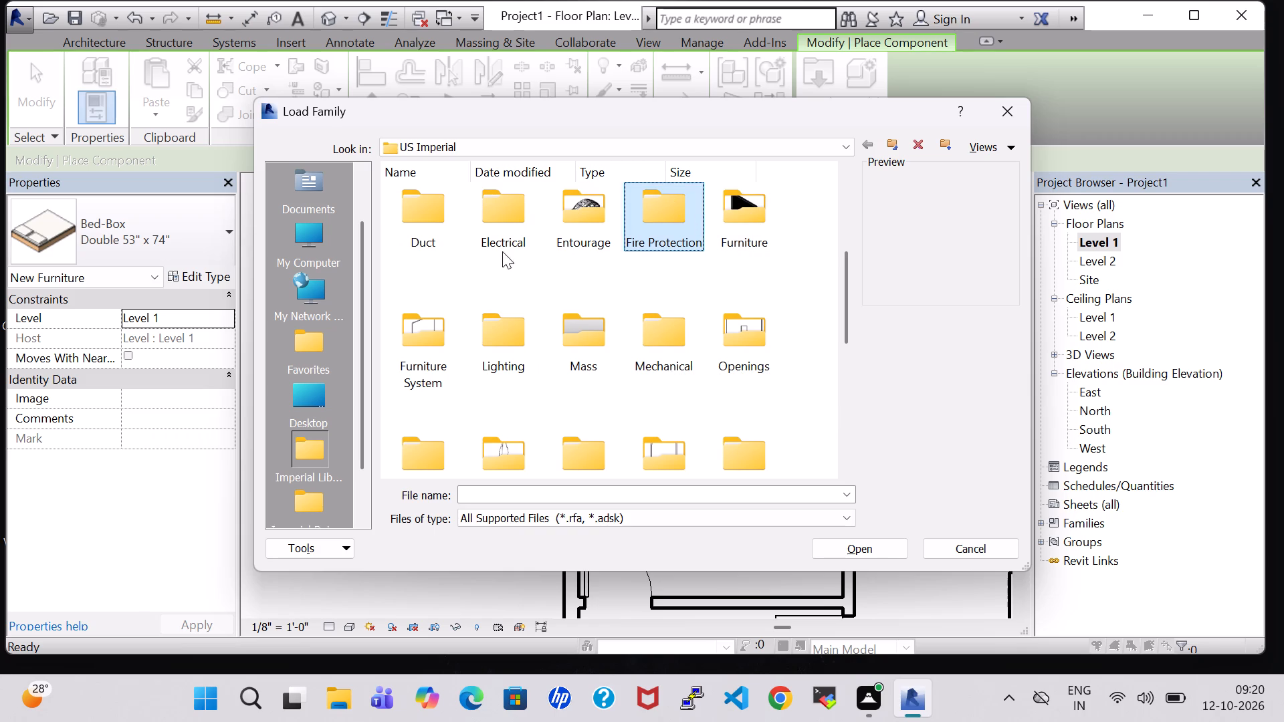
pyautogui.doubleClick(401, 314)
pyautogui.click(741, 208)
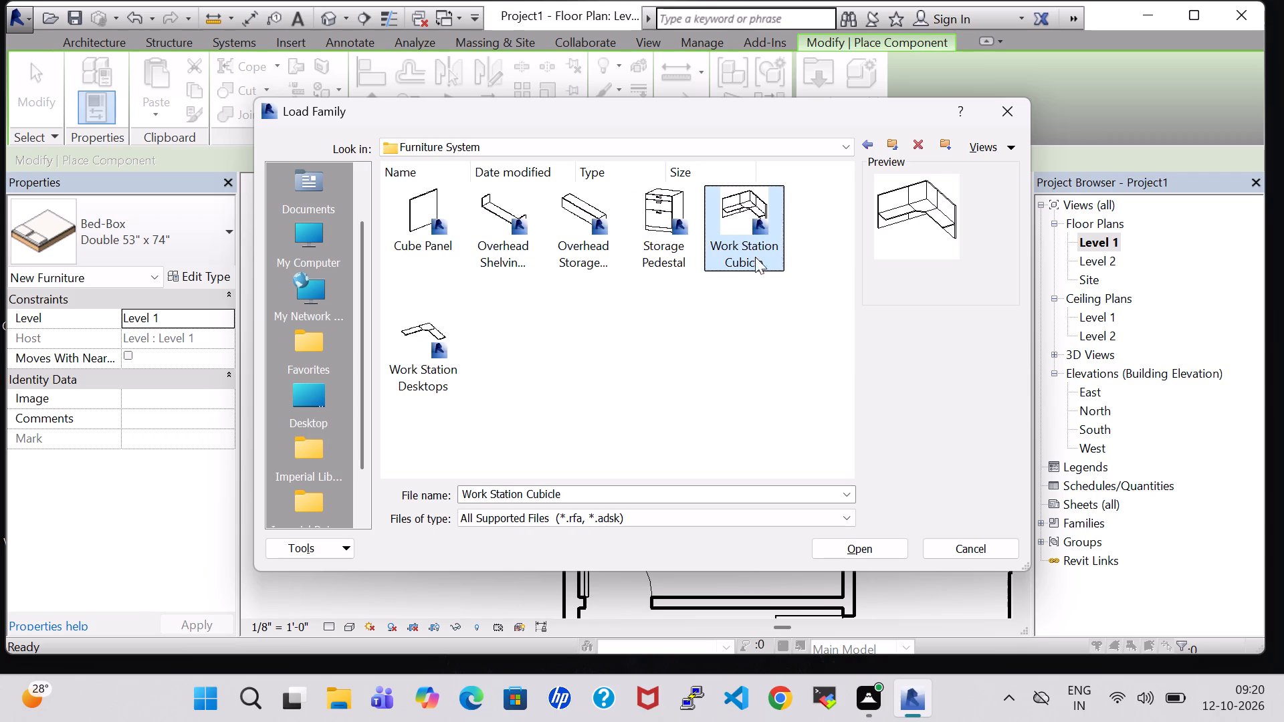
pyautogui.click(849, 552)
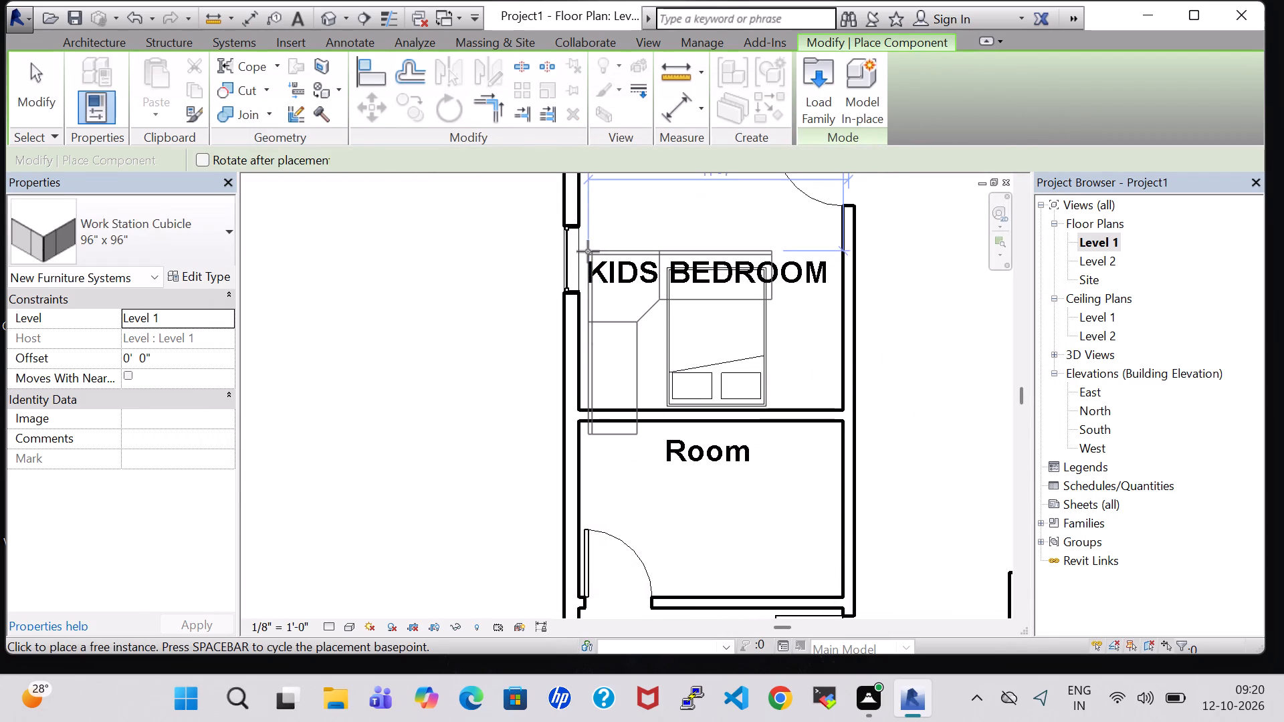
# Place the 96" x 96" Work Station Cubicle, rotated to fit the southwest inner corner of KIDS BEDROOM.
pyautogui.press('space')
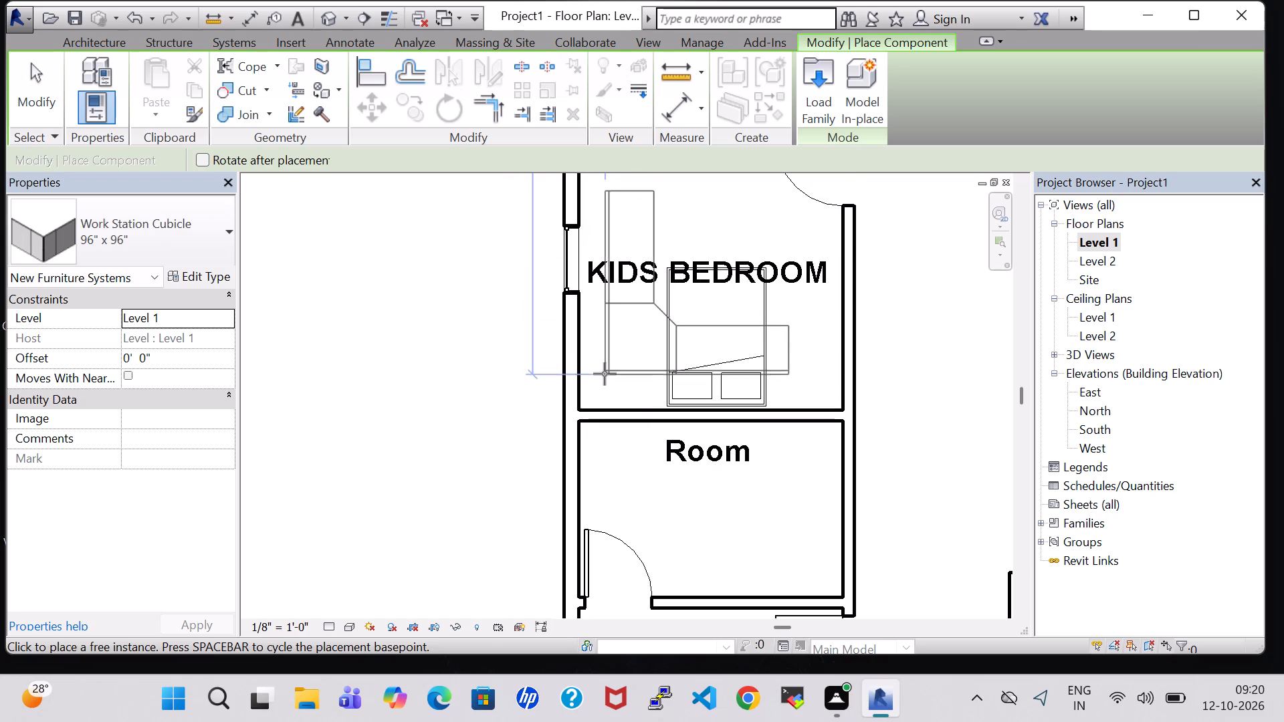
pyautogui.click(580, 405)
pyautogui.press('Escape')
pyautogui.press('Escape')
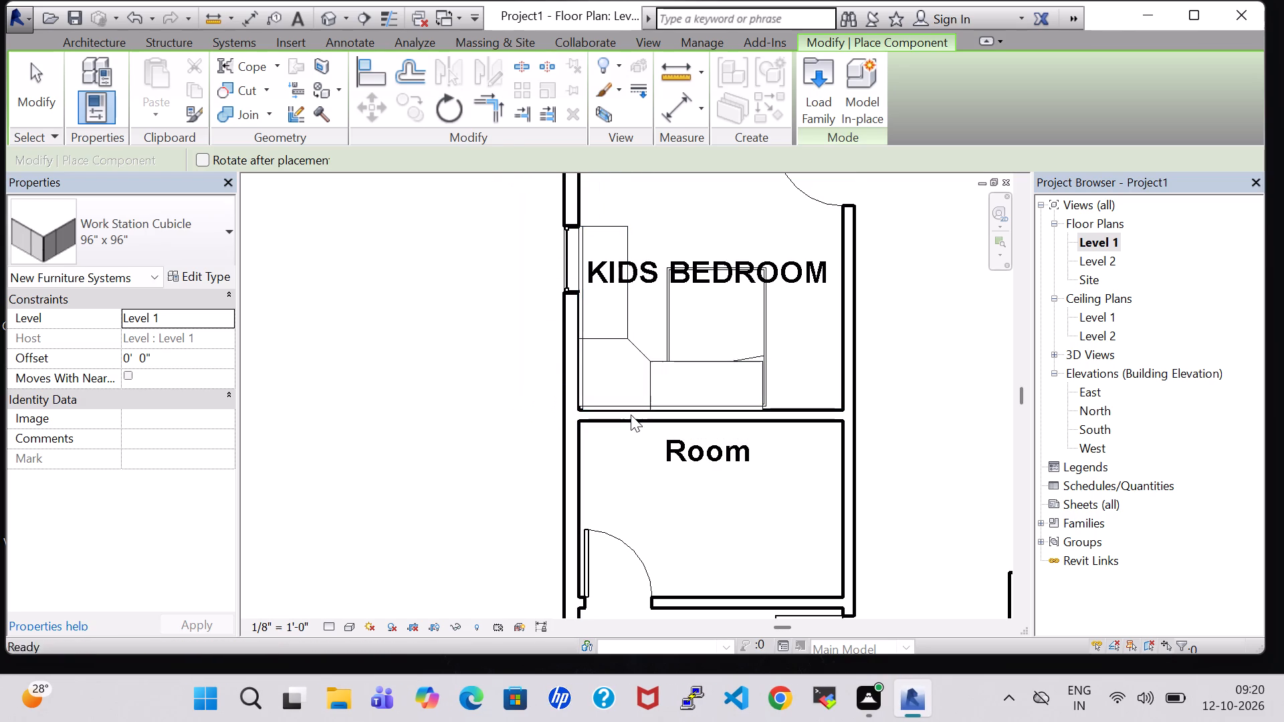
# Open the placed Work Station Cubicle's family for editing and delete the two upright panels along its back side.
pyautogui.click(657, 368)
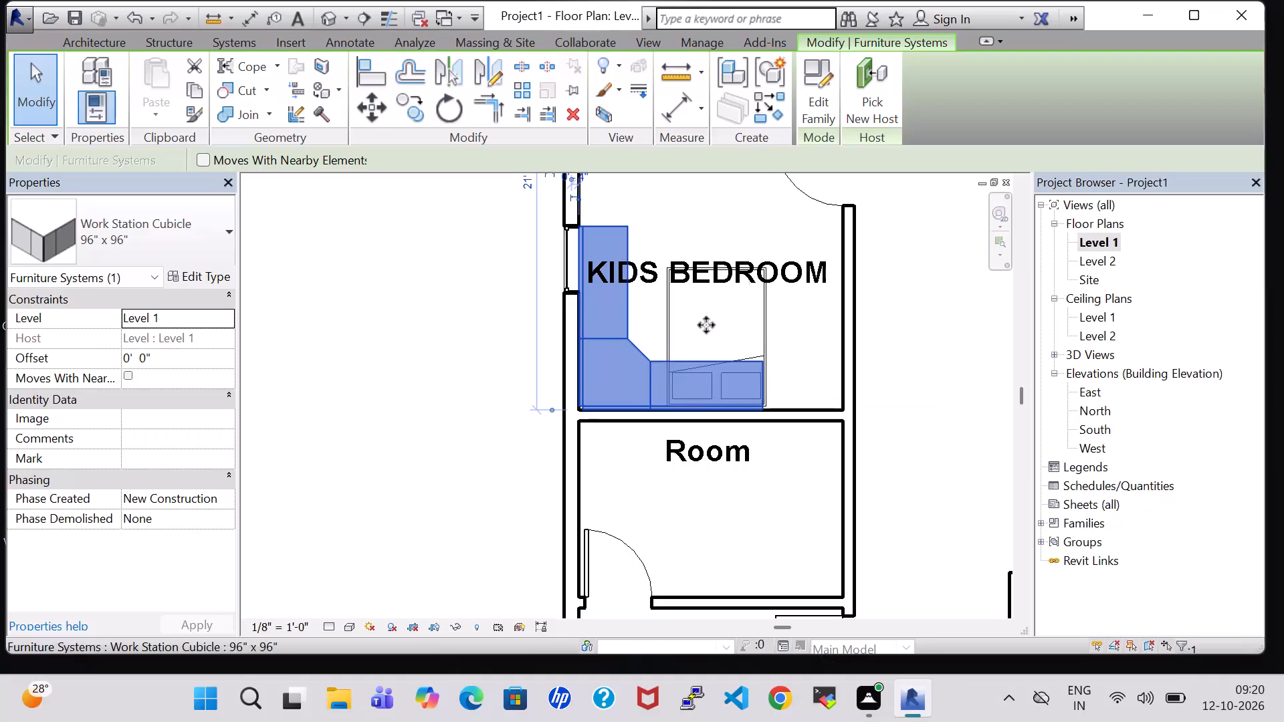
pyautogui.click(815, 95)
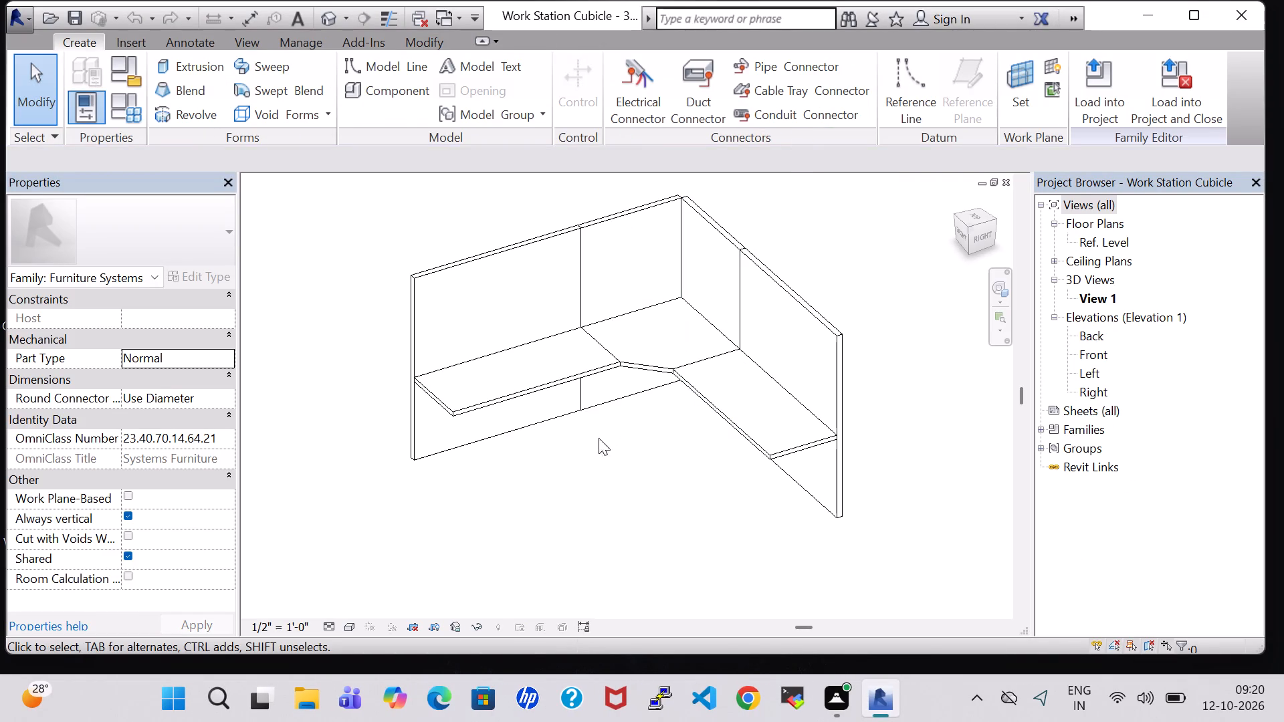
pyautogui.keyDown('shift'); pyautogui.moveTo(548, 445); pyautogui.dragTo(661, 446, button='middle'); pyautogui.keyUp('shift')
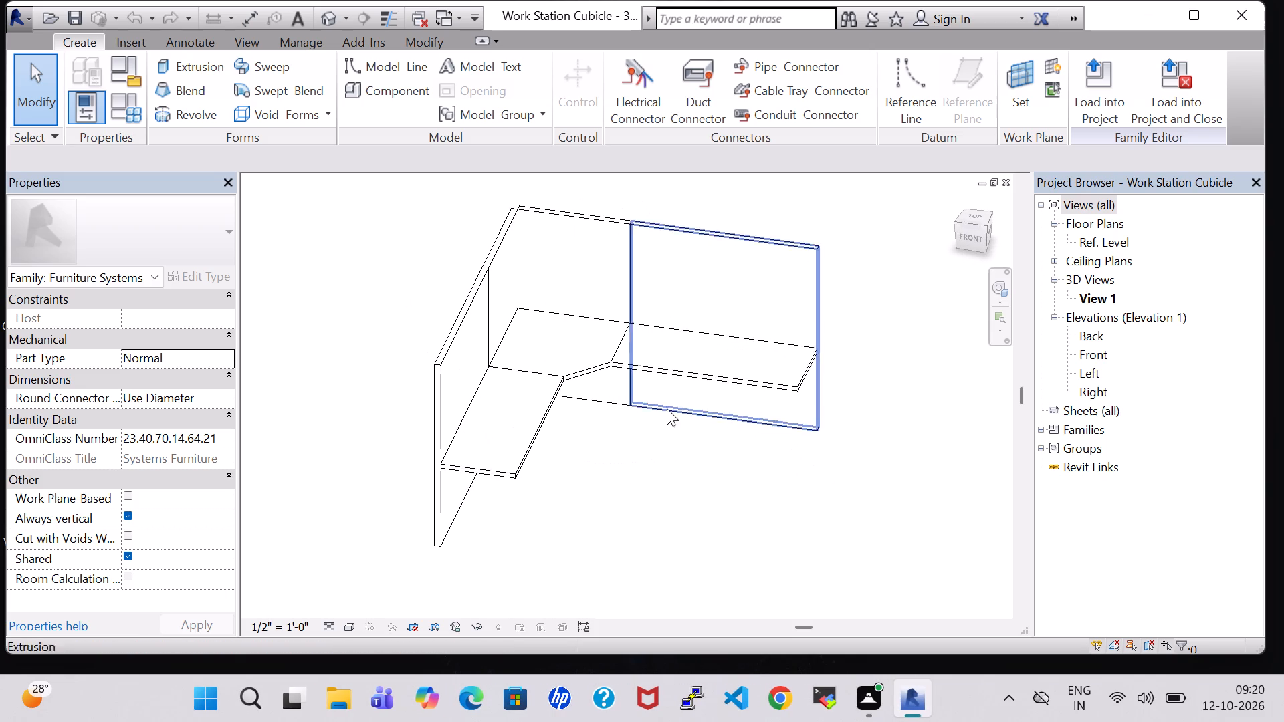
pyautogui.click(629, 291)
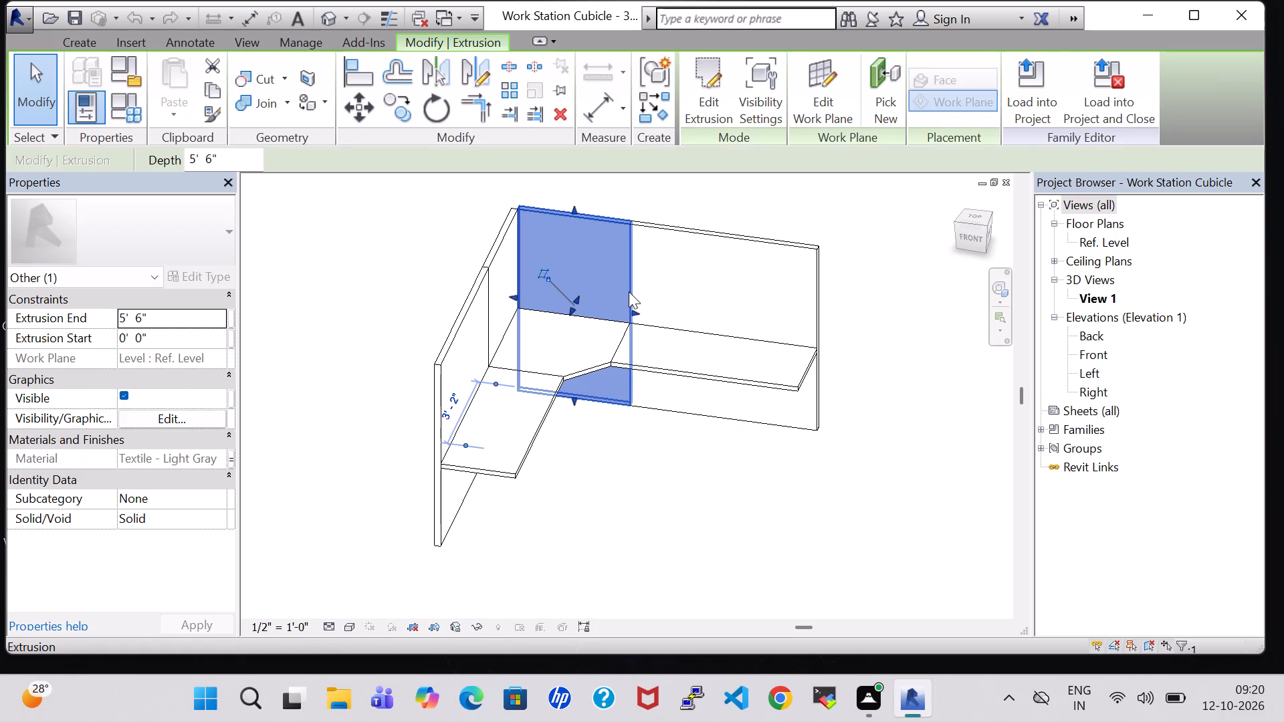
pyautogui.press('Delete')
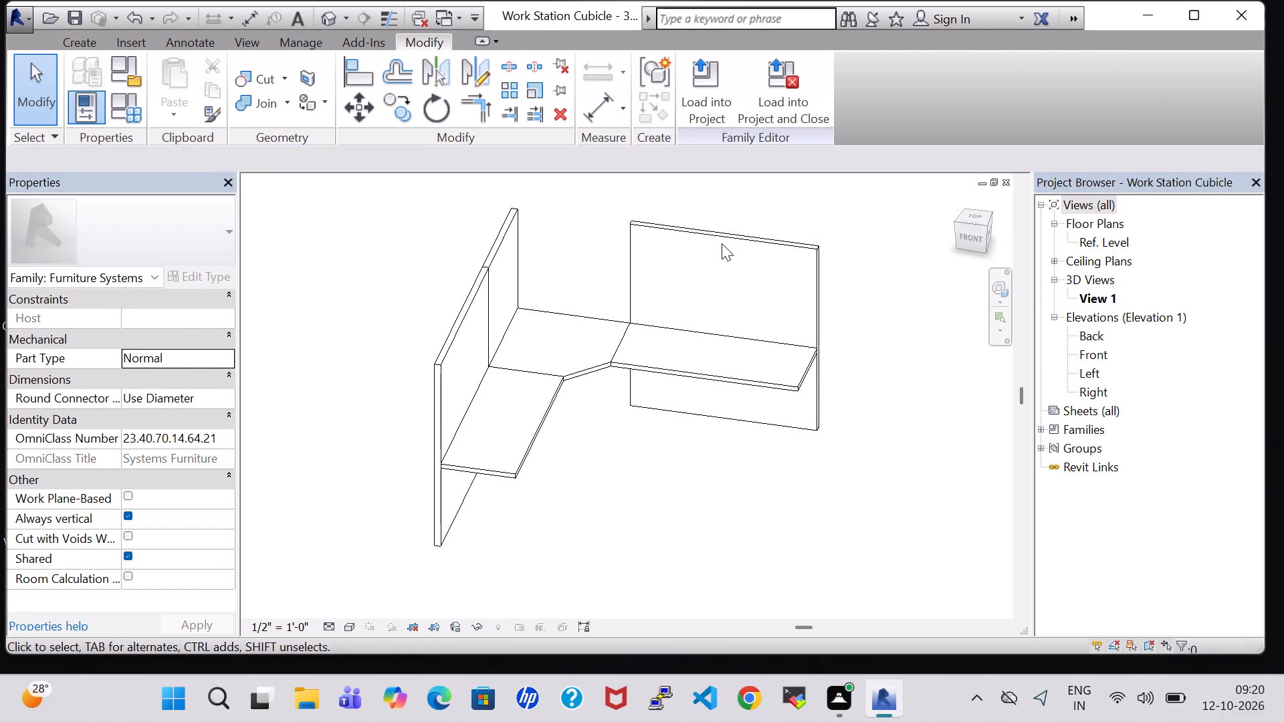
pyautogui.click(722, 241)
pyautogui.press('Delete')
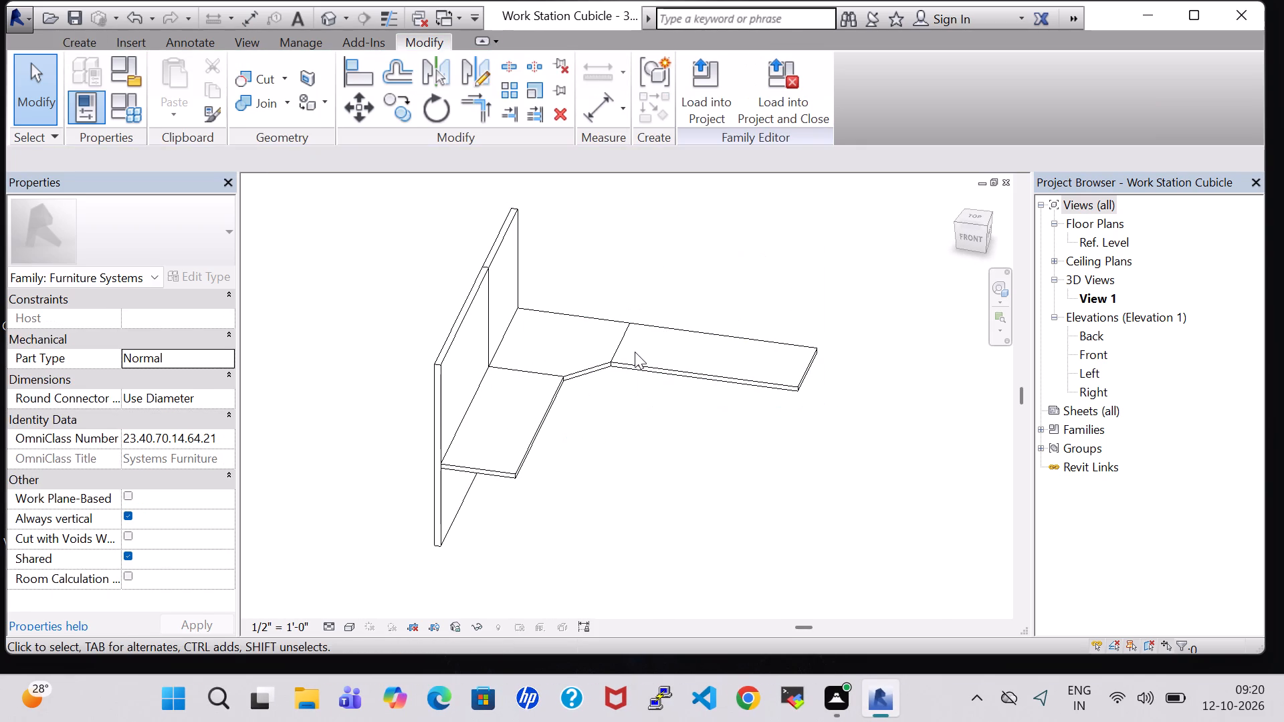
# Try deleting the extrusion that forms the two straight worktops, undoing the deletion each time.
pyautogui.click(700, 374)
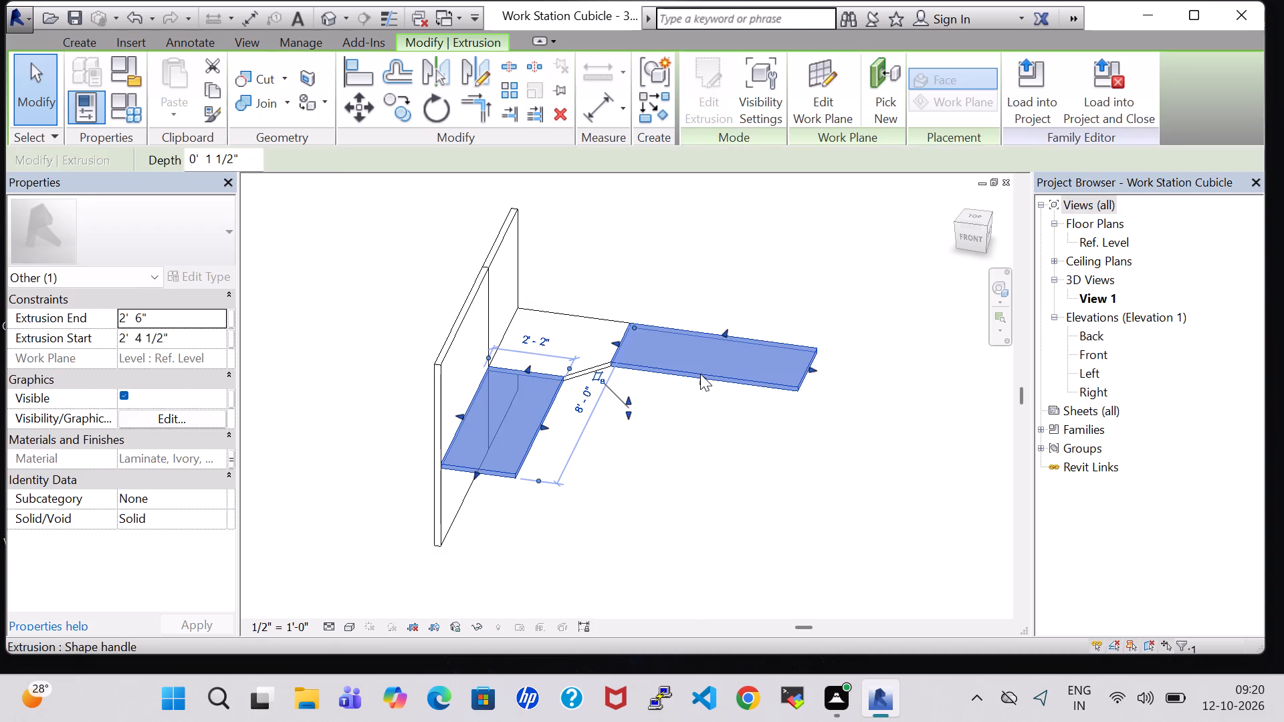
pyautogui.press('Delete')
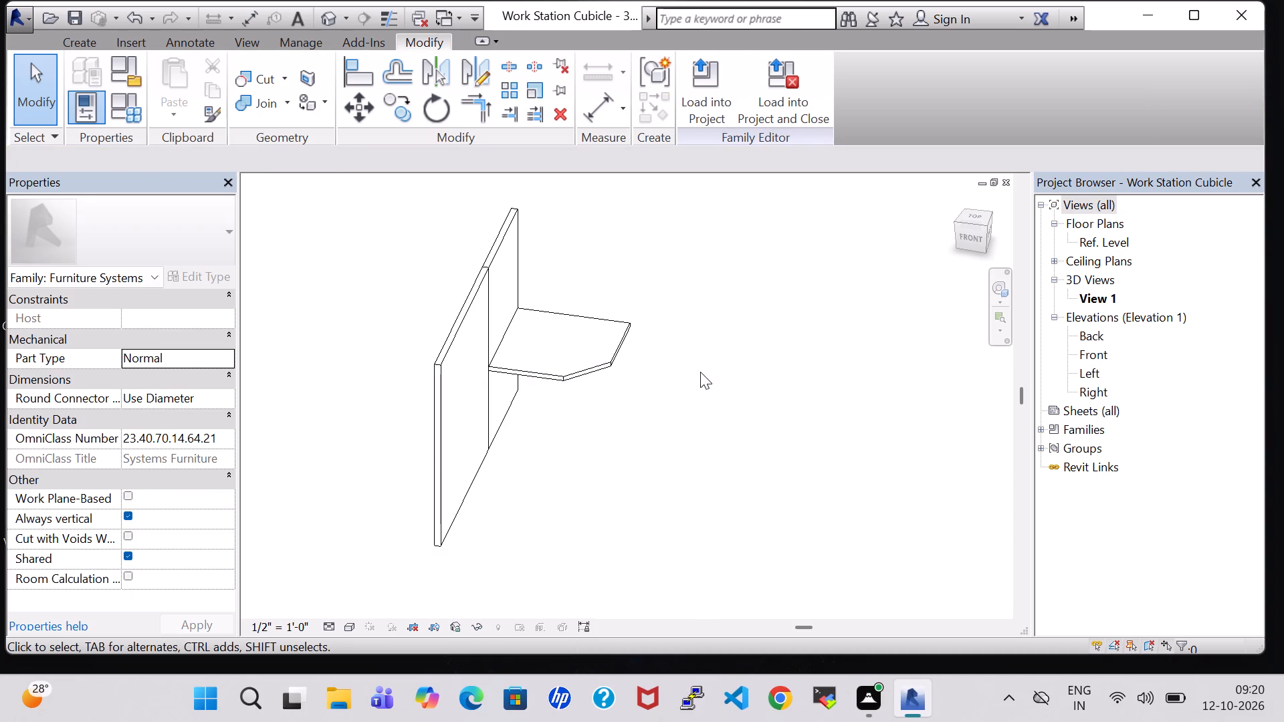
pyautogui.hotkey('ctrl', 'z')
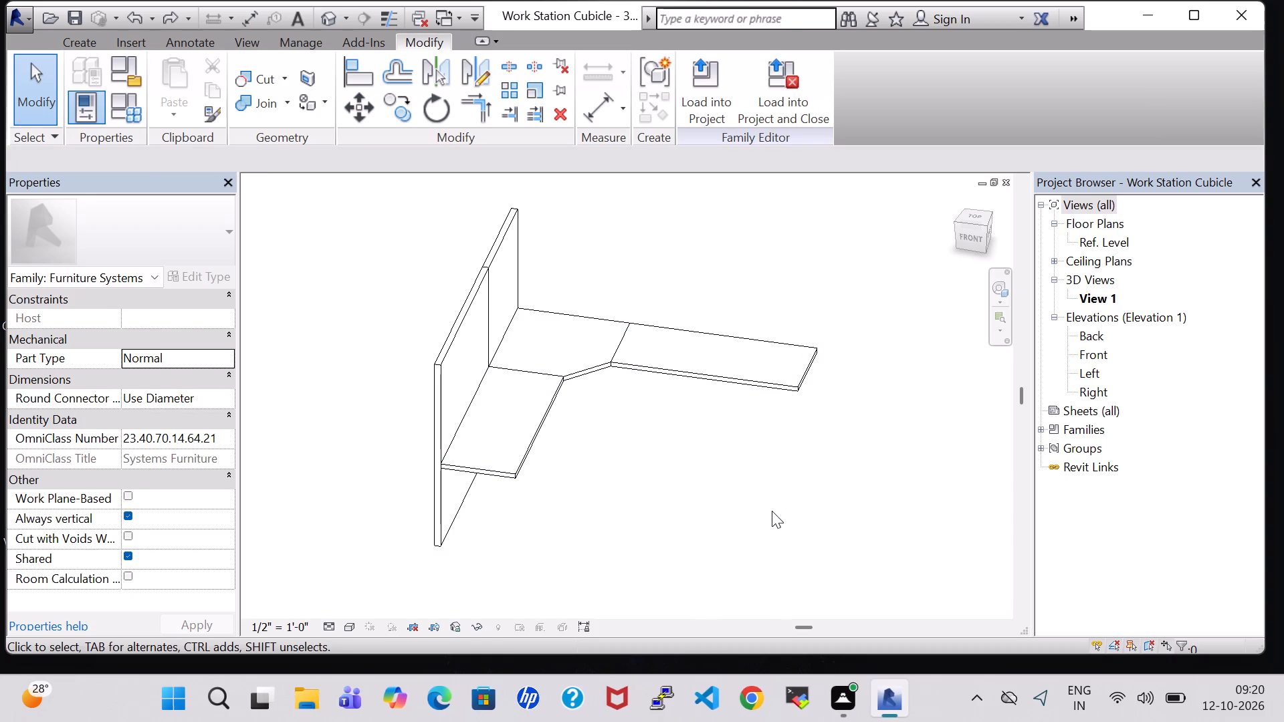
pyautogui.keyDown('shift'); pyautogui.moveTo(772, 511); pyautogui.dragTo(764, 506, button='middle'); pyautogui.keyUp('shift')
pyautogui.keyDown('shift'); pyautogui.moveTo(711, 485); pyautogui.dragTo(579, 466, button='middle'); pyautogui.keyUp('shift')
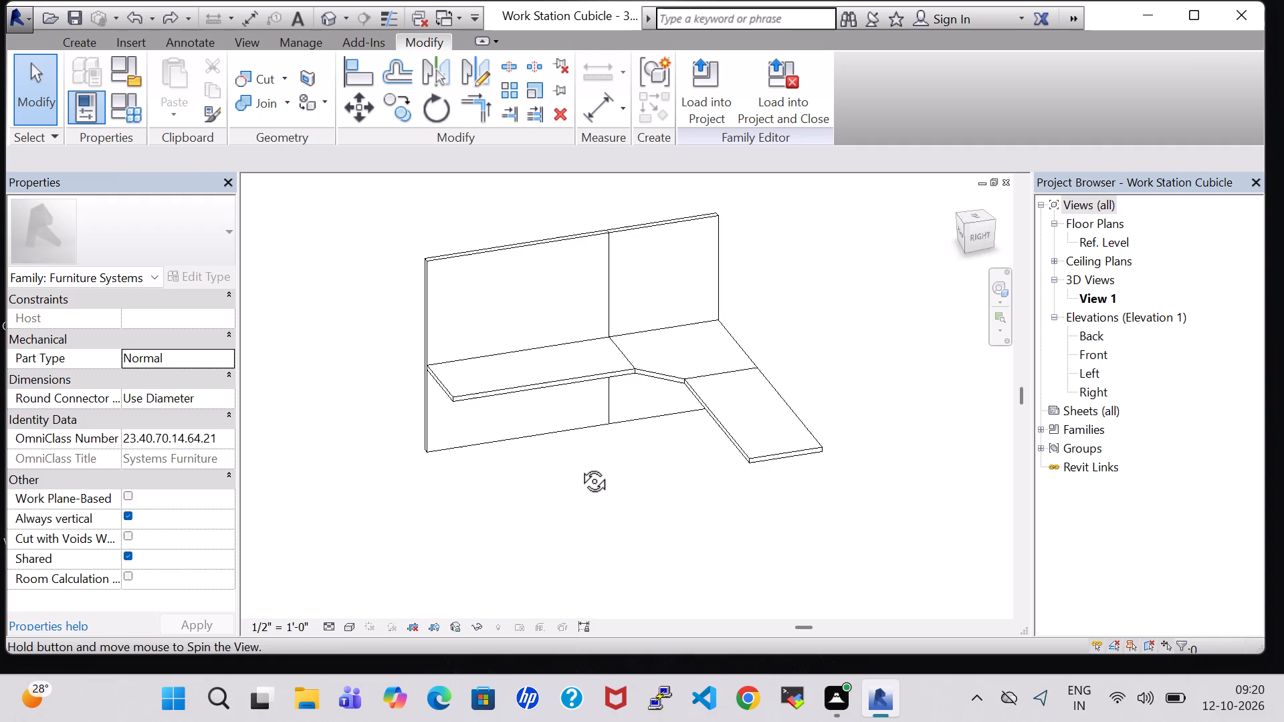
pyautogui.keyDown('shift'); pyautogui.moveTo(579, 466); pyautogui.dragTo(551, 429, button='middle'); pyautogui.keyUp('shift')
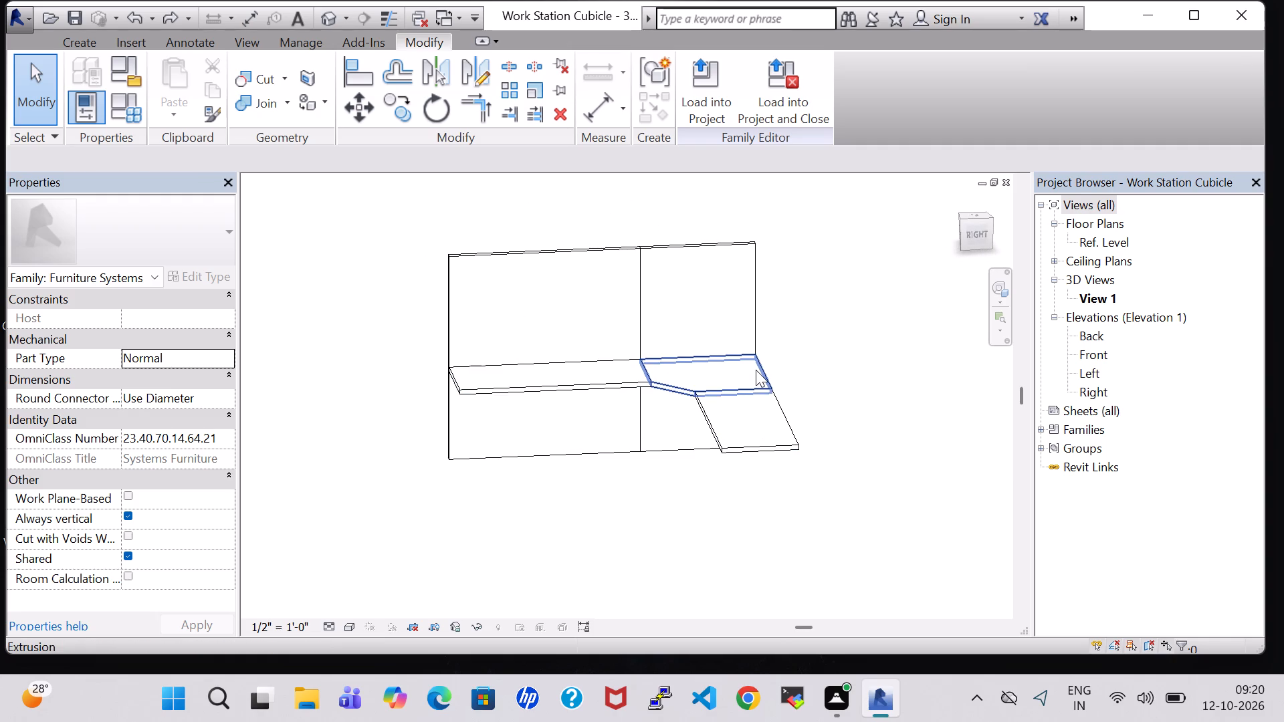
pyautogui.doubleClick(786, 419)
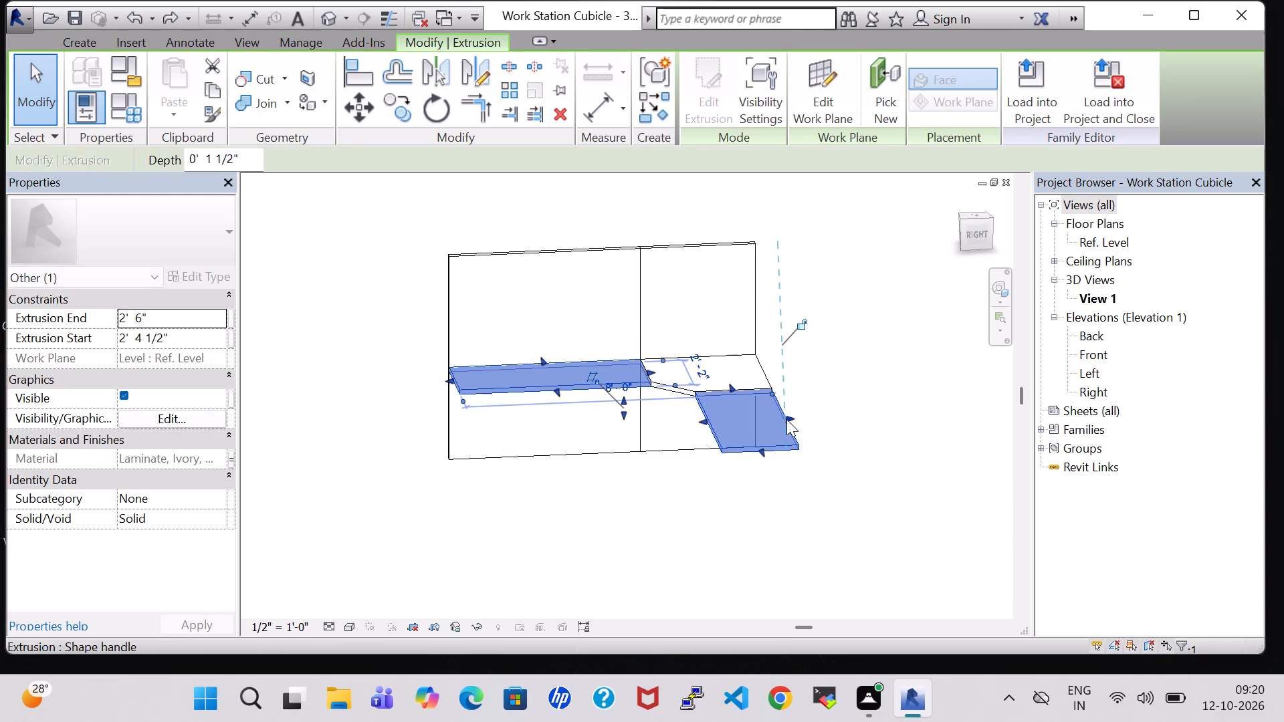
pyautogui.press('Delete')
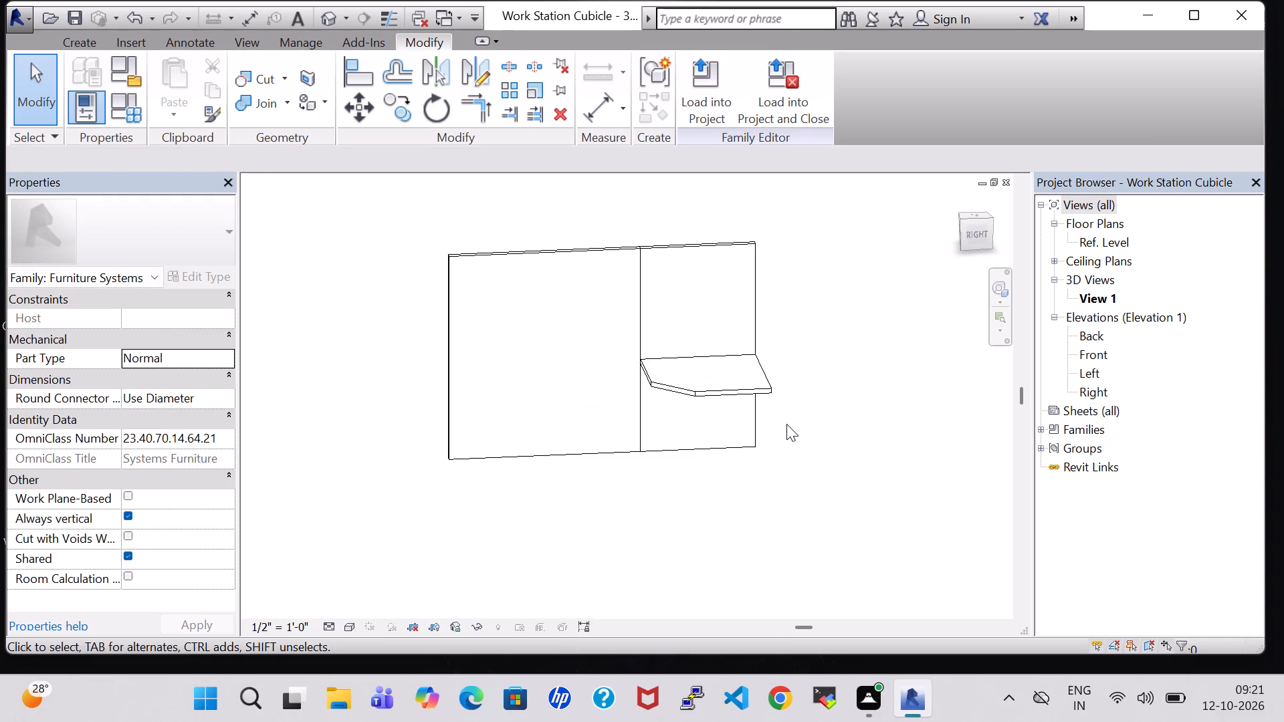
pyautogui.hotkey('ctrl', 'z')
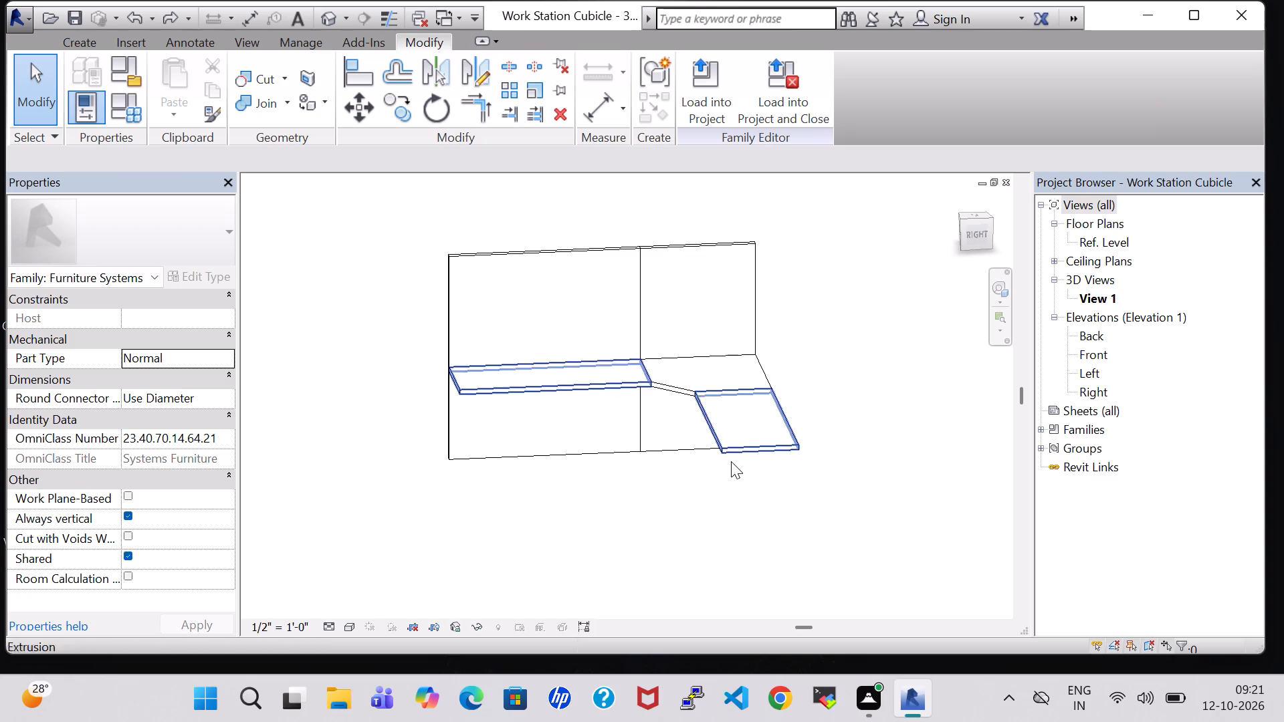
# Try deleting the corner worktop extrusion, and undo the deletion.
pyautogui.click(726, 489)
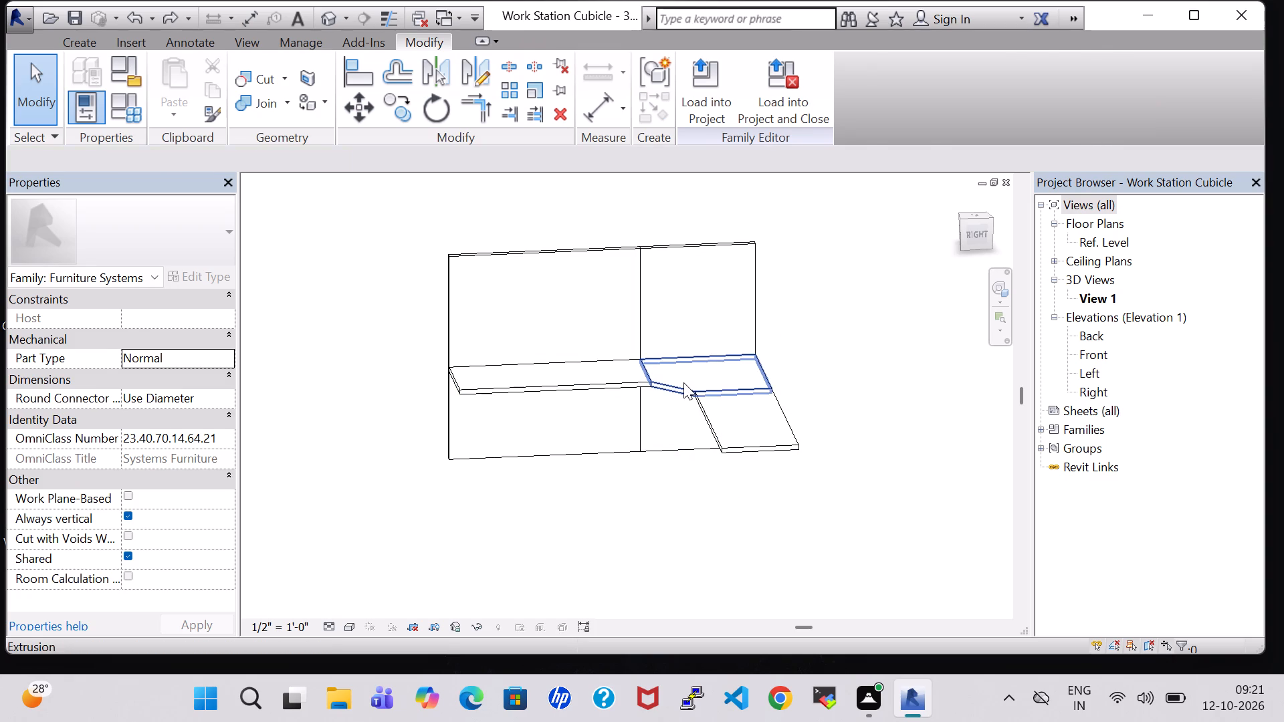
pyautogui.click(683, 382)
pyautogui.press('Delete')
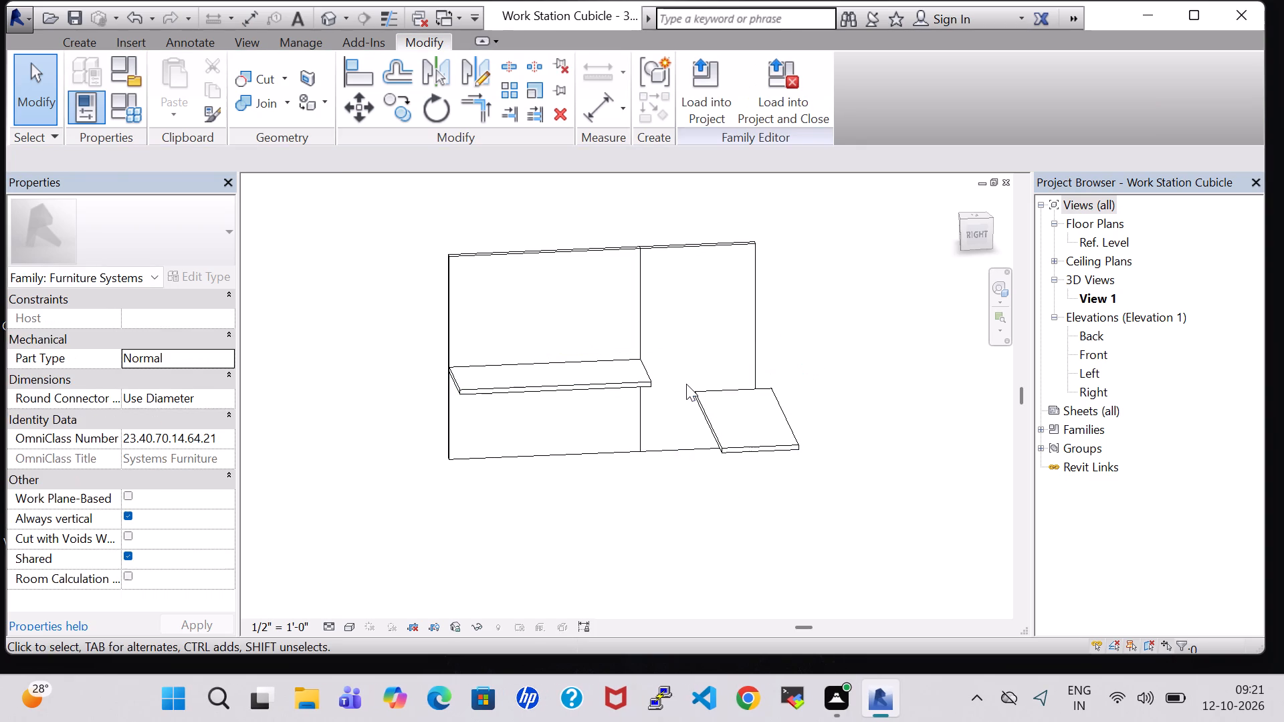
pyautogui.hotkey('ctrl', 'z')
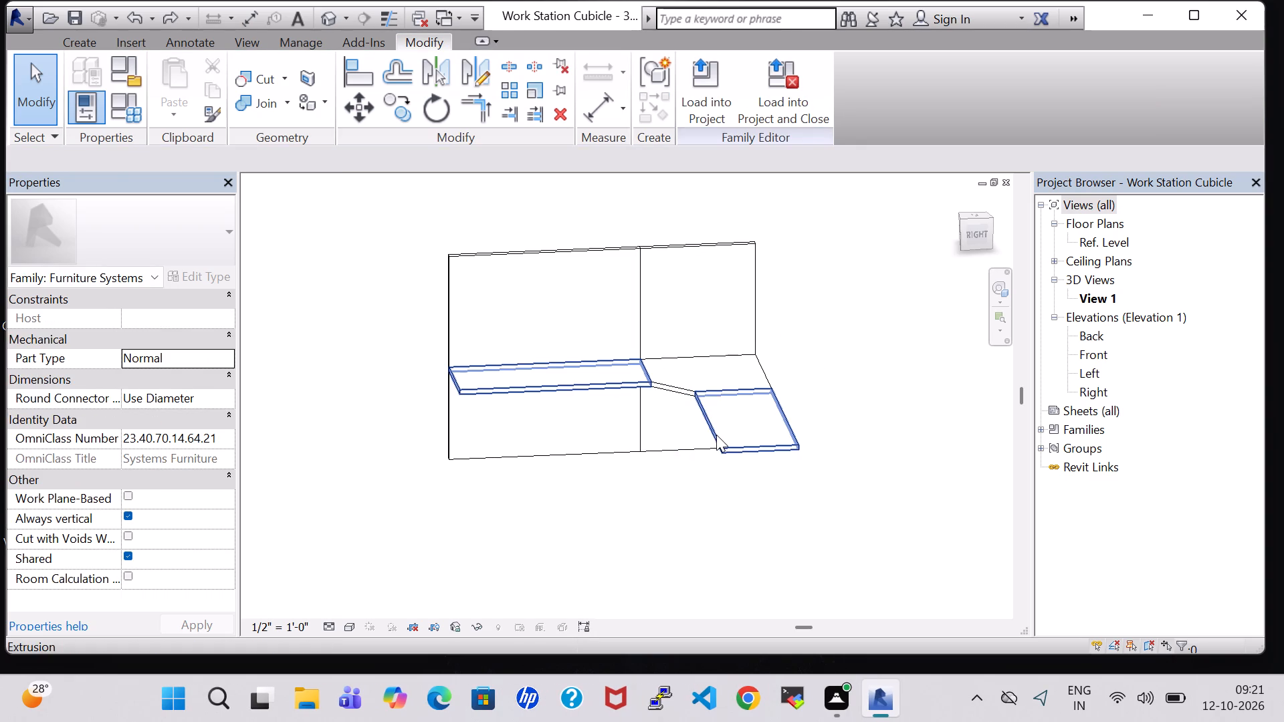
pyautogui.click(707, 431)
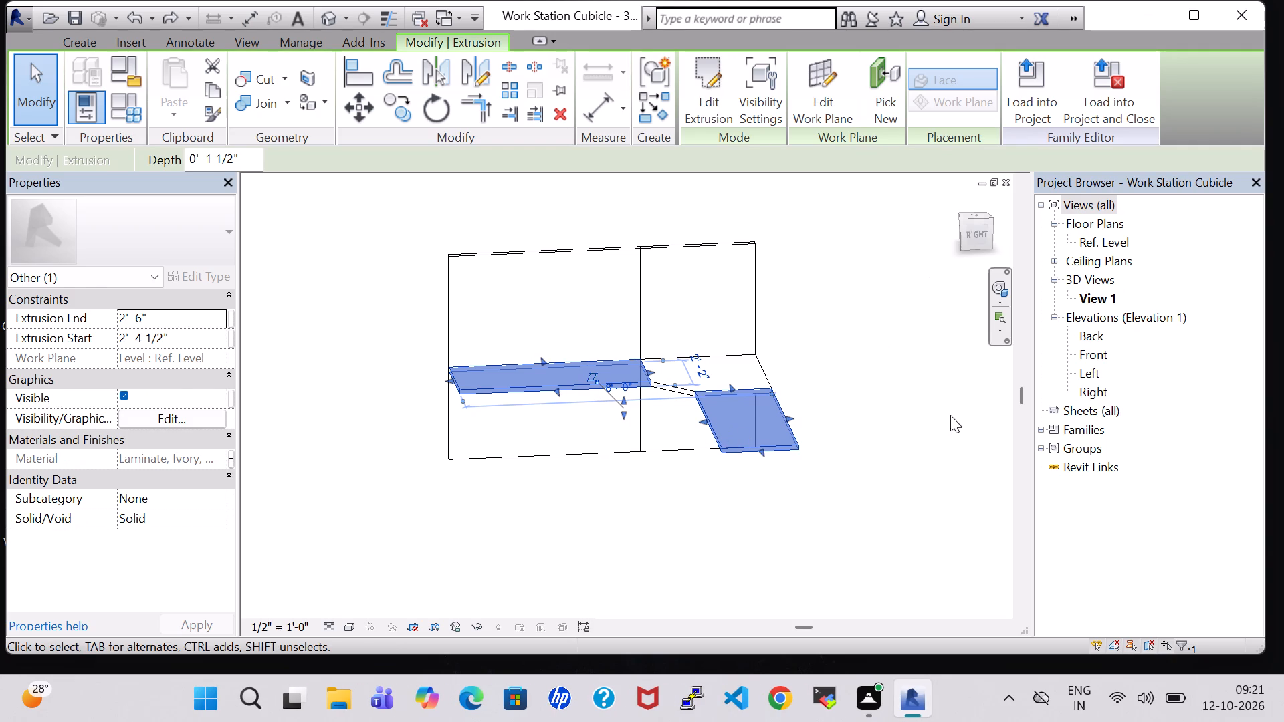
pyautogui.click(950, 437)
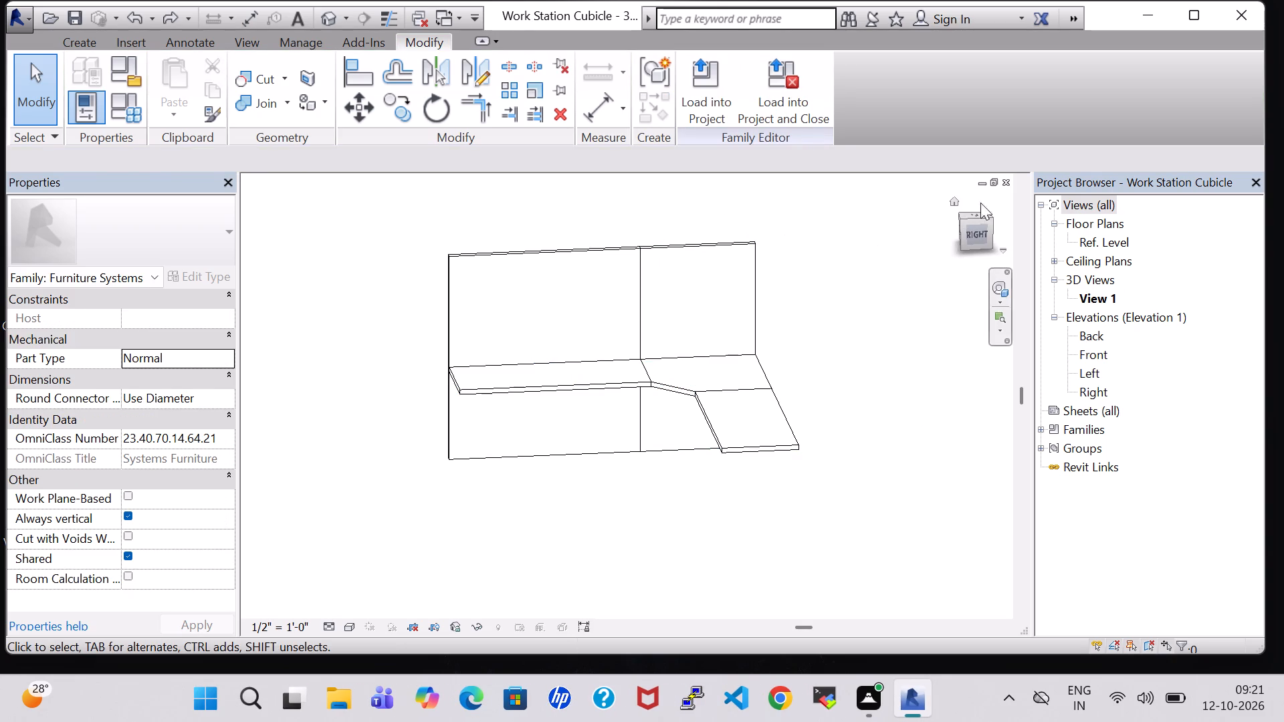
# Close the Work Station Cubicle family without saving the changes.
pyautogui.click(1005, 180)
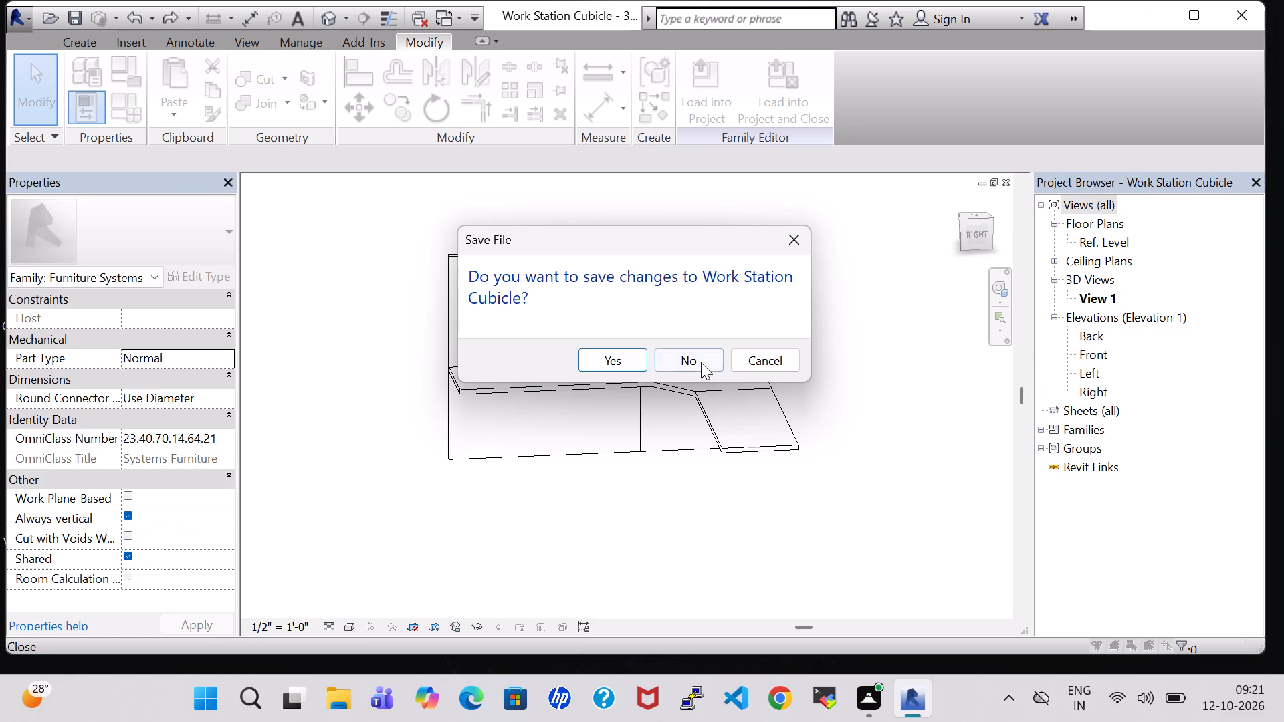
pyautogui.click(702, 363)
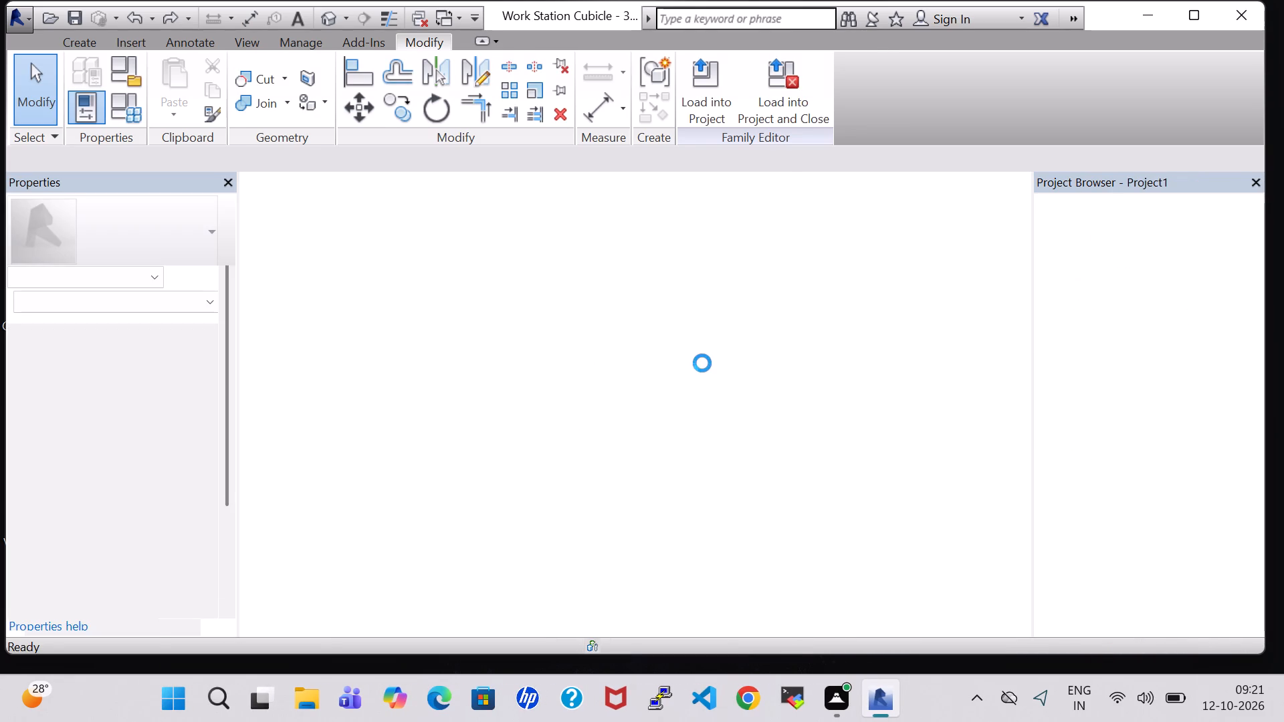
# Delete the 96" x 96" Work Station Cubicle from KIDS BEDROOM on the Level 1 plan.
pyautogui.scroll(-4, 736, 363)
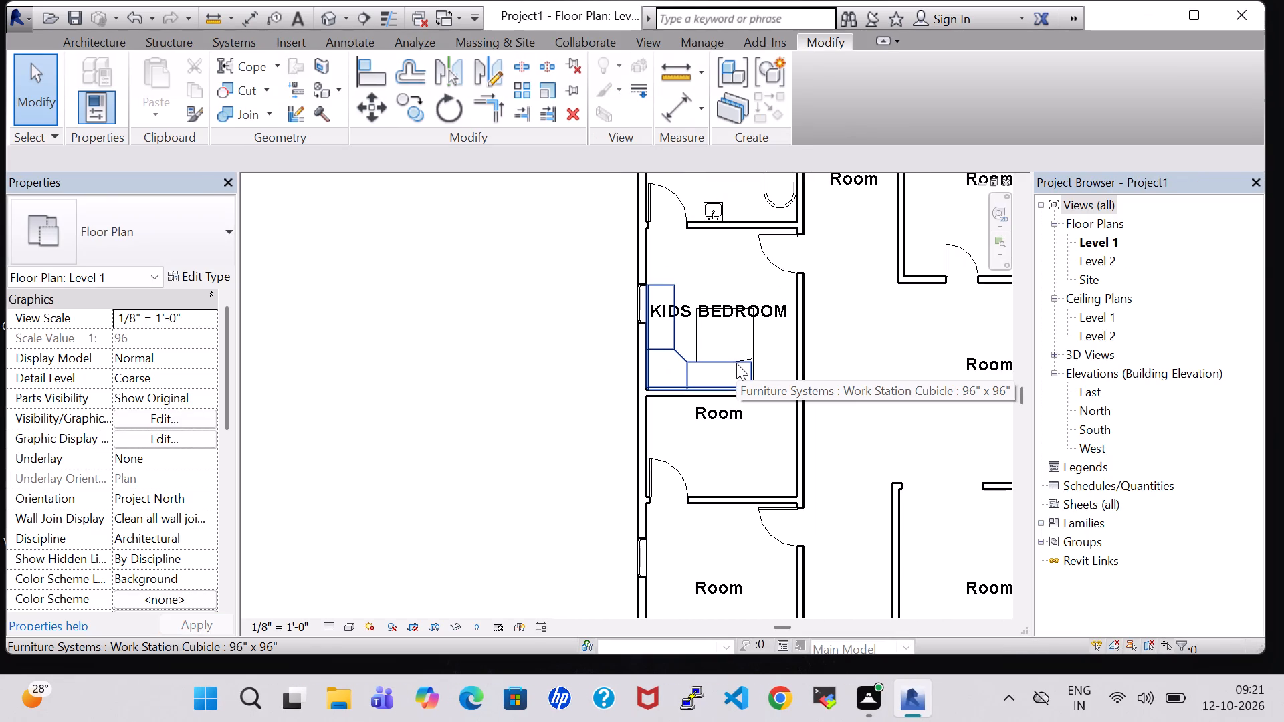
pyautogui.click(680, 368)
pyautogui.press('Delete')
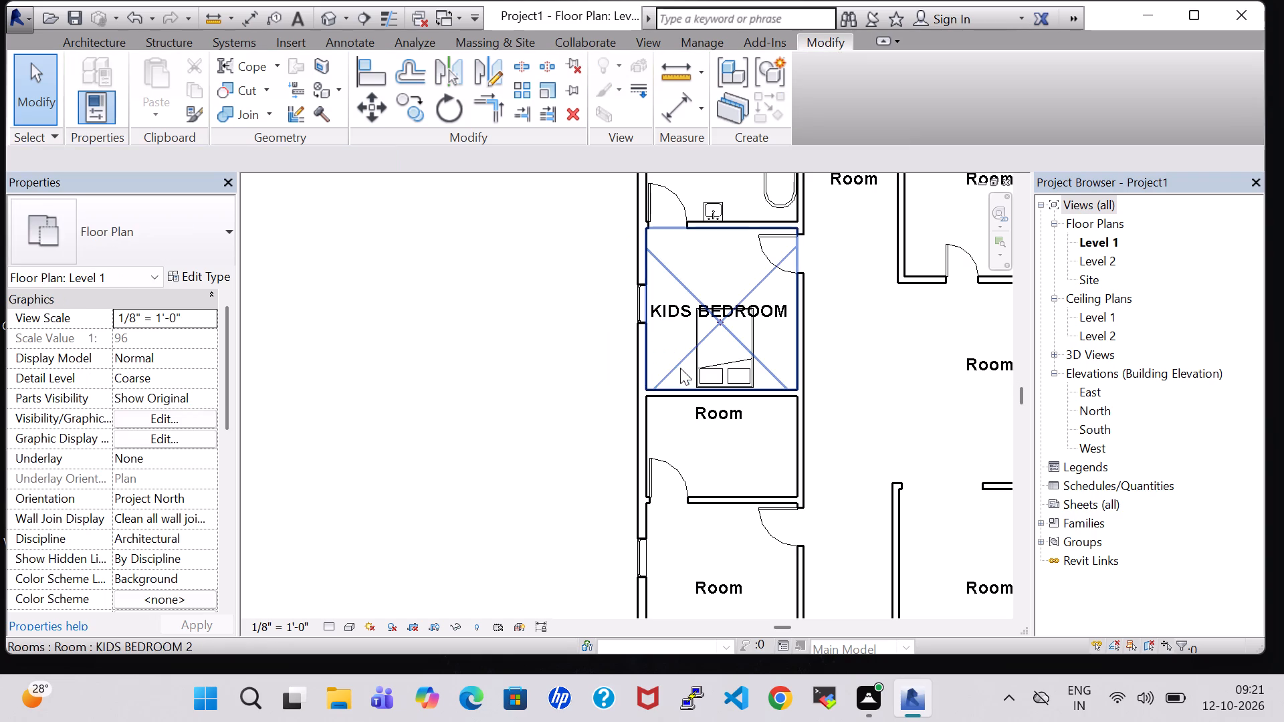
# Load the Desk family from the US Imperial Furniture Tables folder, overwriting the existing version and its parameter values.
pyautogui.click(107, 40)
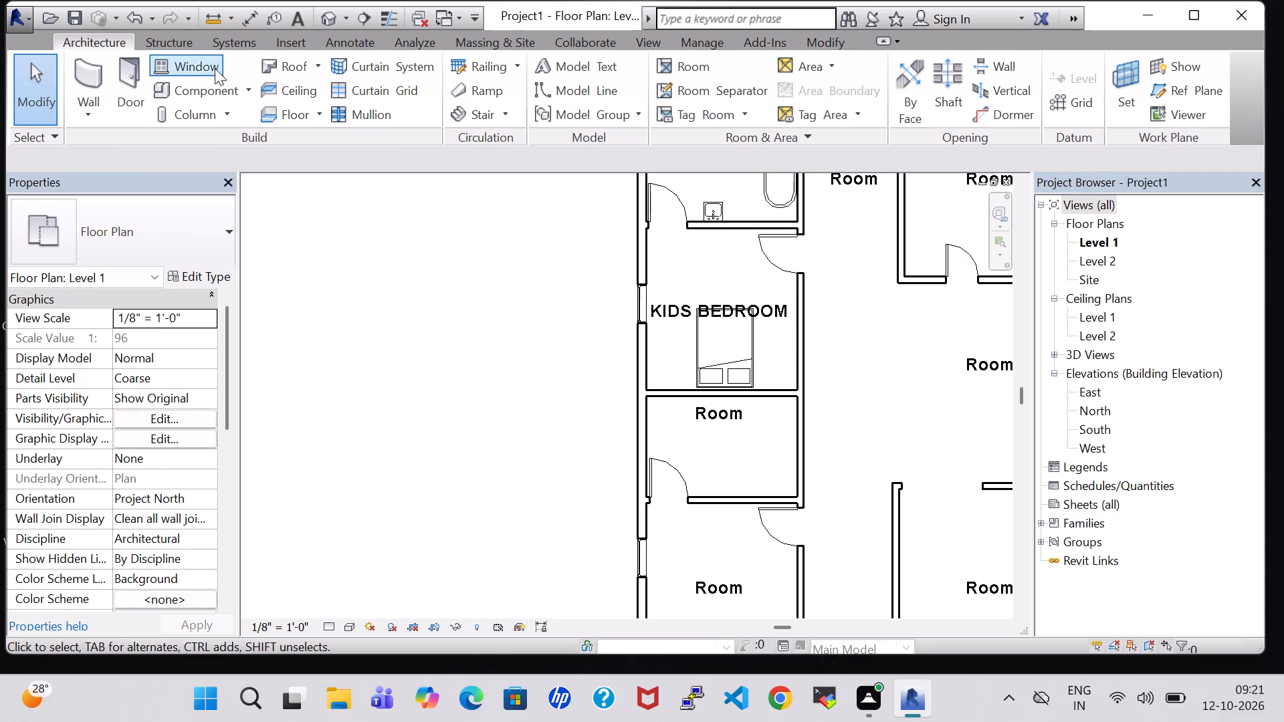
pyautogui.click(211, 96)
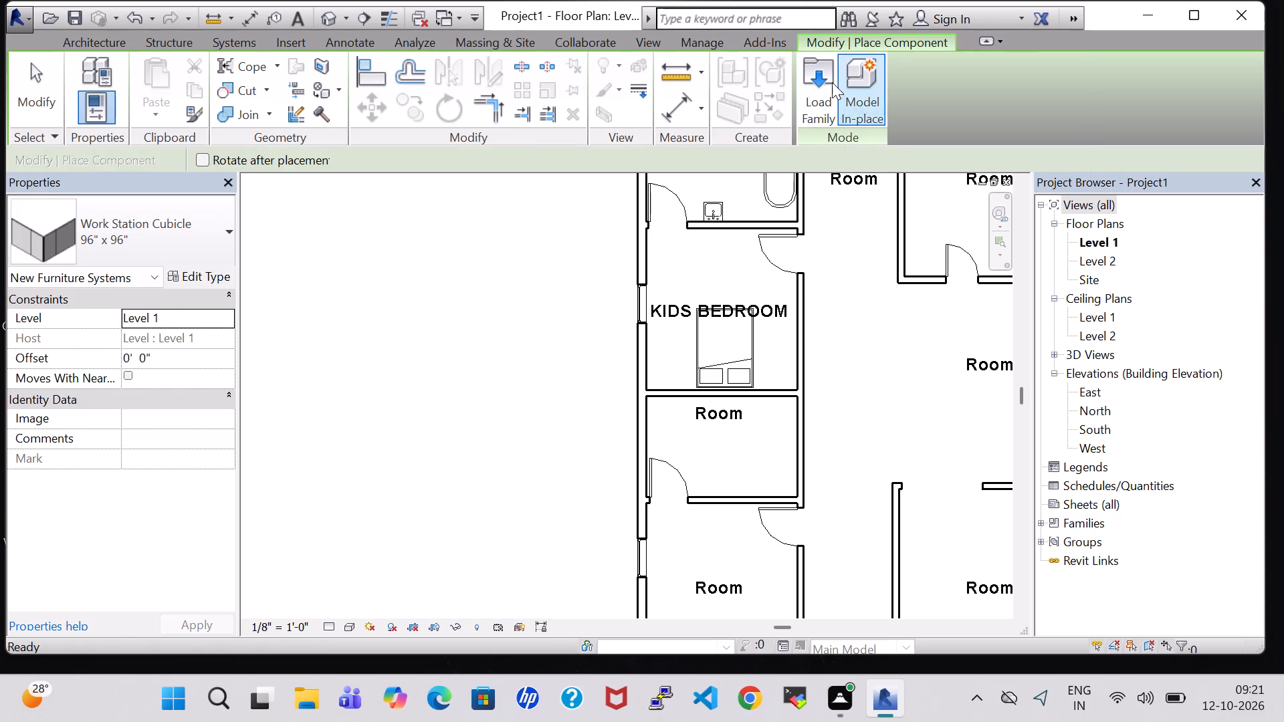
pyautogui.click(831, 82)
pyautogui.scroll(-1, 816, 385)
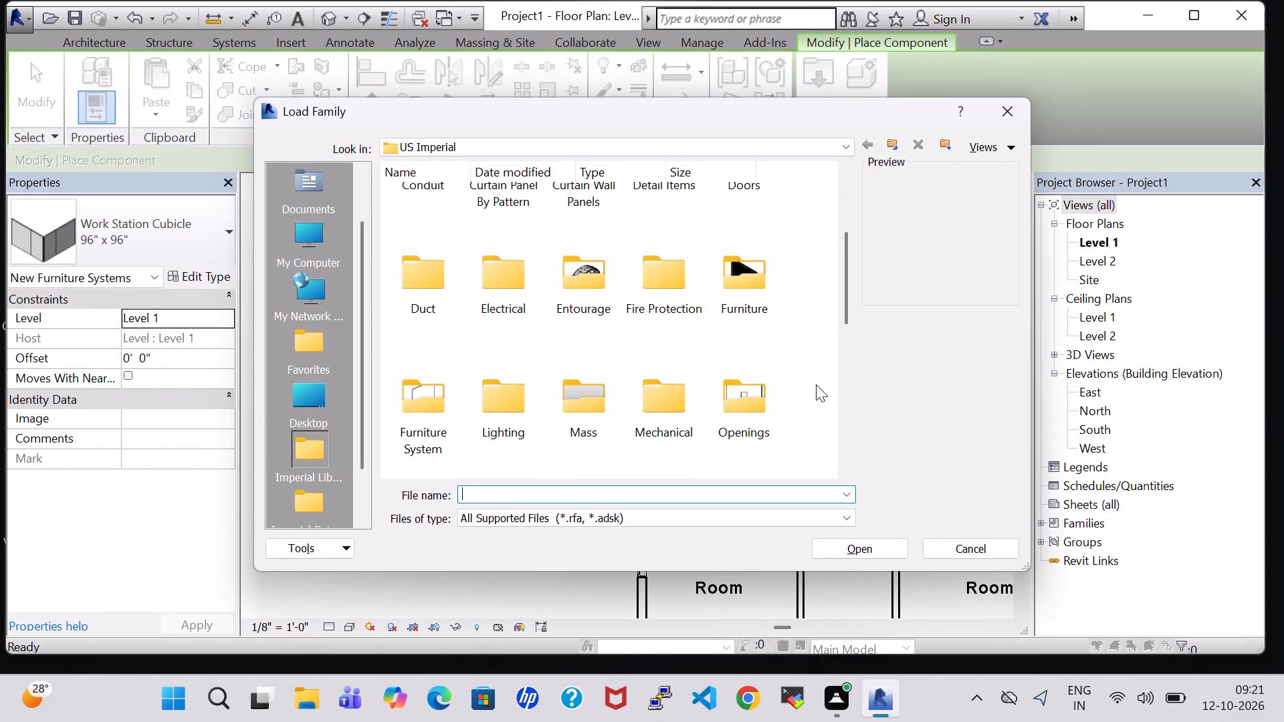
pyautogui.doubleClick(416, 414)
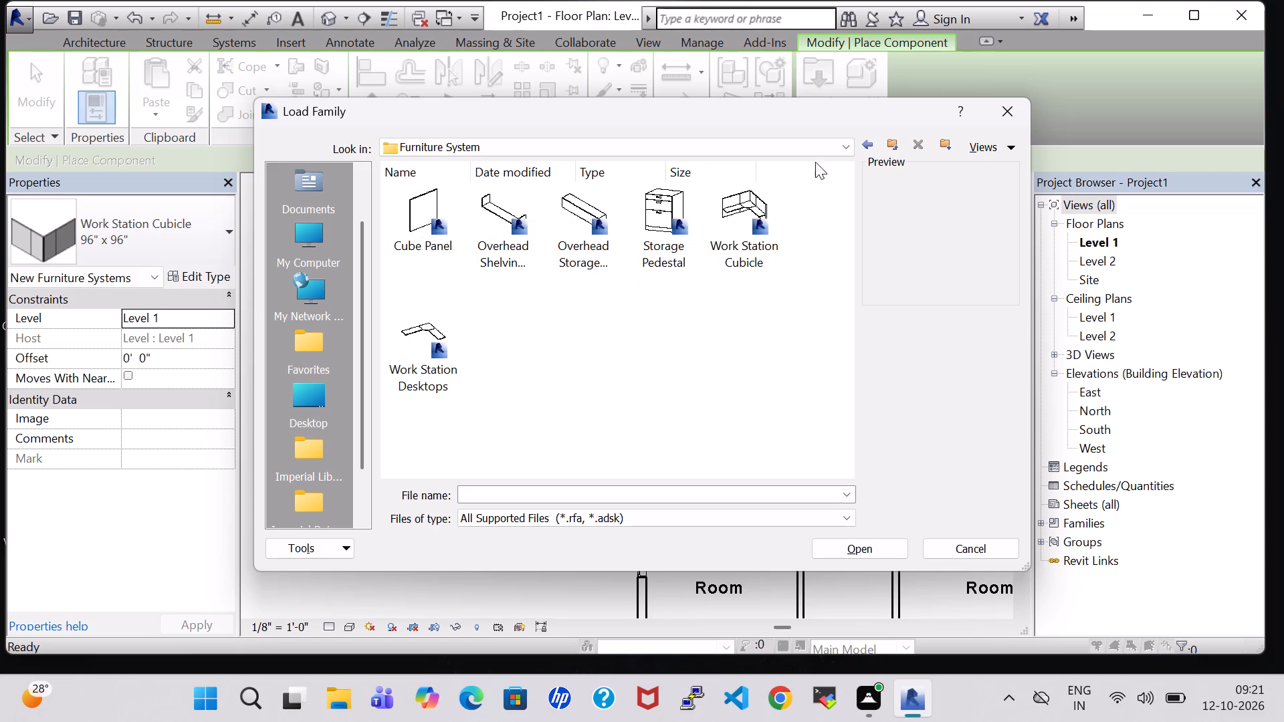
pyautogui.click(869, 141)
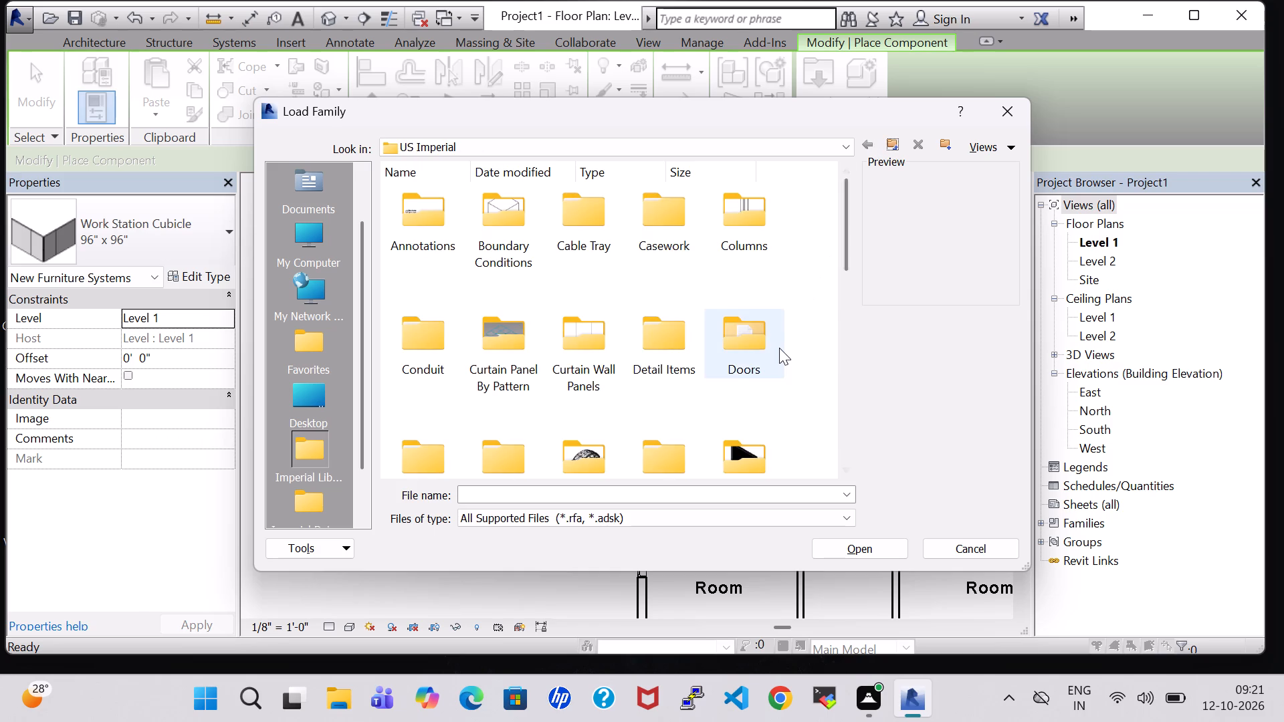
pyautogui.scroll(-1, 779, 350)
pyautogui.doubleClick(728, 250)
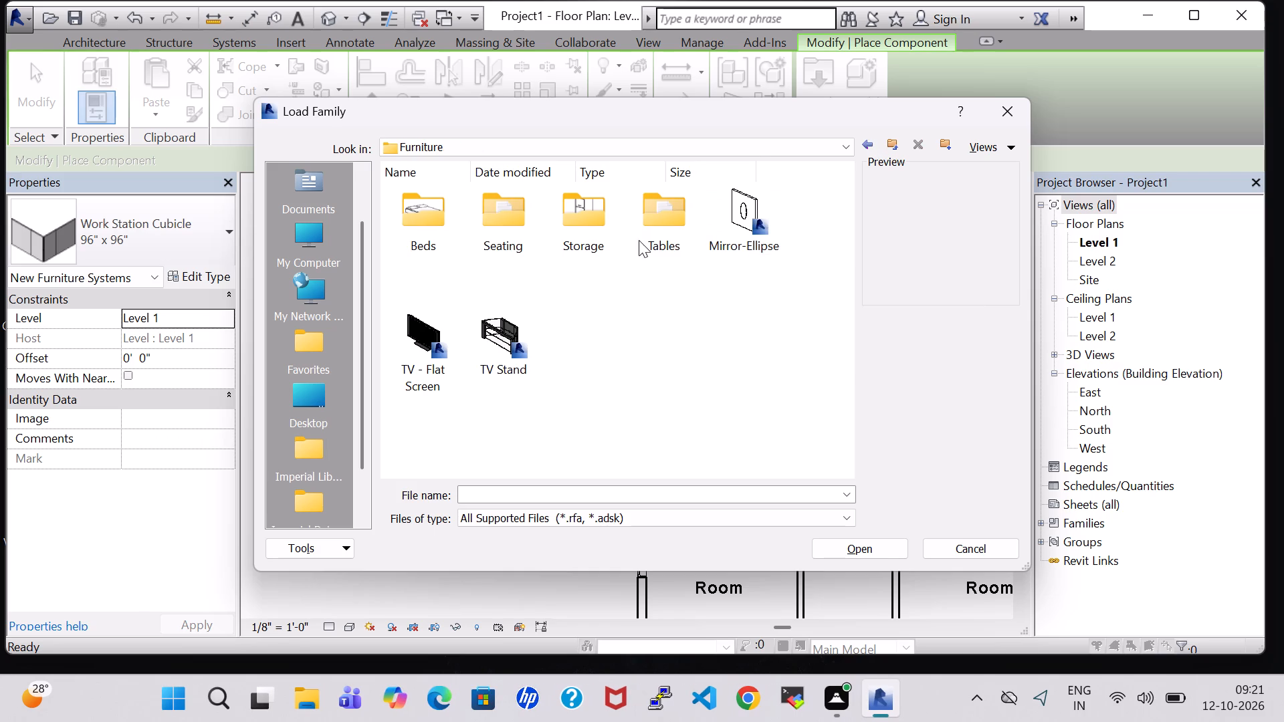
pyautogui.click(639, 240)
pyautogui.doubleClick(677, 236)
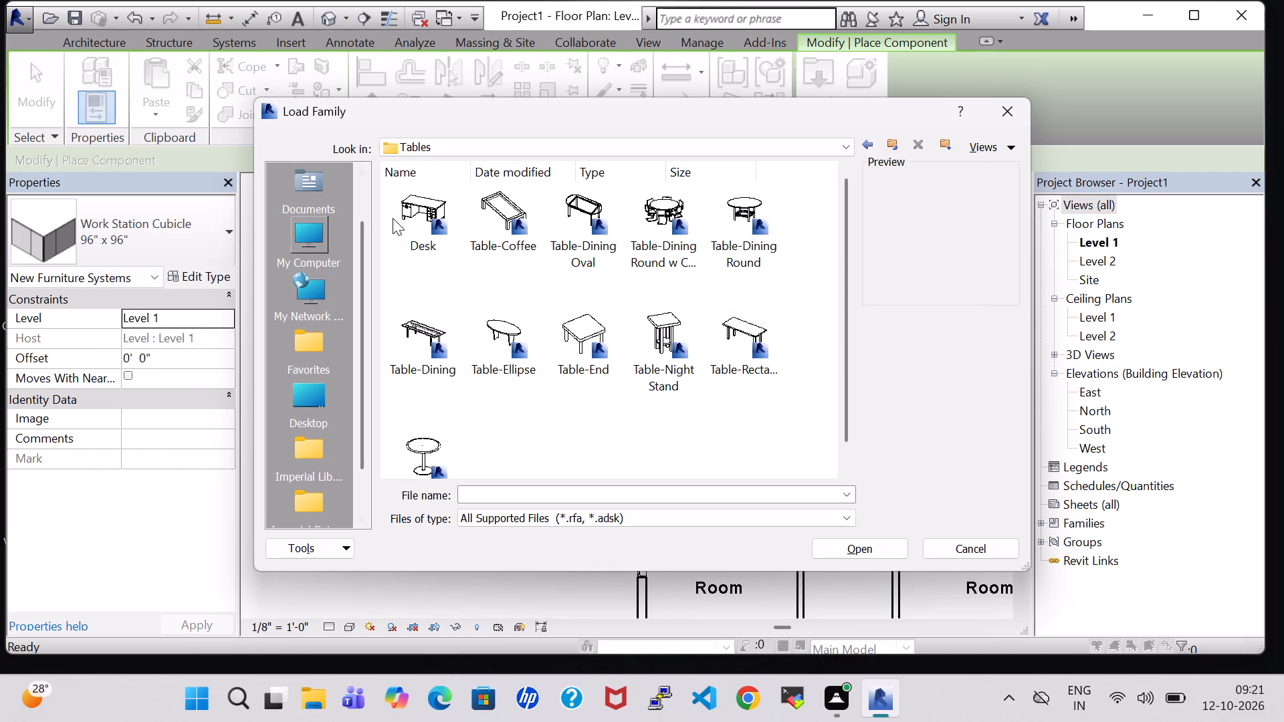
pyautogui.click(417, 221)
pyautogui.click(863, 558)
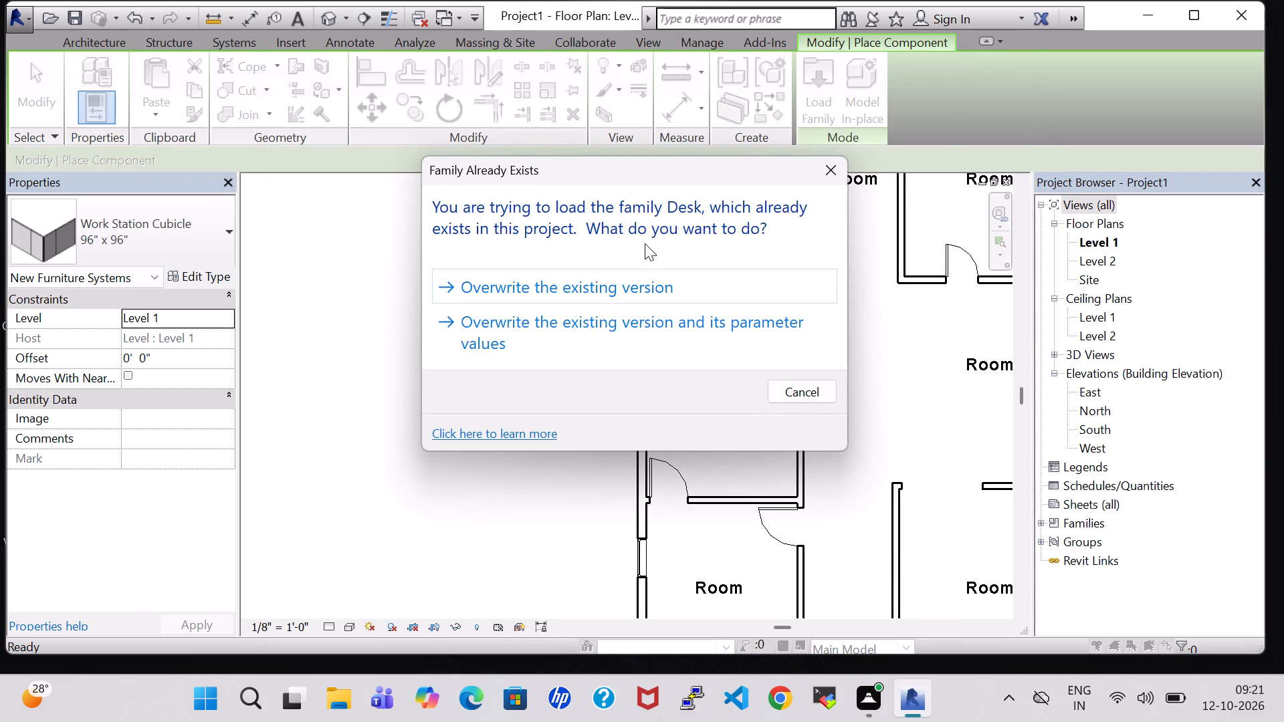
pyautogui.click(674, 326)
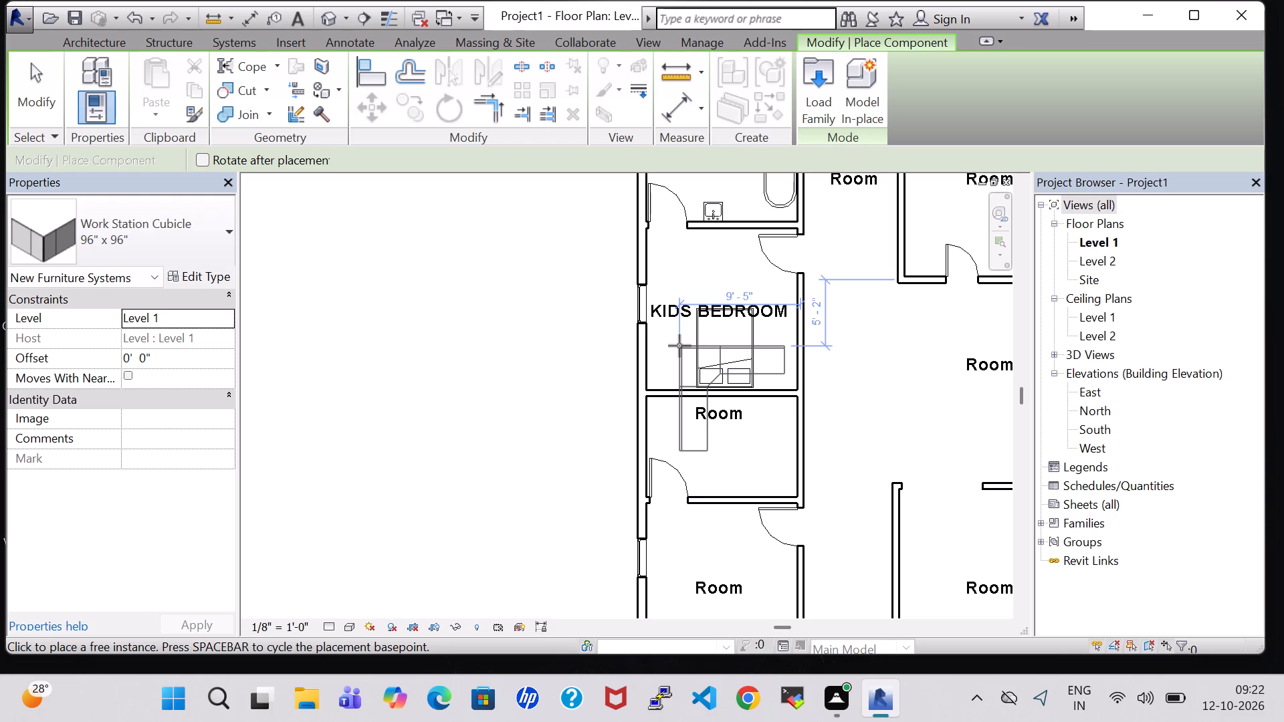
pyautogui.press('Escape')
pyautogui.press('Escape')
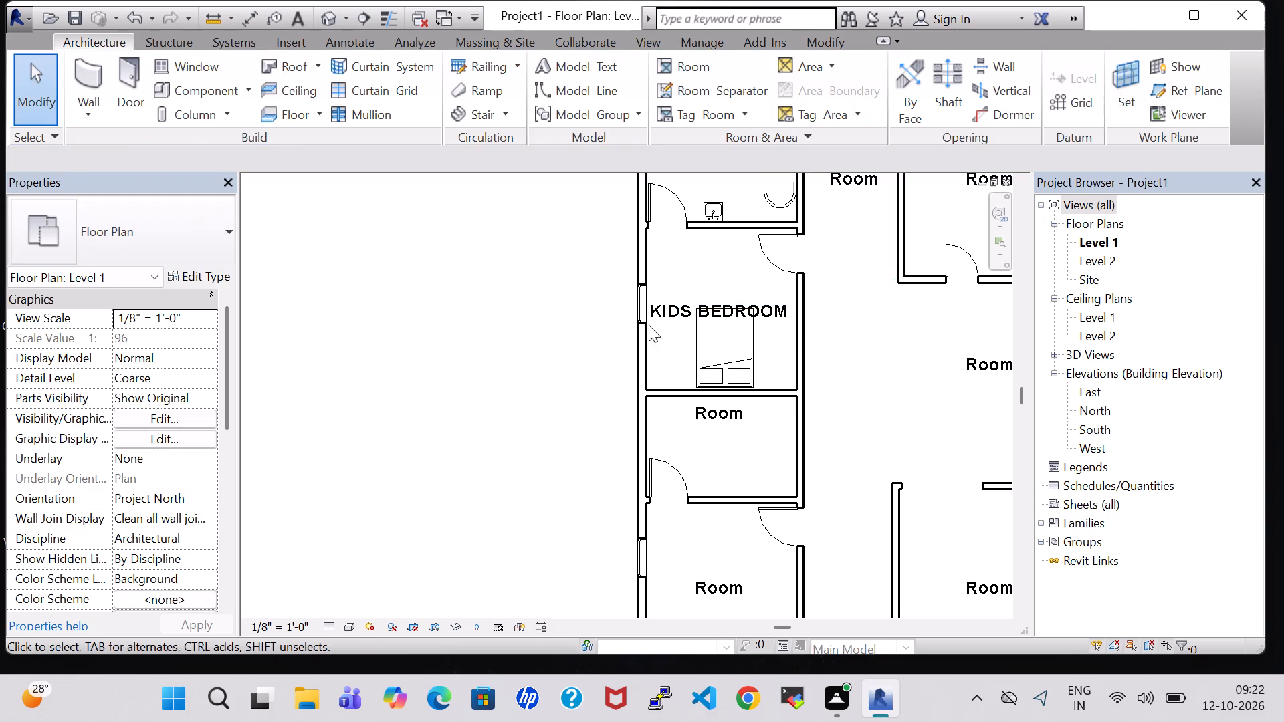
# Load the Desk family again from the Furniture Tables folder while placing a component.
pyautogui.click(212, 94)
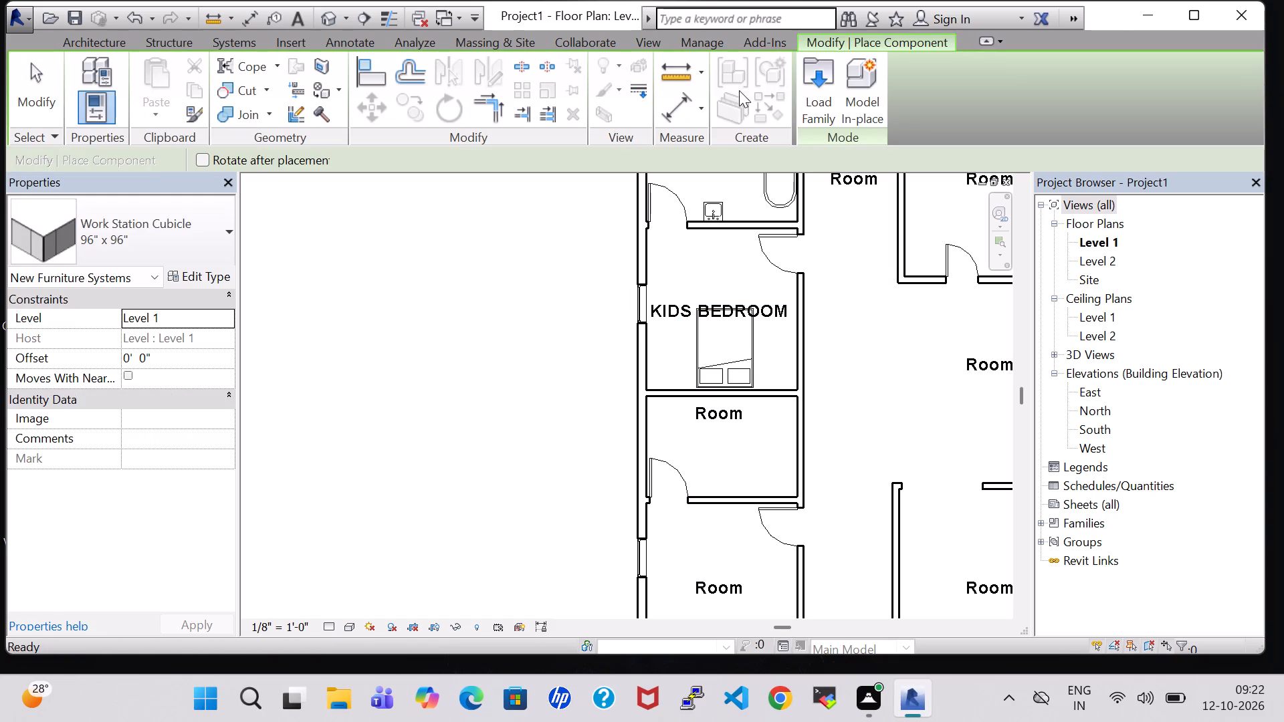
pyautogui.click(830, 92)
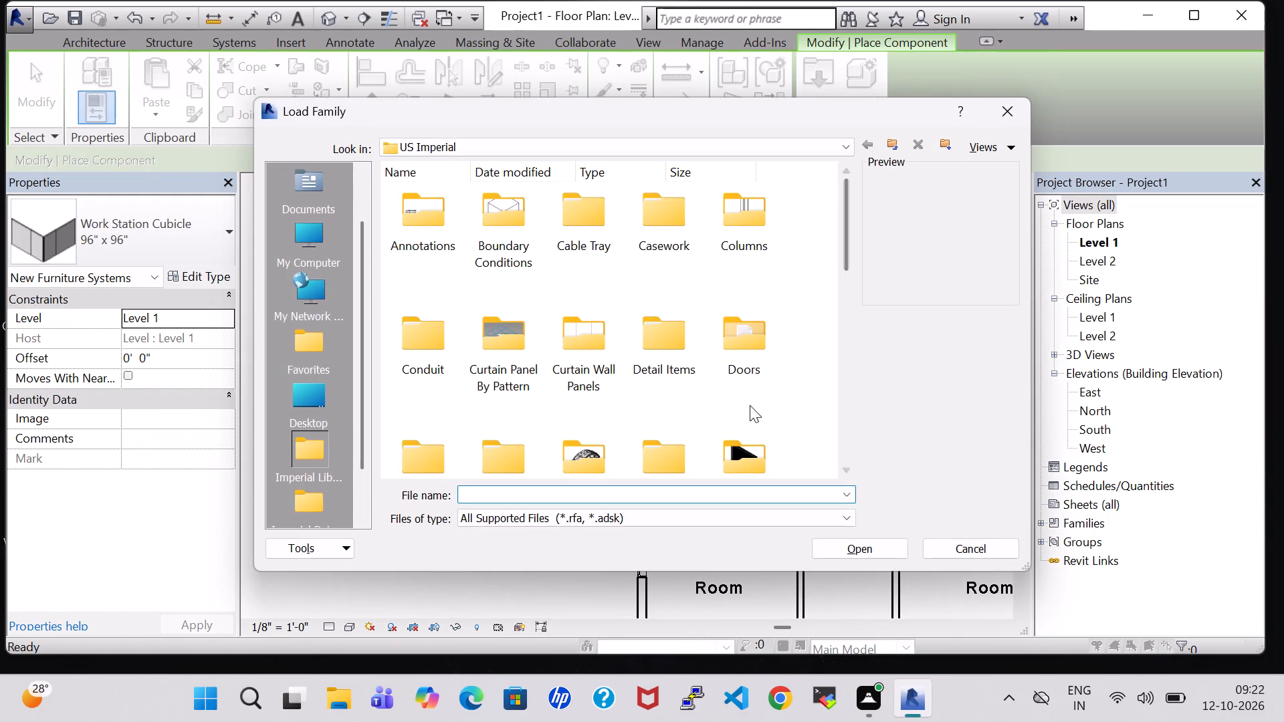
pyautogui.doubleClick(756, 439)
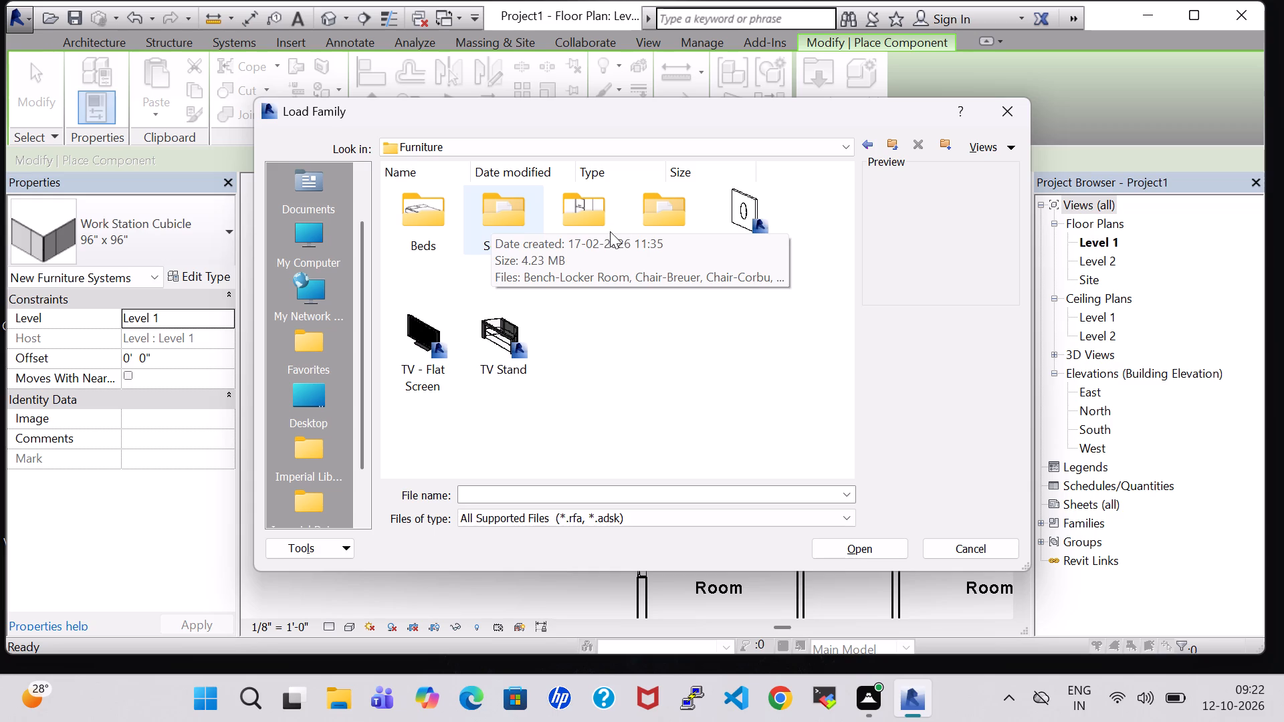
pyautogui.doubleClick(654, 227)
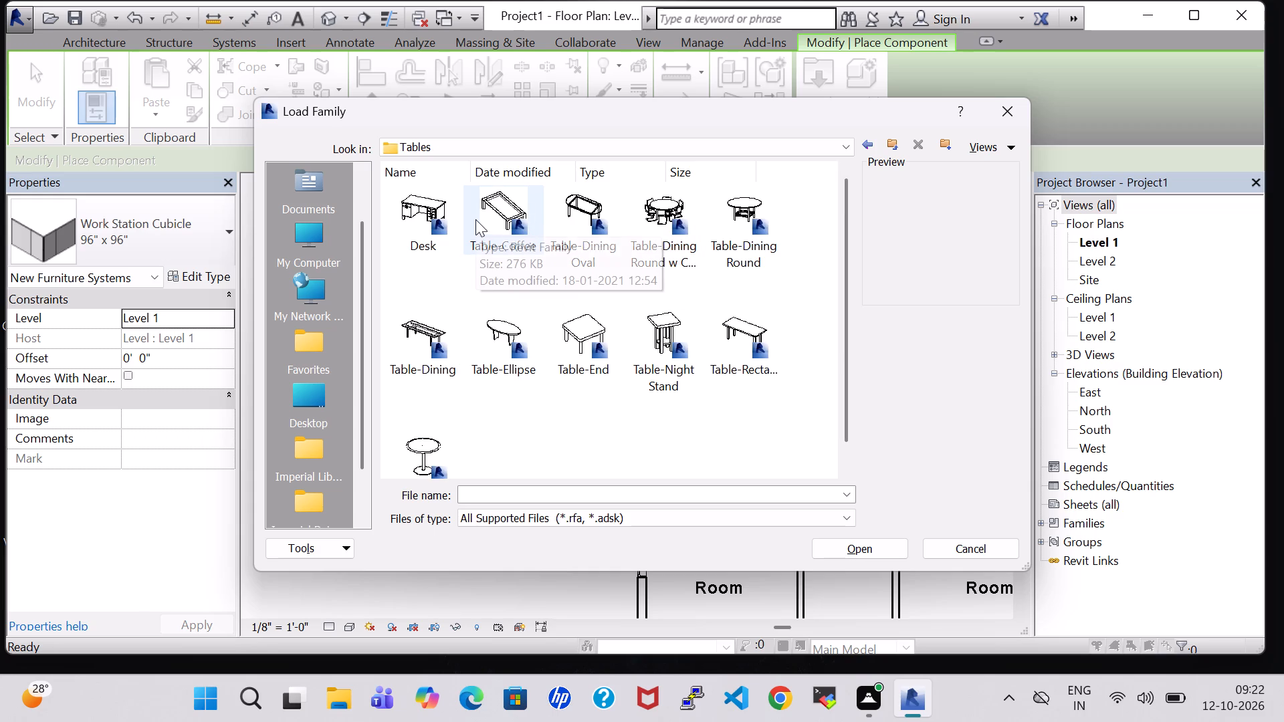
pyautogui.click(429, 215)
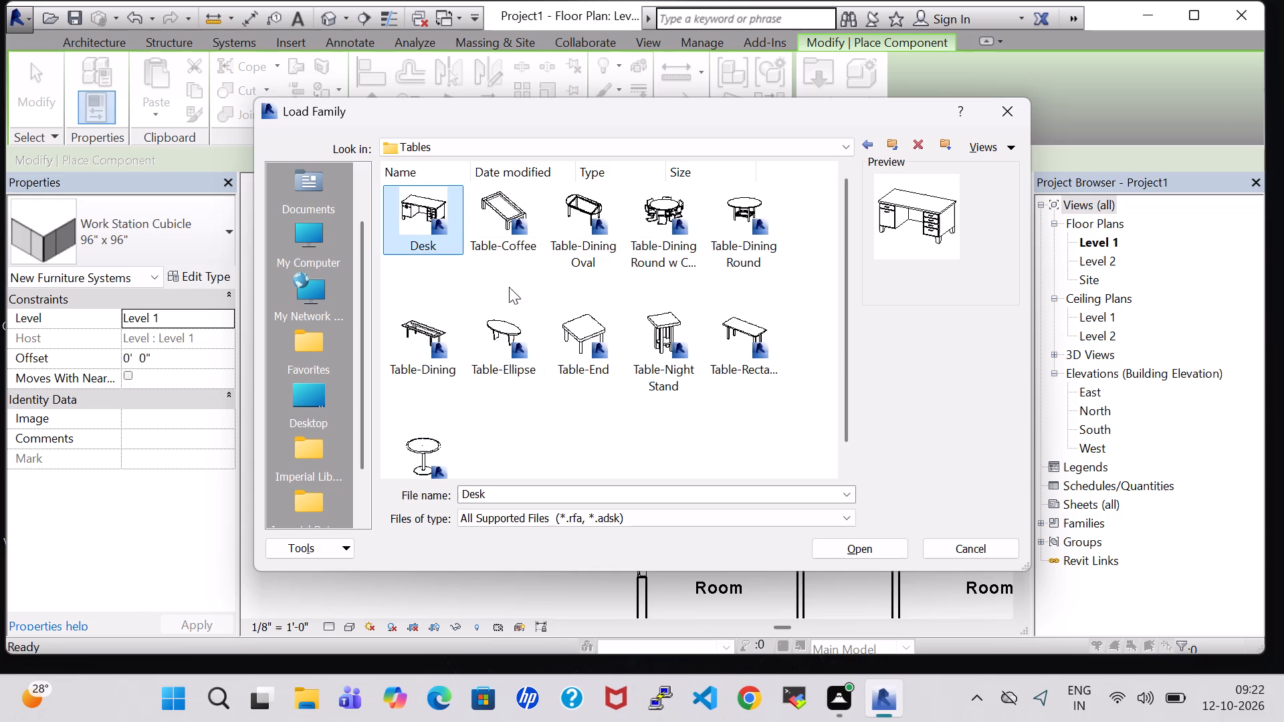
pyautogui.click(872, 556)
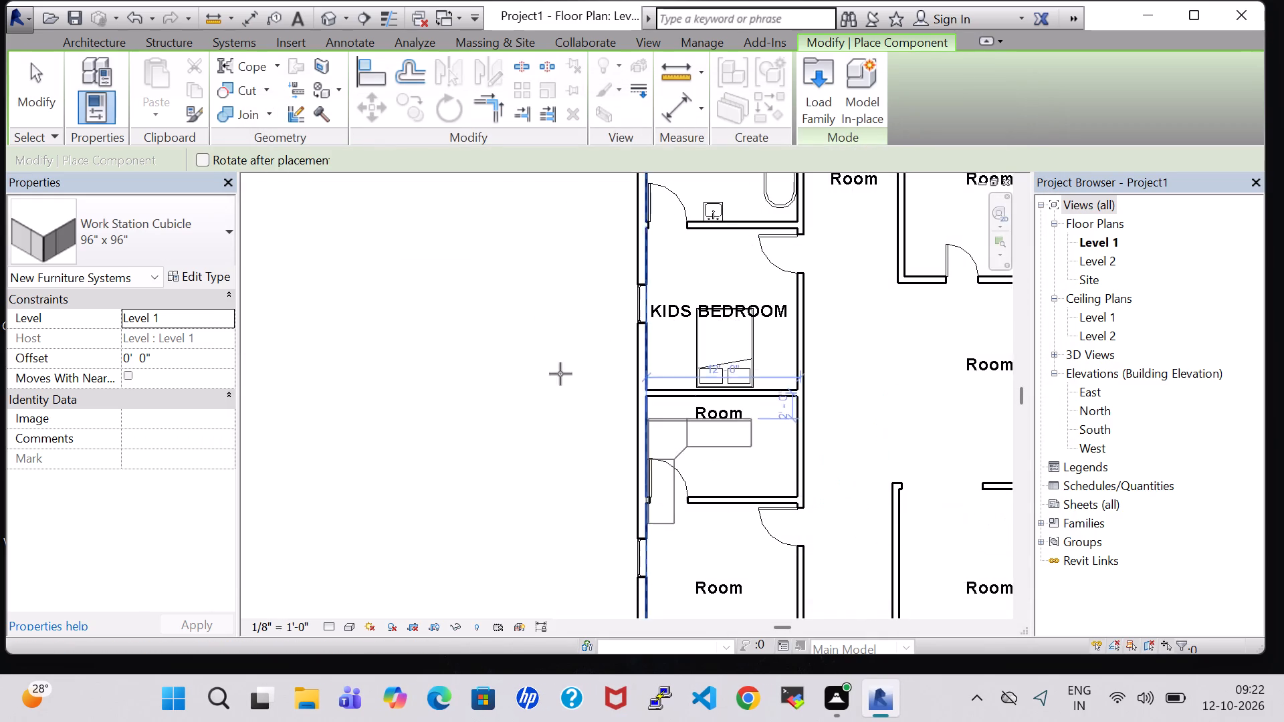
# Place a 60" x 30" Student Desk, rotated lengthwise along the west wall, in the southwest inner corner of KIDS BEDROOM.
pyautogui.click(214, 244)
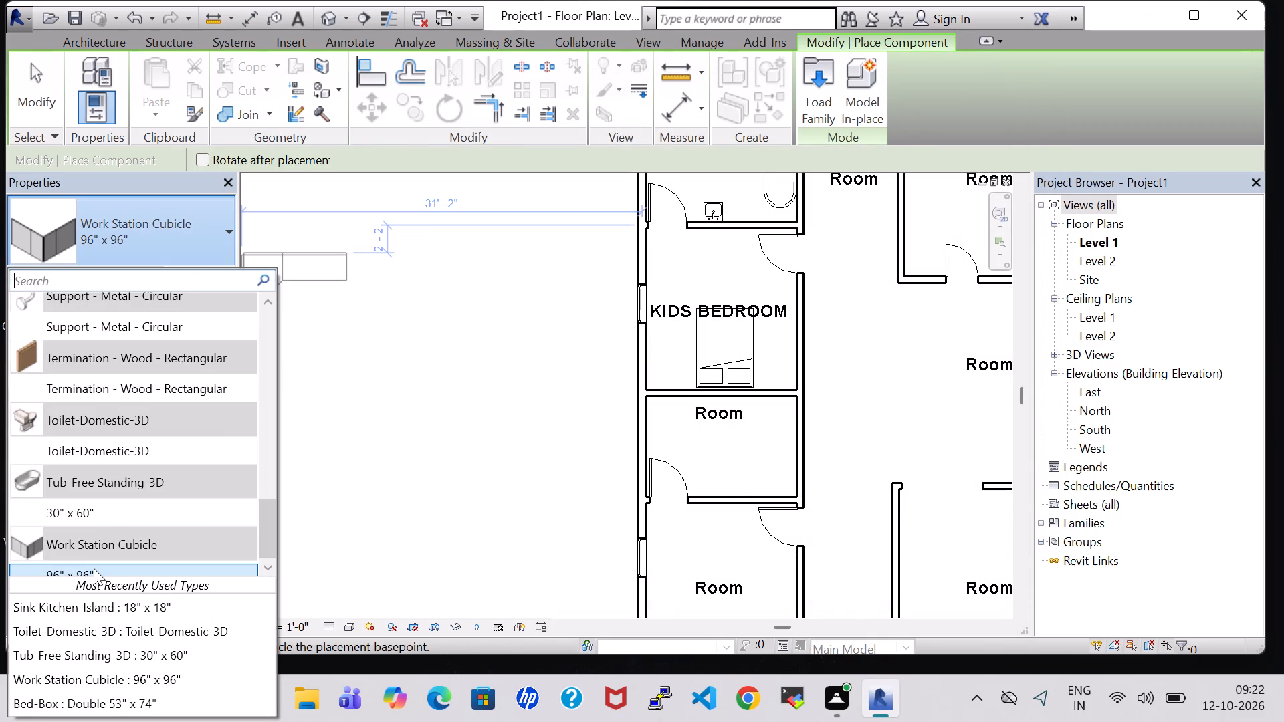
pyautogui.scroll(-1, 96, 568)
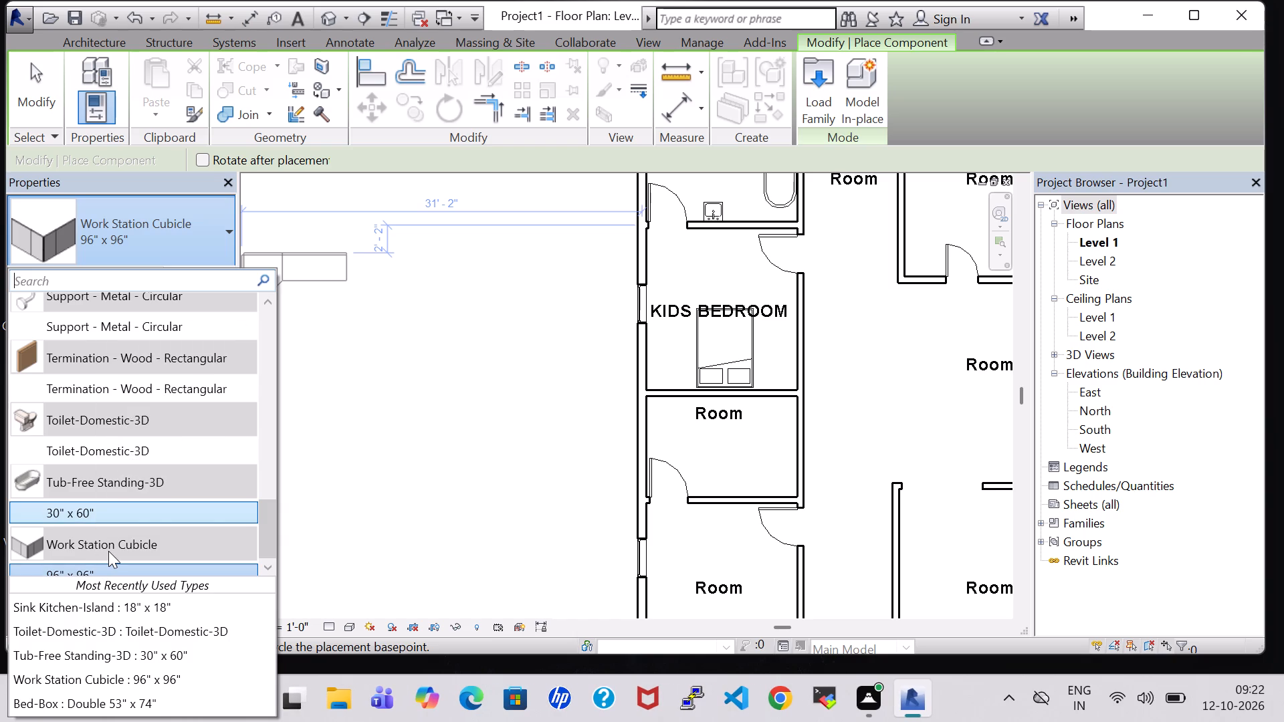
pyautogui.click(108, 551)
pyautogui.scroll(2, 158, 493)
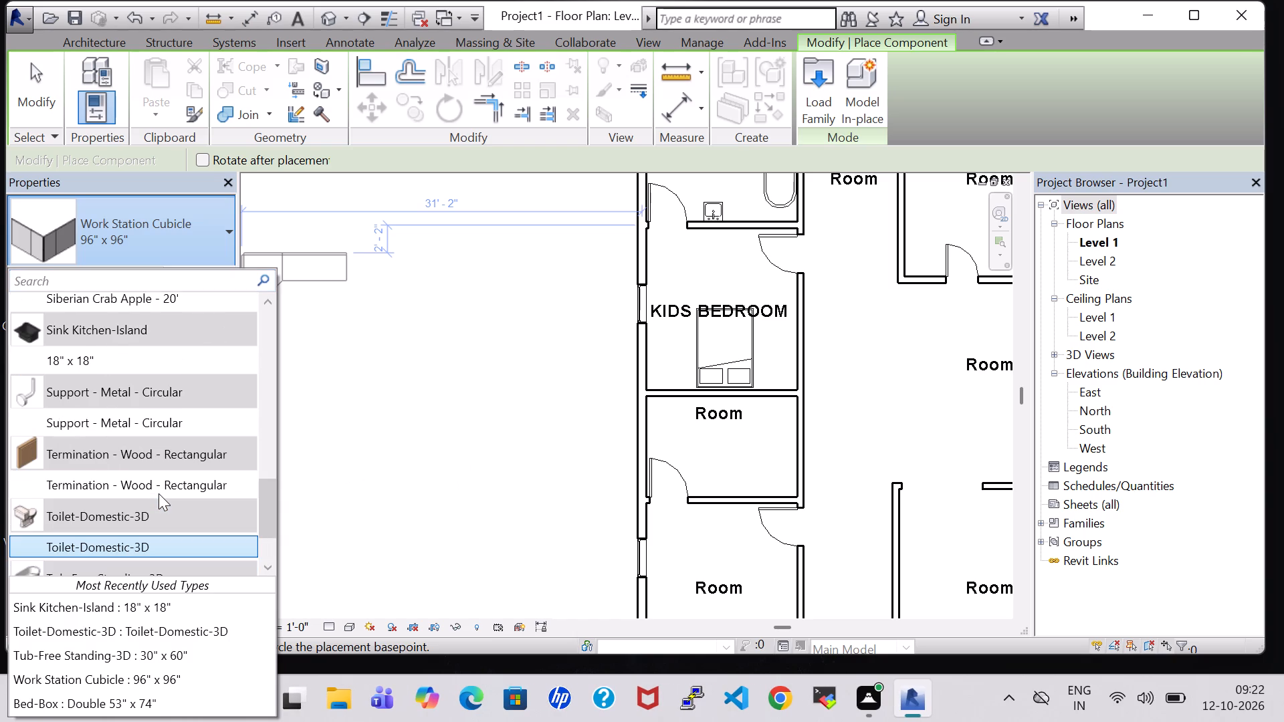
pyautogui.scroll(6, 158, 493)
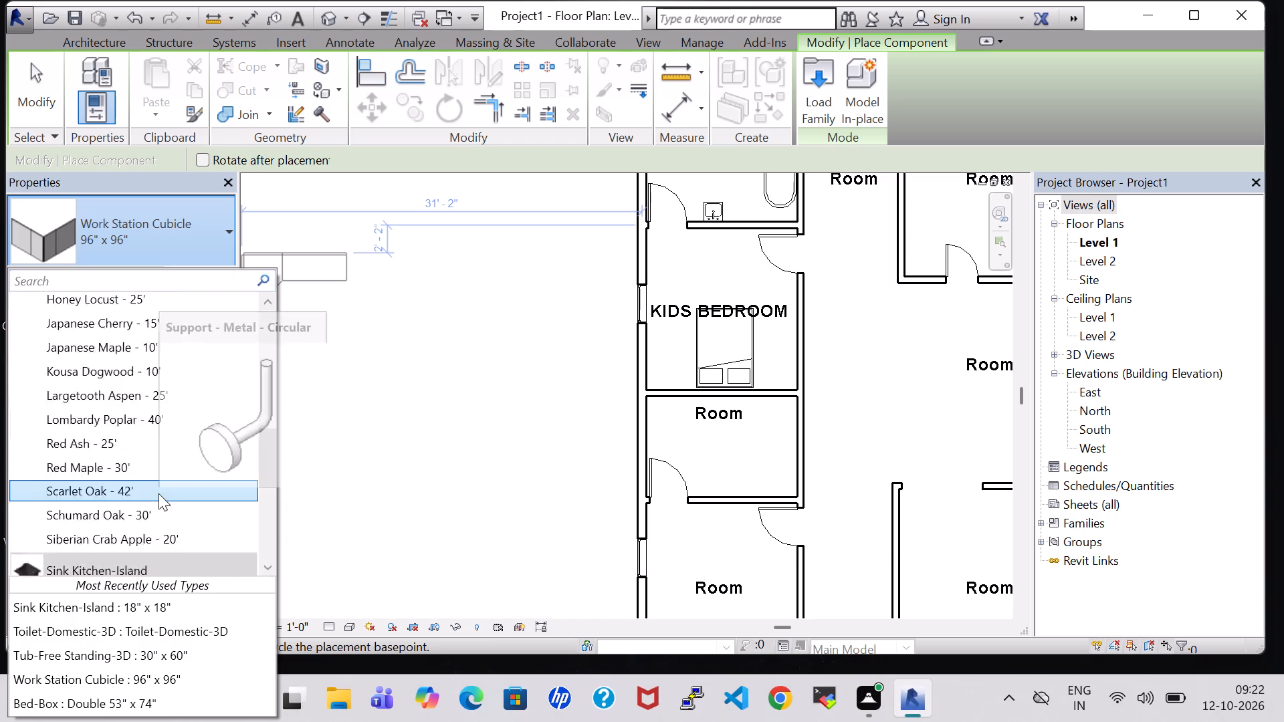
pyautogui.scroll(12, 158, 493)
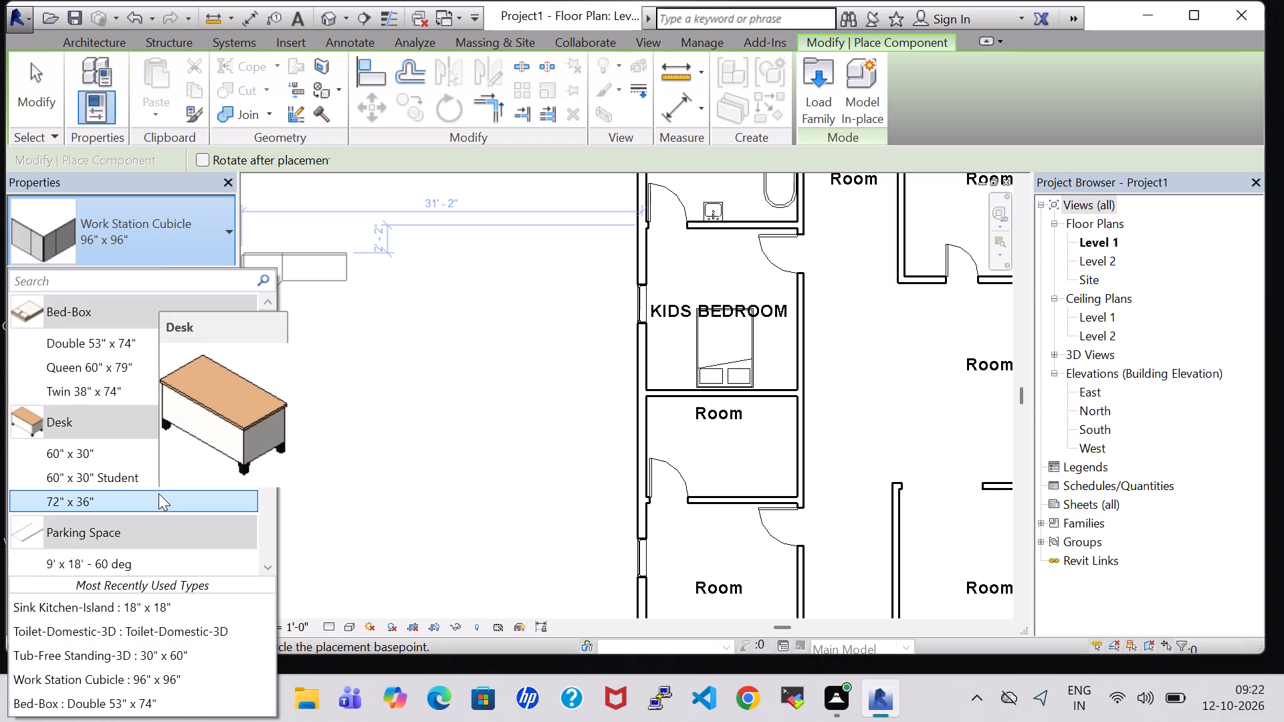
pyautogui.click(105, 466)
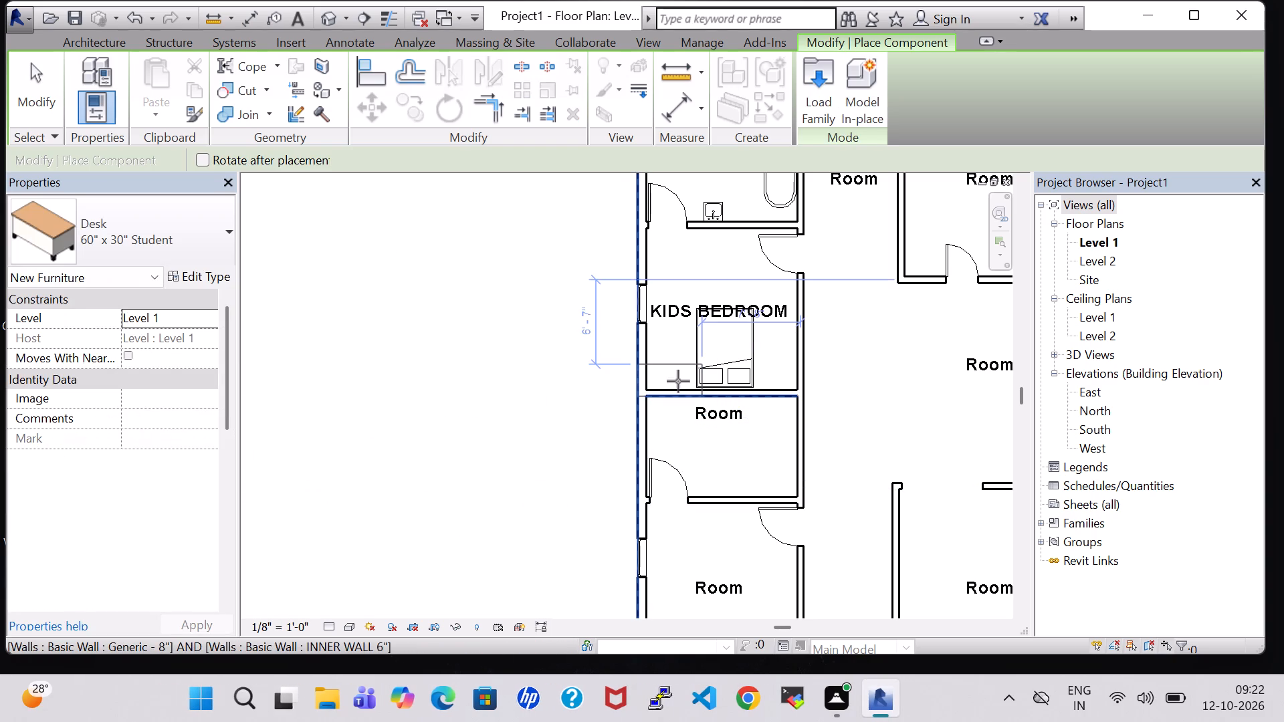
pyautogui.press('space')
pyautogui.scroll(2, 685, 364)
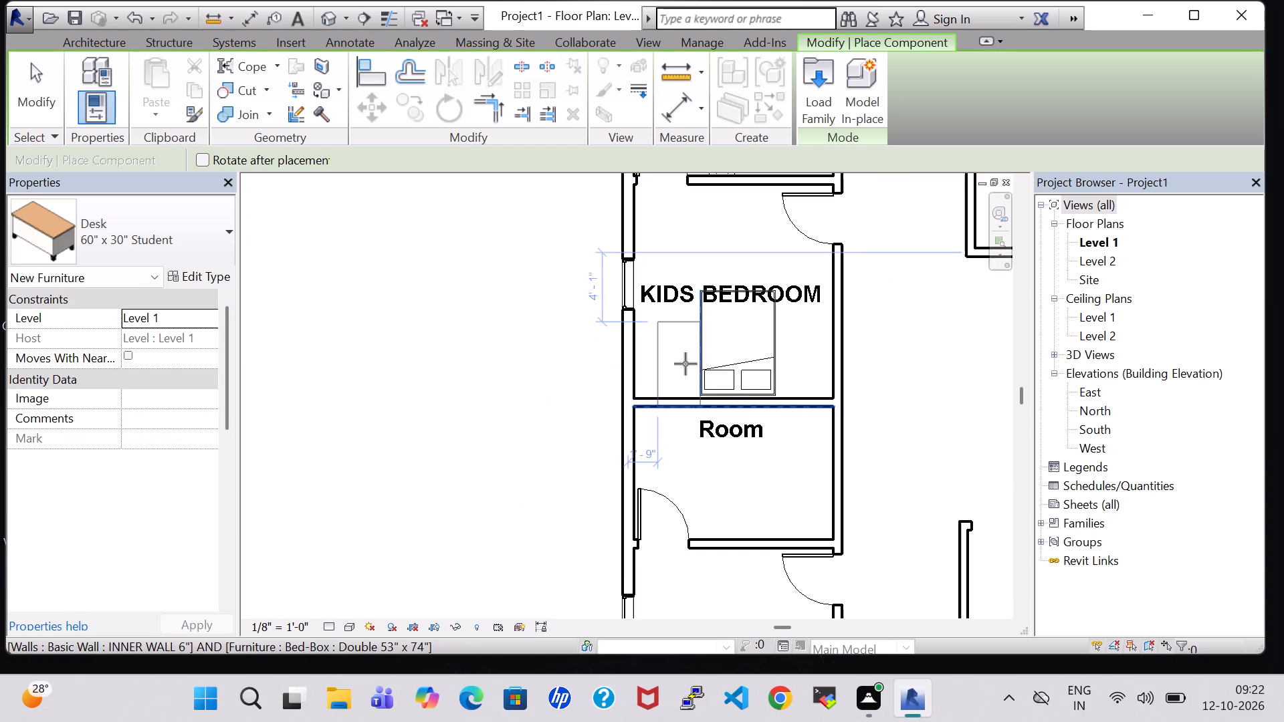
pyautogui.scroll(4, 685, 364)
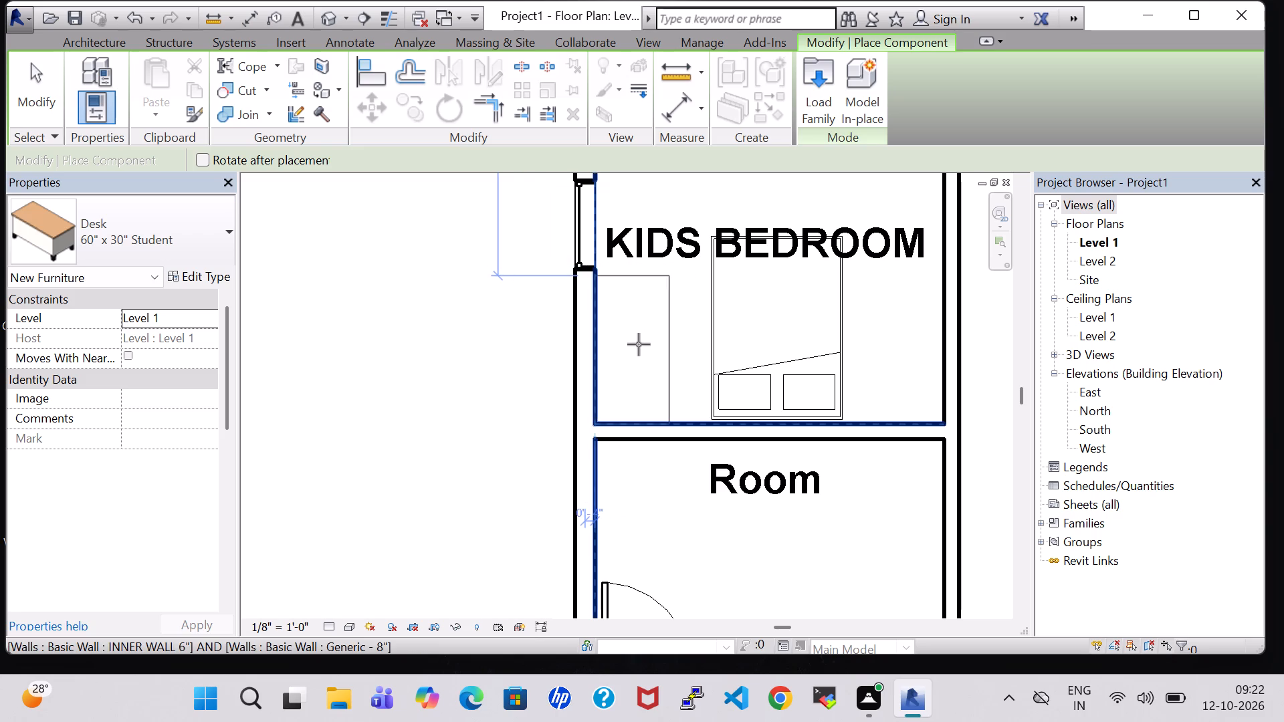
pyautogui.click(639, 344)
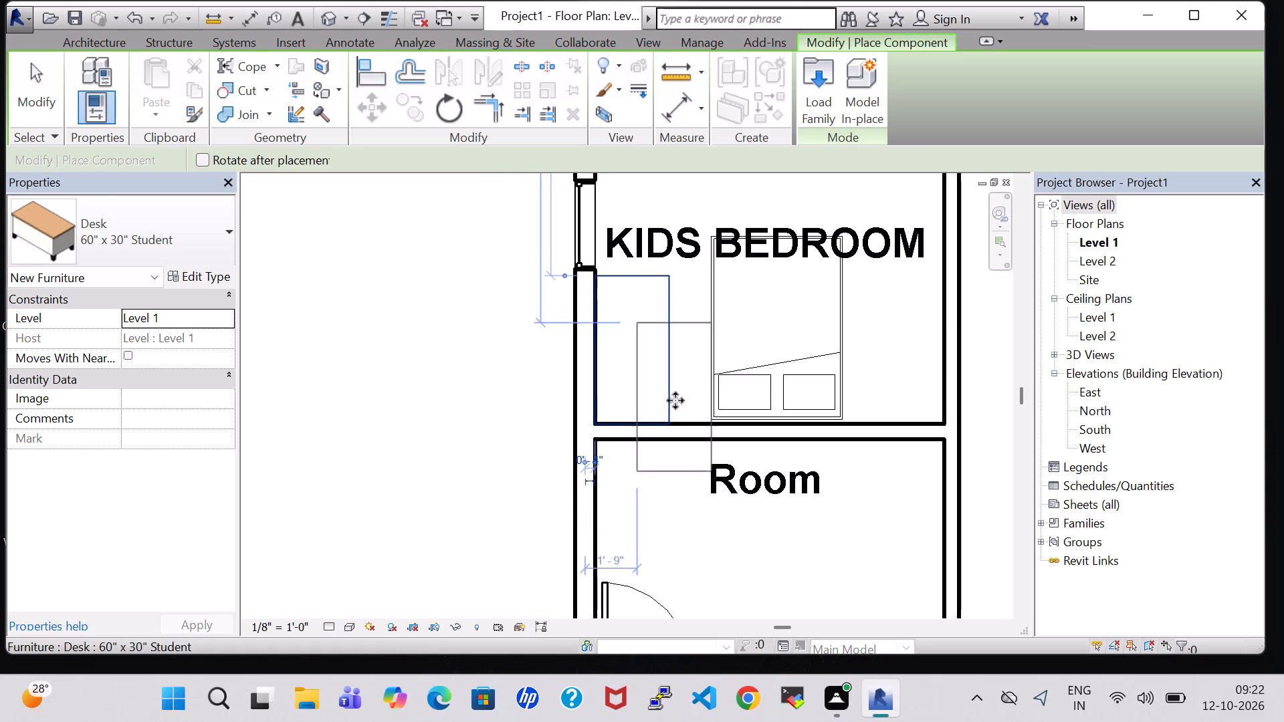
pyautogui.press('Escape')
pyautogui.press('Escape')
# Start placing another component on the Level 1 plan.
pyautogui.scroll(-5, 784, 562)
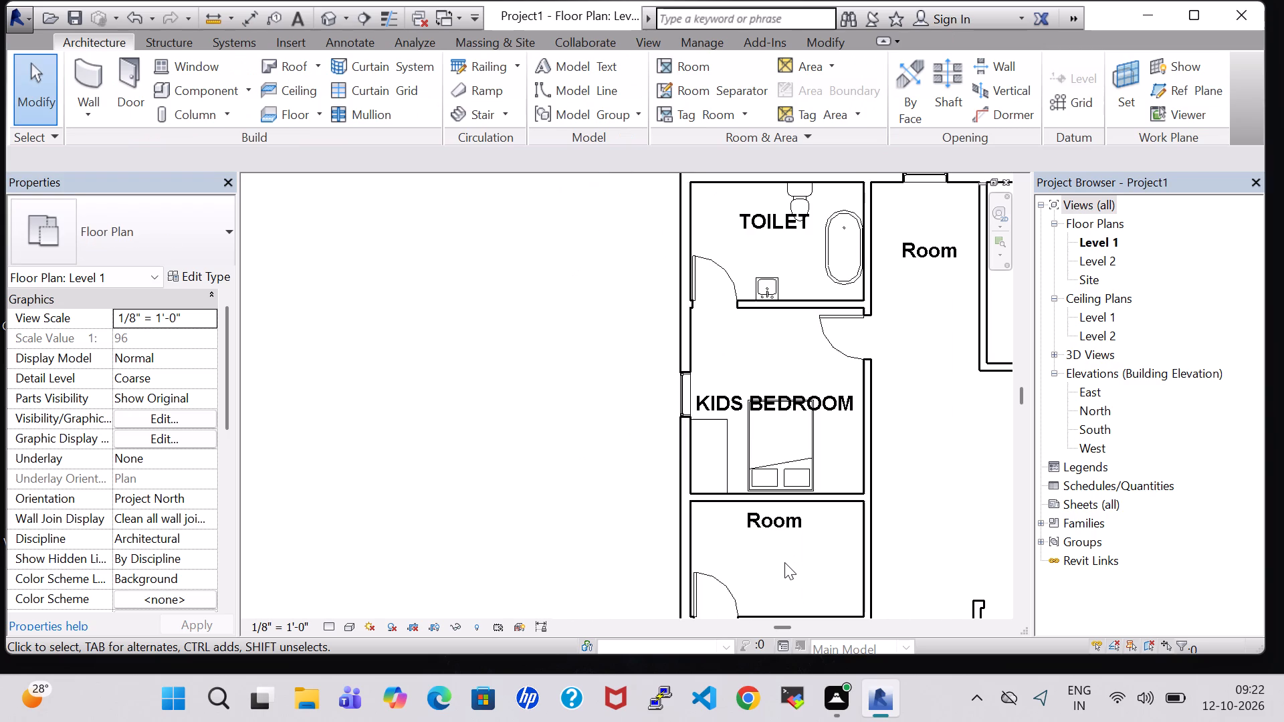
pyautogui.click(185, 104)
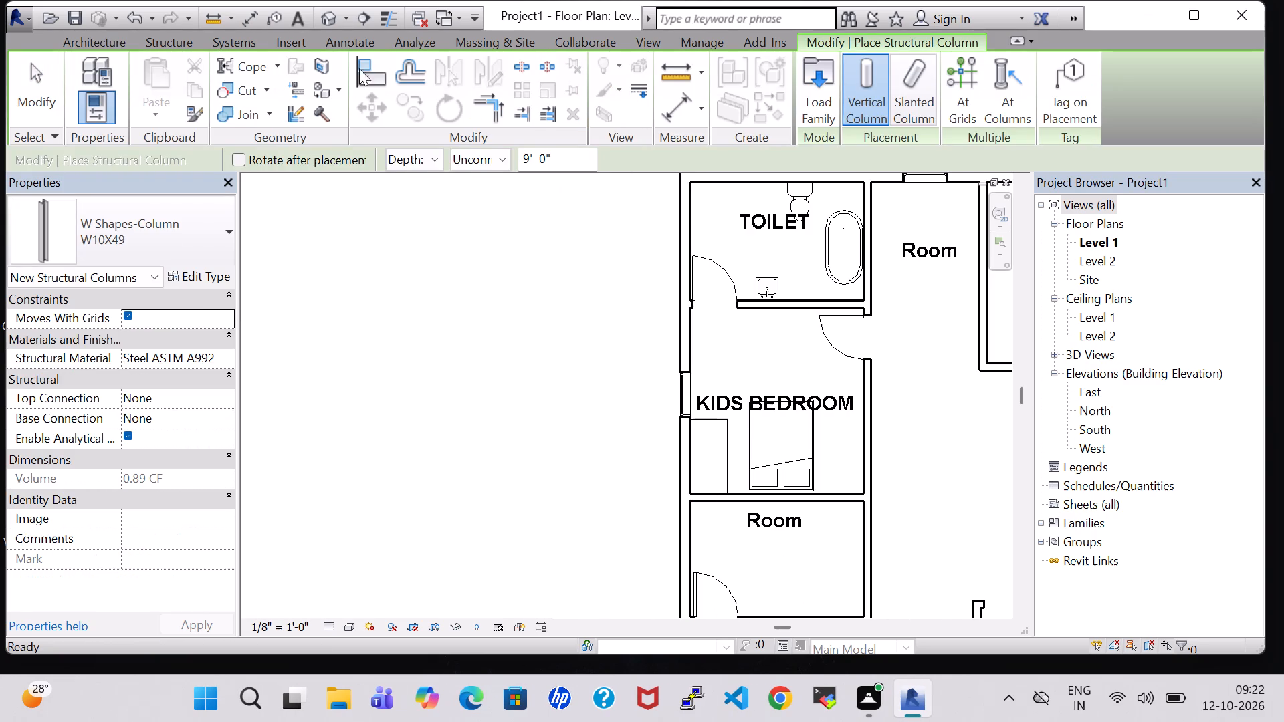
pyautogui.click(102, 43)
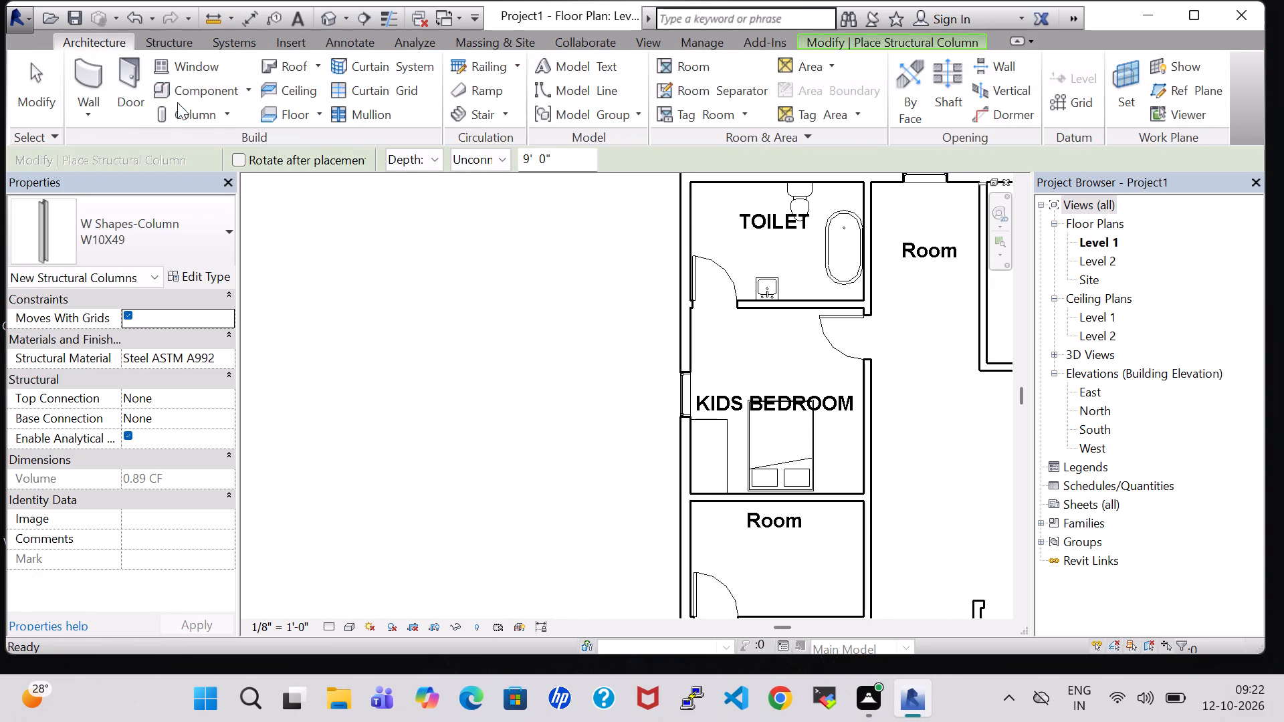
pyautogui.click(181, 90)
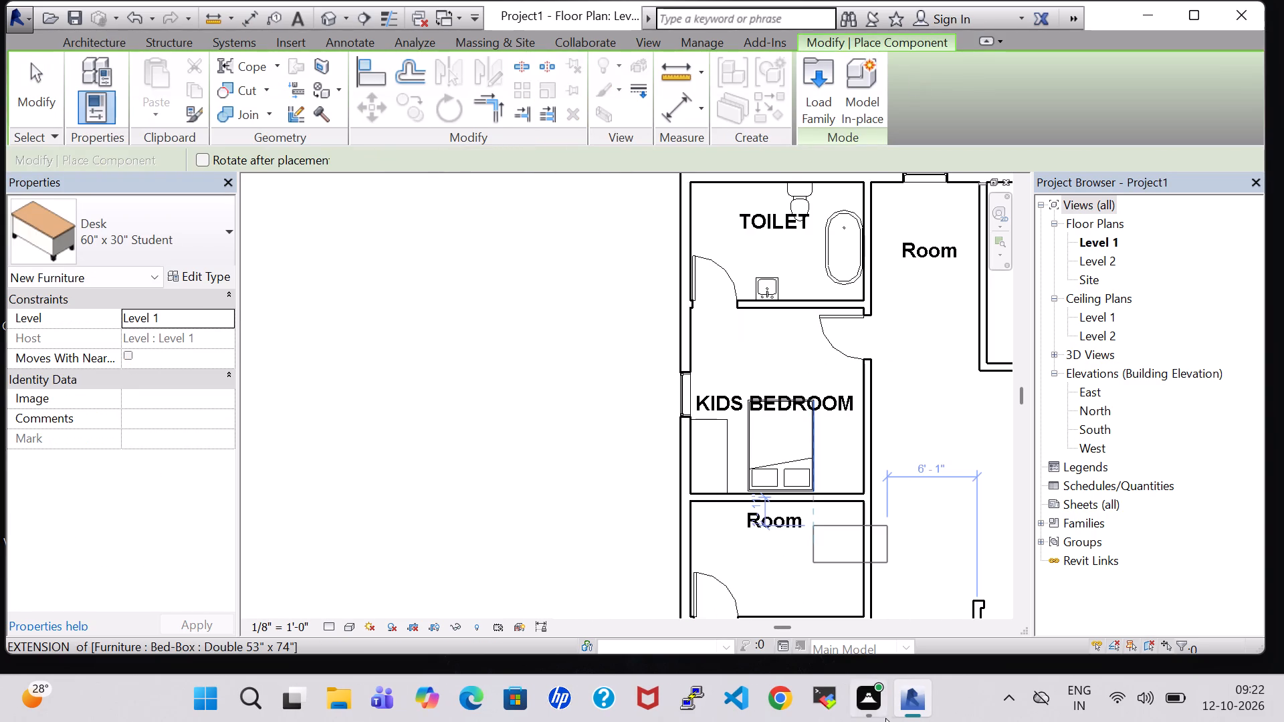
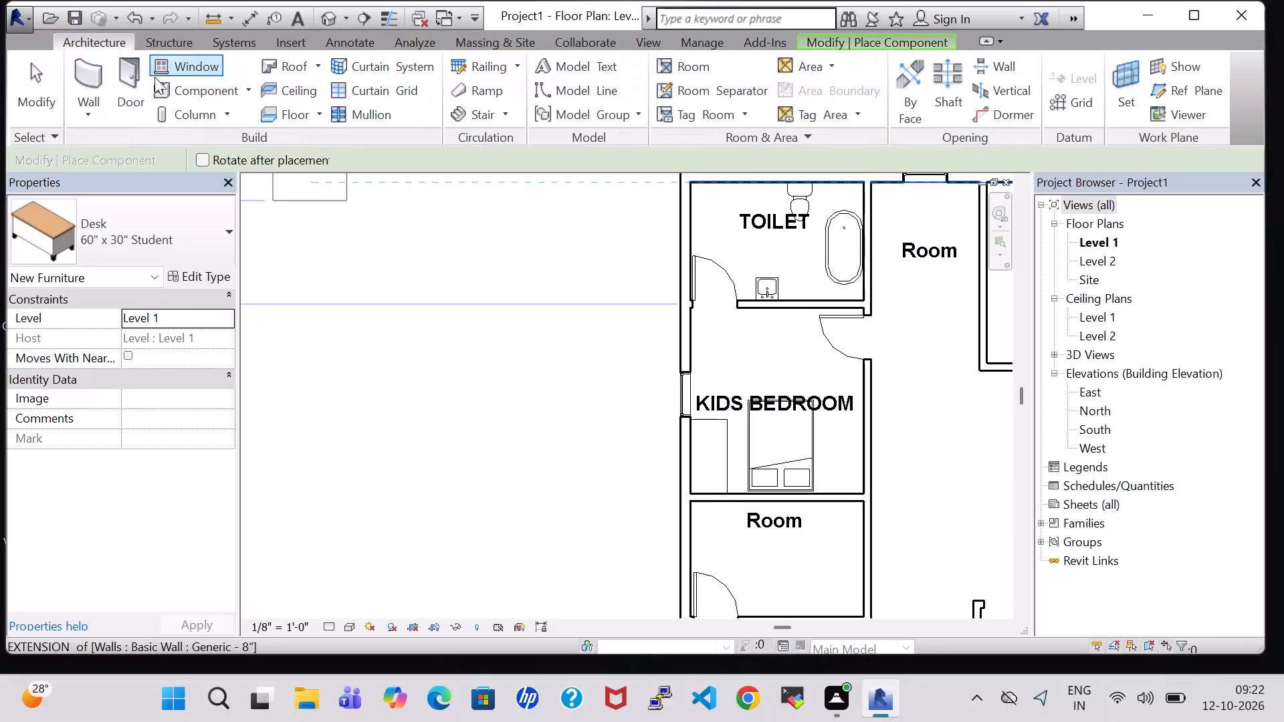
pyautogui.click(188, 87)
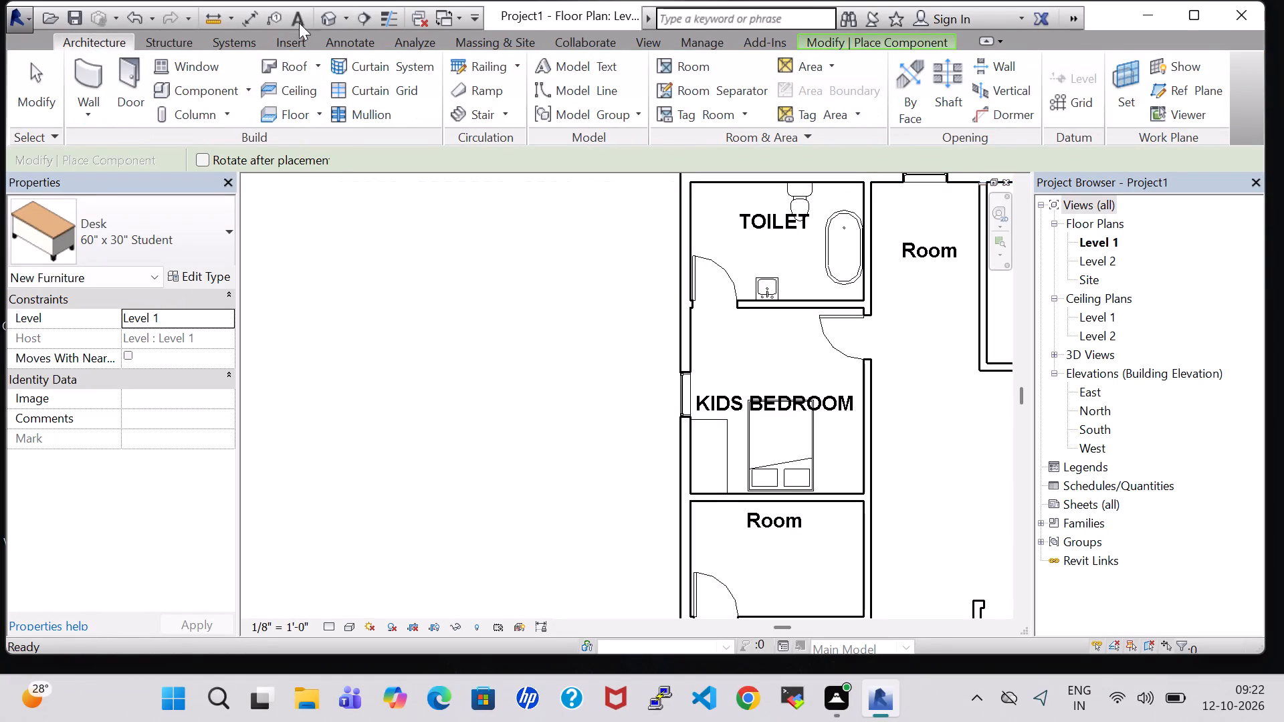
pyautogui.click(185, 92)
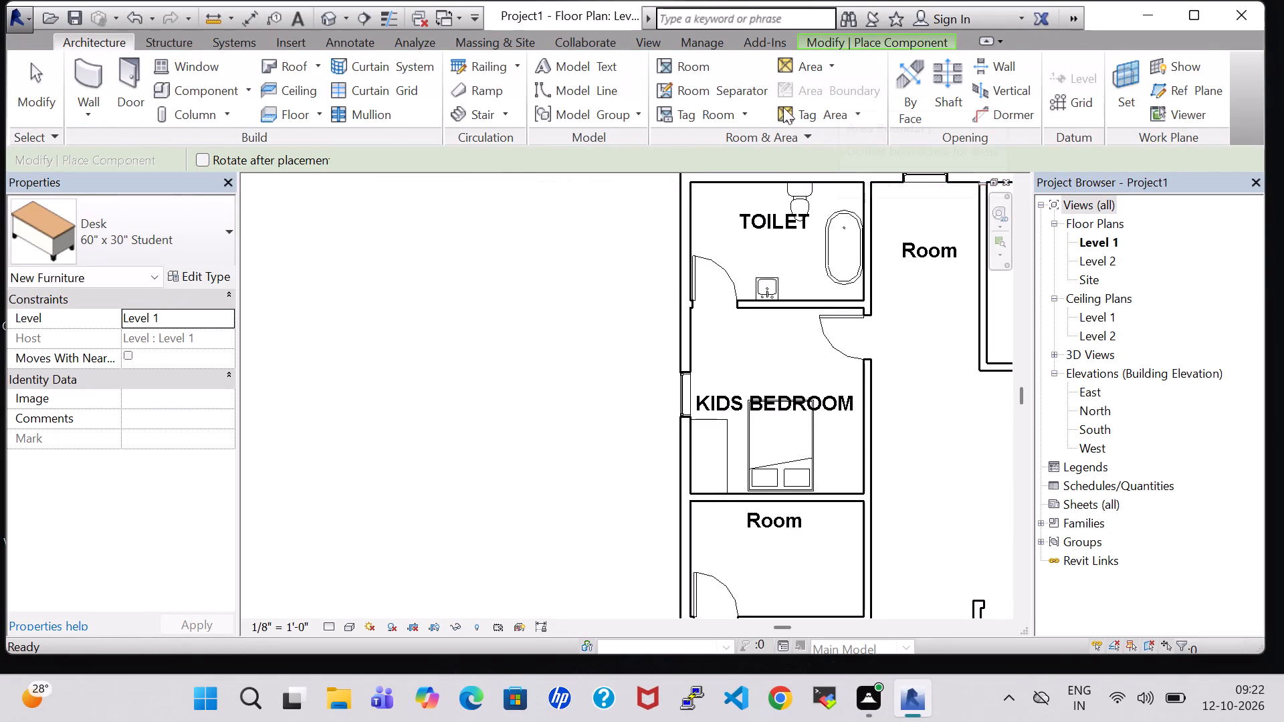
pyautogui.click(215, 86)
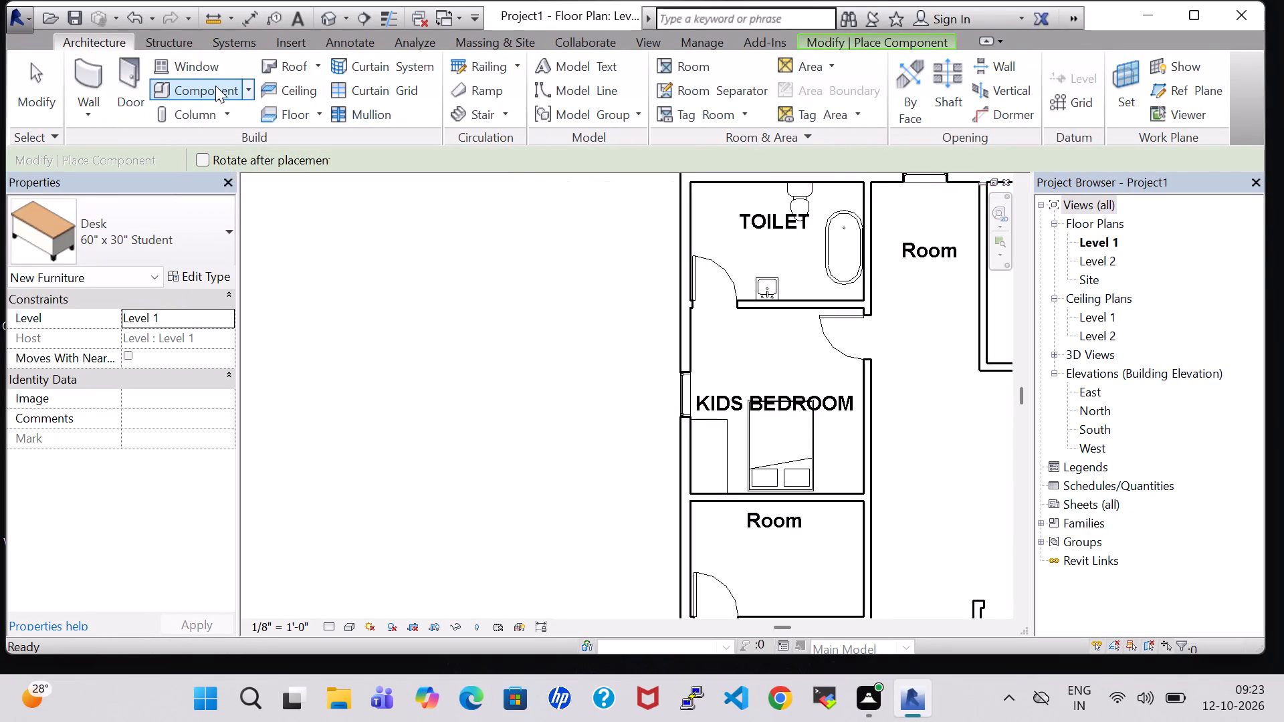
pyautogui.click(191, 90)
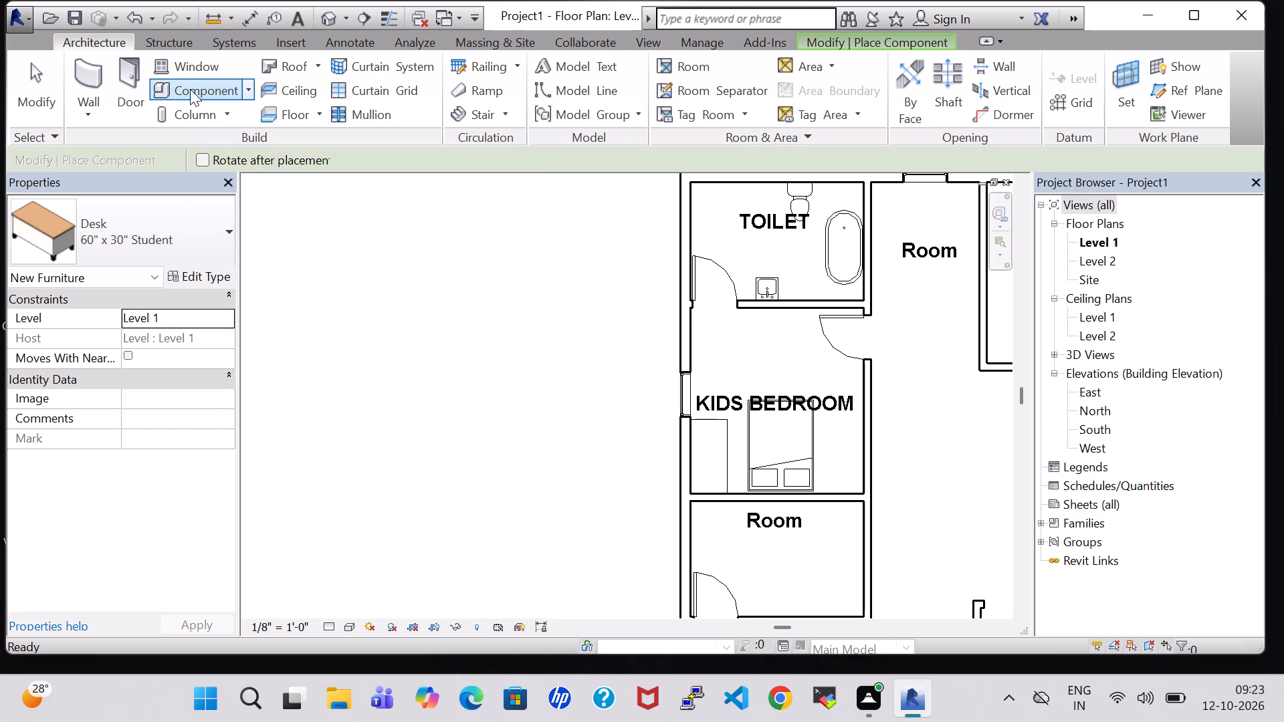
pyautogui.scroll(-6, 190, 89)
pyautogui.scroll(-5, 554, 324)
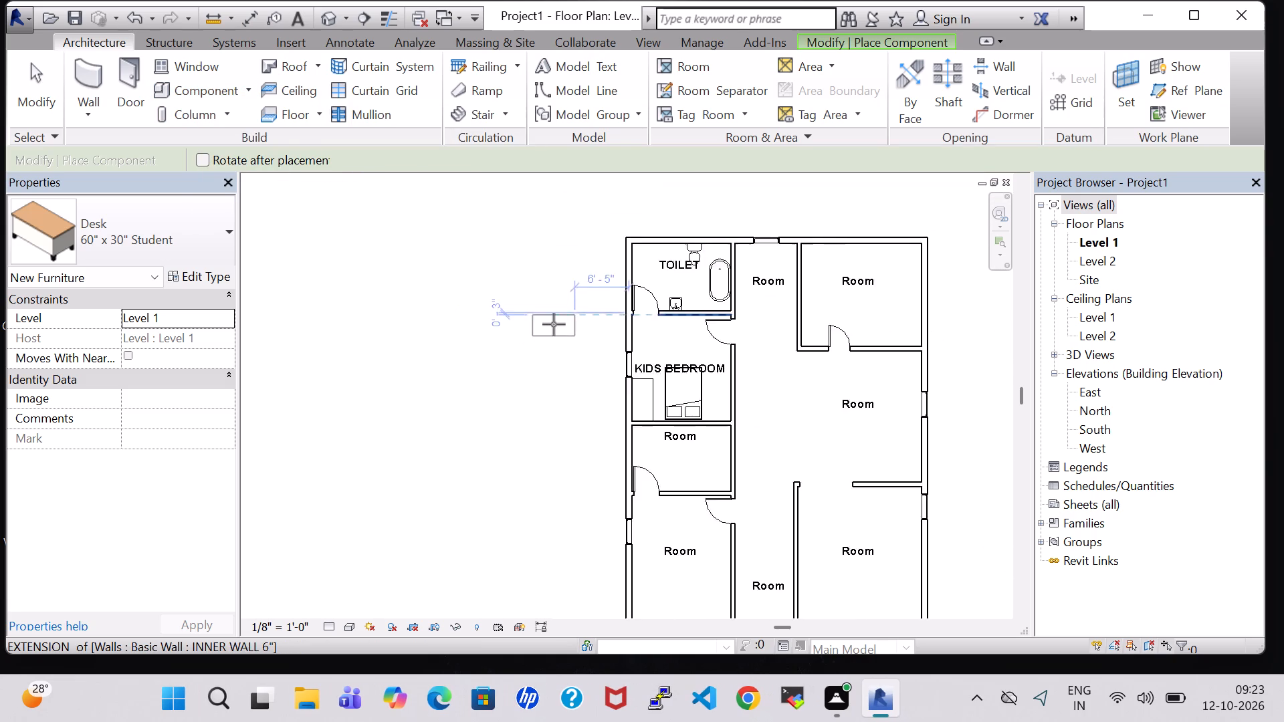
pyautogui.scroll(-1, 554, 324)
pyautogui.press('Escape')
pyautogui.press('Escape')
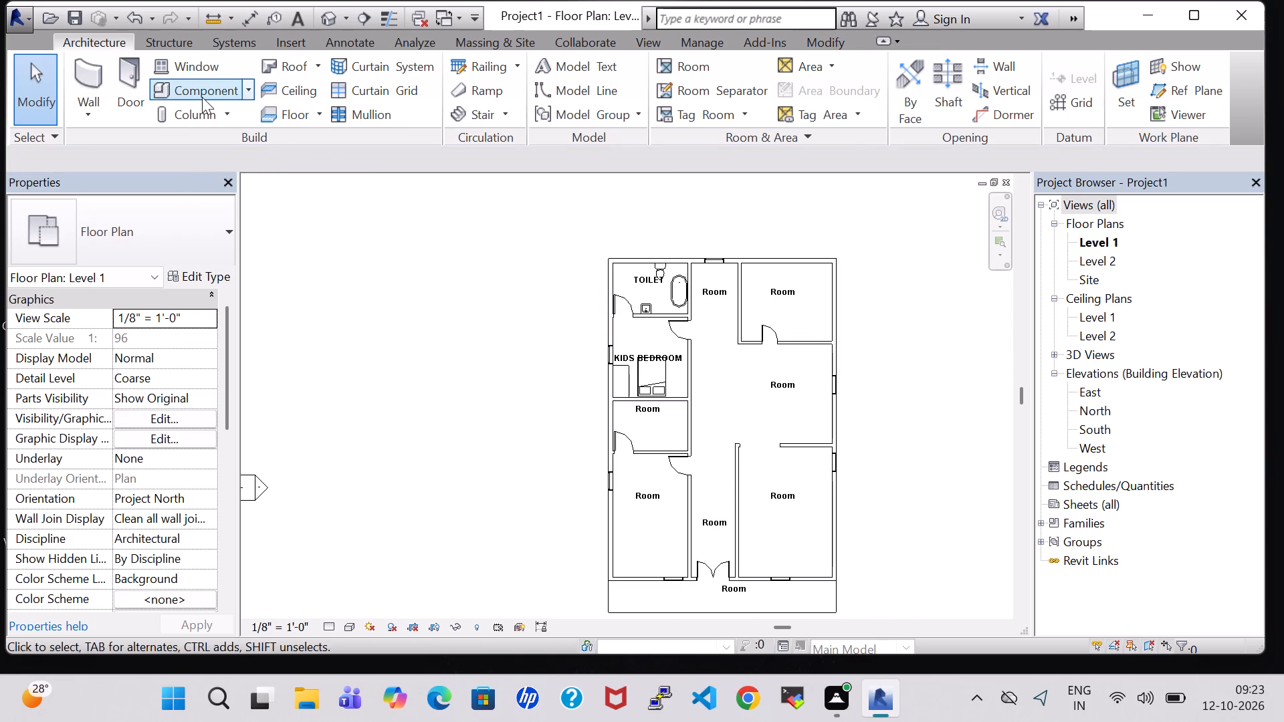
# Load the Table-End family from the US Imperial Furniture Tables folder while placing a component.
pyautogui.click(202, 97)
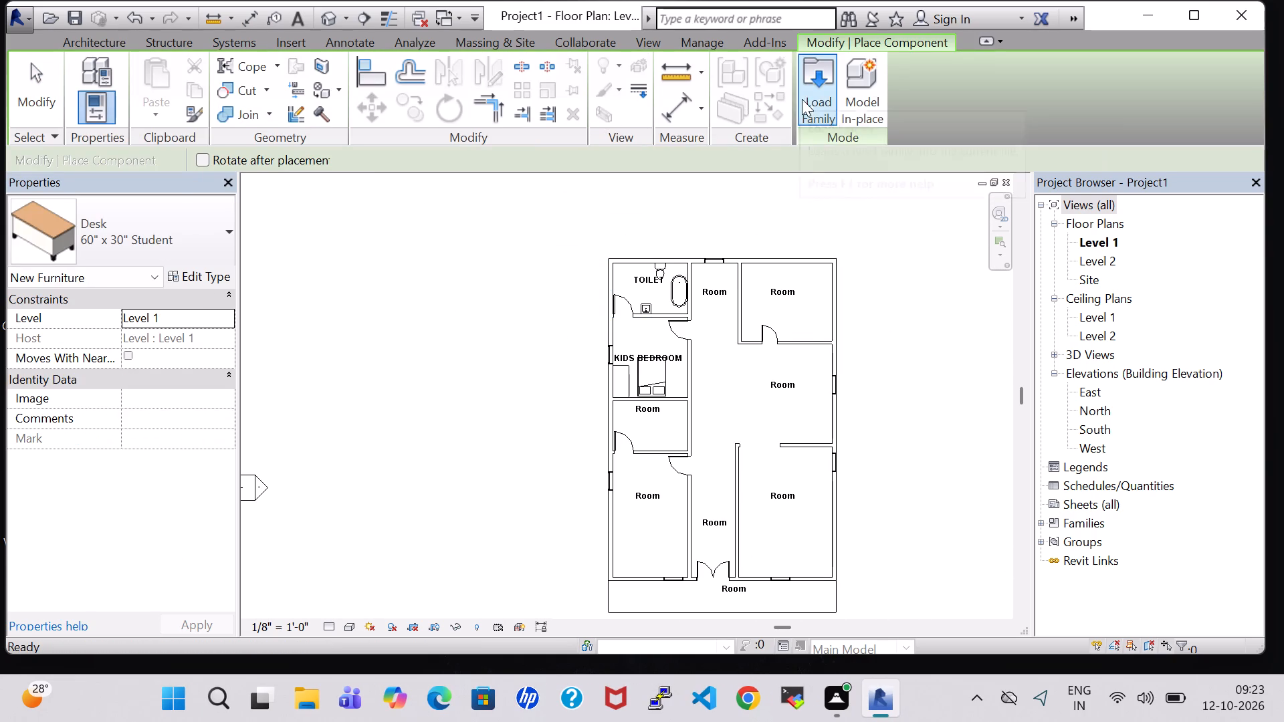
pyautogui.click(815, 103)
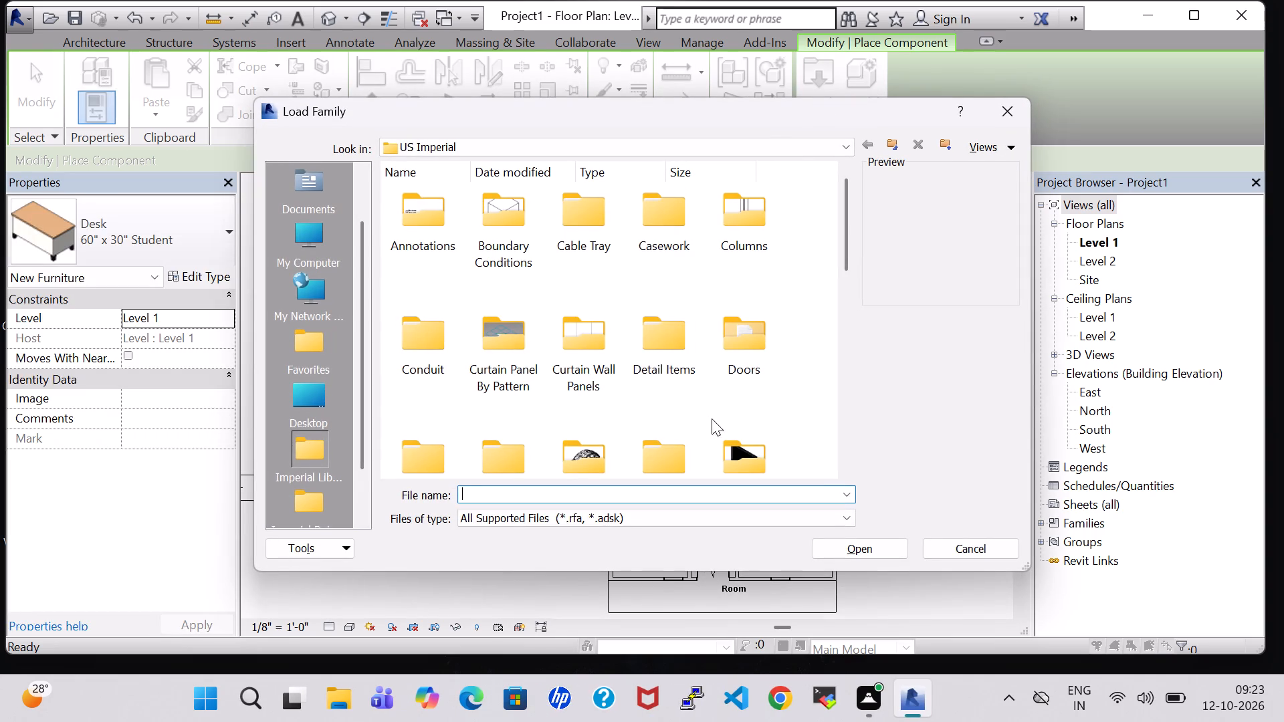
pyautogui.doubleClick(730, 446)
pyautogui.doubleClick(661, 244)
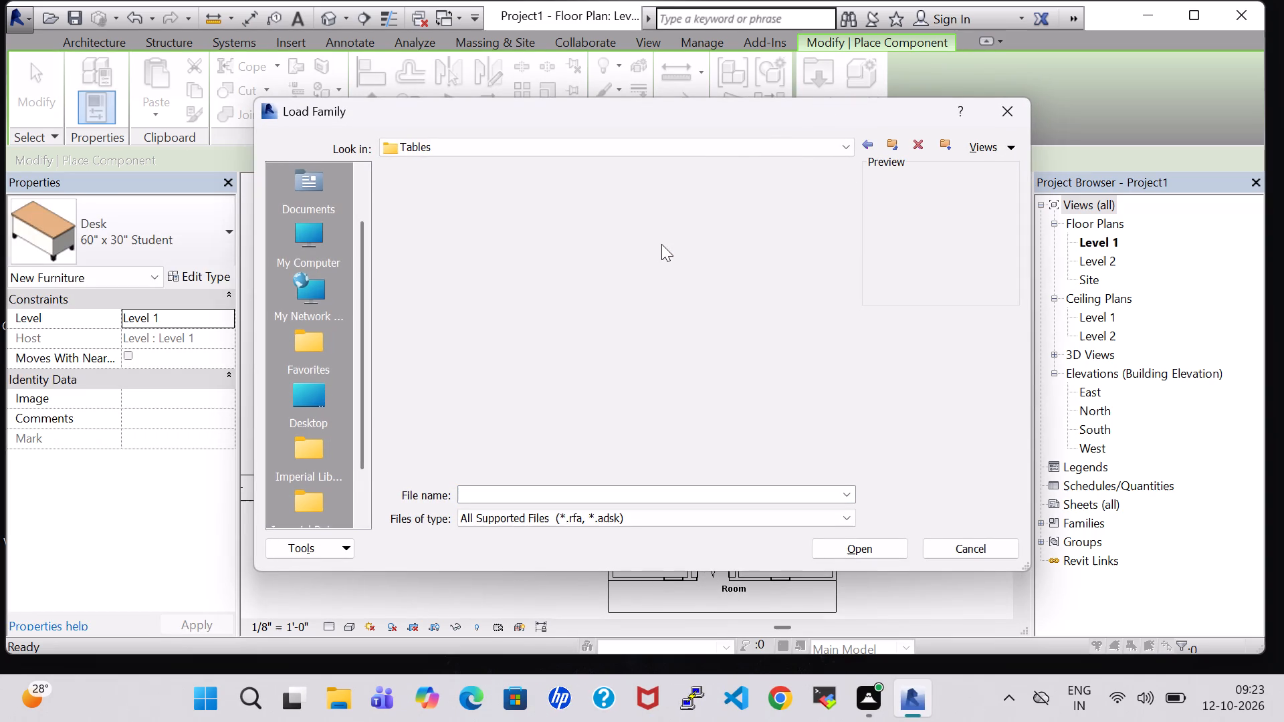
pyautogui.click(592, 318)
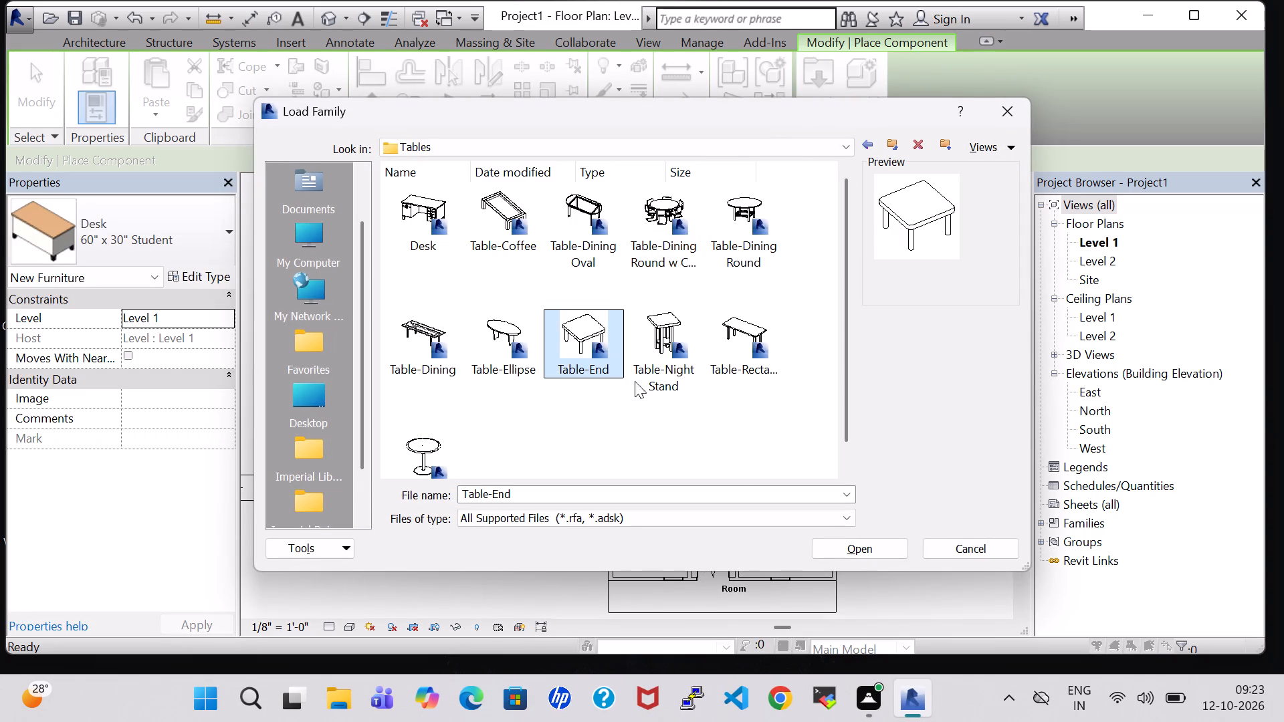
pyautogui.click(844, 543)
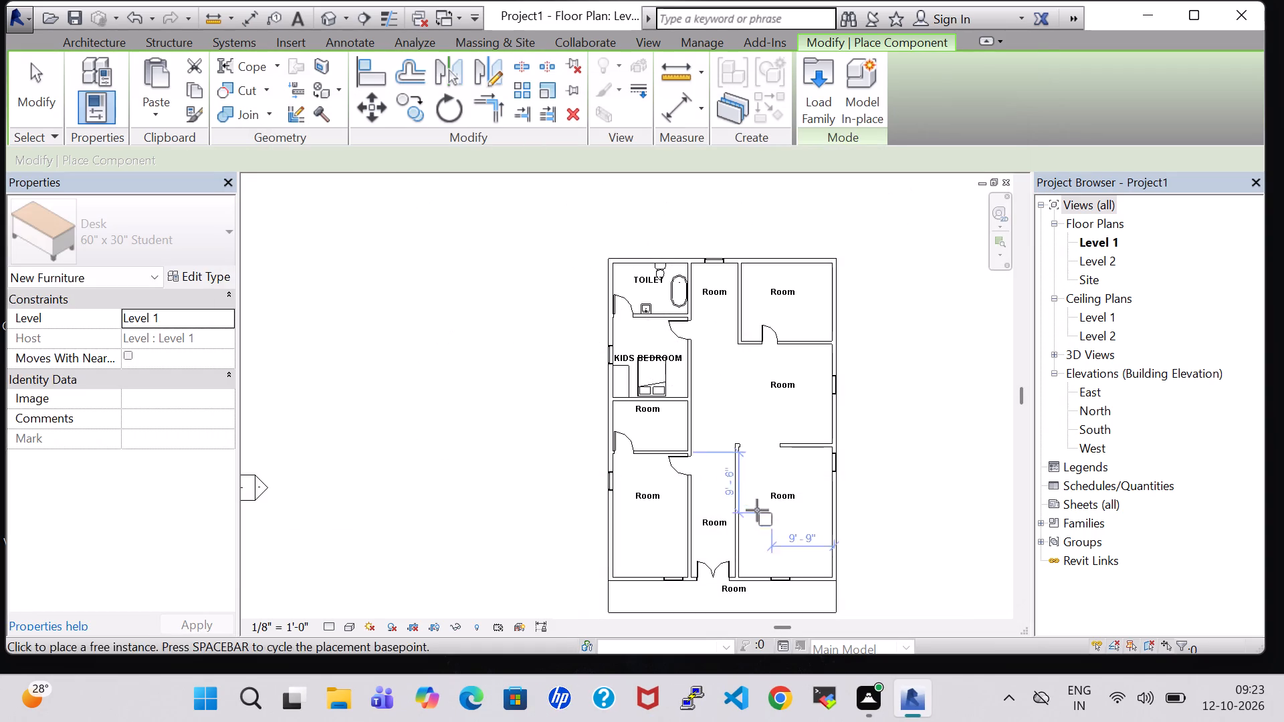
# Place a 24" x 24" Table-End beside the head of the bed in KIDS BEDROOM, about 1'-3" from the east wall.
pyautogui.scroll(11, 730, 457)
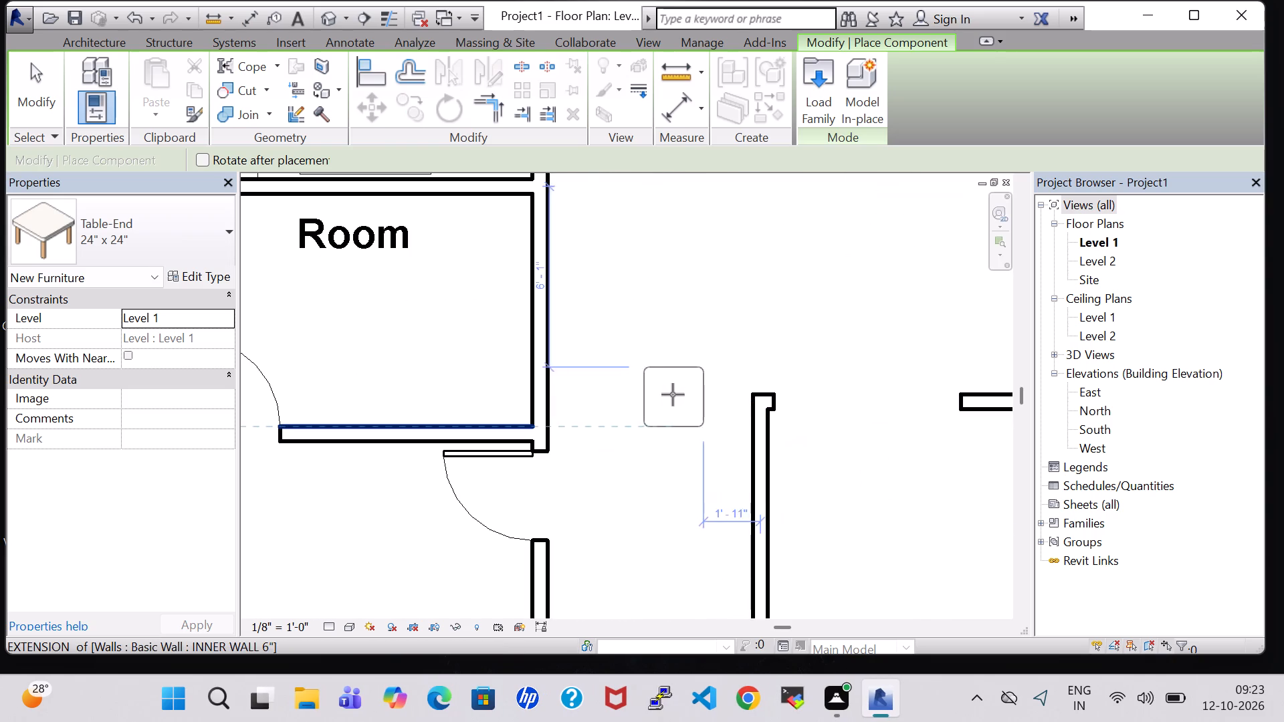
pyautogui.scroll(-2, 644, 388)
pyautogui.moveTo(653, 388); pyautogui.dragTo(730, 544, button='middle')
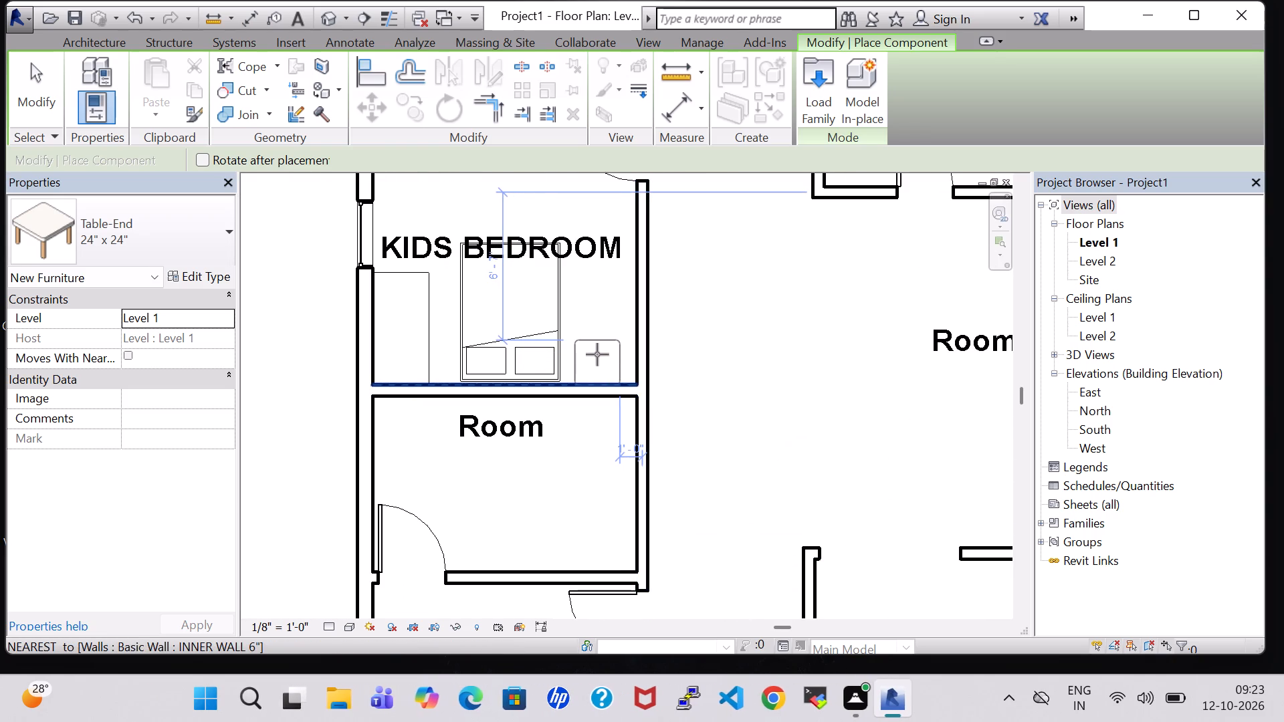
pyautogui.scroll(5, 597, 354)
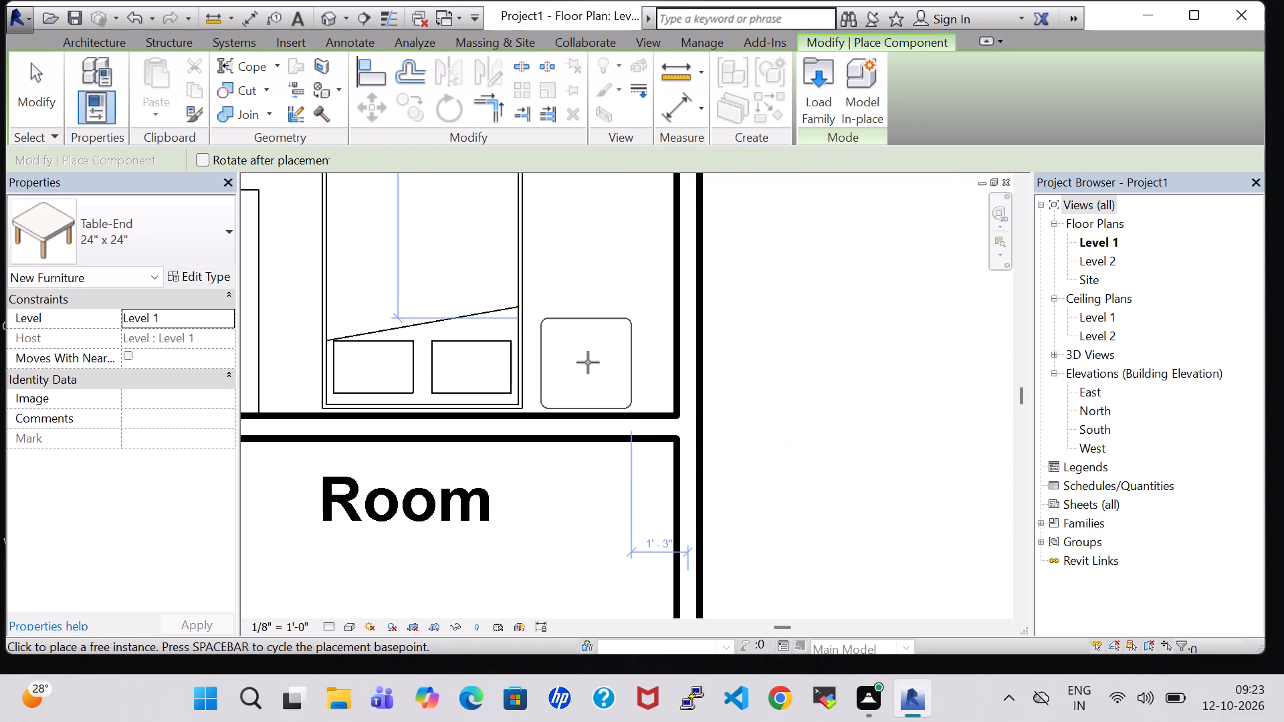
pyautogui.click(588, 362)
pyautogui.press('Escape')
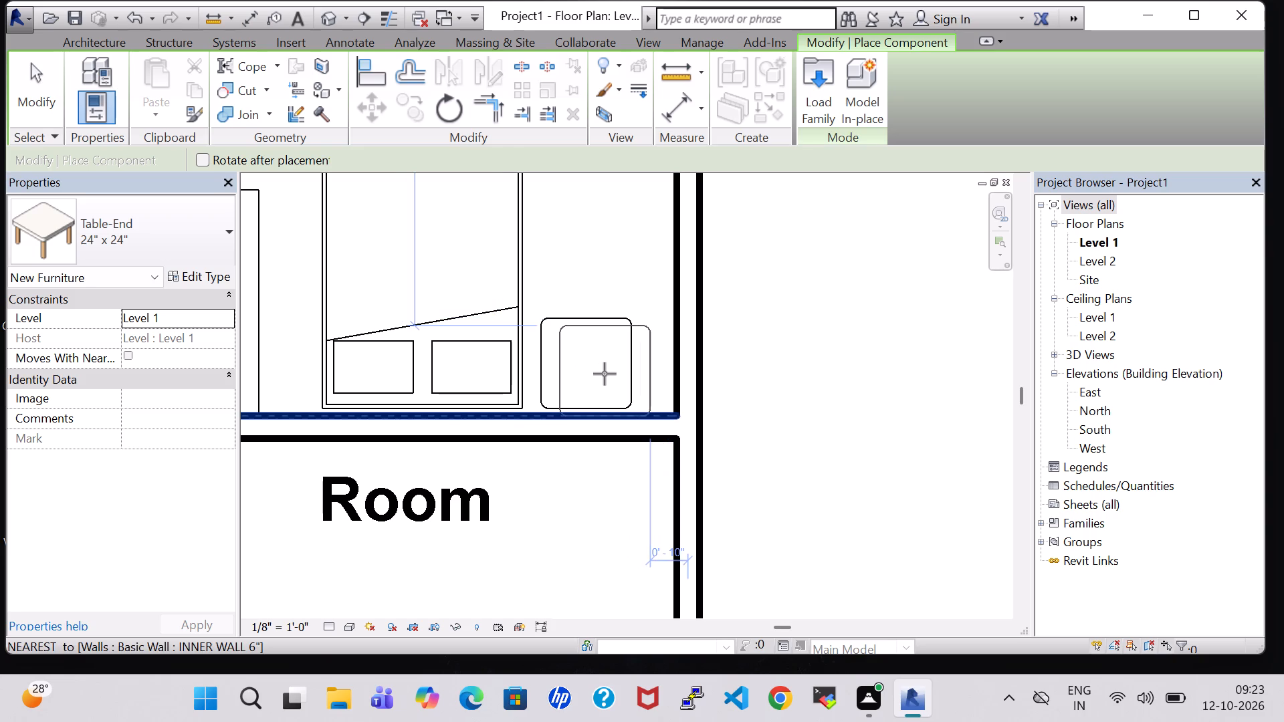
pyautogui.press('Escape')
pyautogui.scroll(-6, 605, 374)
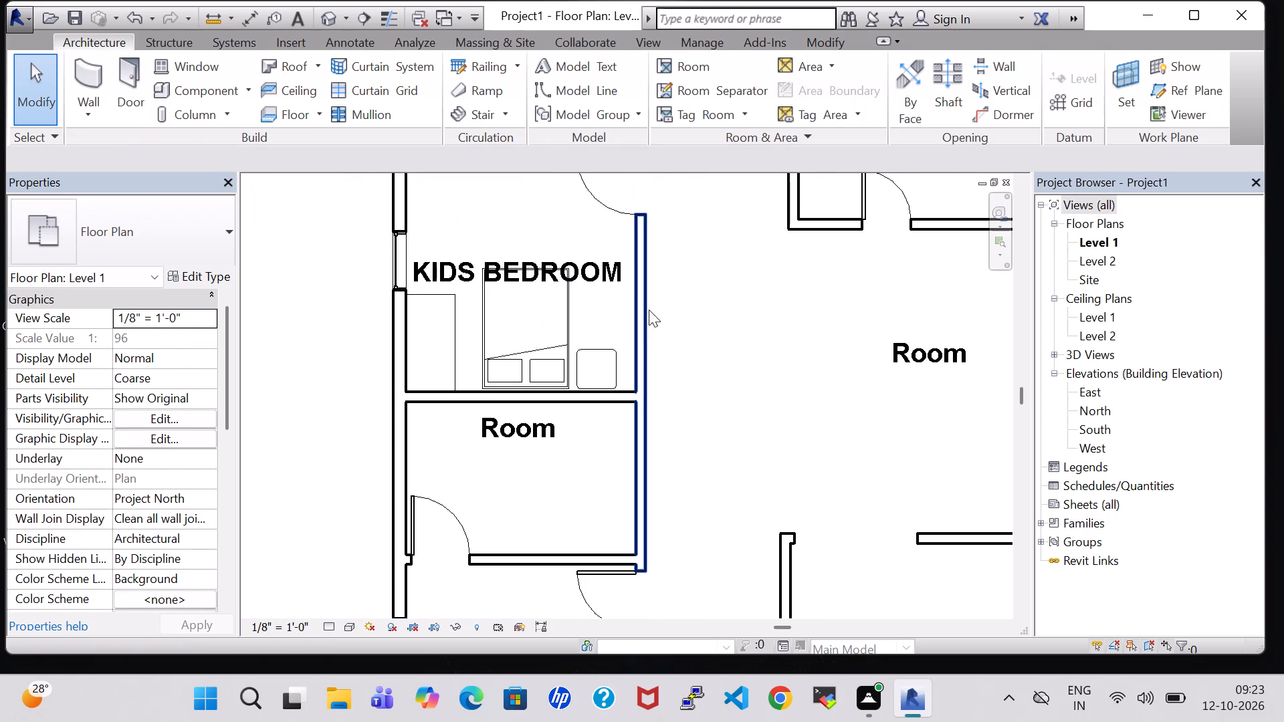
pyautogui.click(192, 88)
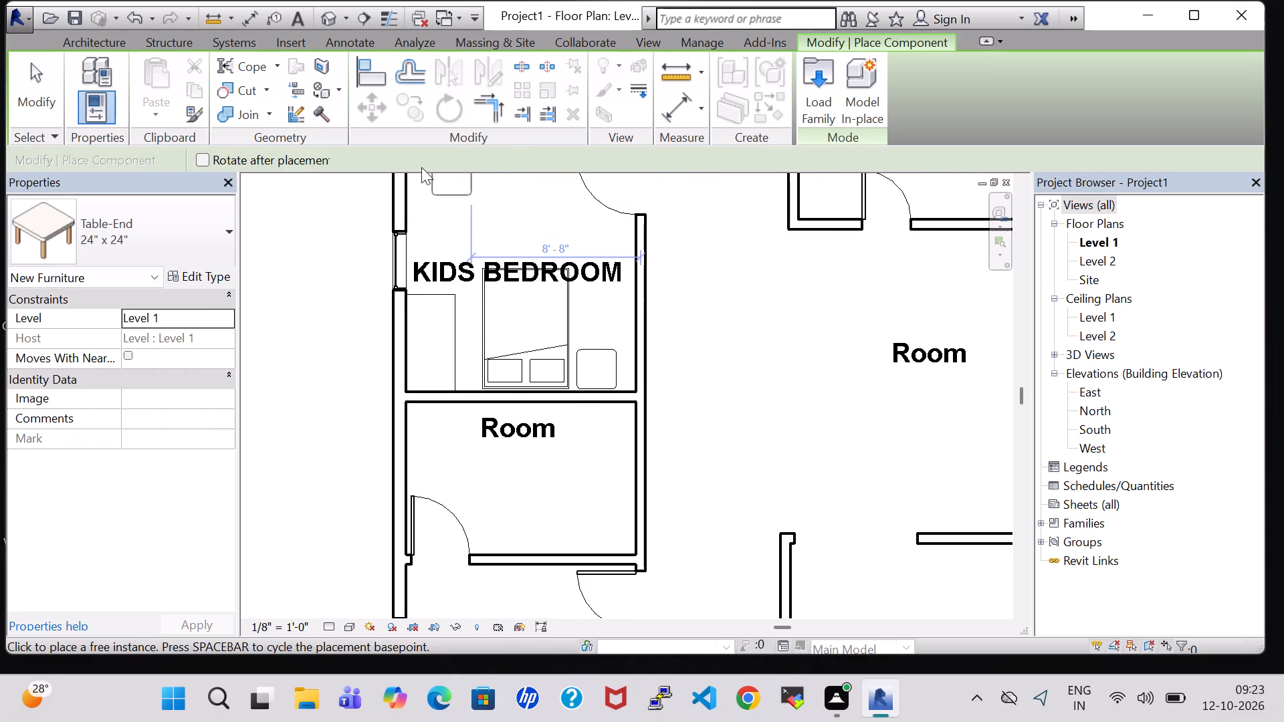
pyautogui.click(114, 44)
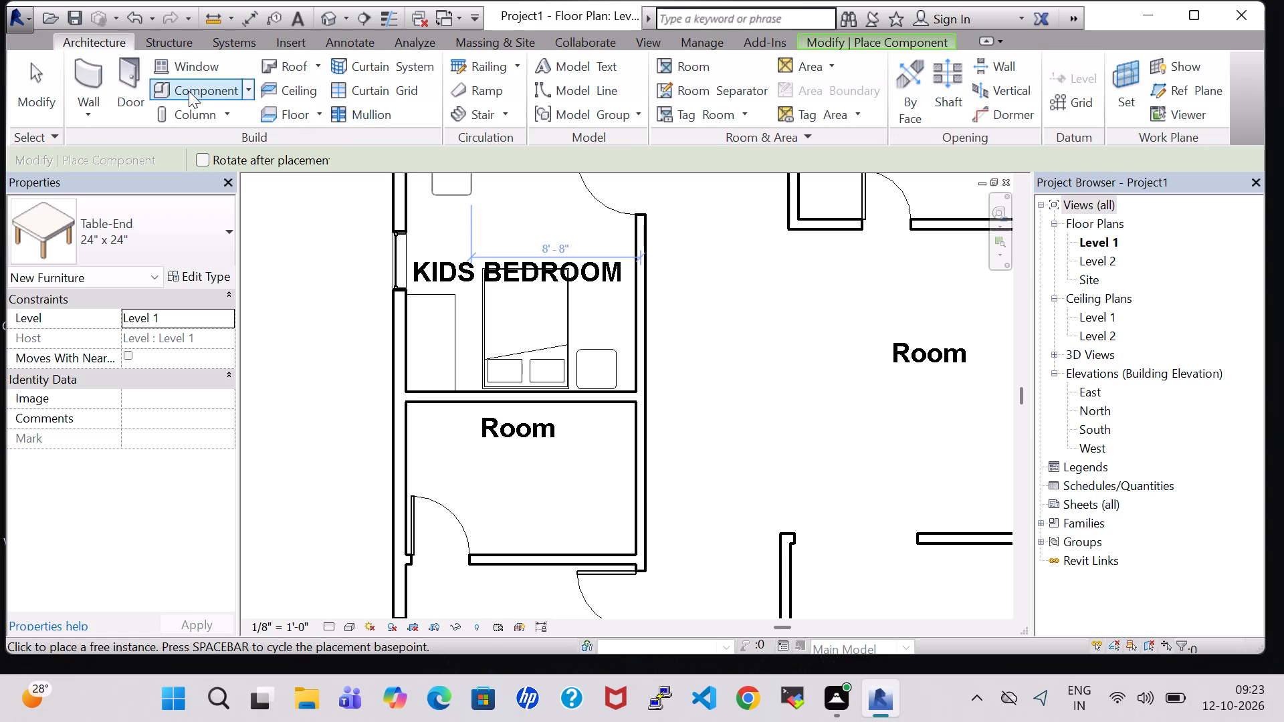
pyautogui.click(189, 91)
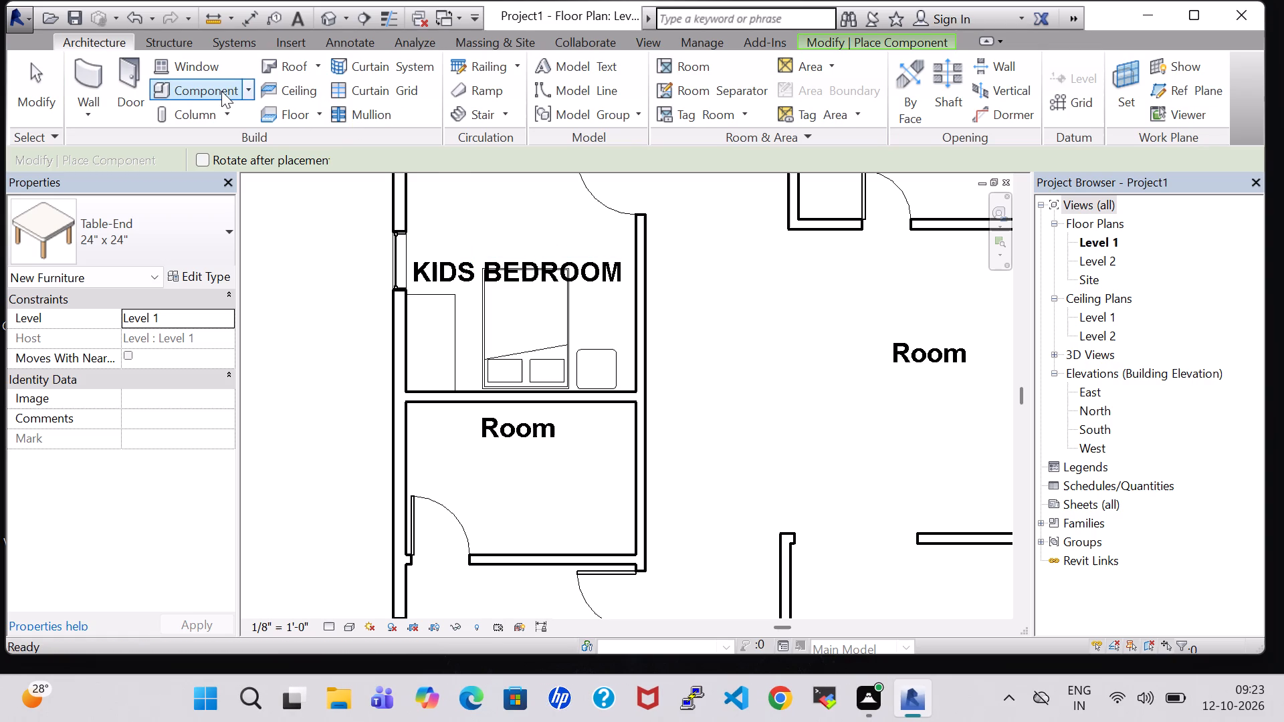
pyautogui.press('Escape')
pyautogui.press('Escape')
# Load the Dresser family from the US Imperial Furniture Storage folder while placing a component.
pyautogui.click(221, 91)
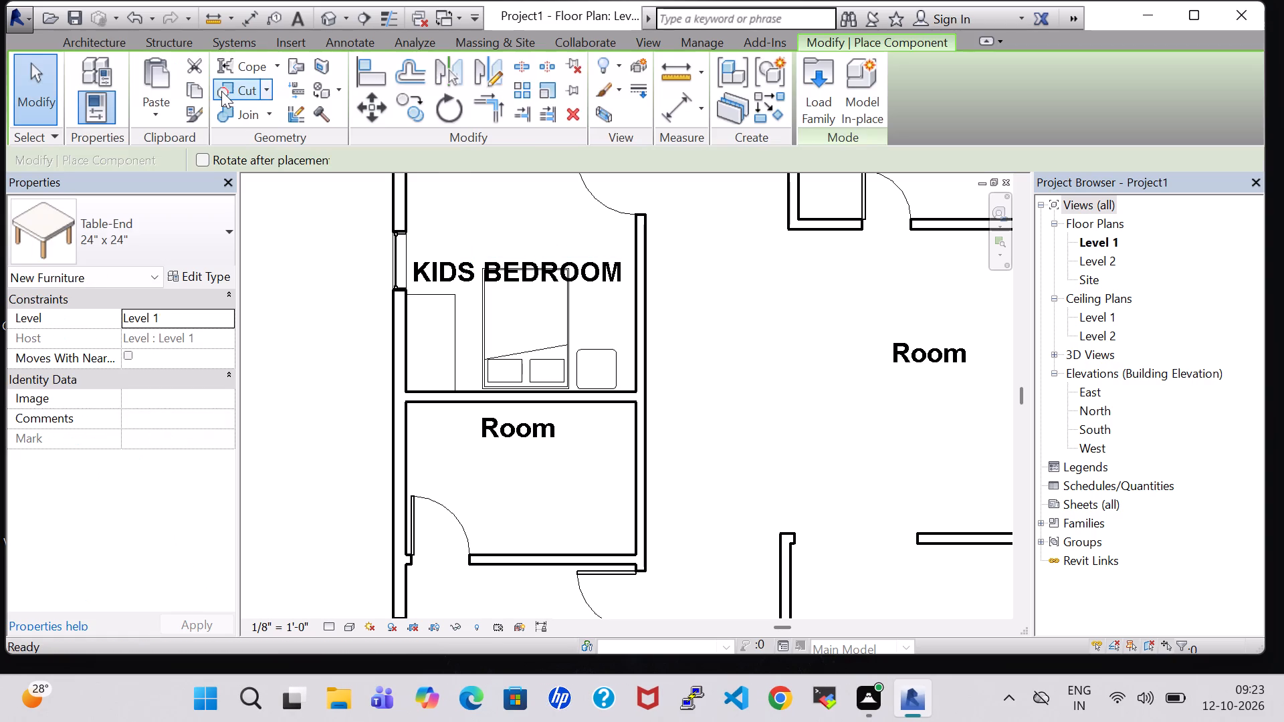
pyautogui.click(831, 98)
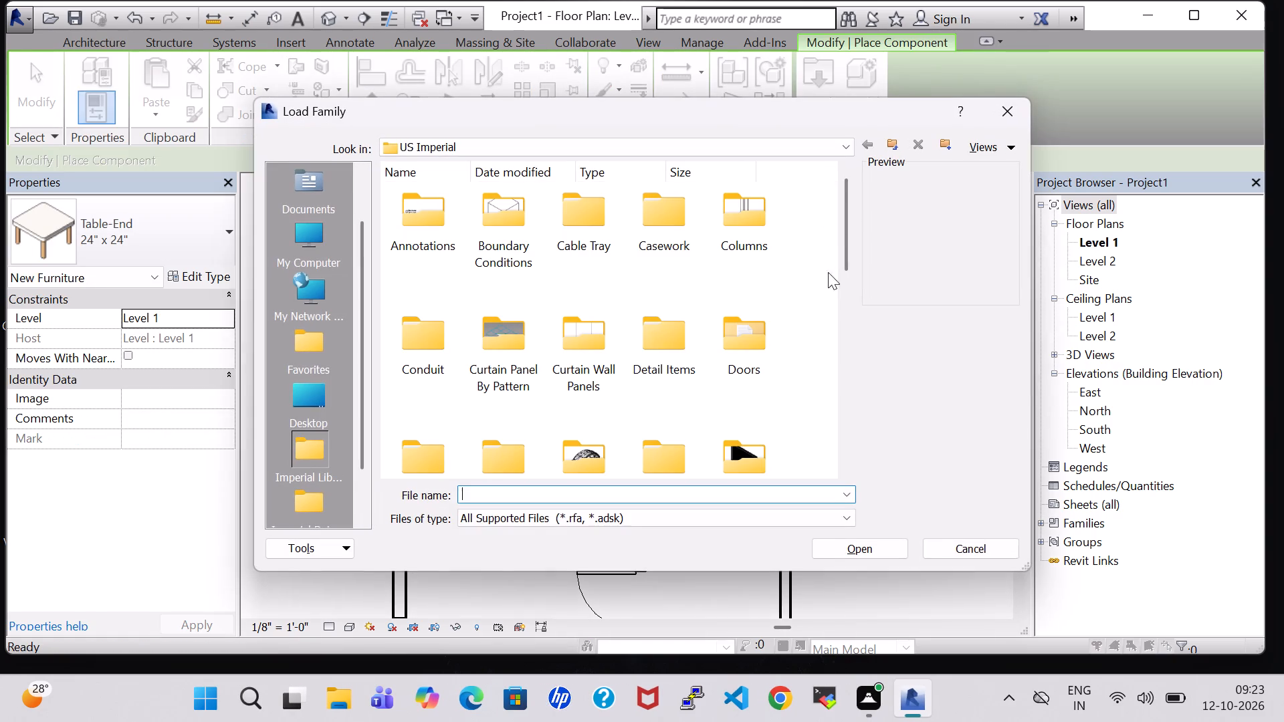
pyautogui.doubleClick(750, 442)
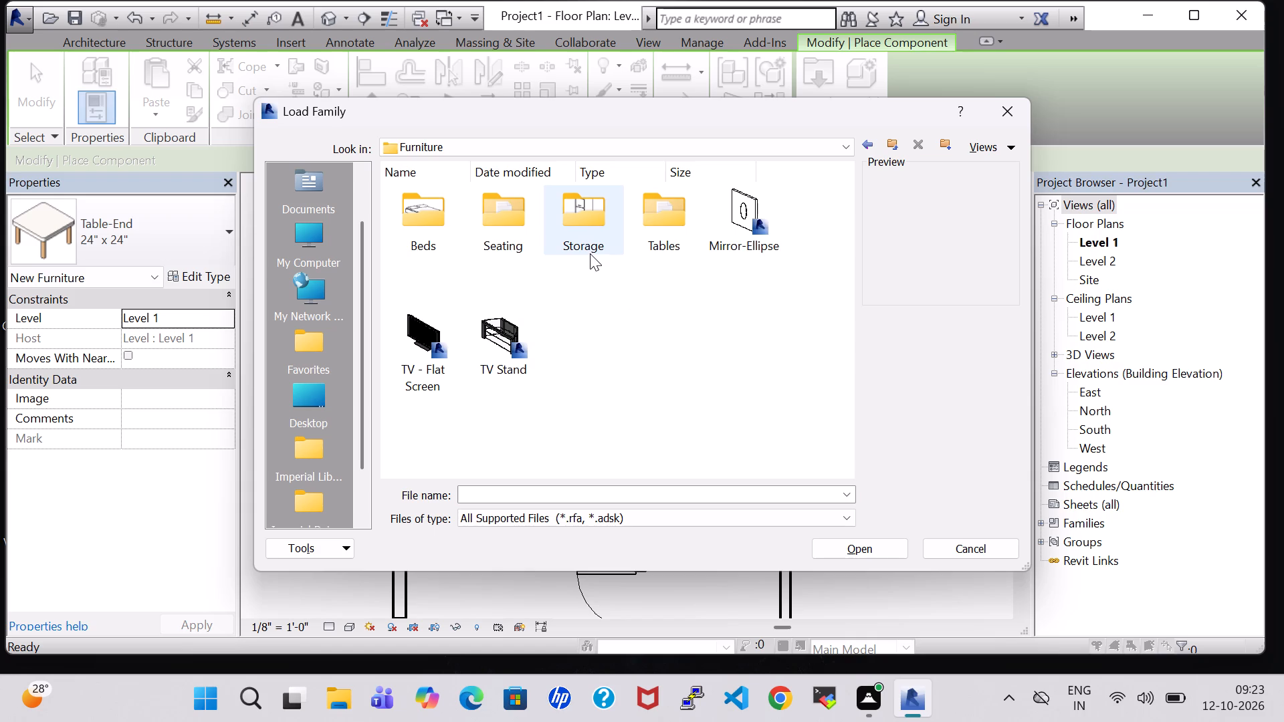
pyautogui.doubleClick(580, 252)
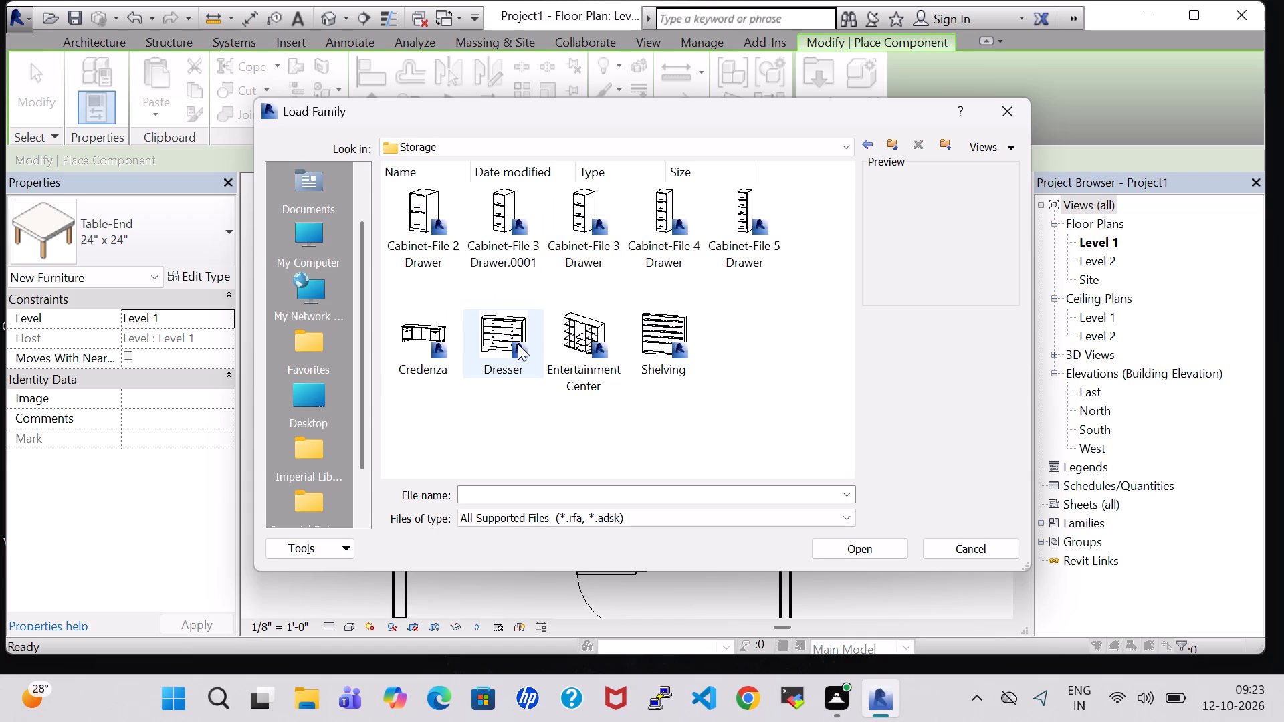
pyautogui.click(510, 343)
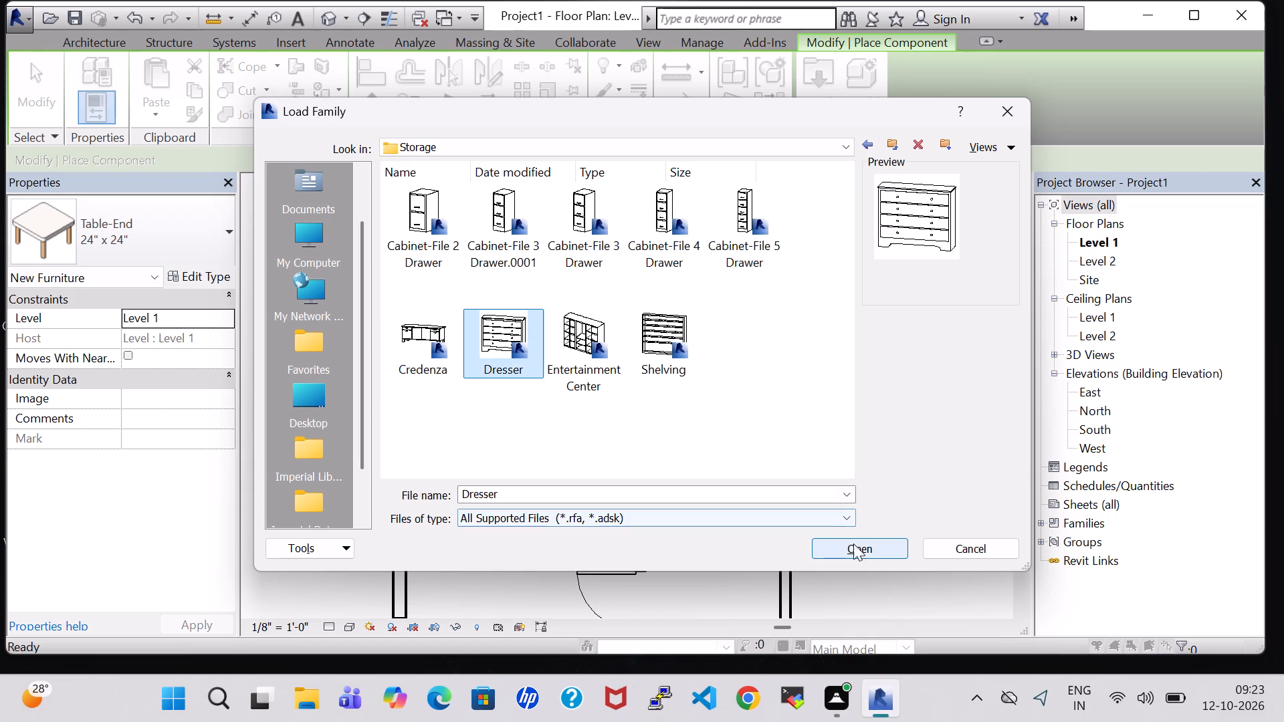
pyautogui.click(855, 545)
# Place a 48" x 72" x 24" Dresser, rotated lengthwise against the east wall of KIDS BEDROOM, just north of the end table.
pyautogui.scroll(1, 494, 233)
pyautogui.scroll(-4, 494, 234)
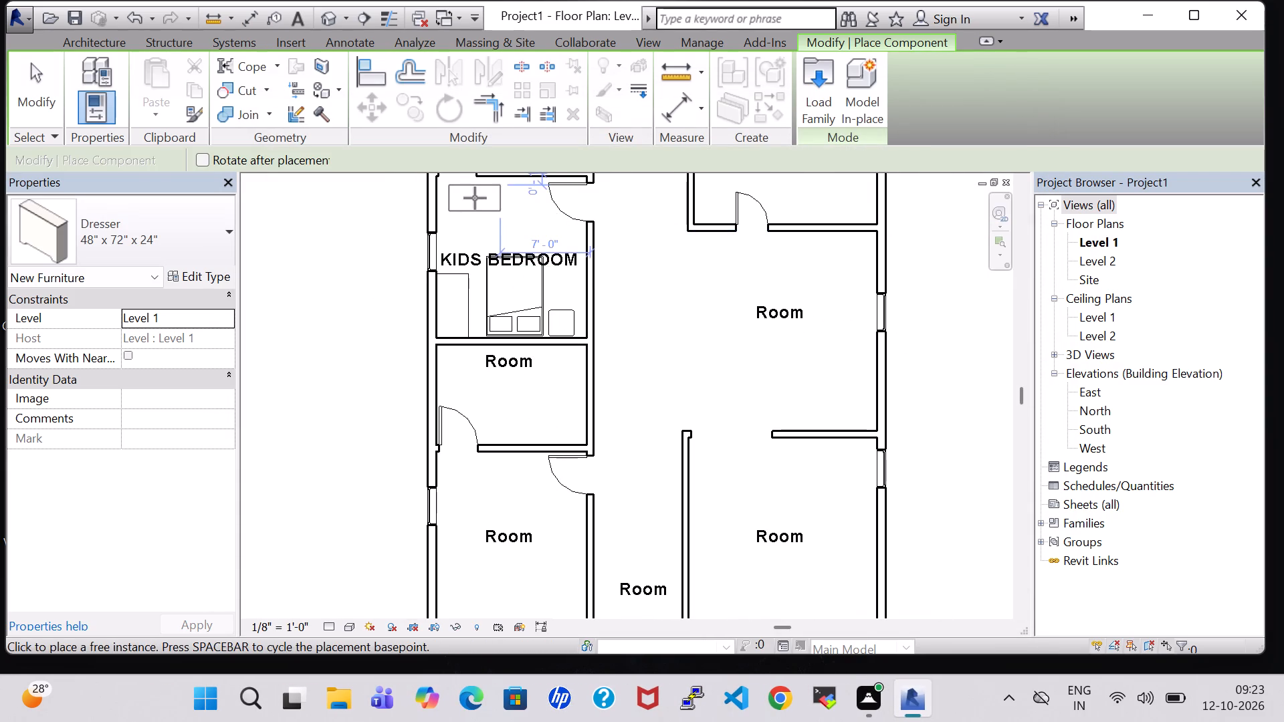
pyautogui.scroll(-3, 484, 217)
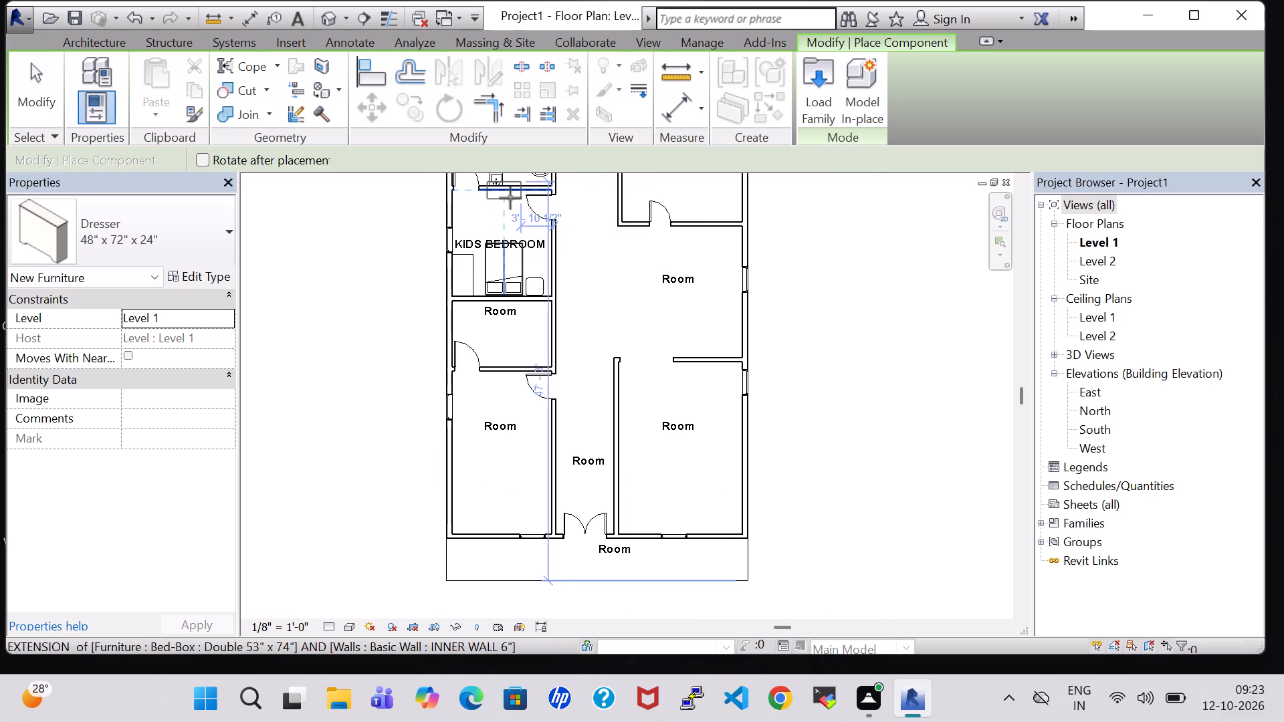
pyautogui.scroll(5, 510, 199)
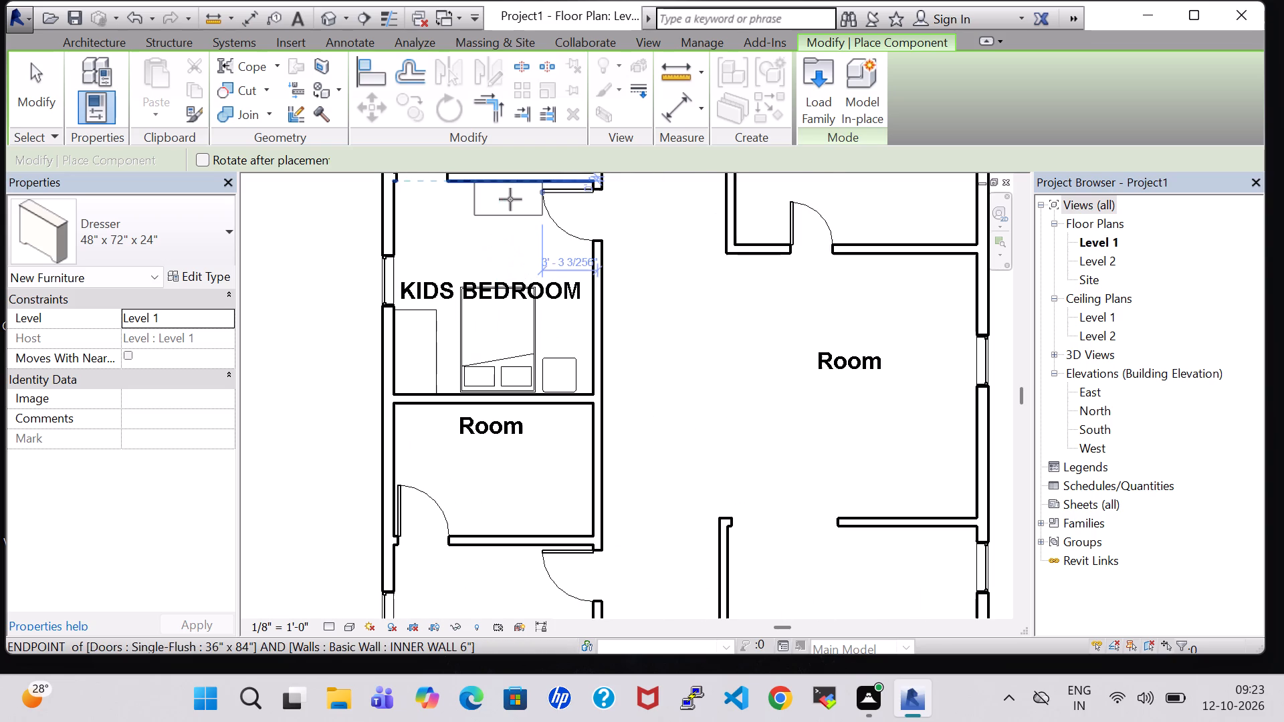
pyautogui.press('space')
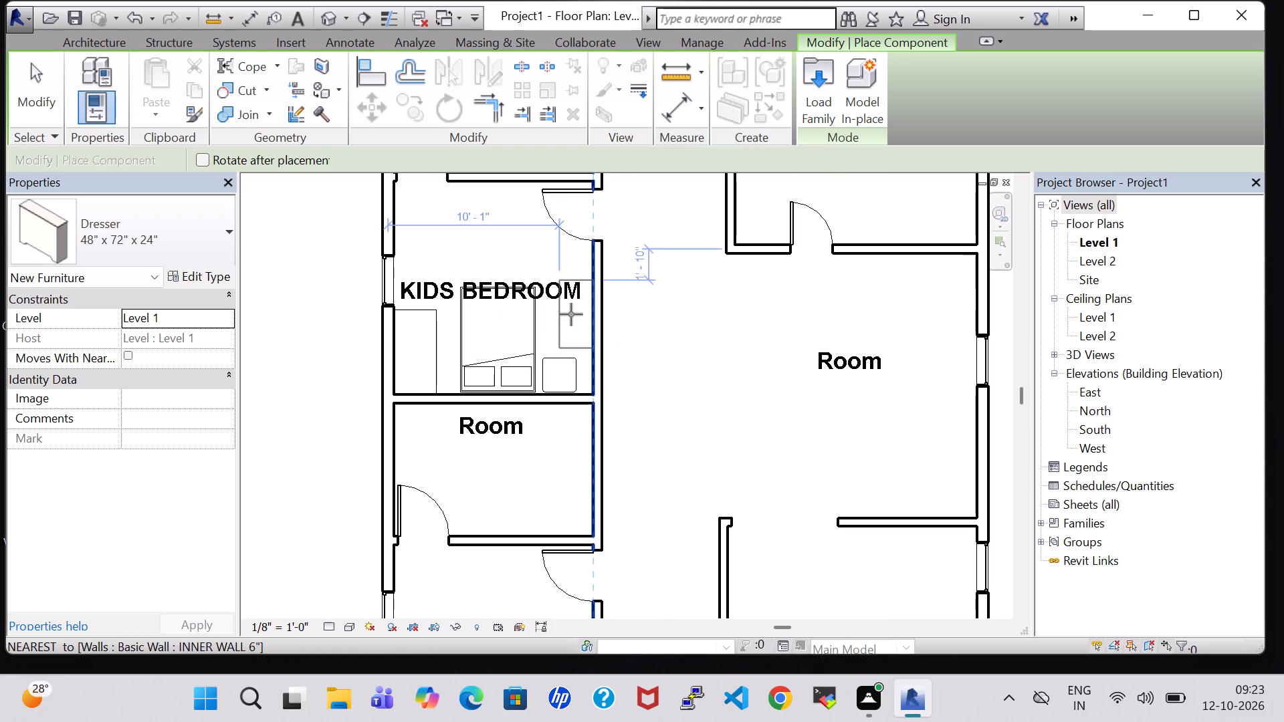
pyautogui.press('space')
pyautogui.press('space')
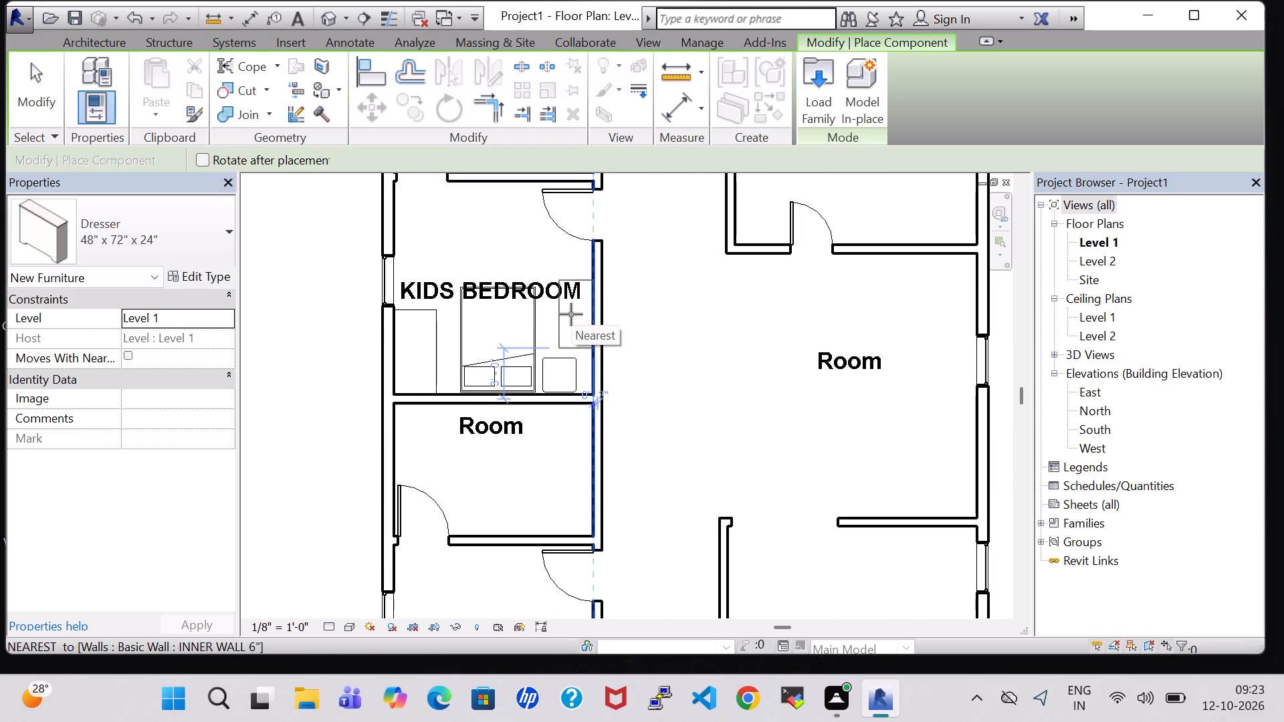
pyautogui.click(571, 314)
pyautogui.press('Escape')
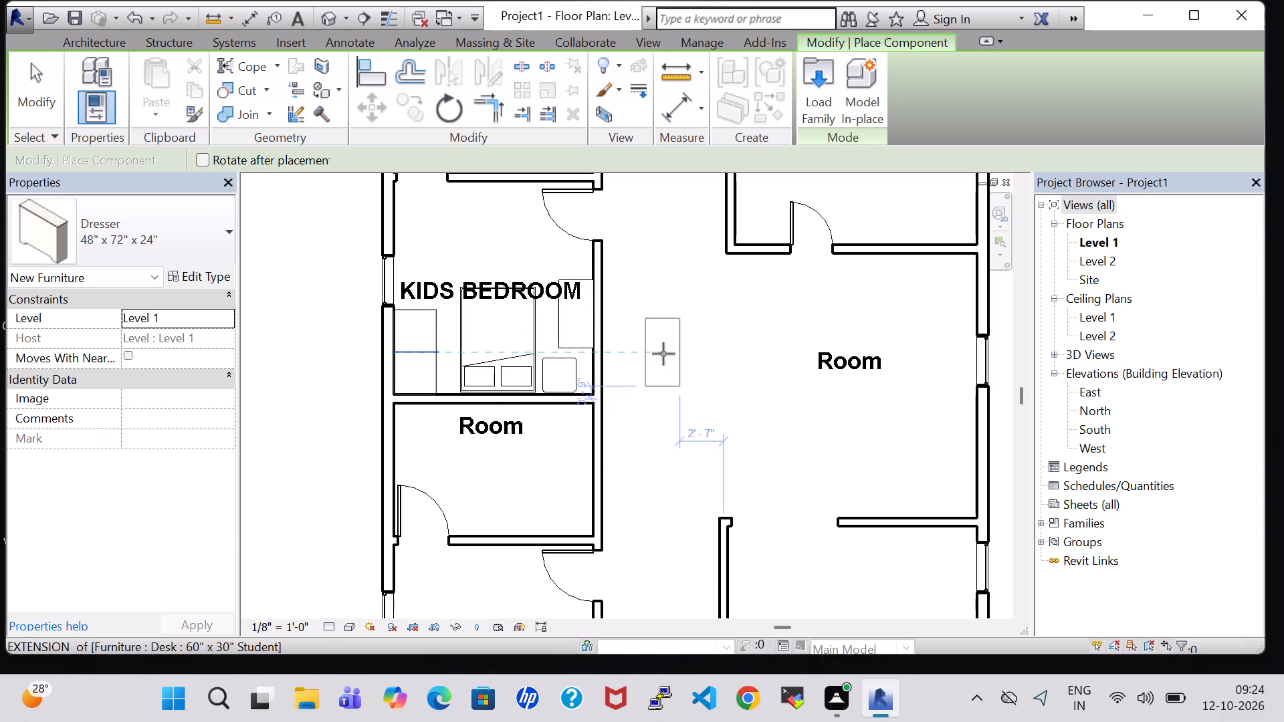
pyautogui.press('Escape')
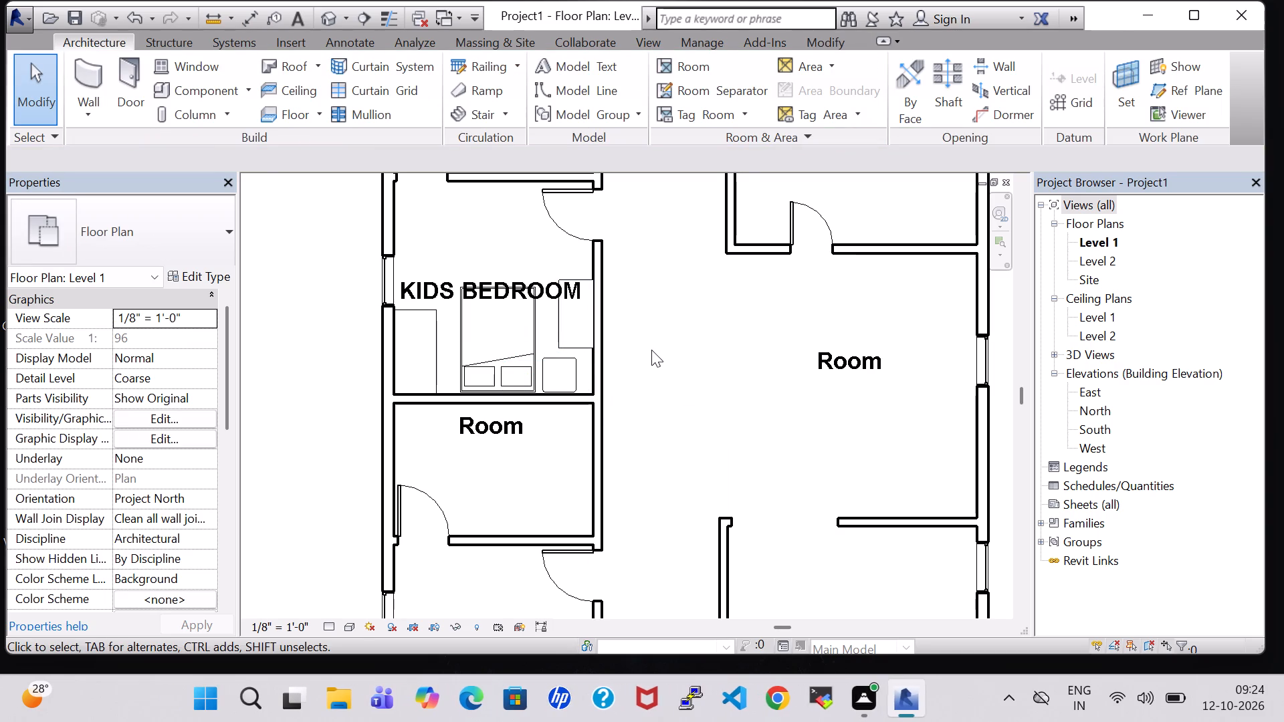
# Check which Bed-Box sizes are available in the type properties of the bed in KIDS BEDROOM.
pyautogui.click(519, 344)
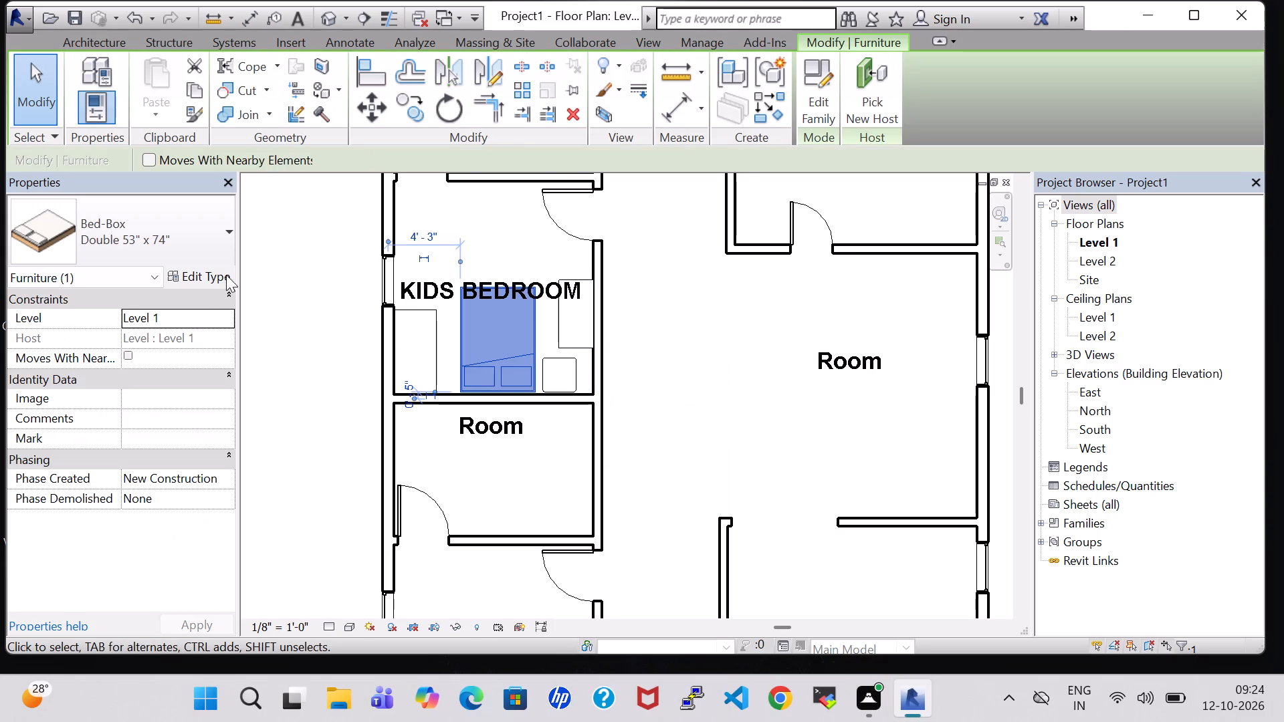
pyautogui.click(223, 275)
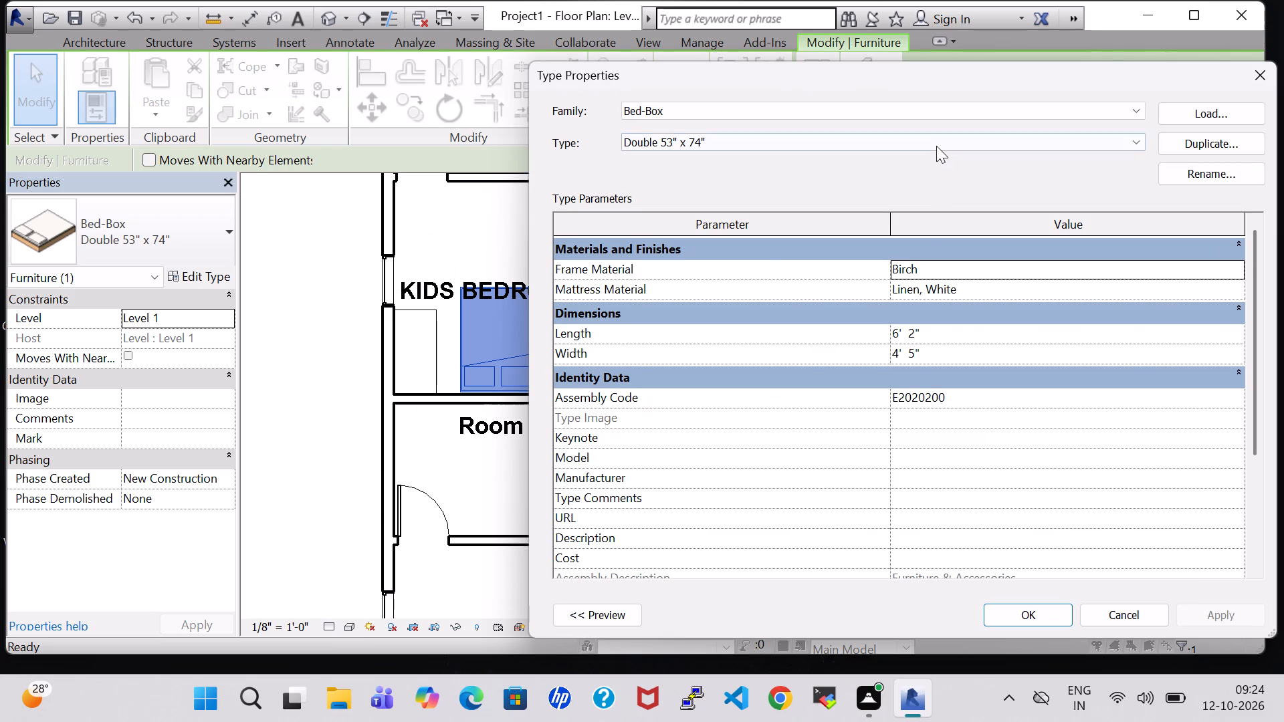
pyautogui.click(936, 146)
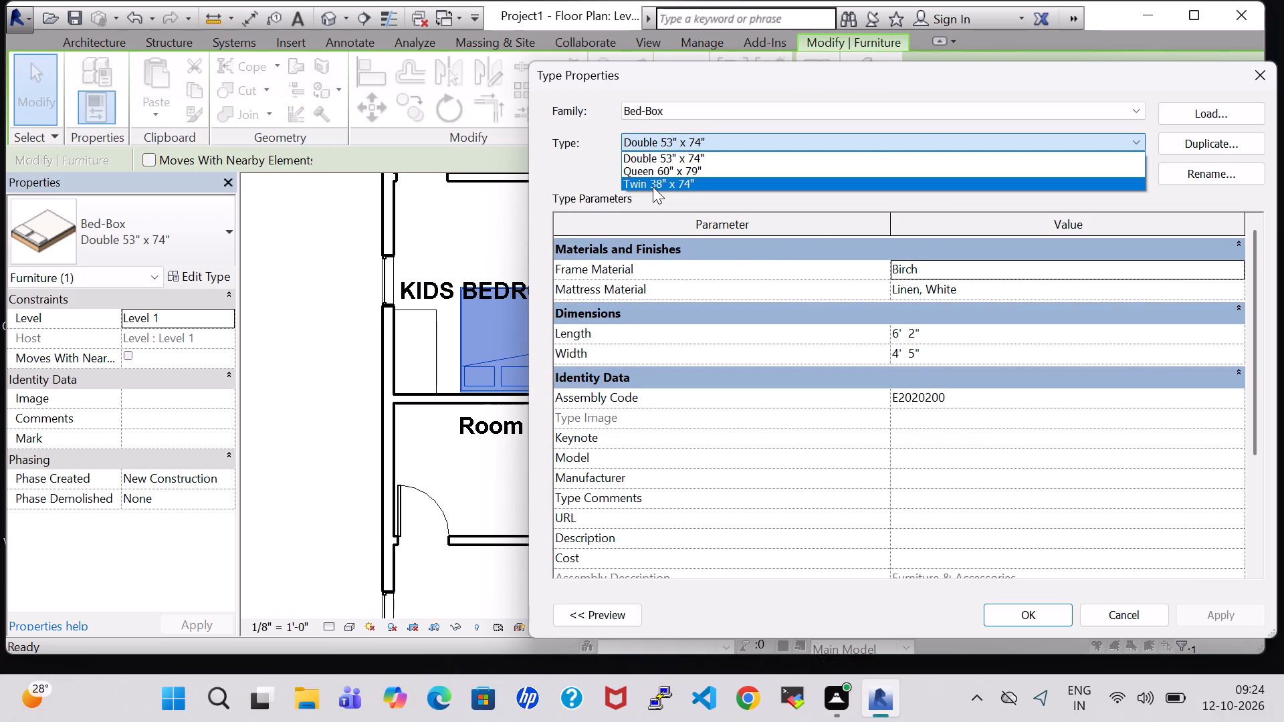
pyautogui.click(1263, 70)
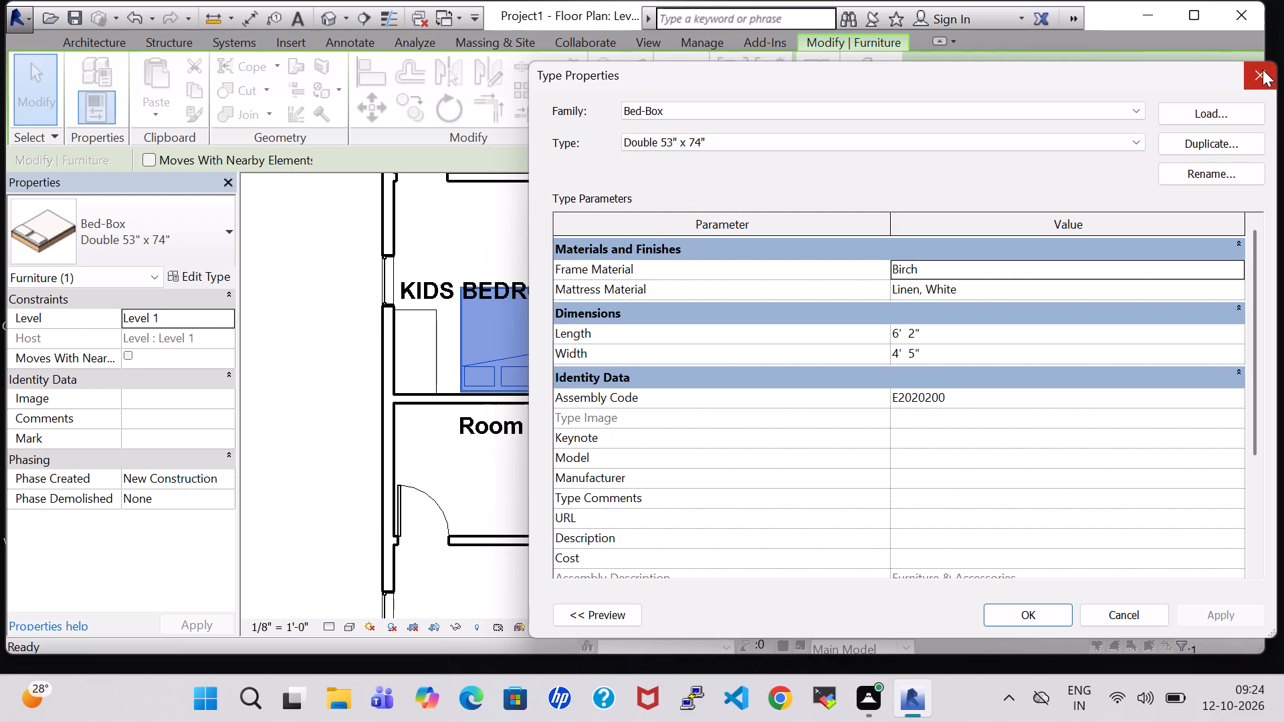
pyautogui.click(1263, 74)
pyautogui.click(729, 350)
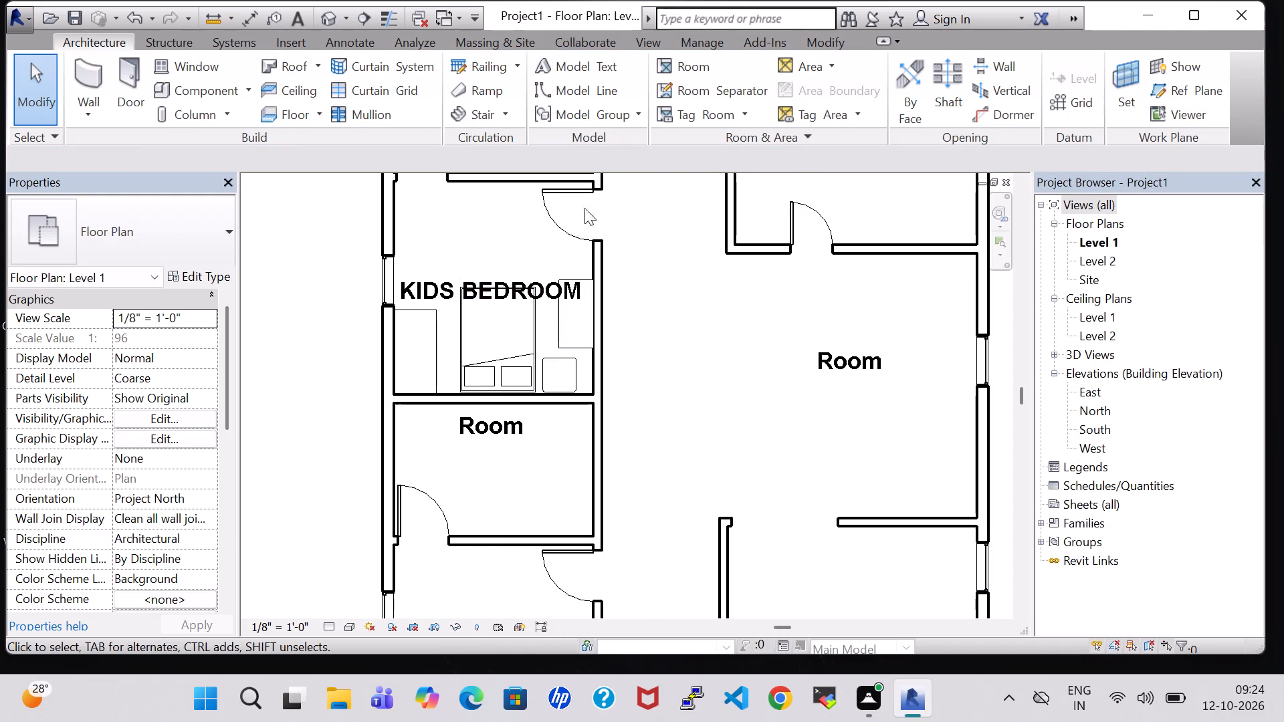
# Examine the furniture and toilet fixtures of the kids bedroom and its adjoining toilet in the 3D view.
pyautogui.click(334, 19)
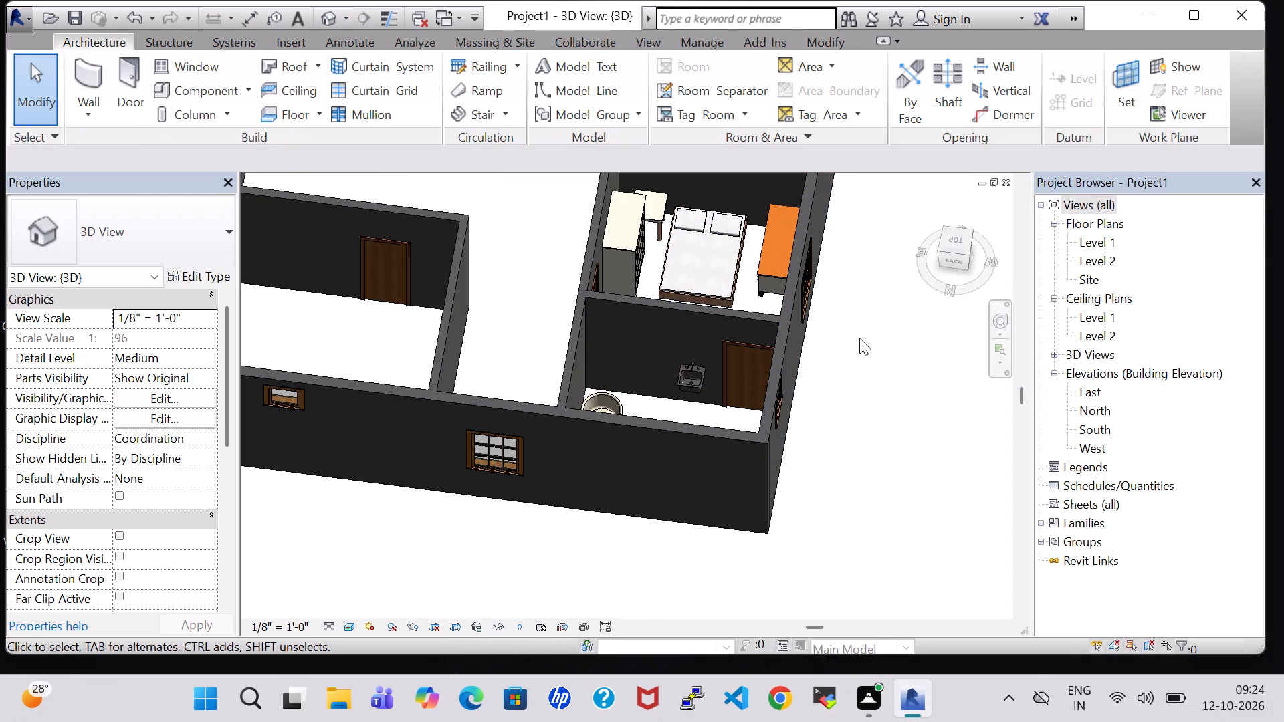
pyautogui.keyDown('shift'); pyautogui.moveTo(853, 392); pyautogui.dragTo(893, 408, button='middle'); pyautogui.keyUp('shift')
pyautogui.scroll(1, 843, 293)
pyautogui.keyDown('shift'); pyautogui.moveTo(833, 243); pyautogui.dragTo(825, 339, button='middle'); pyautogui.keyUp('shift')
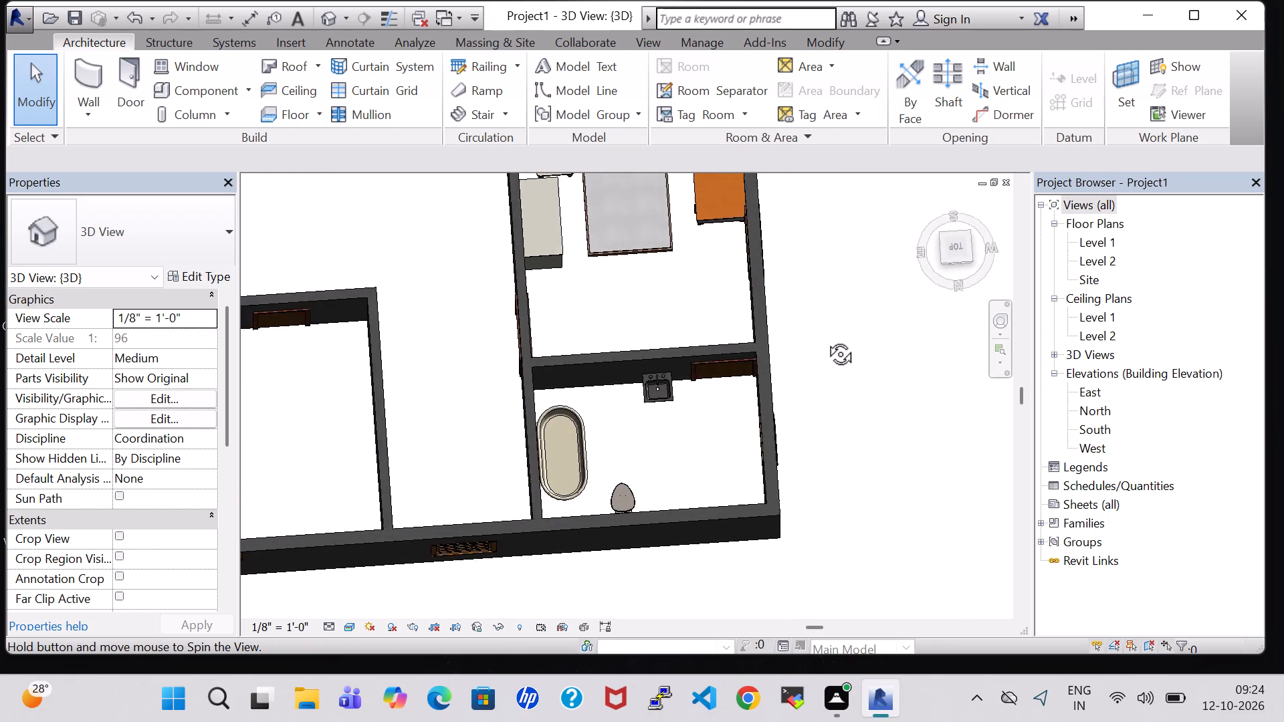
pyautogui.keyDown('shift'); pyautogui.moveTo(825, 339); pyautogui.dragTo(687, 230, button='middle'); pyautogui.keyUp('shift')
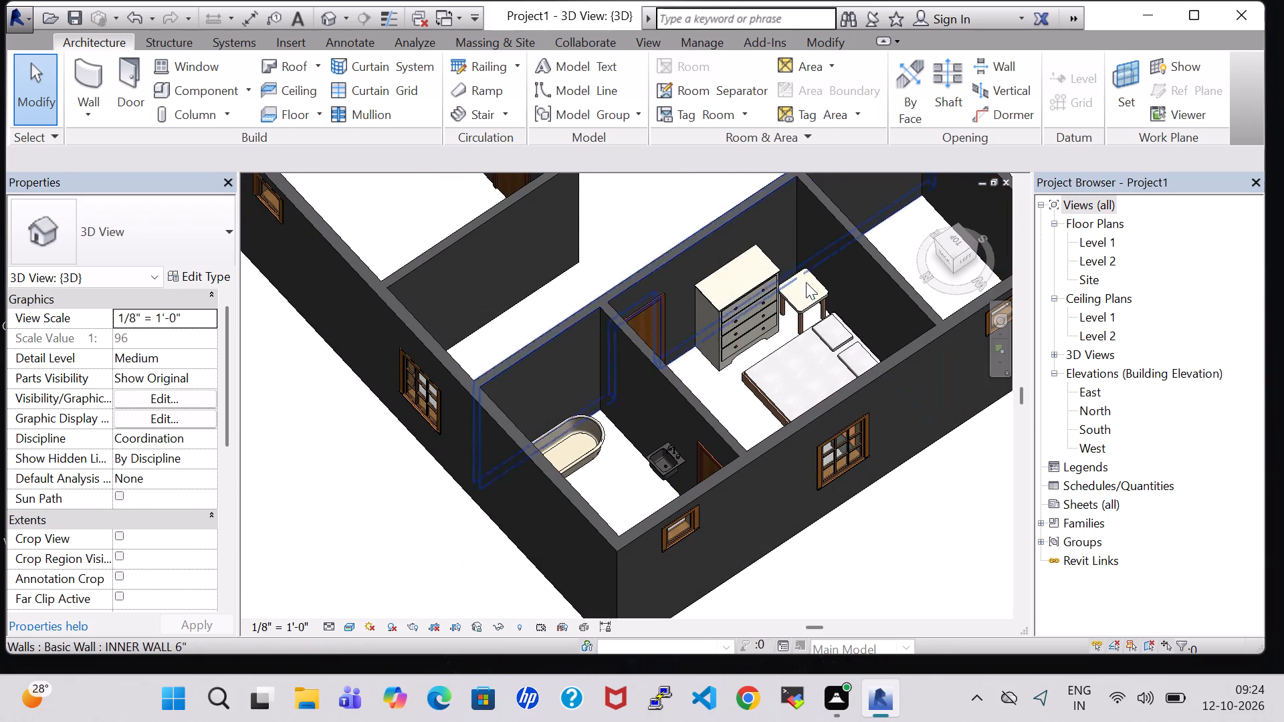
pyautogui.keyDown('shift'); pyautogui.middleClick(947, 475); pyautogui.keyUp('shift')
pyautogui.moveTo(947, 475); pyautogui.dragTo(940, 475, button='middle')
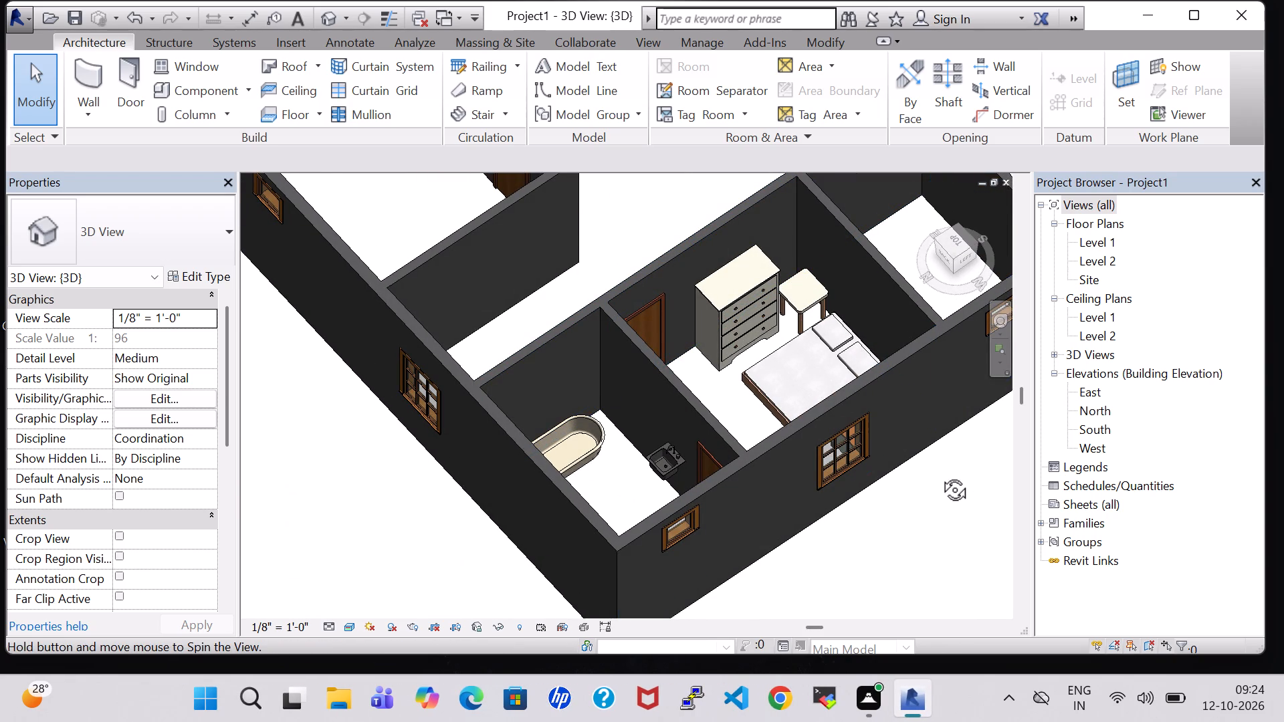
pyautogui.moveTo(940, 475); pyautogui.dragTo(875, 485, button='middle')
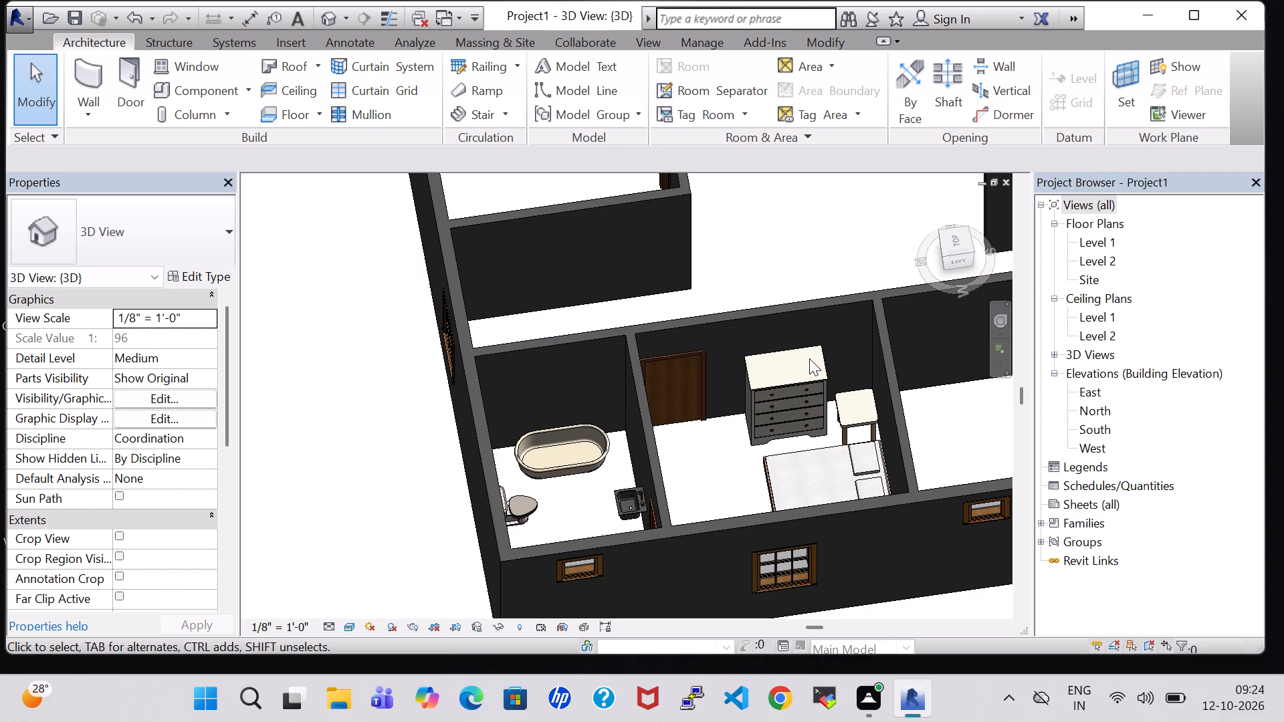
# Nudge the kids bedroom dresser two increments along the east wall, away from the end table.
pyautogui.click(809, 358)
pyautogui.click(810, 384)
pyautogui.press('Left')
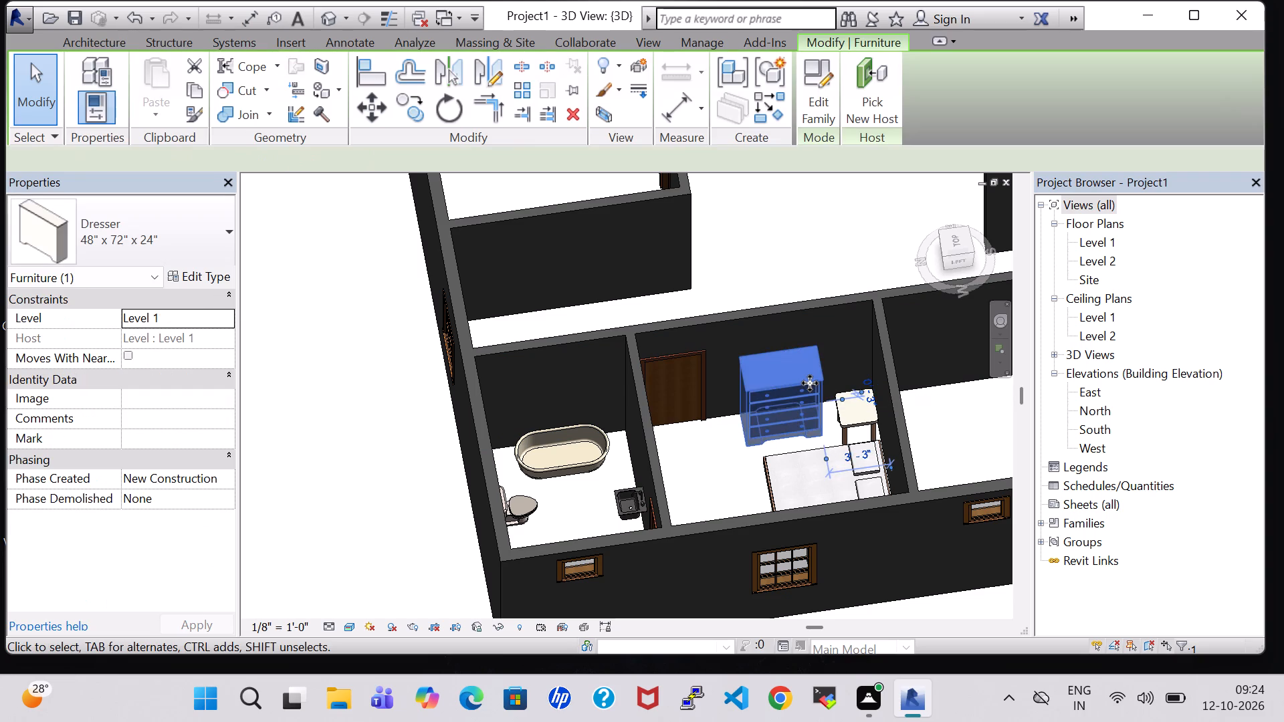
pyautogui.press('Left')
pyautogui.click(804, 251)
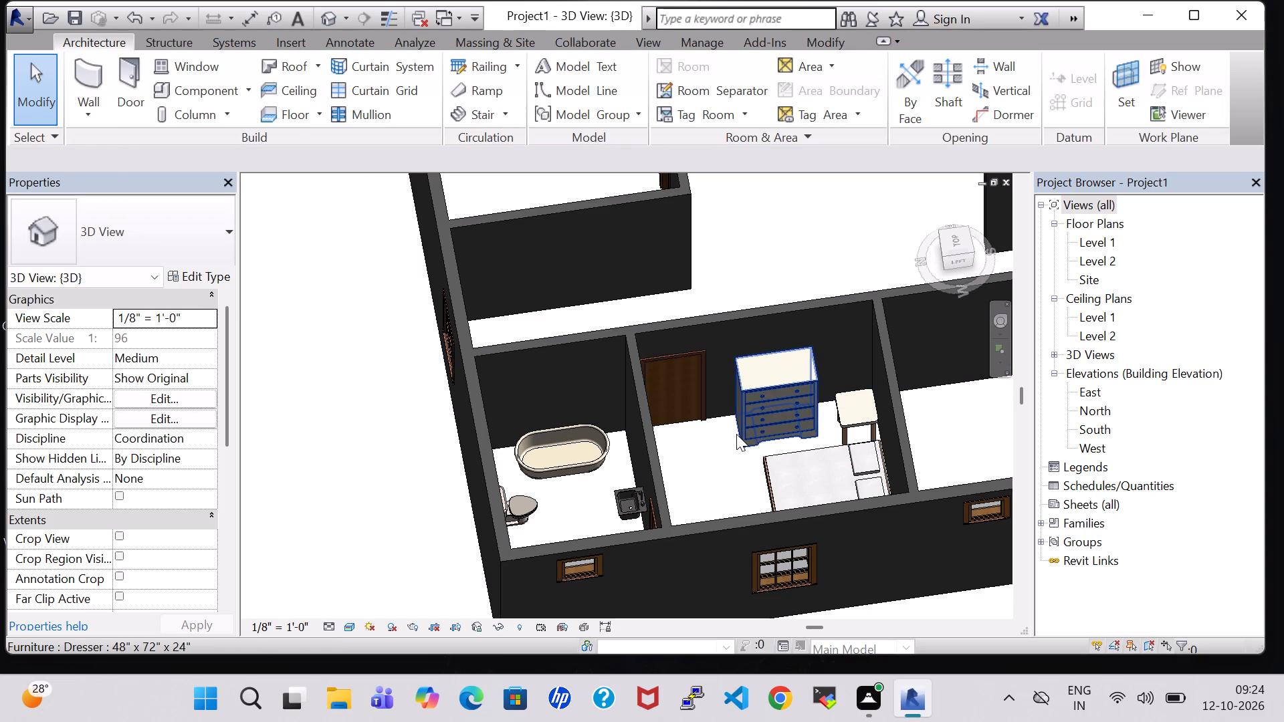
# Examine the kids bedroom, toilet and neighbouring rooms in 3D from the opposite side of the building.
pyautogui.keyDown('shift'); pyautogui.moveTo(704, 484); pyautogui.dragTo(896, 526, button='middle'); pyautogui.keyUp('shift')
pyautogui.keyDown('shift'); pyautogui.scroll(1, 896, 526); pyautogui.keyUp('shift')
pyautogui.keyDown('shift'); pyautogui.moveTo(896, 526); pyautogui.dragTo(1024, 413, button='middle'); pyautogui.keyUp('shift')
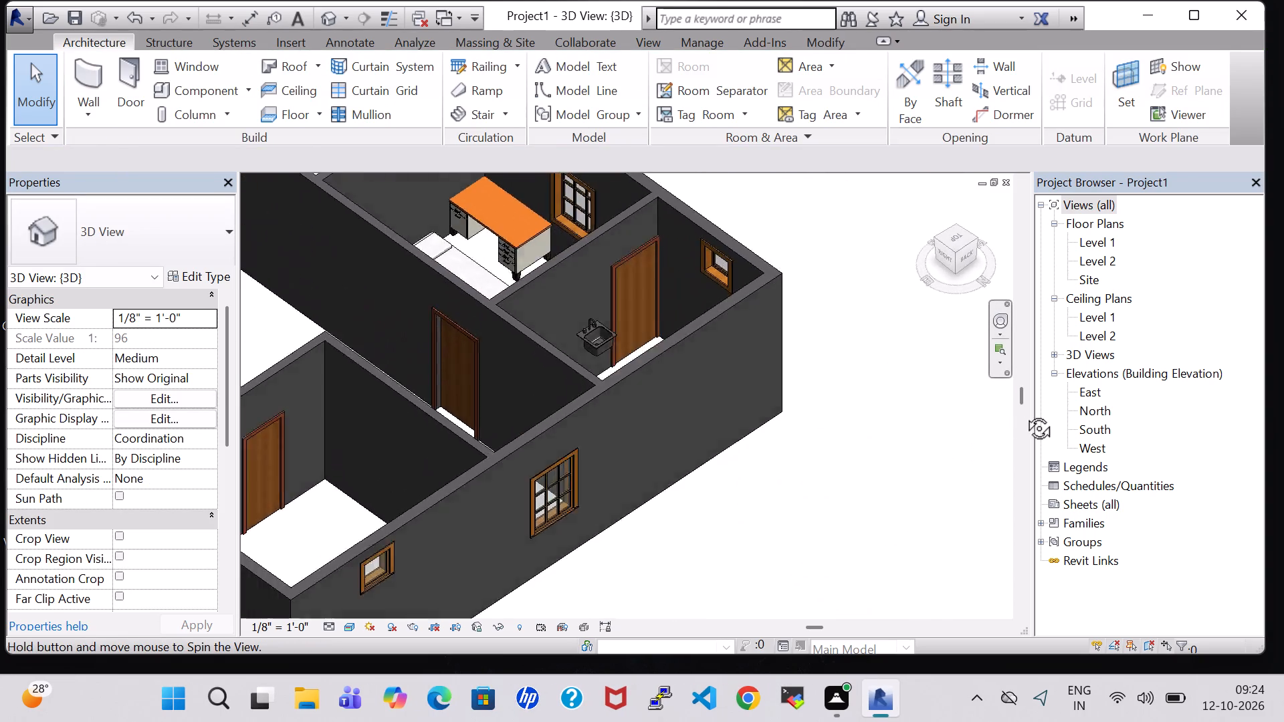
pyautogui.keyDown('shift'); pyautogui.moveTo(1024, 413); pyautogui.dragTo(1144, 439, button='middle'); pyautogui.keyUp('shift')
pyautogui.keyDown('shift'); pyautogui.middleClick(1144, 439); pyautogui.keyUp('shift')
pyautogui.keyDown('shift'); pyautogui.middleClick(1144, 439); pyautogui.keyUp('shift')
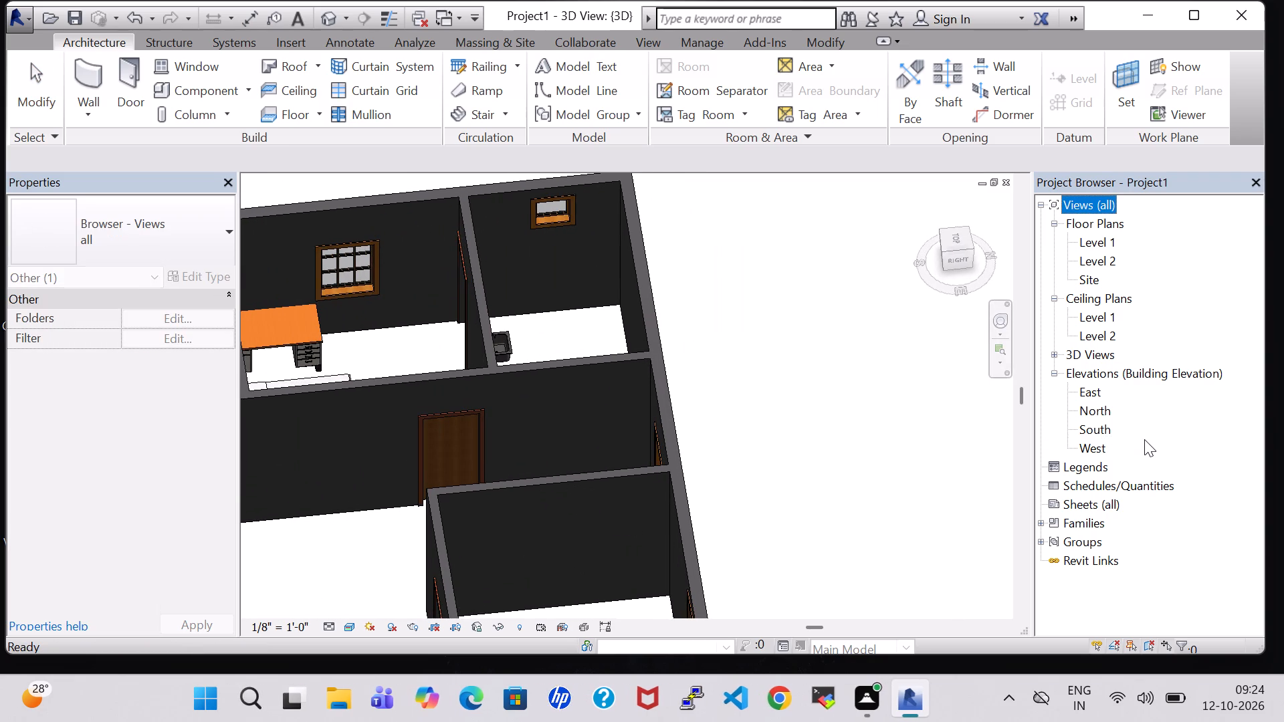
pyautogui.keyDown('shift'); pyautogui.moveTo(1128, 436); pyautogui.dragTo(1121, 434, button='middle'); pyautogui.keyUp('shift')
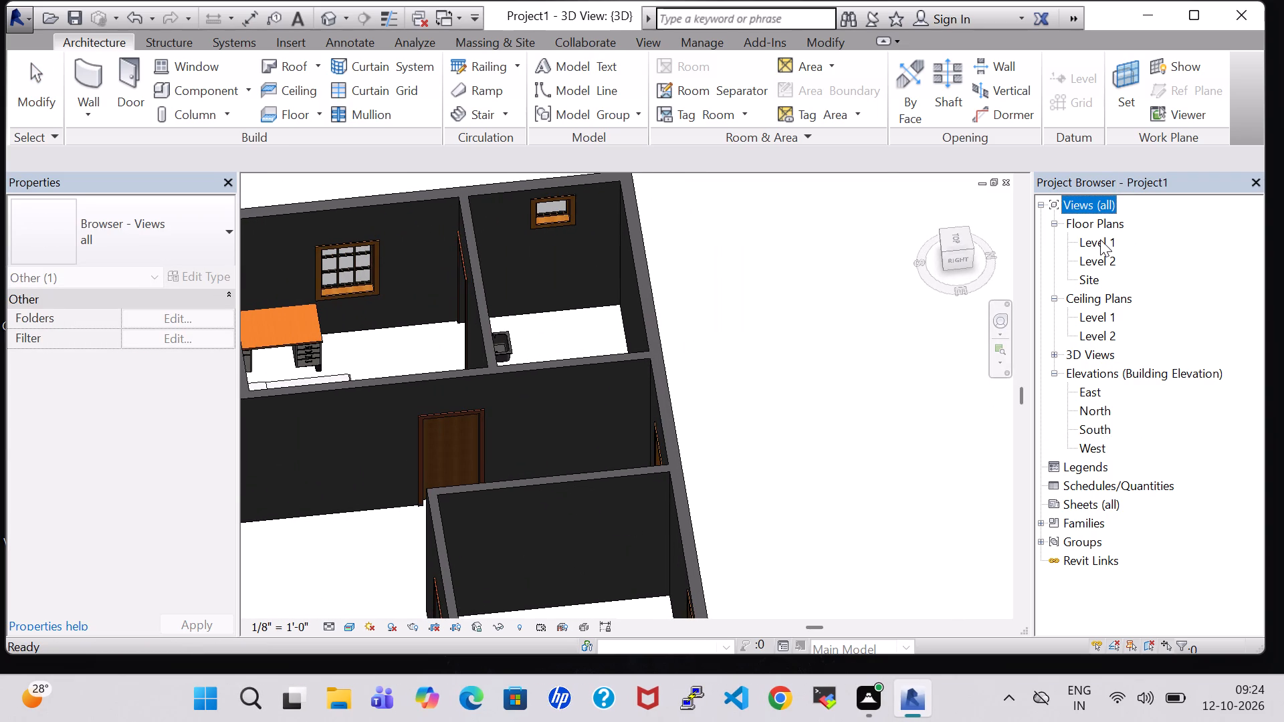
# In the Level 1 floor plan, rename the room directly south of KIDS BEDROOM as AT.TOILET.
pyautogui.doubleClick(1100, 239)
pyautogui.scroll(-1, 760, 388)
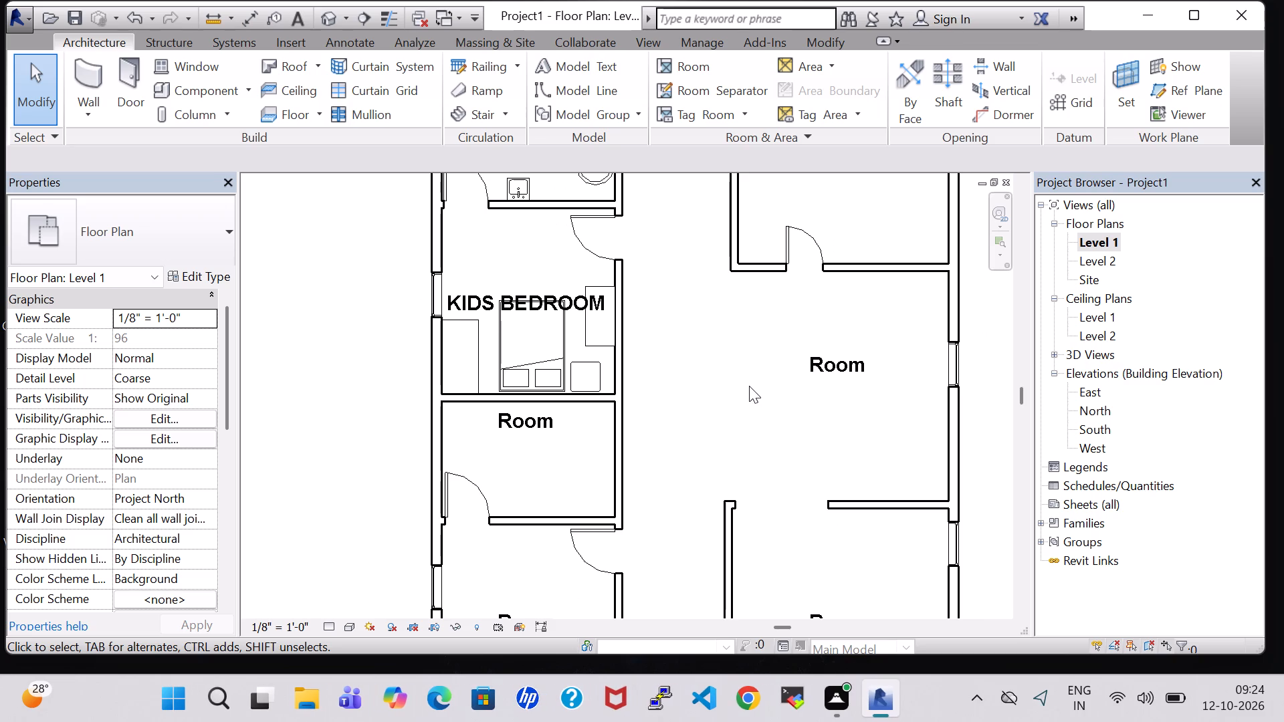
pyautogui.scroll(-4, 693, 334)
pyautogui.doubleClick(591, 390)
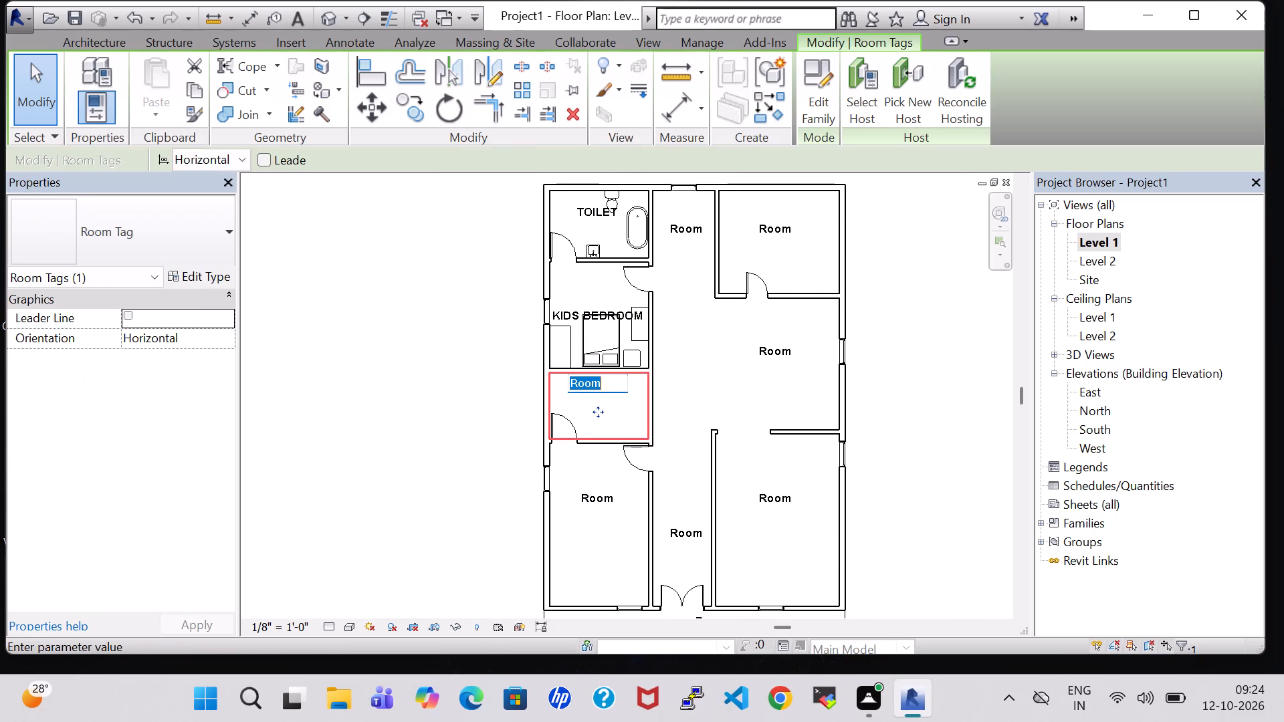
pyautogui.press('BackSpace')
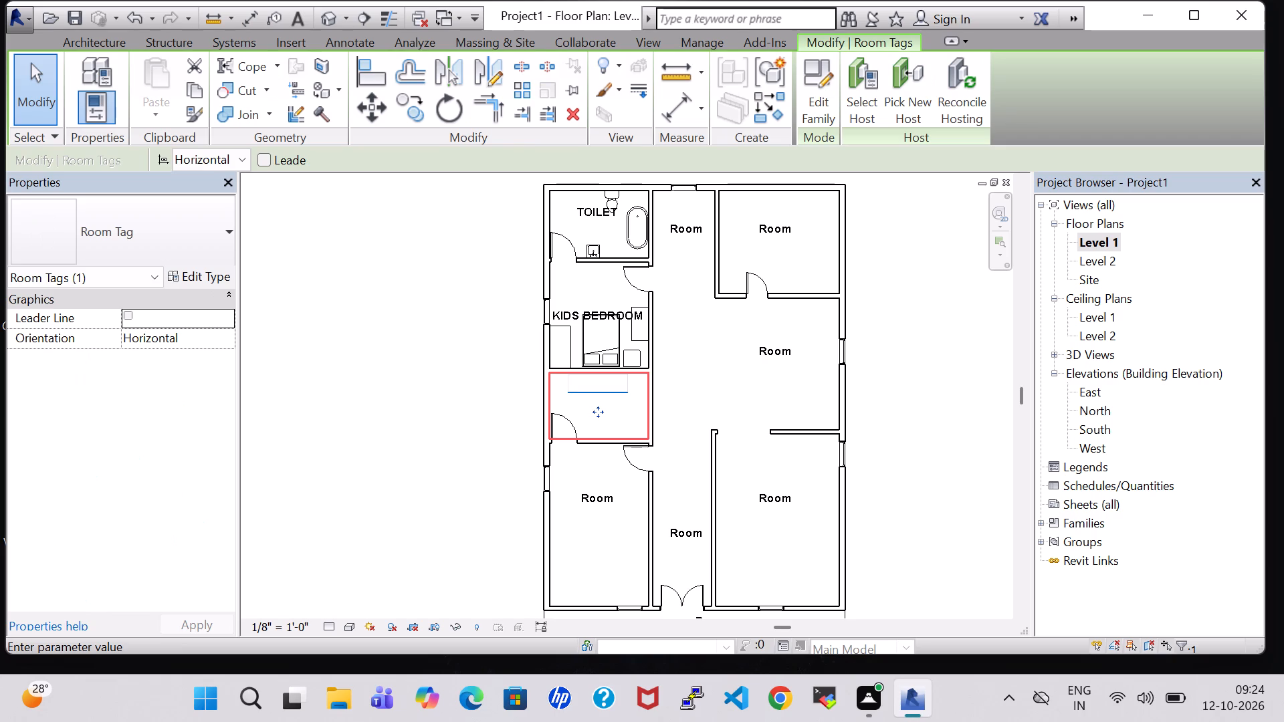
pyautogui.press('t')
pyautogui.press('BackSpace')
pyautogui.press('a')
pyautogui.write('T,')
pyautogui.press('BackSpace')
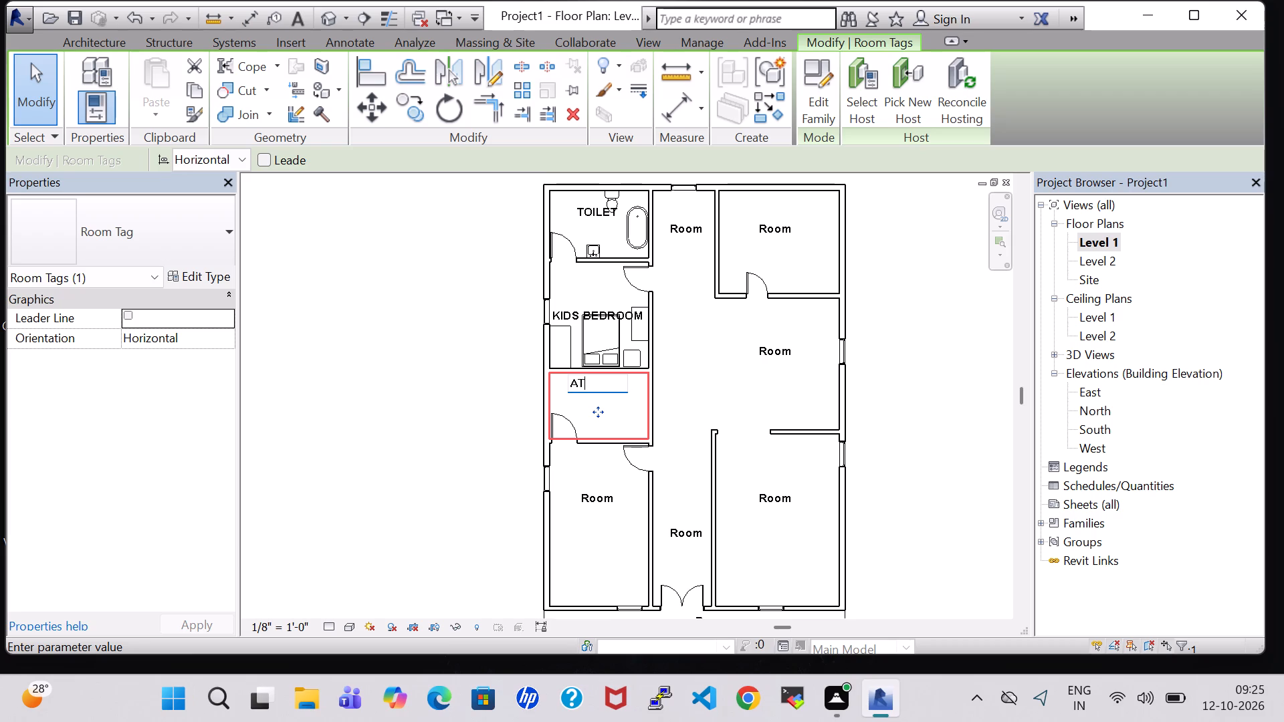
pyautogui.press('.')
pyautogui.write('TOILET')
pyautogui.press('Return')
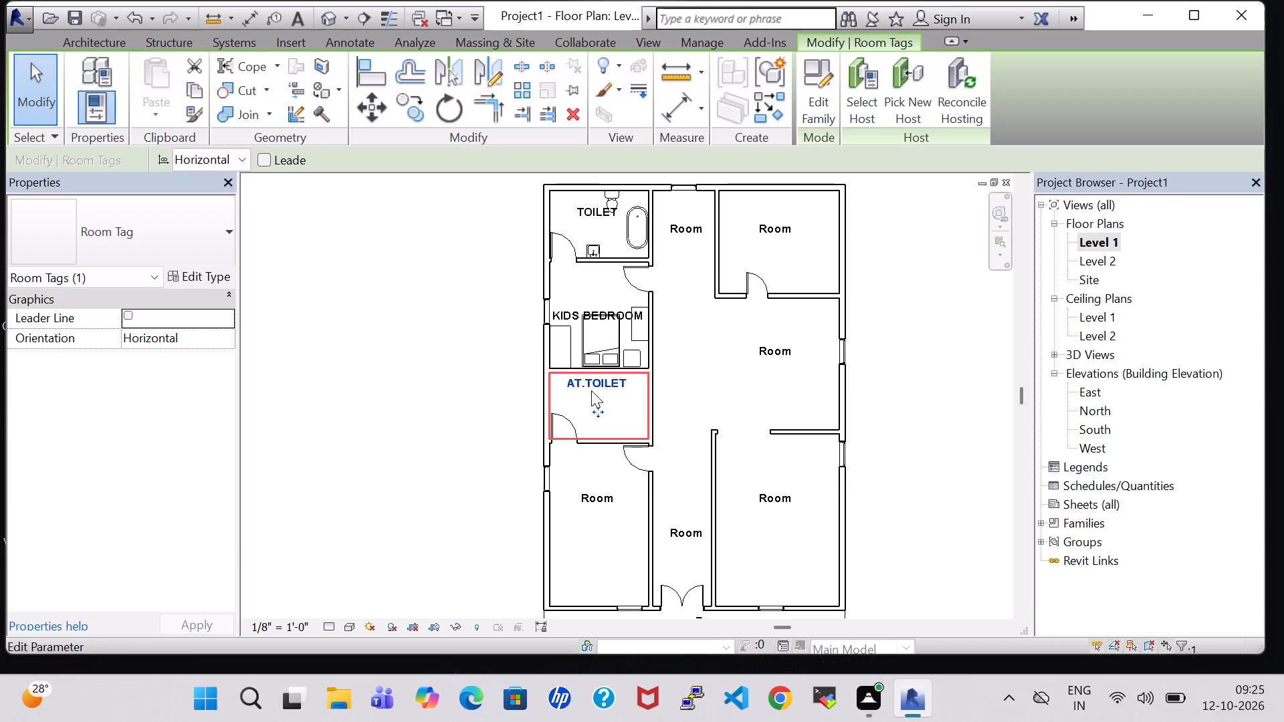
# Rename the room north of KIDS BEDROOM as AT.TOILET.
pyautogui.doubleClick(605, 209)
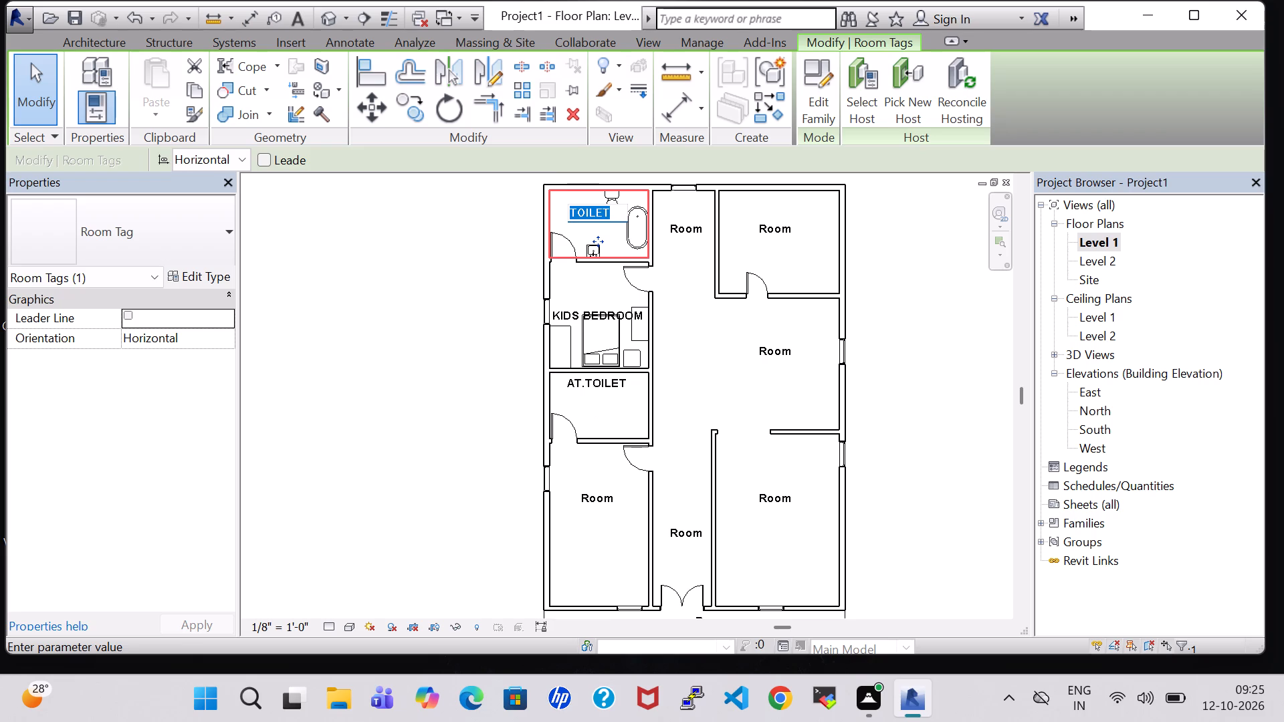
pyautogui.press('Left')
pyautogui.write('AT')
pyautogui.press('.')
pyautogui.press('Return')
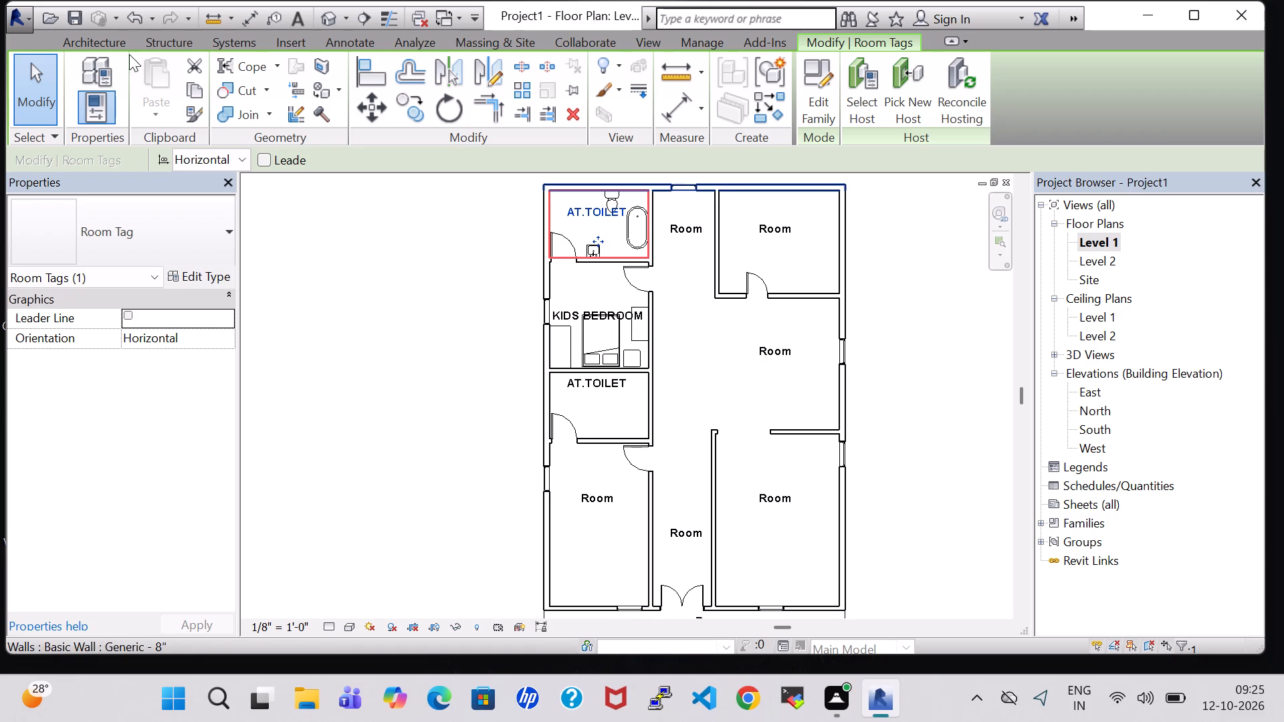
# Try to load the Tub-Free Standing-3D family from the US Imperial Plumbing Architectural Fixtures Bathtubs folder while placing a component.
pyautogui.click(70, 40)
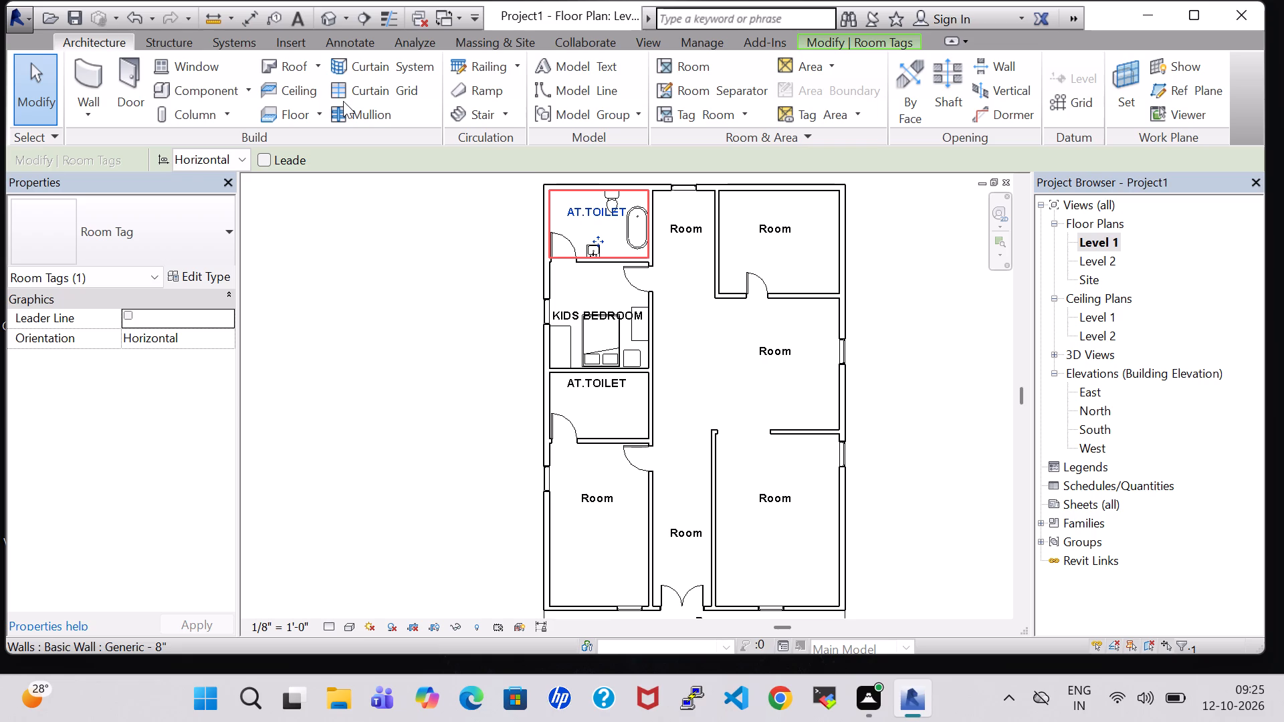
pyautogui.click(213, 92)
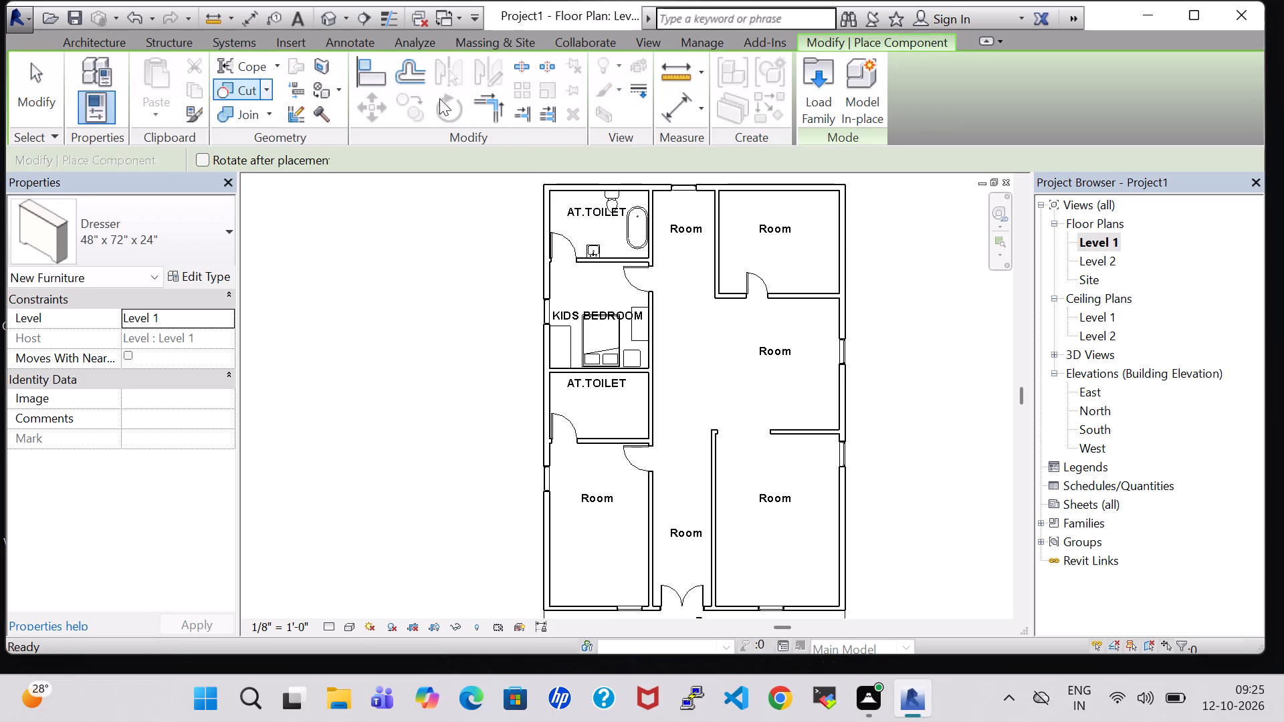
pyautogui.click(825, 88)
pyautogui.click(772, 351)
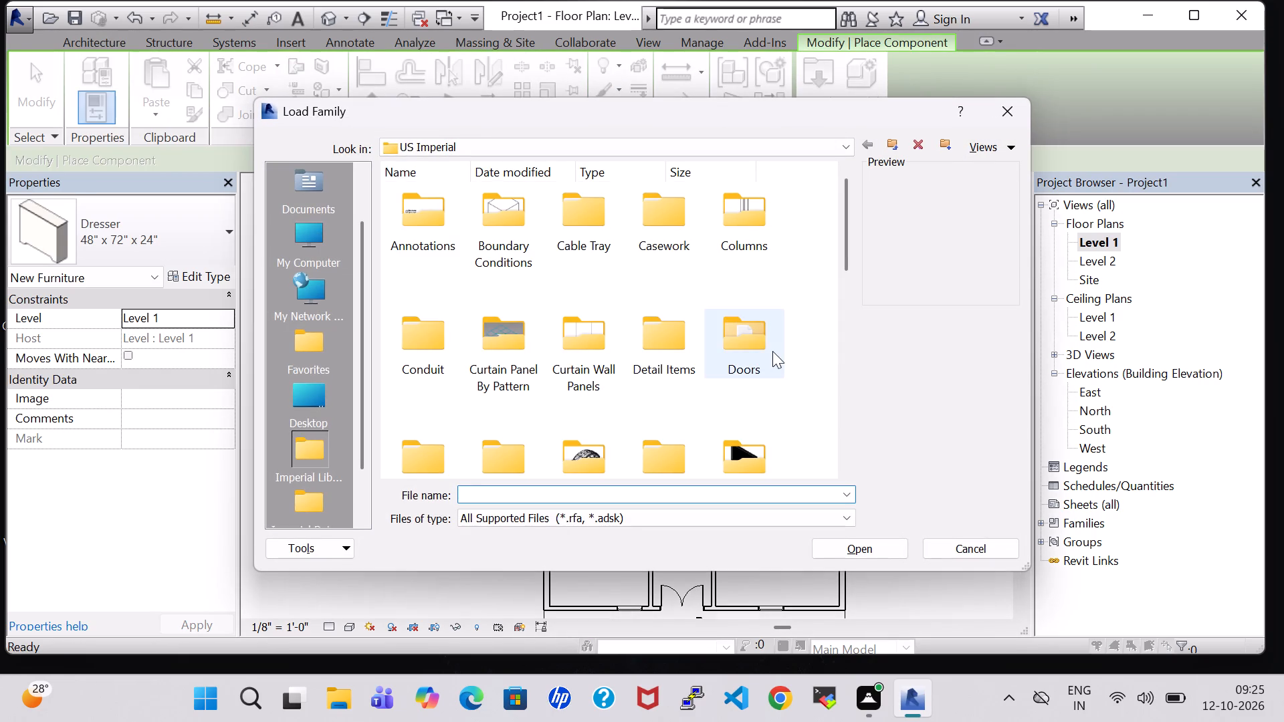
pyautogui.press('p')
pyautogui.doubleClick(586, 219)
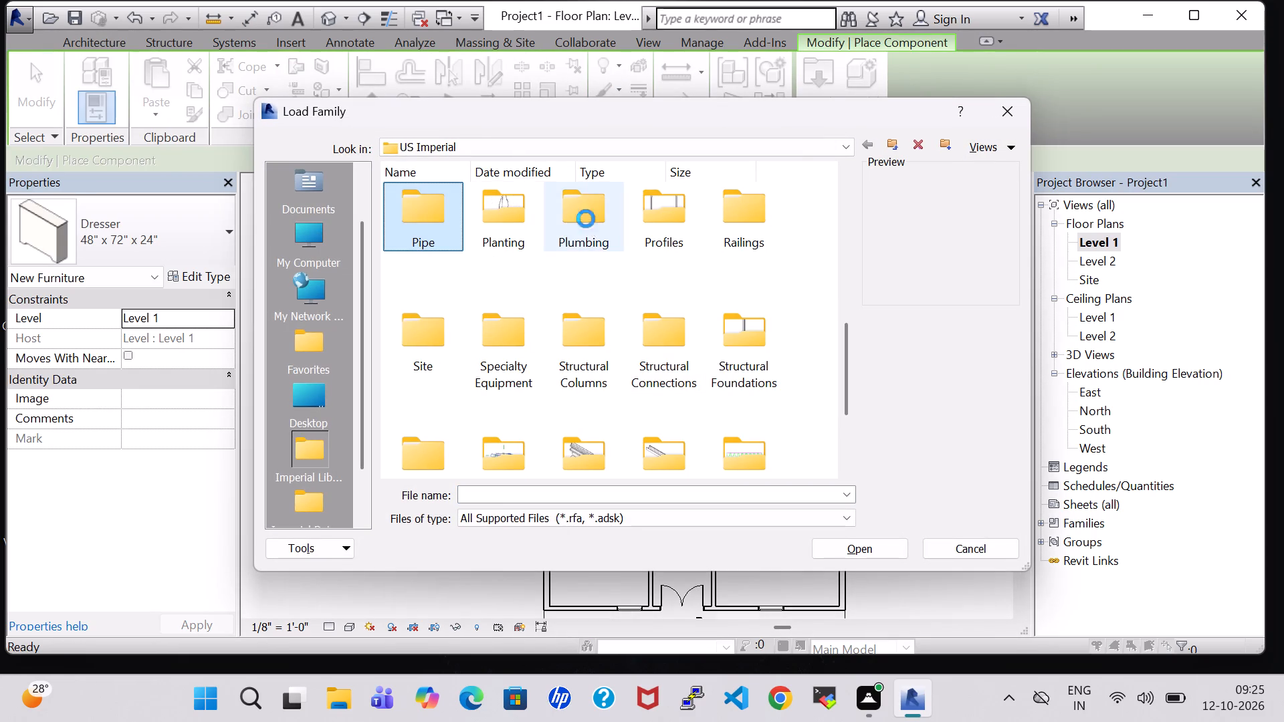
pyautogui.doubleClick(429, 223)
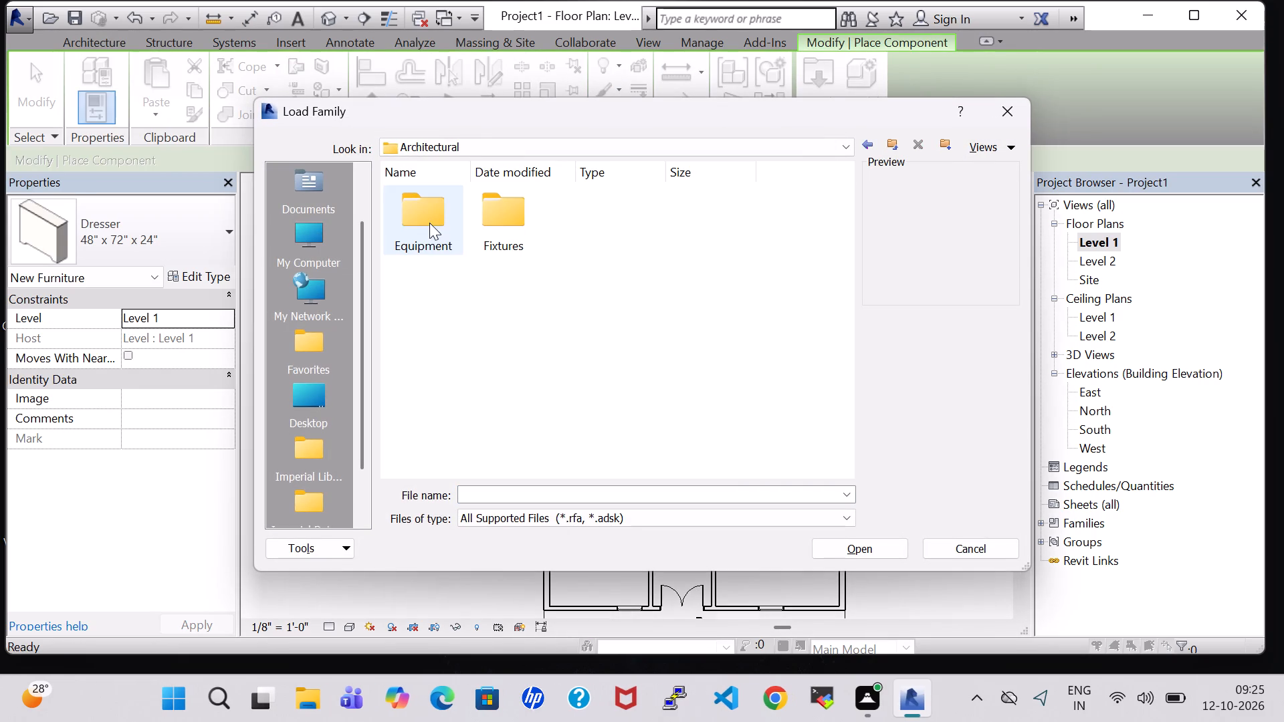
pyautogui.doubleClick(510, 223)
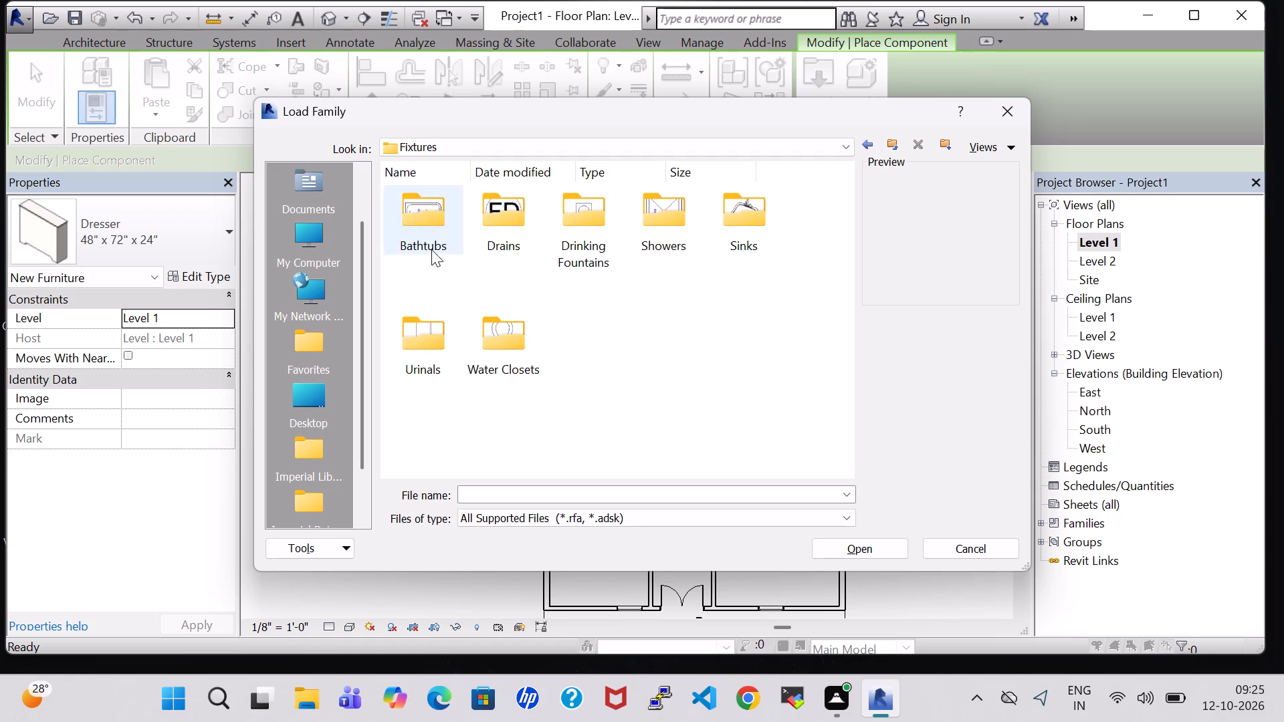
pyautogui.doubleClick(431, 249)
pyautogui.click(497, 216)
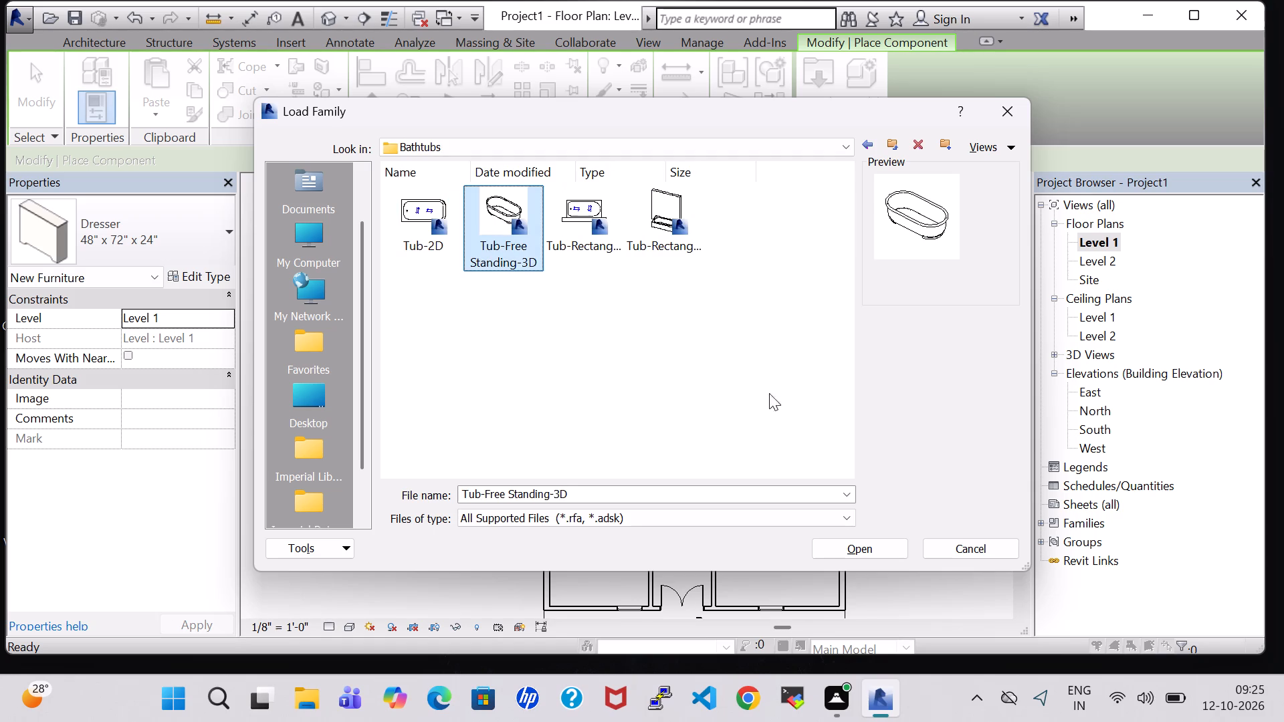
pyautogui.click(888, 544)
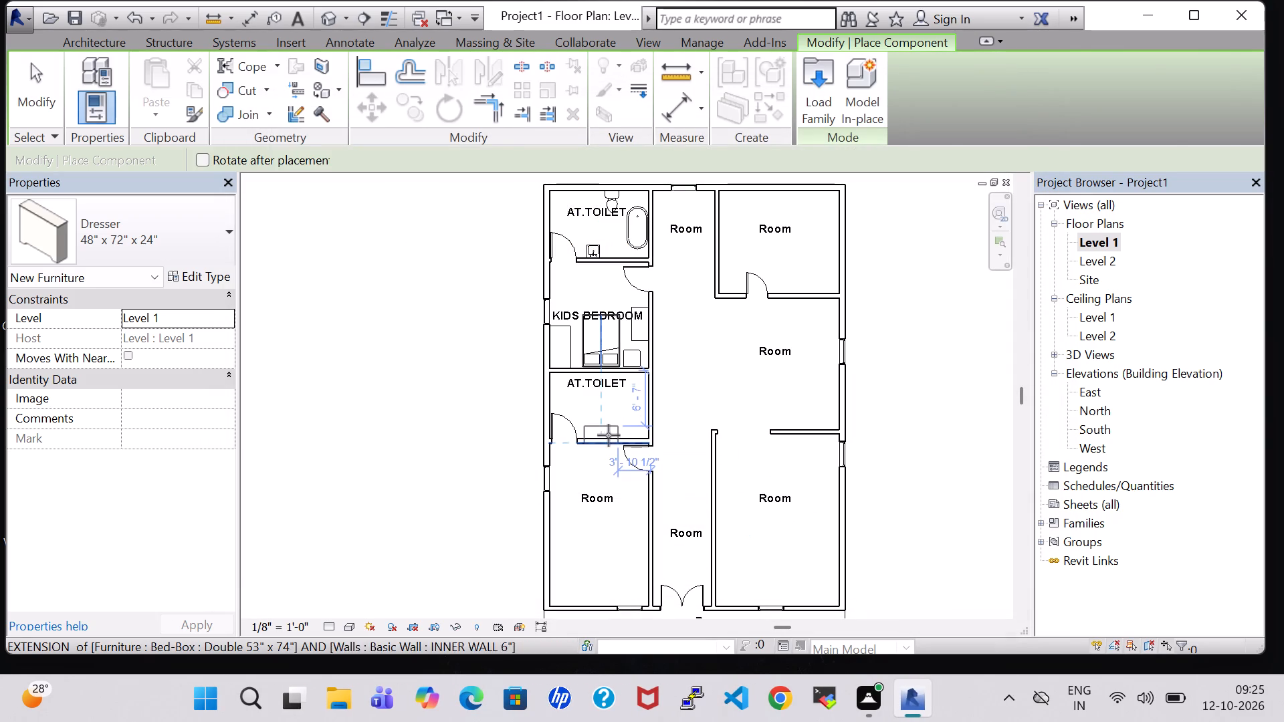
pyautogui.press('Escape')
# Place another 30" x 60" Tub-Free Standing-3D in the south AT.TOILET, about 1'-9" from its east wall and 4'-9" from its north wall.
pyautogui.click(637, 225)
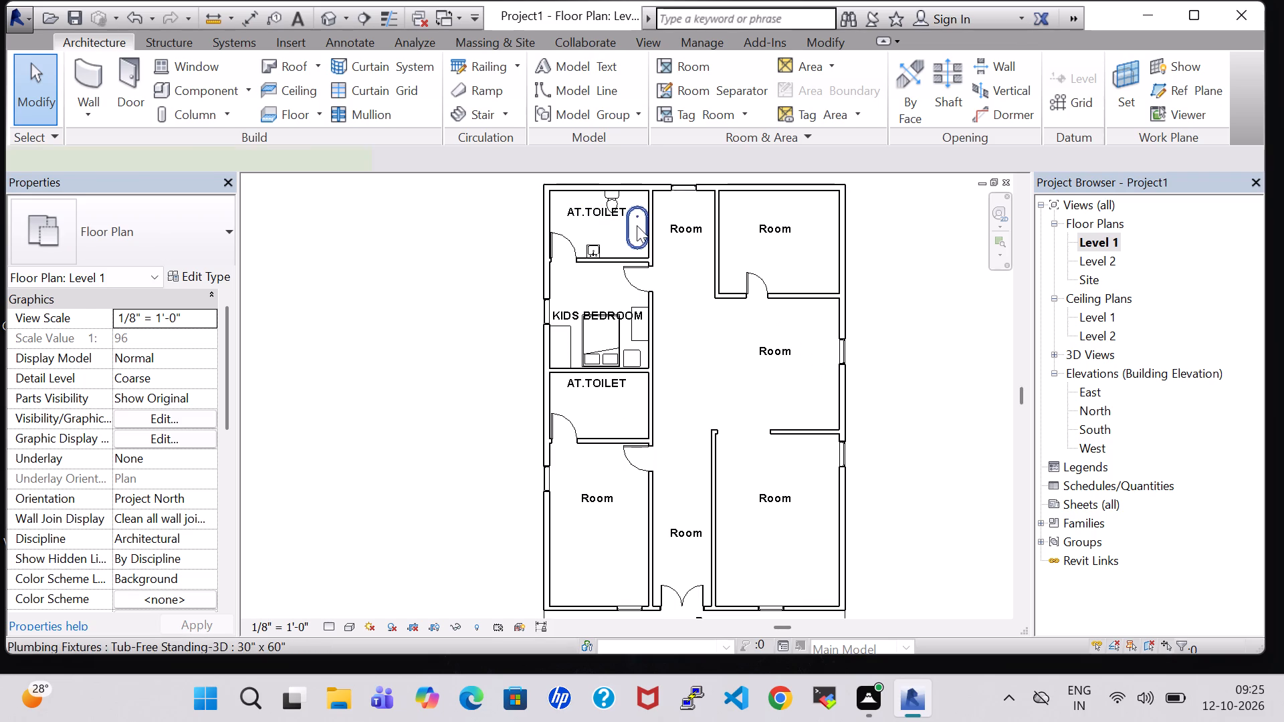
pyautogui.rightClick(637, 225)
pyautogui.click(724, 354)
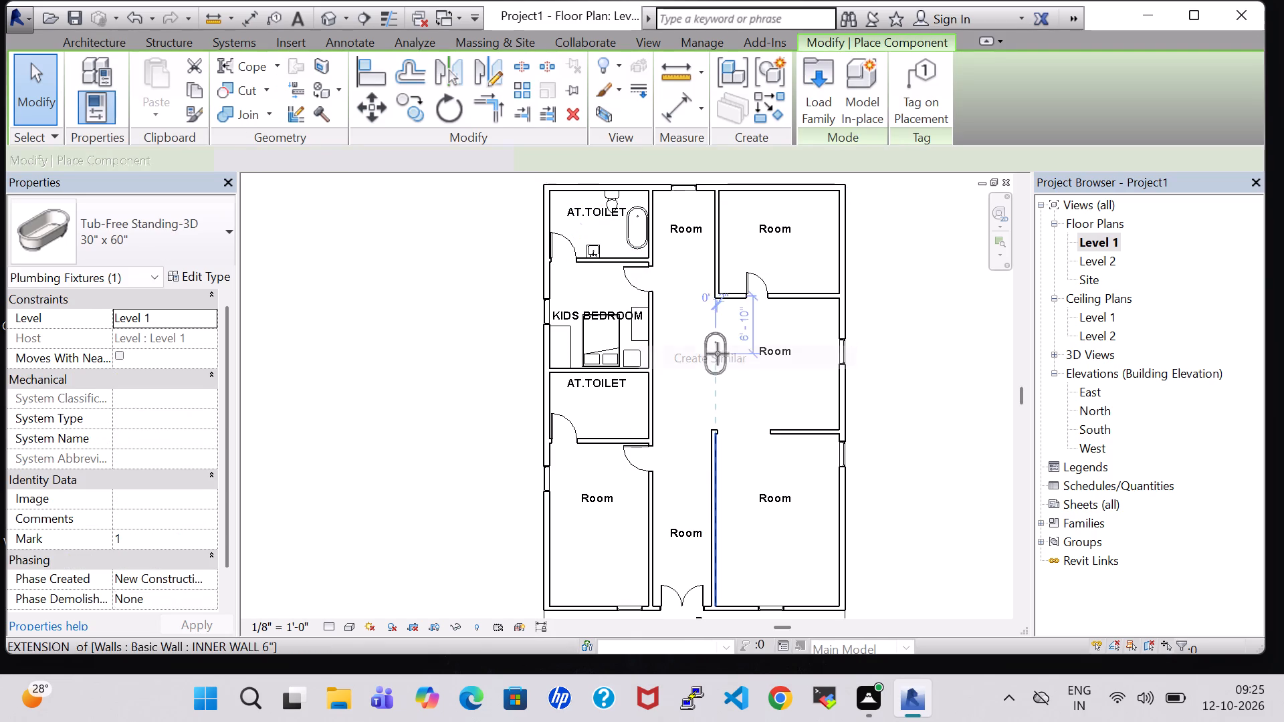
pyautogui.scroll(6, 636, 407)
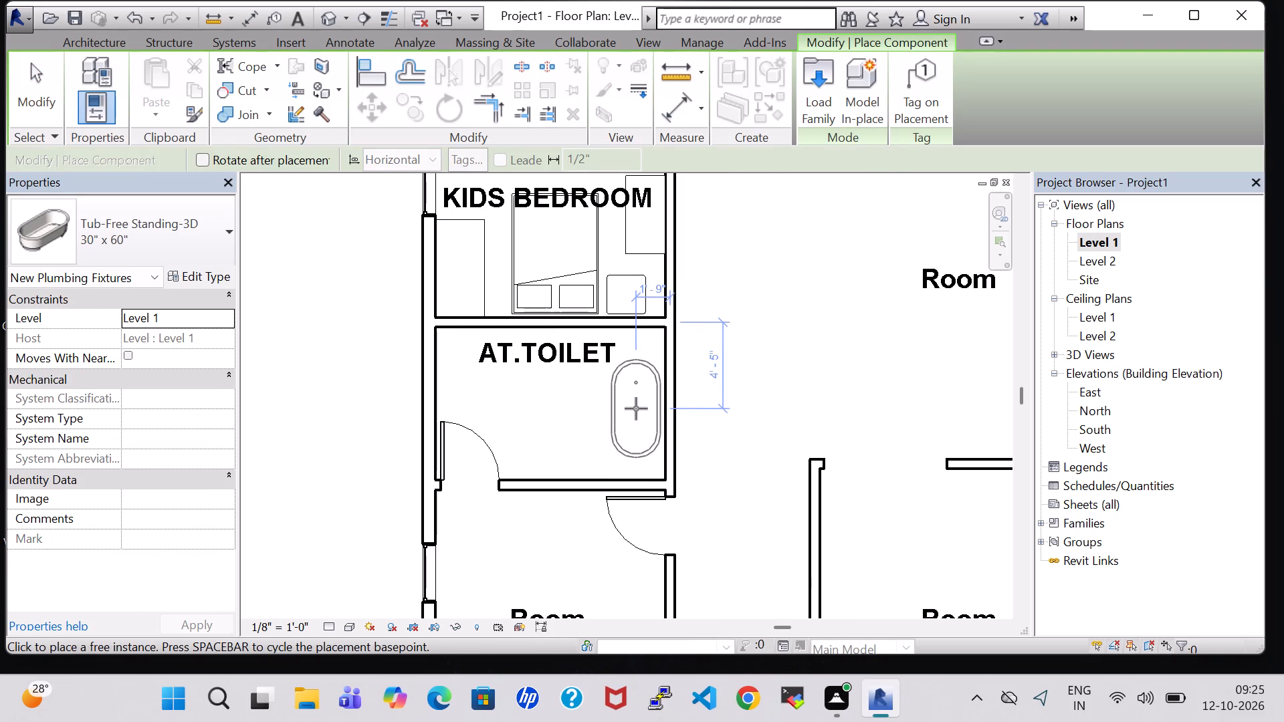
pyautogui.scroll(5, 636, 412)
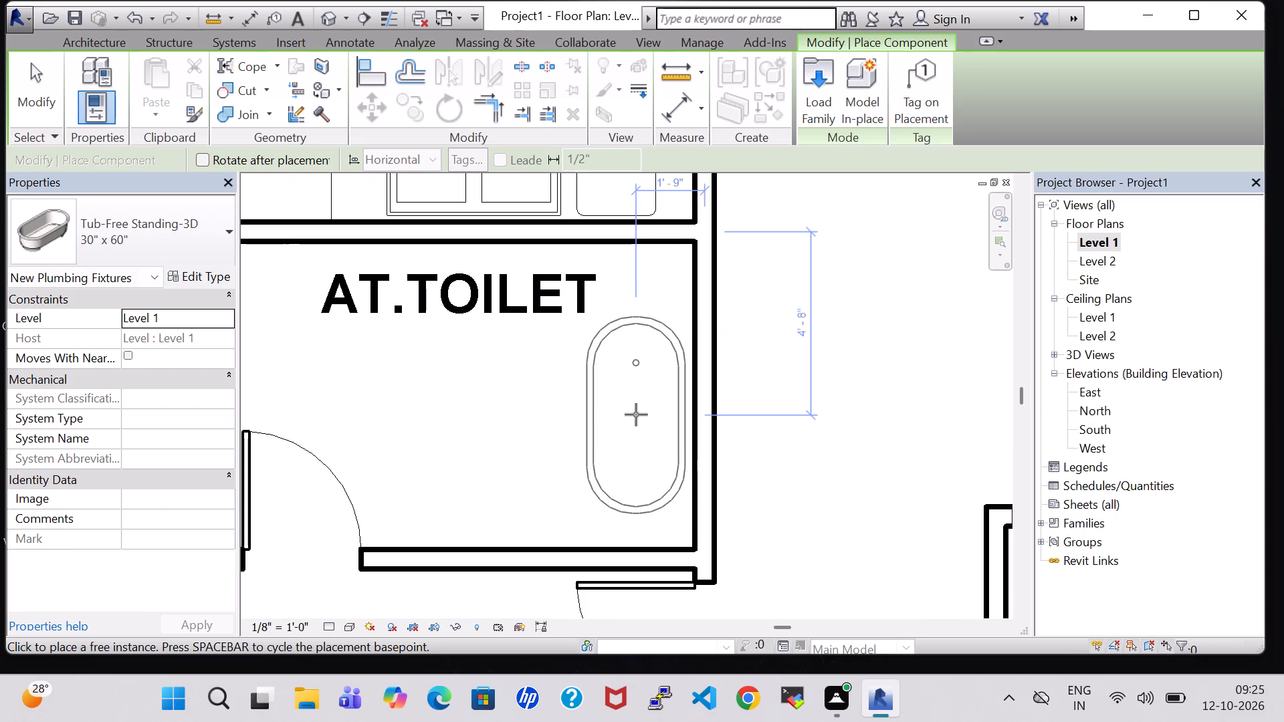
pyautogui.click(636, 417)
pyautogui.press('Escape')
pyautogui.press('Escape')
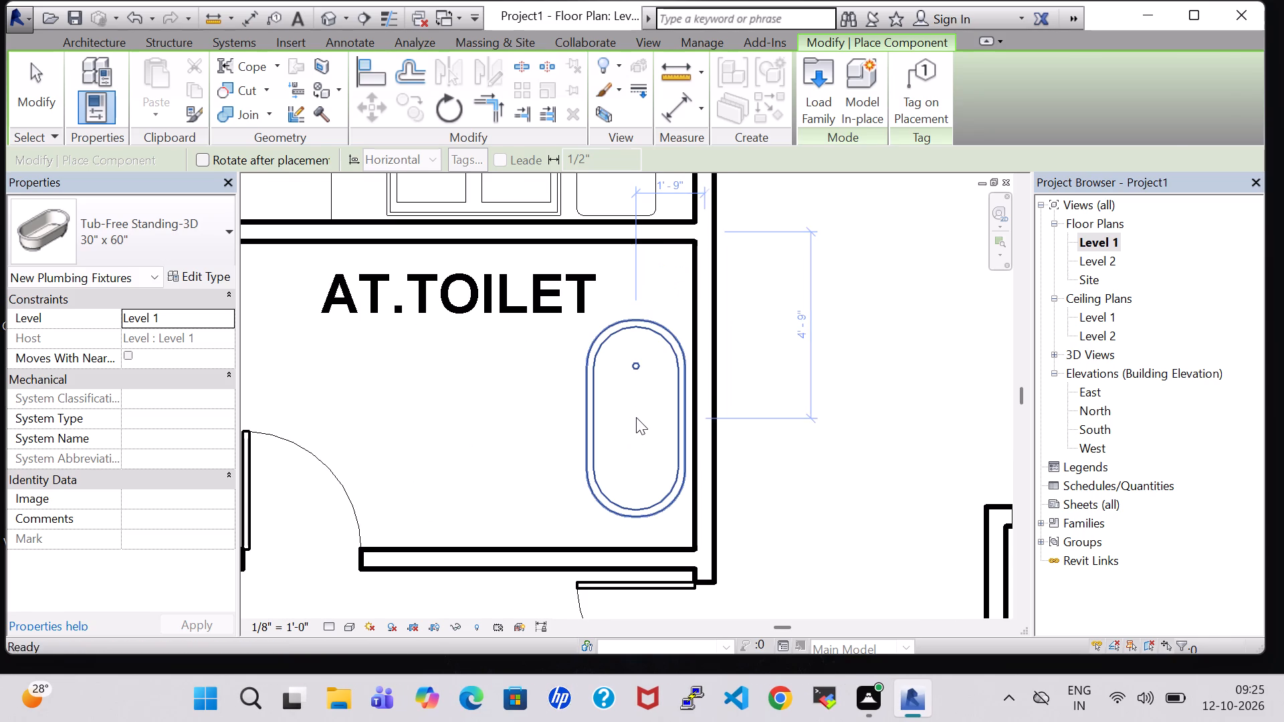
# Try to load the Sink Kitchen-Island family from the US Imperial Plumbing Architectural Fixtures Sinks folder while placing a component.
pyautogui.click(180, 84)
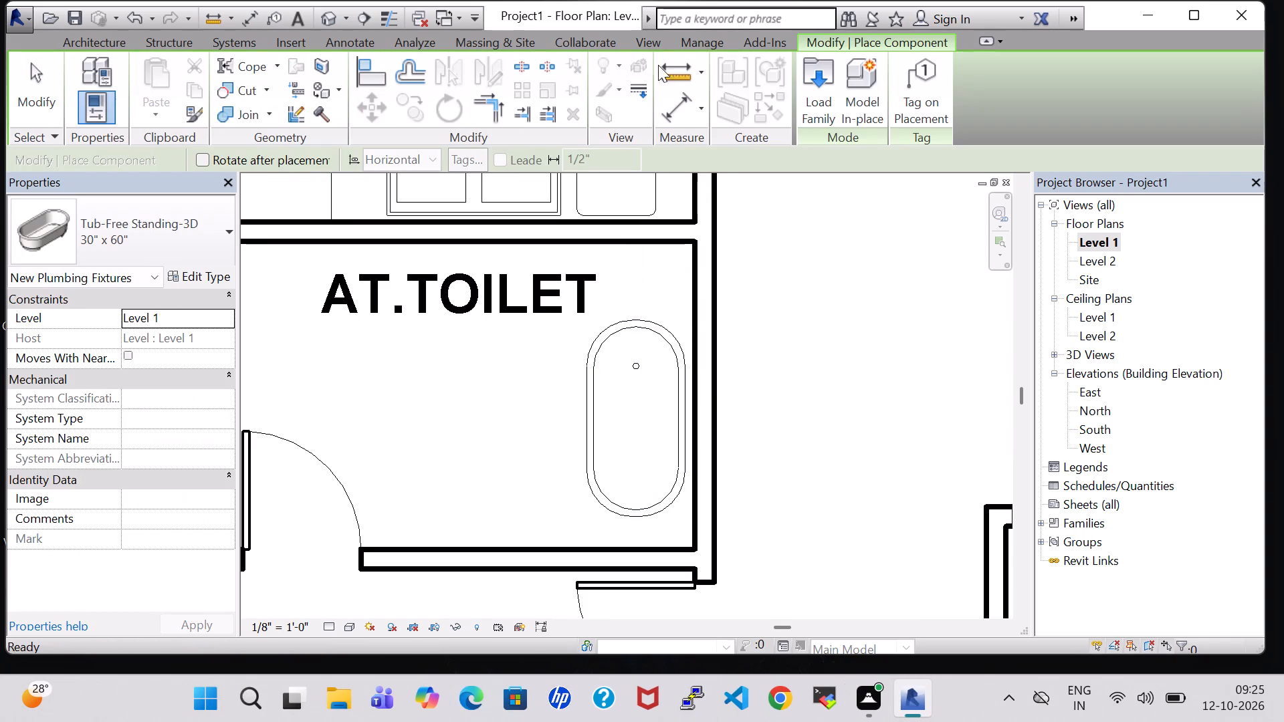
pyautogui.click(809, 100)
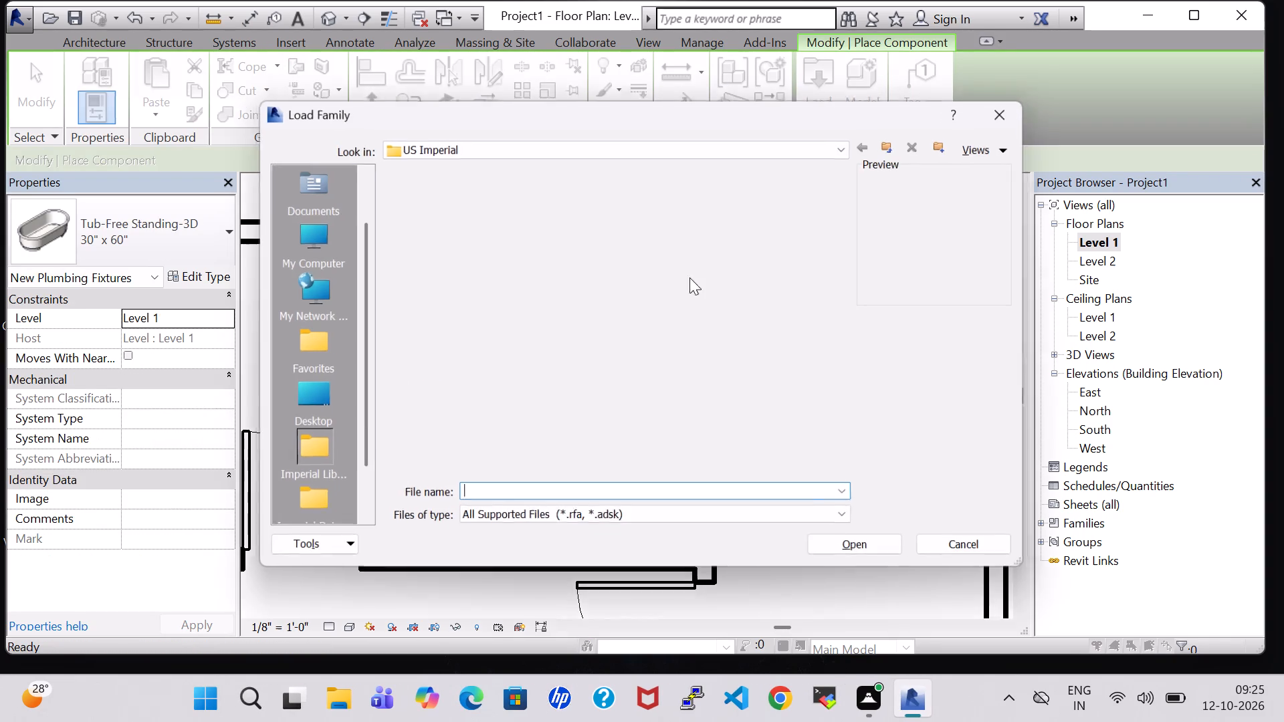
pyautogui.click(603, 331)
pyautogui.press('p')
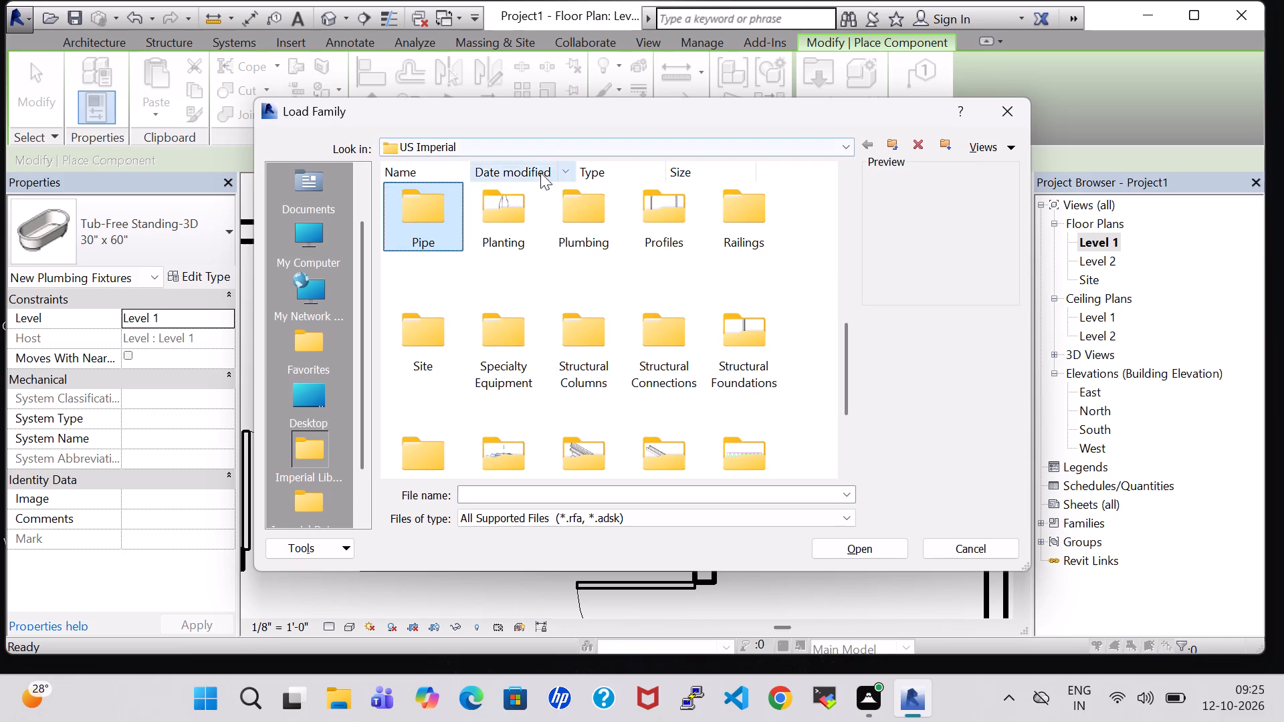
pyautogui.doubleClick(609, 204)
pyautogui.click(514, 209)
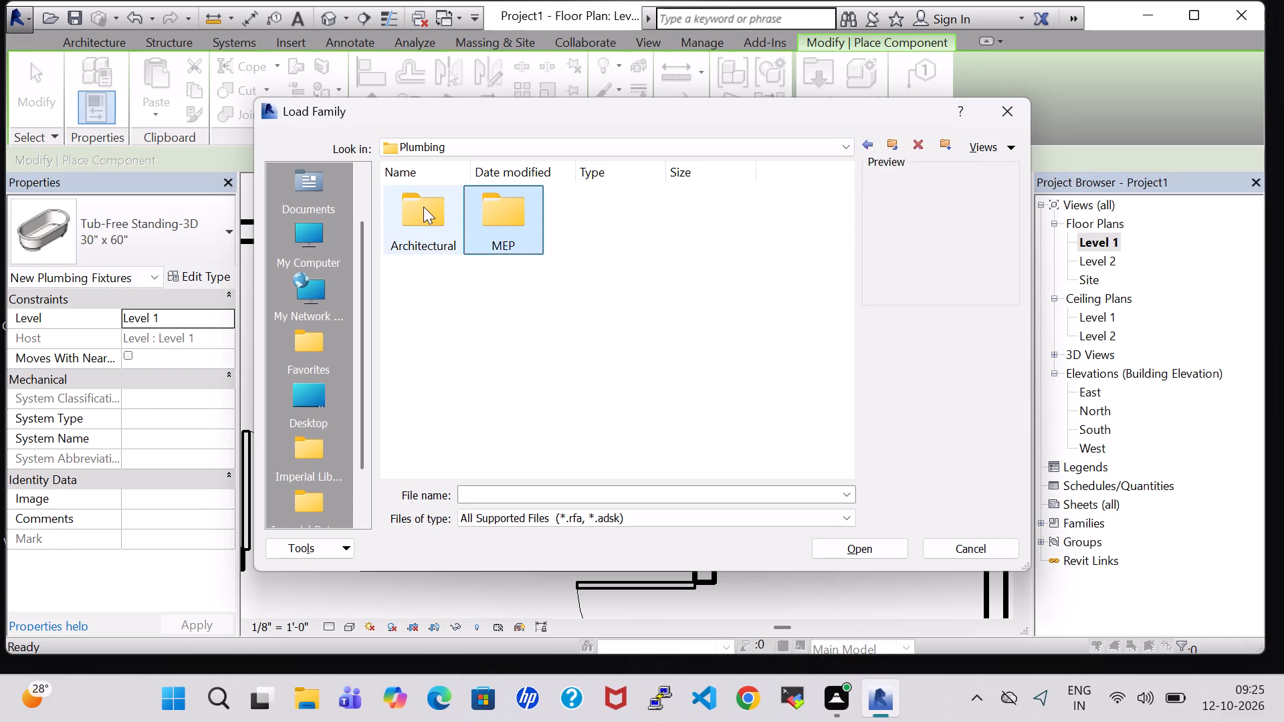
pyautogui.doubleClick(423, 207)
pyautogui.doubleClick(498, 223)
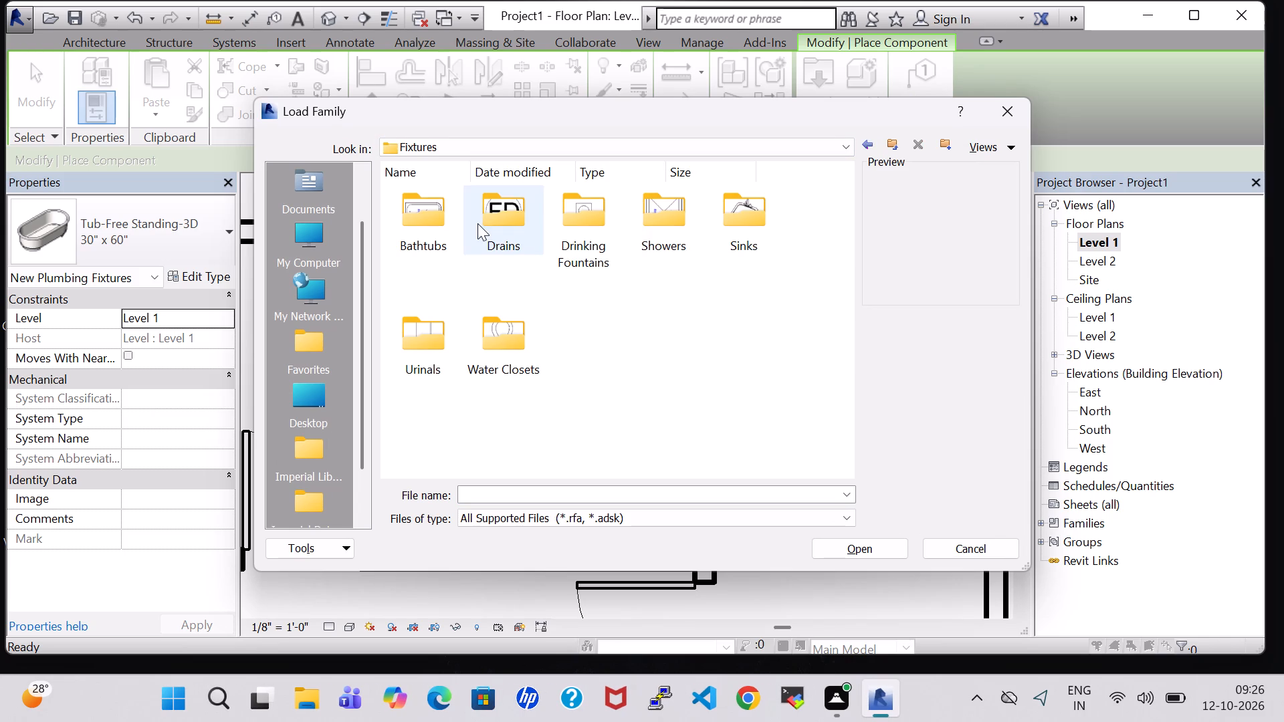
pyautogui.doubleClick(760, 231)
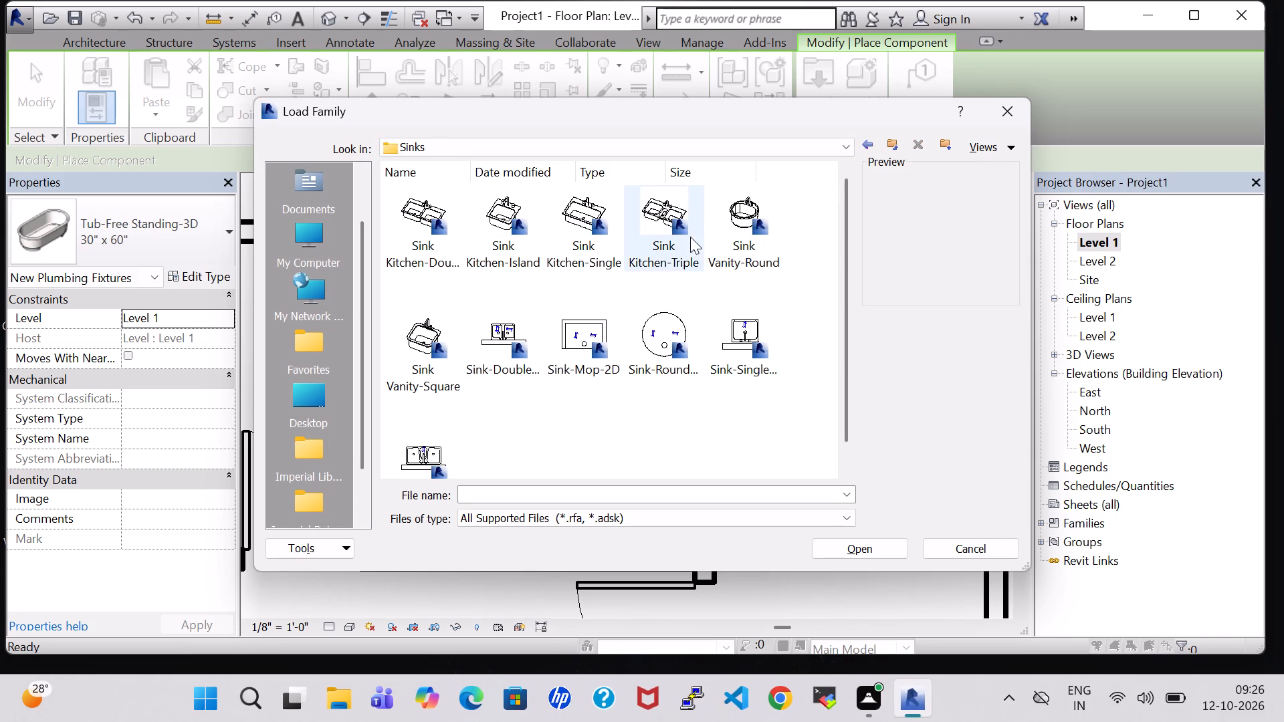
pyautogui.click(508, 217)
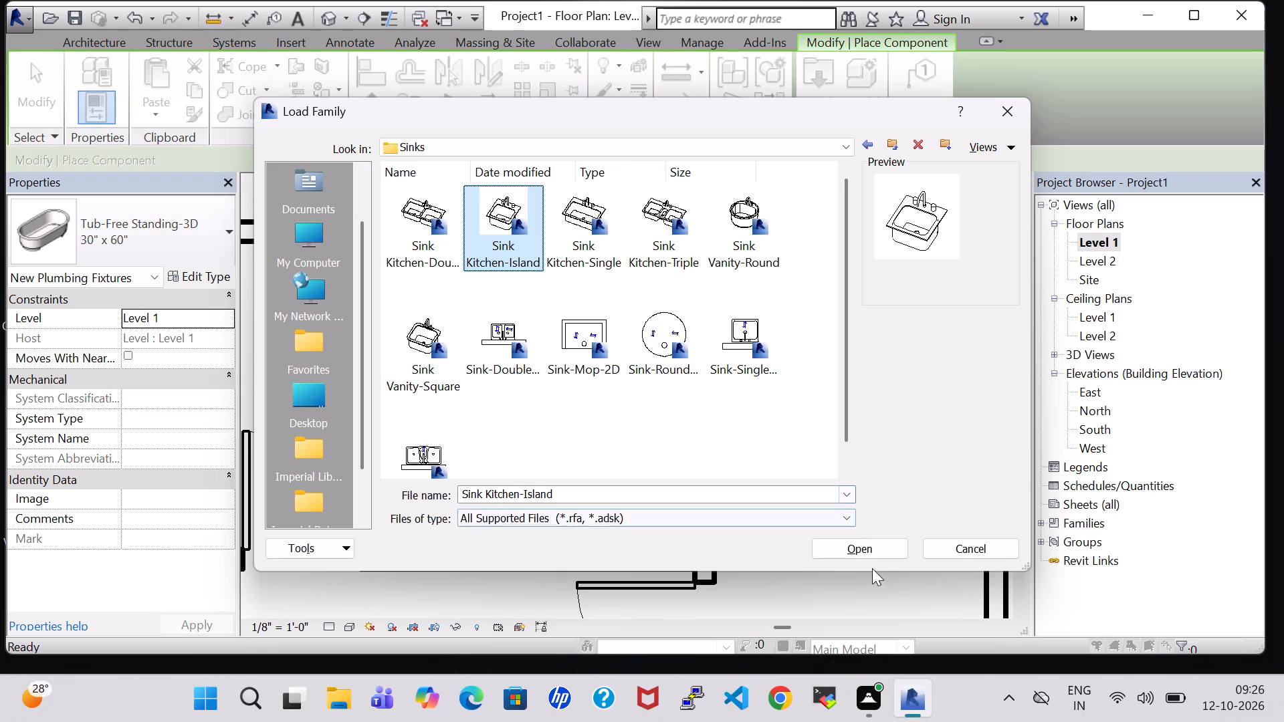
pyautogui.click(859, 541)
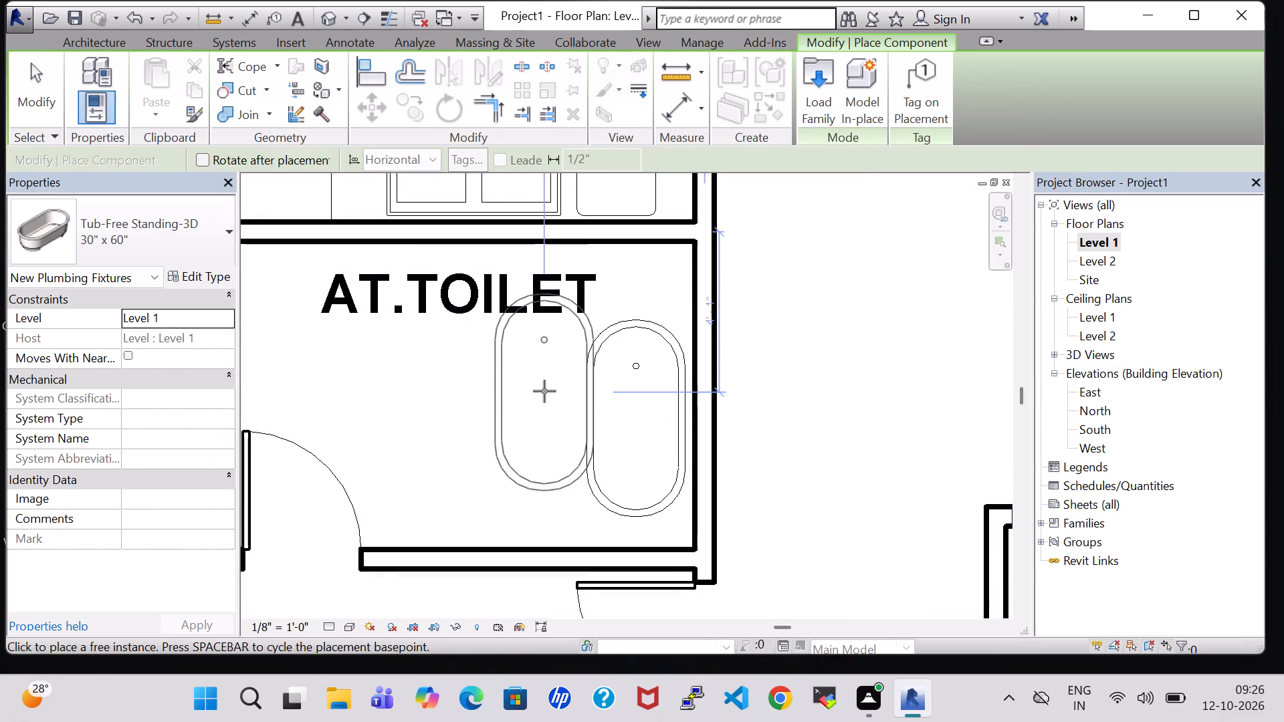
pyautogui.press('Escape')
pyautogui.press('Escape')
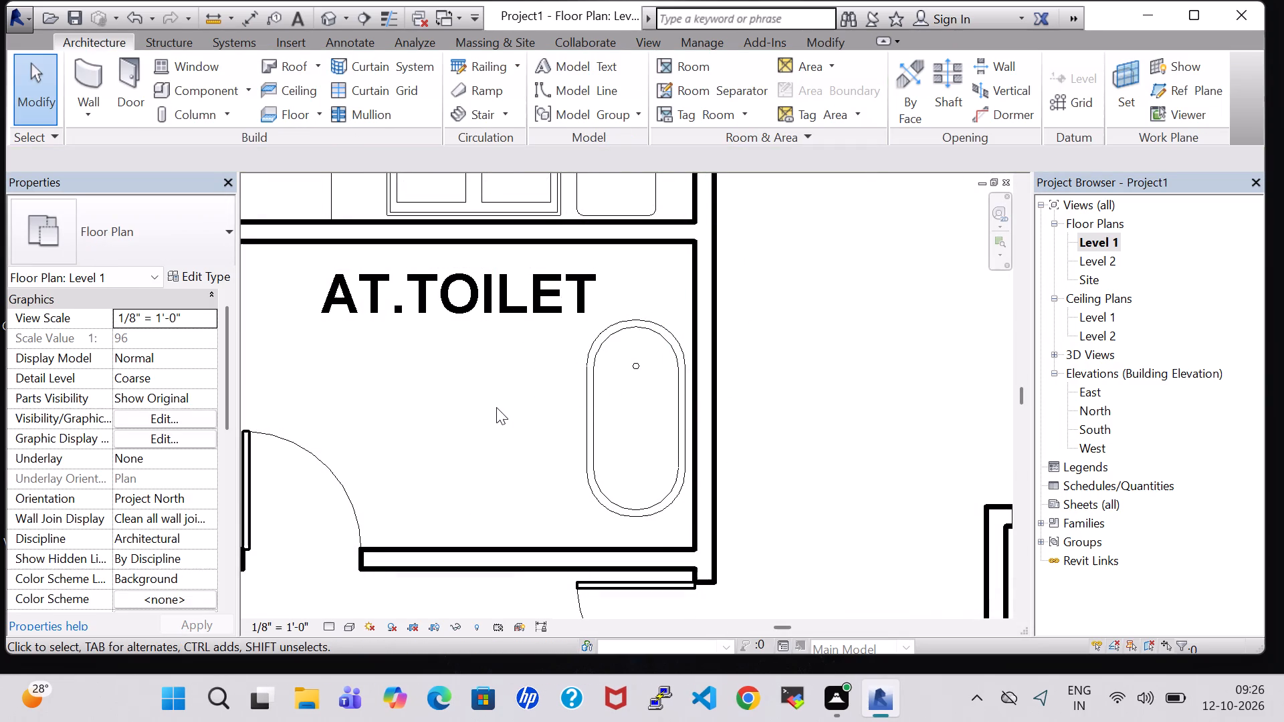
# Place another 18" x 18" Sink Kitchen-Island, rotated to back onto the south AT.TOILET's south wall beside the door, about 3'-9" from the west wall.
pyautogui.scroll(-11, 496, 407)
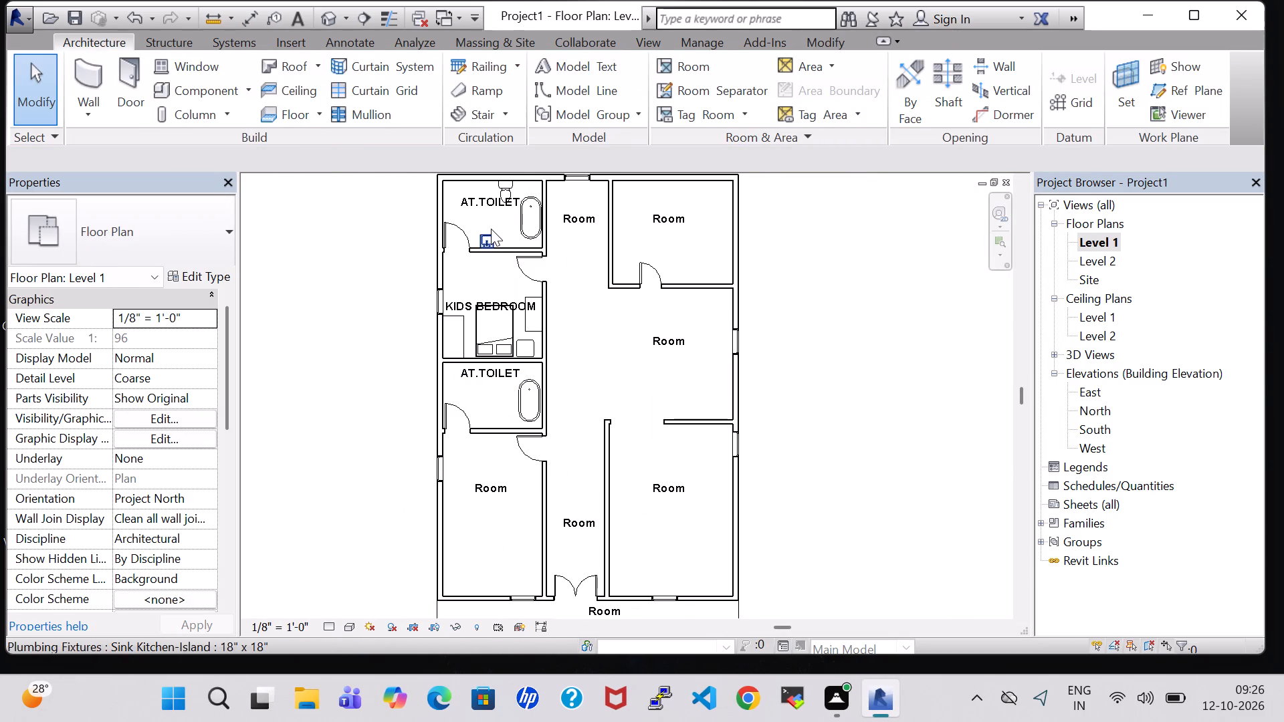
pyautogui.click(492, 231)
pyautogui.rightClick(492, 231)
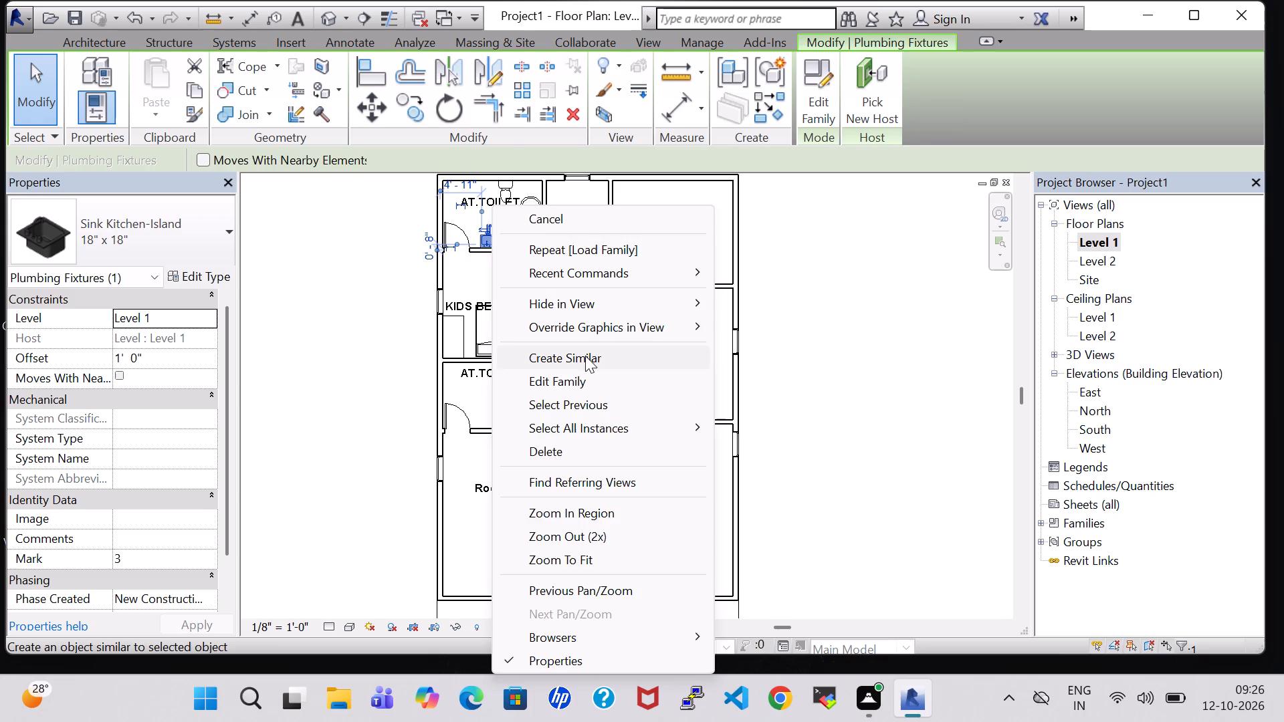
pyautogui.click(585, 356)
pyautogui.scroll(5, 512, 398)
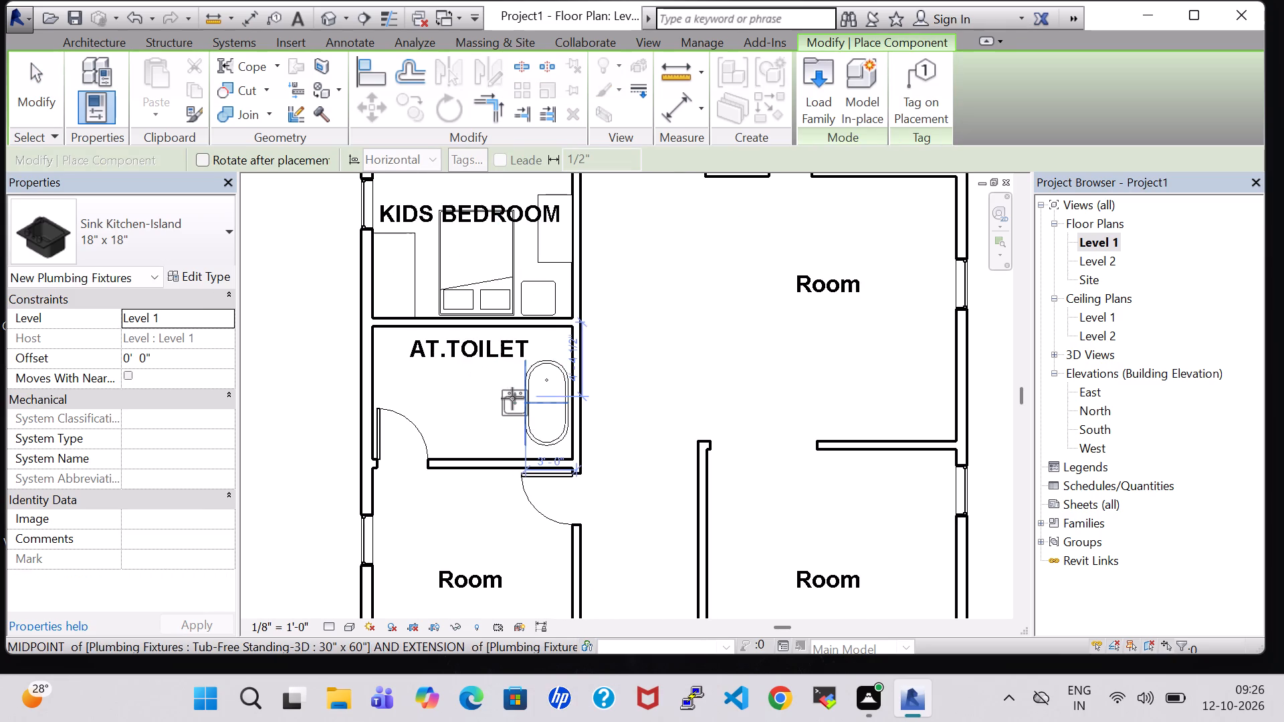
pyautogui.press('space')
pyautogui.press('space')
pyautogui.press('space')
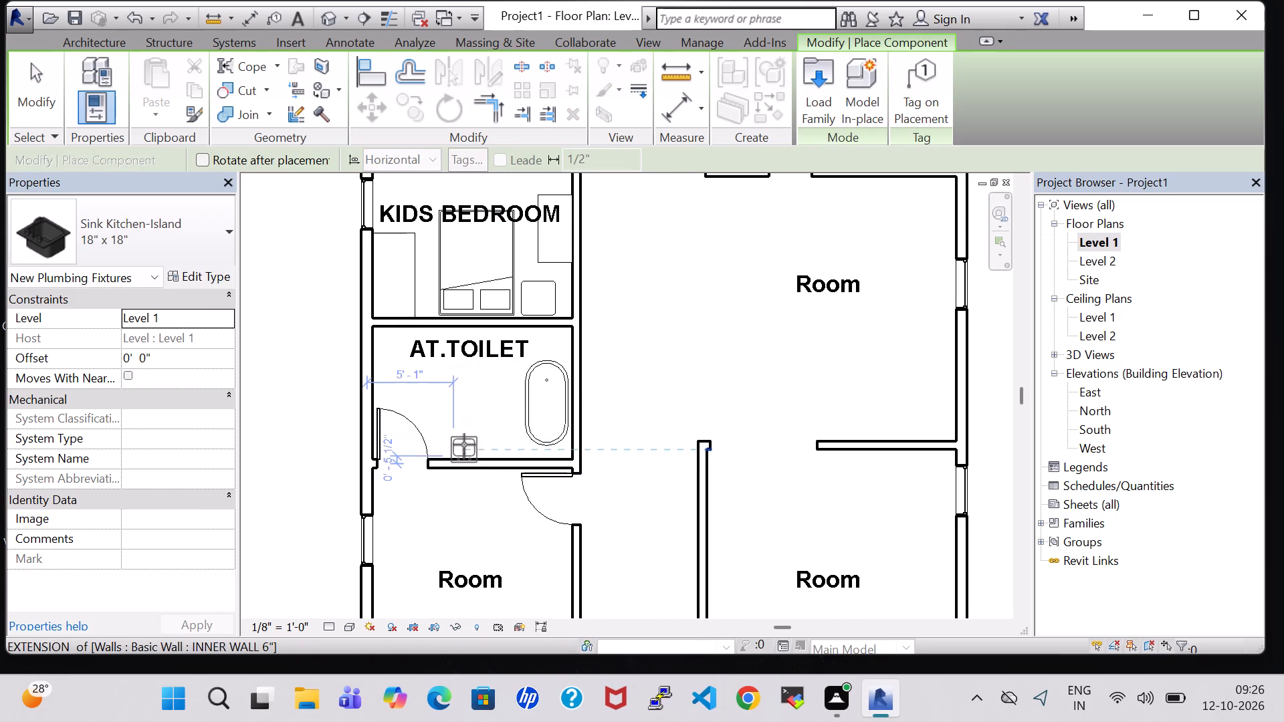
pyautogui.scroll(10, 449, 441)
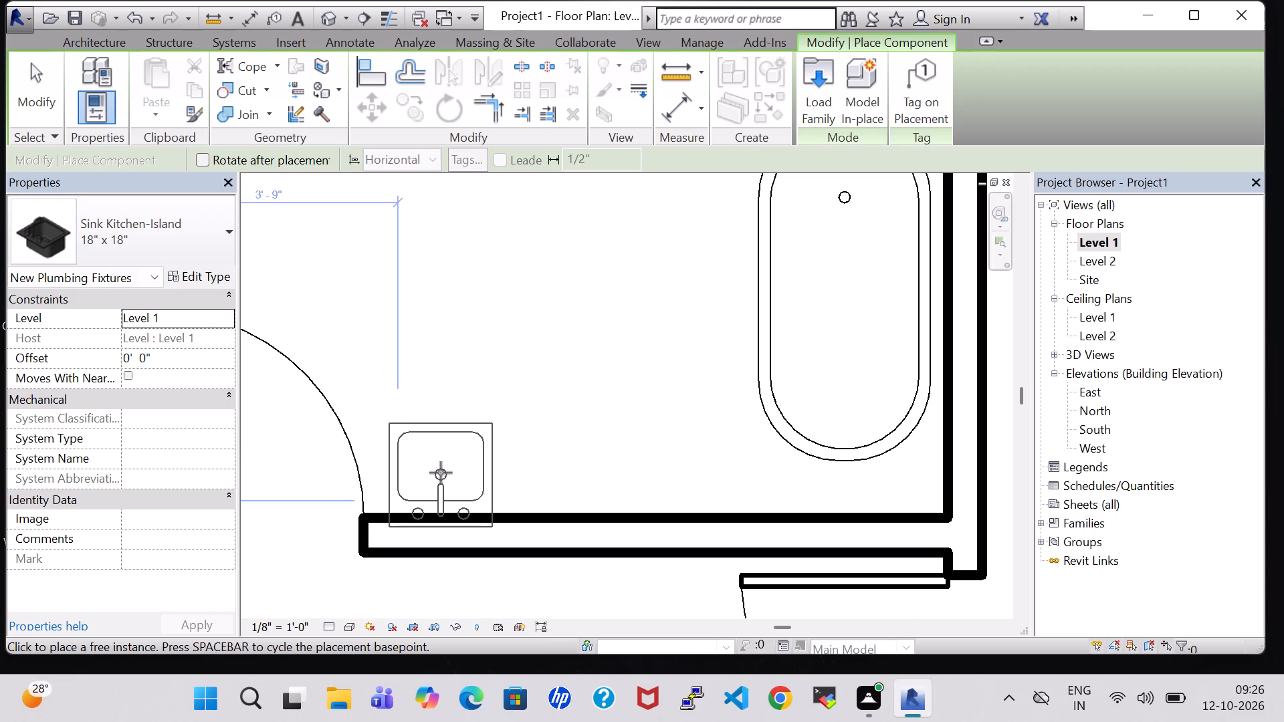
pyautogui.click(441, 463)
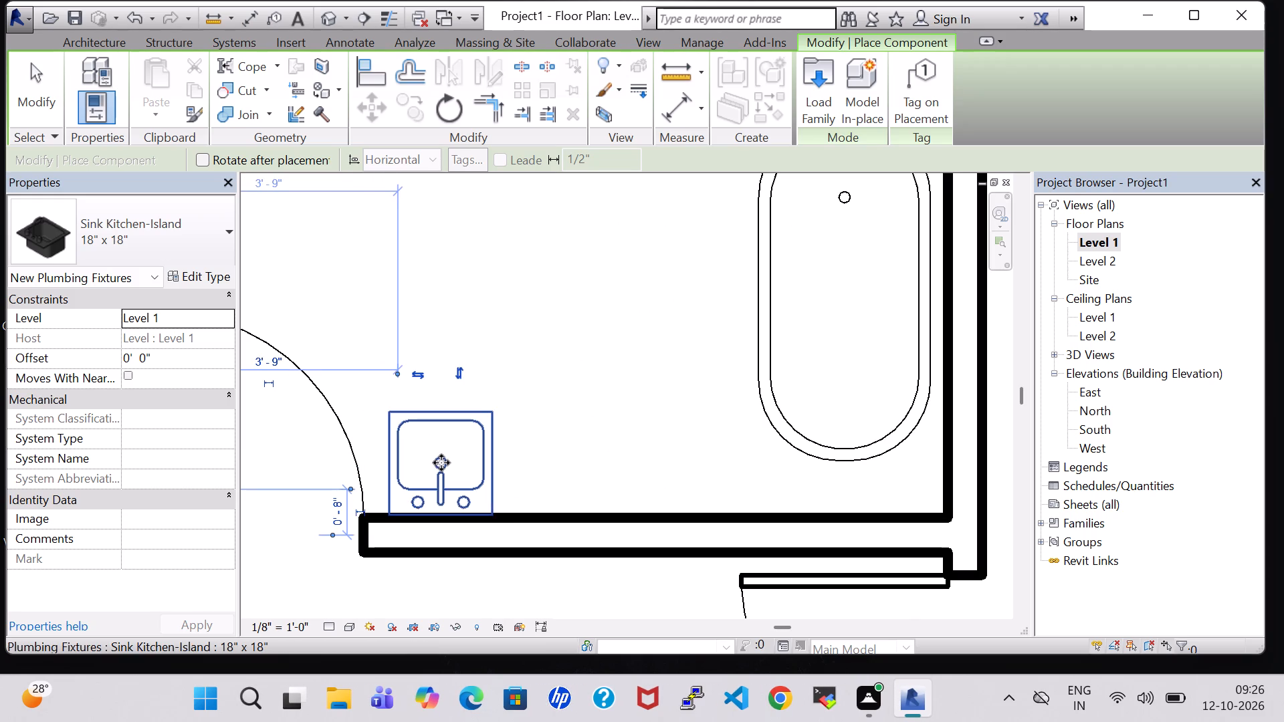
pyautogui.press('Escape')
pyautogui.press('Escape')
# Set the offset of the sink in the south AT.TOILET to 1' 0".
pyautogui.click(441, 463)
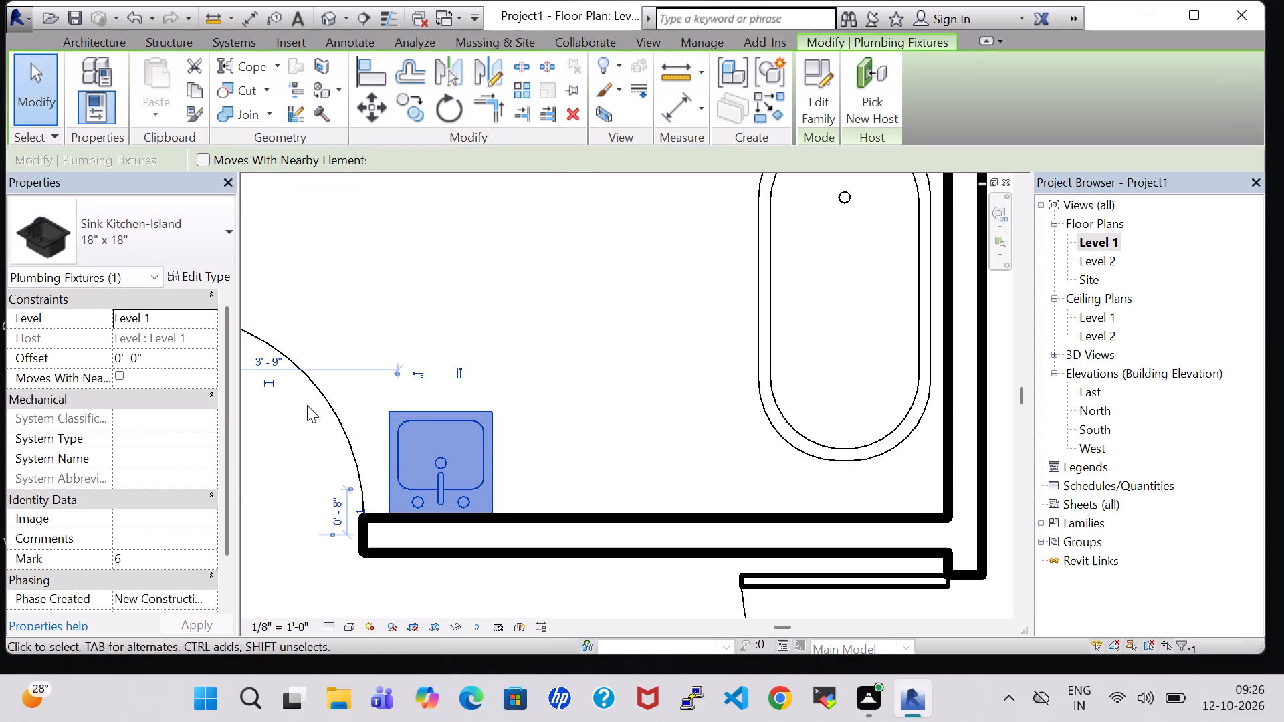
pyautogui.click(124, 361)
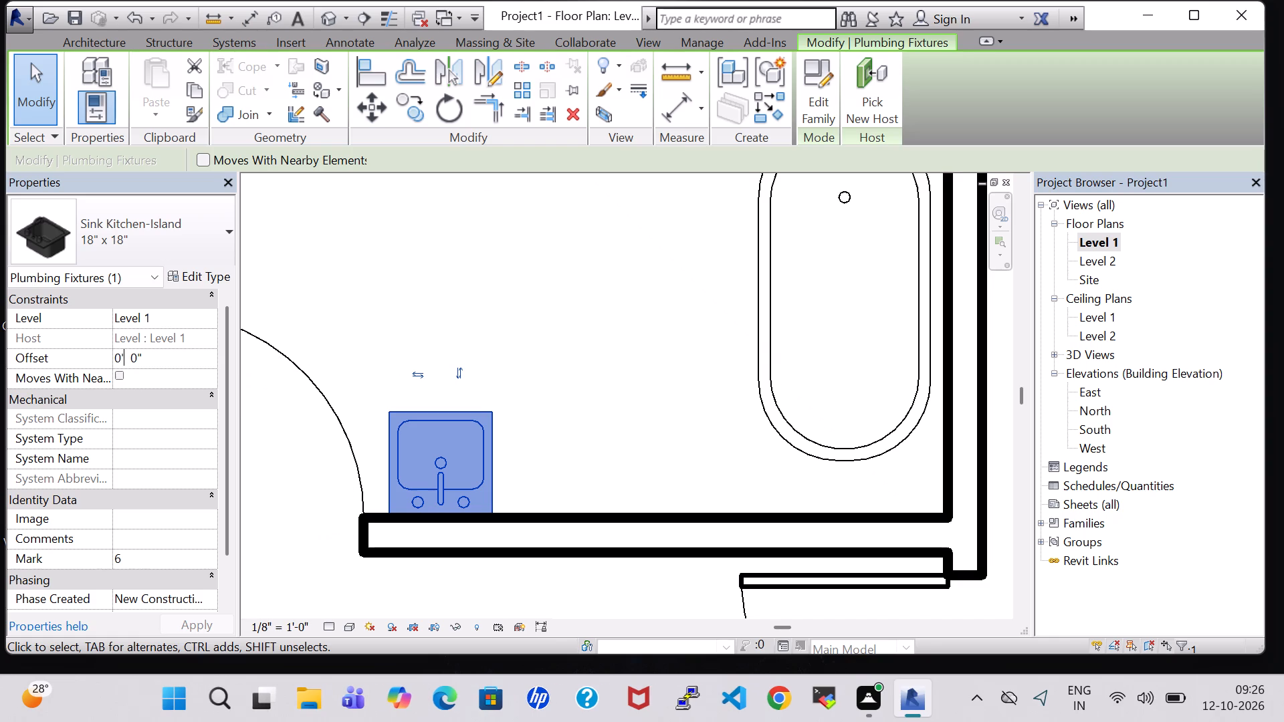
pyautogui.press('Left')
pyautogui.press('BackSpace')
pyautogui.press('1')
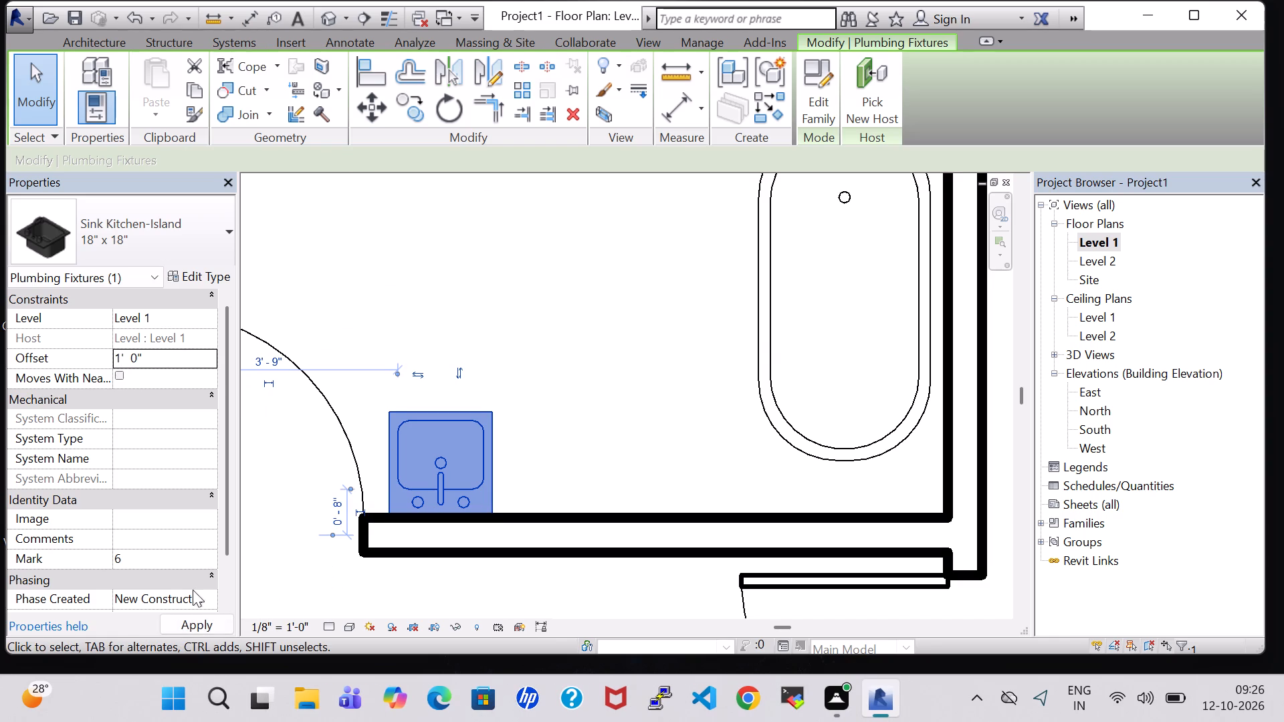
pyautogui.click(555, 329)
pyautogui.click(480, 411)
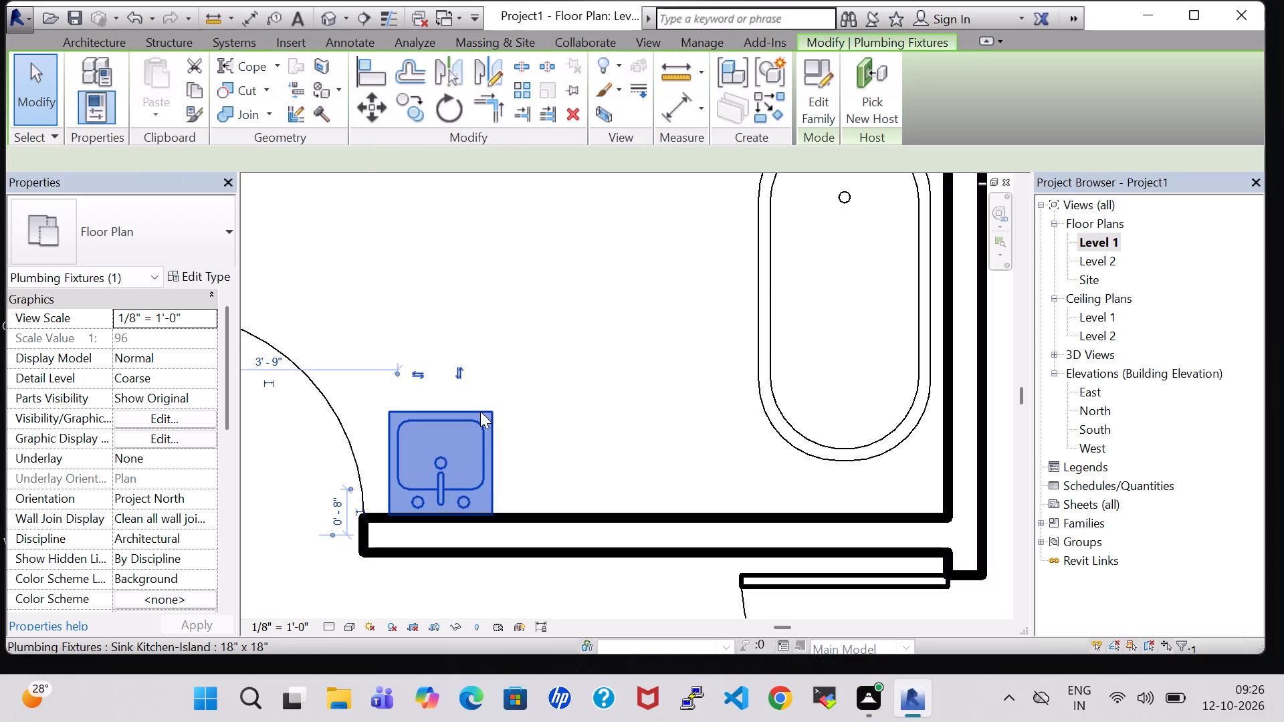
pyautogui.click(503, 370)
# Place another Toilet-Domestic-3D, matching the north toilet's, against the south AT.TOILET's north wall about 4'-3" from its east wall.
pyautogui.scroll(-6, 603, 265)
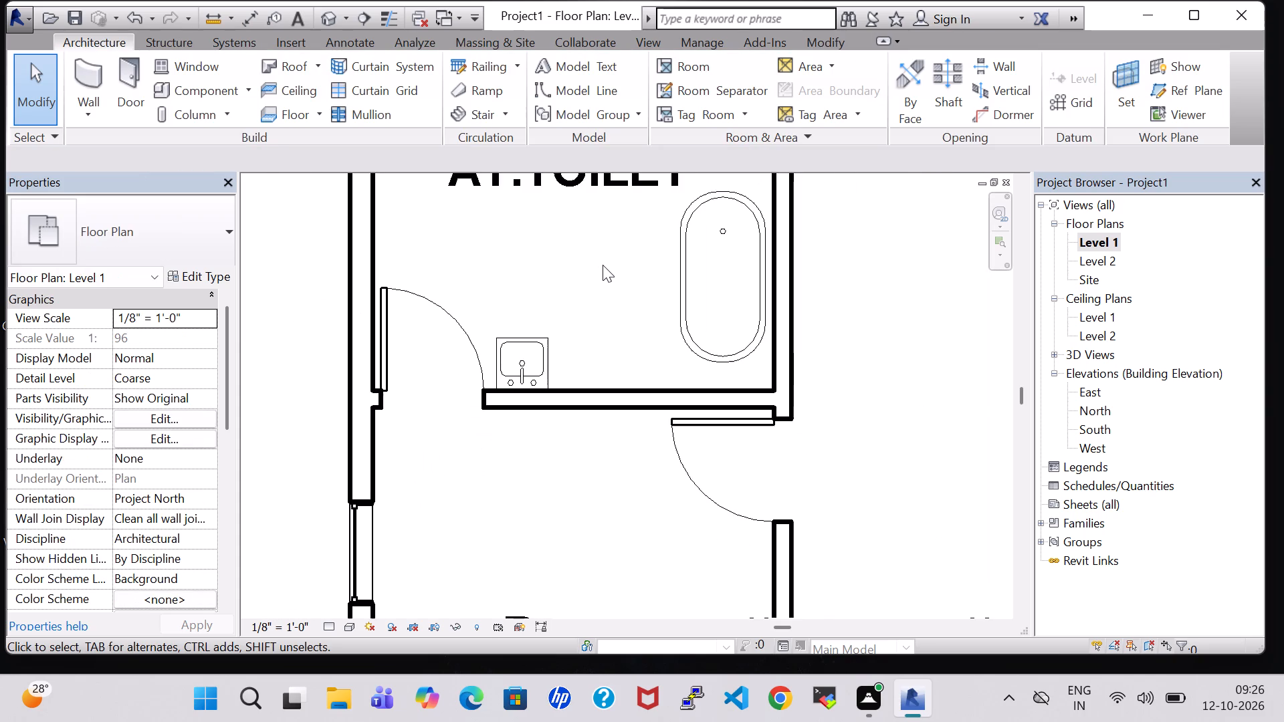
pyautogui.scroll(-2, 603, 265)
pyautogui.scroll(-3, 753, 279)
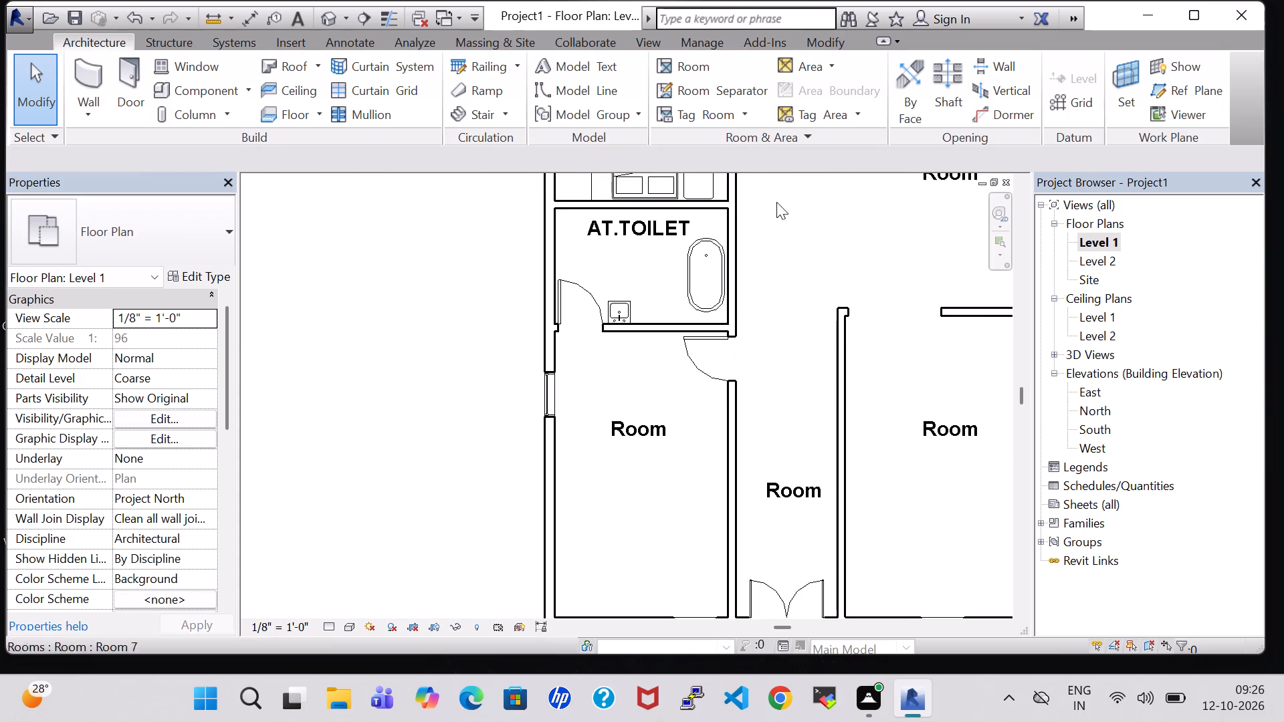
pyautogui.moveTo(779, 193); pyautogui.dragTo(775, 453, button='middle')
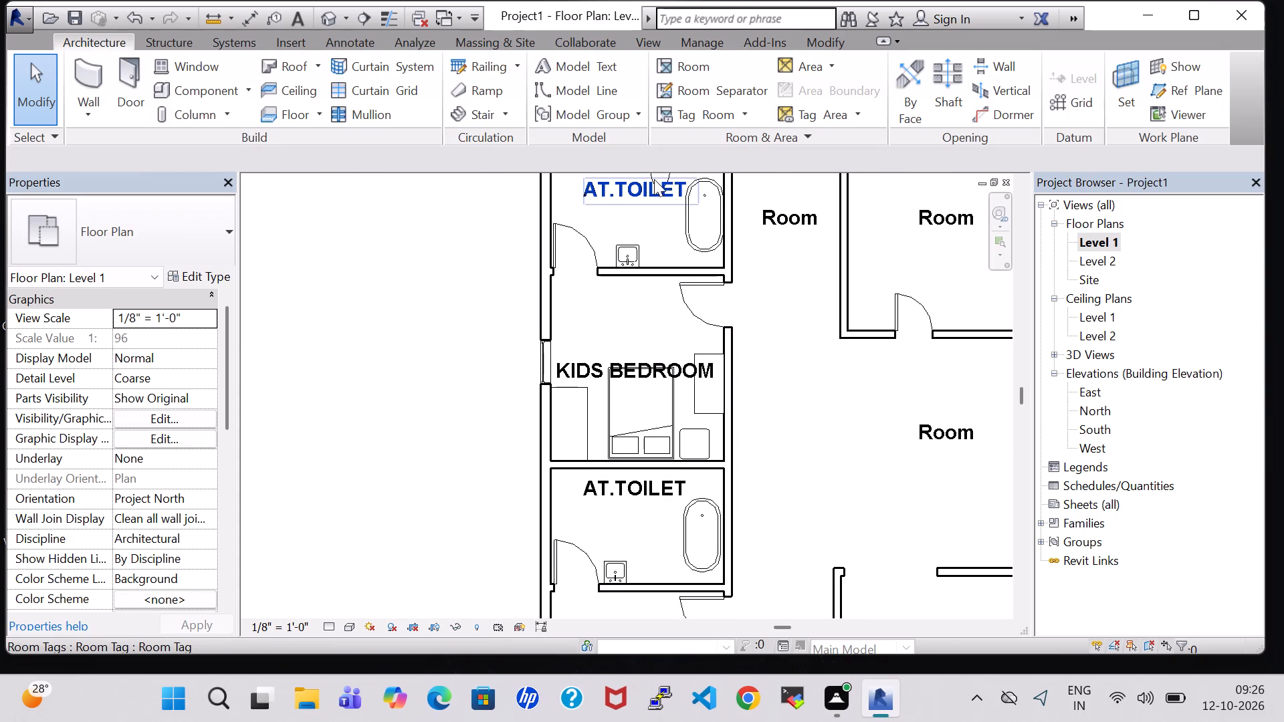
pyautogui.moveTo(808, 294); pyautogui.dragTo(810, 438, button='middle')
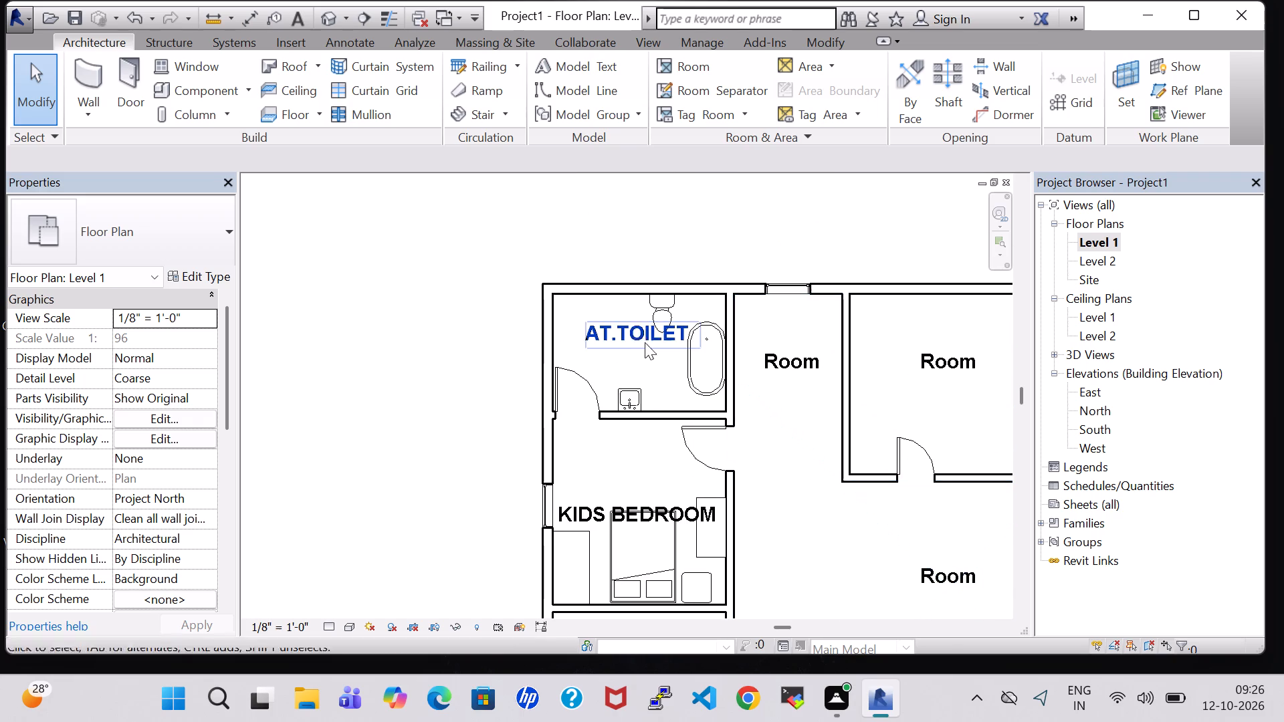
pyautogui.click(658, 302)
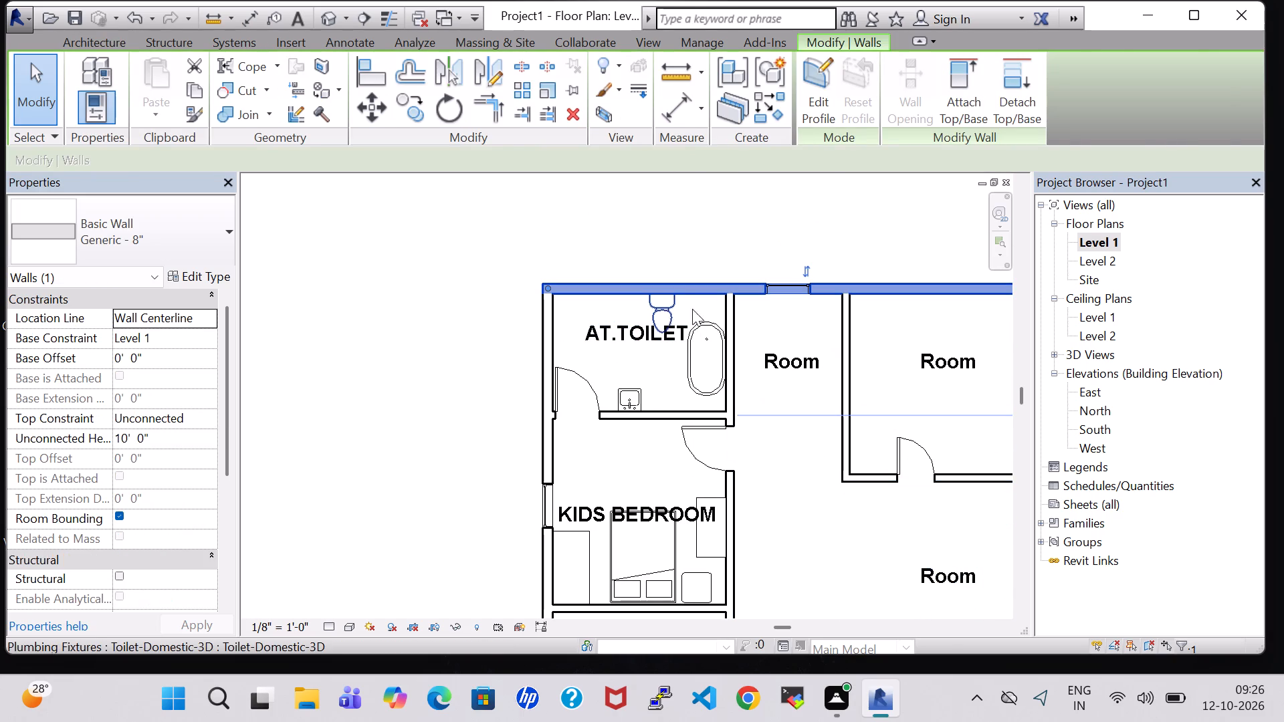
pyautogui.click(698, 309)
pyautogui.click(673, 307)
pyautogui.rightClick(673, 307)
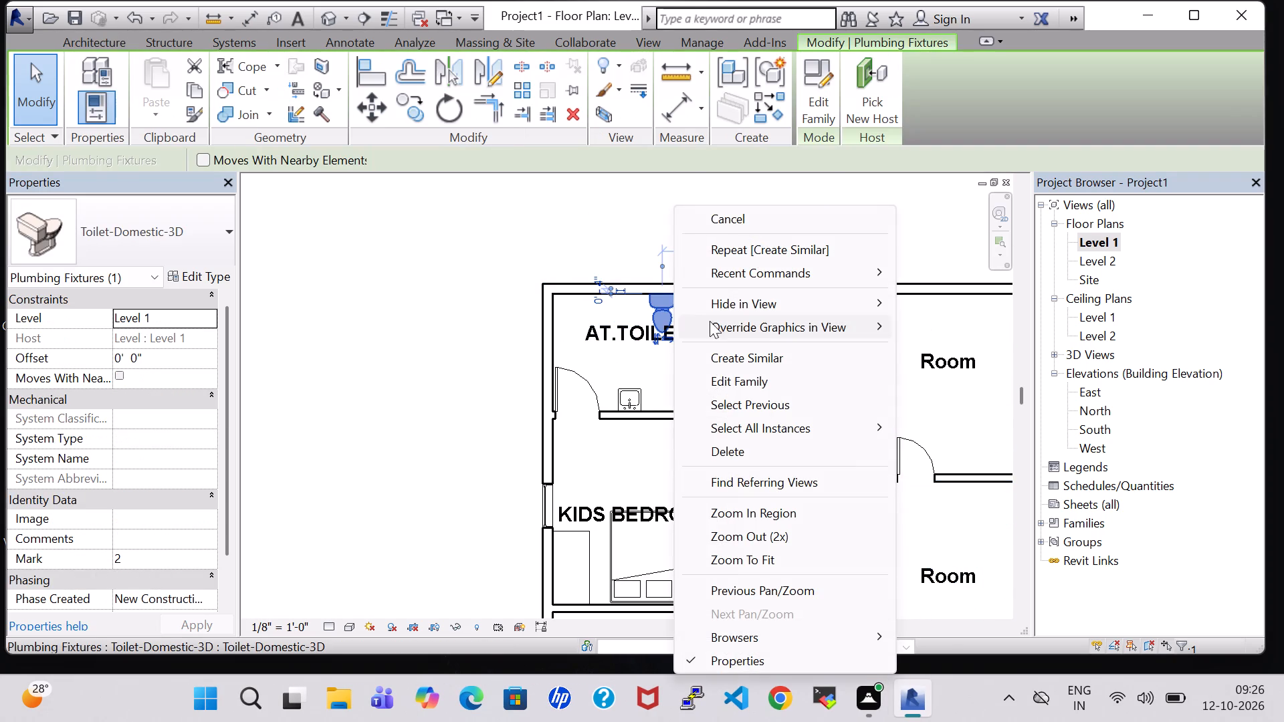
pyautogui.click(763, 350)
pyautogui.scroll(-3, 773, 420)
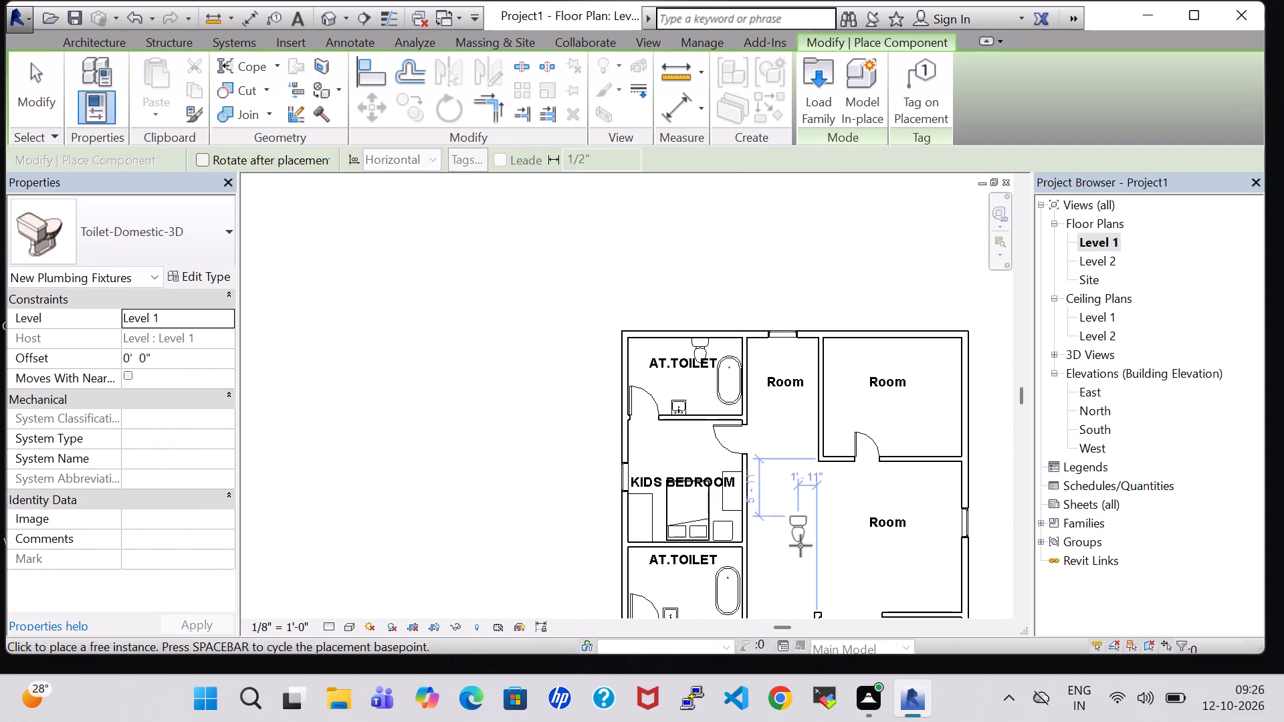
pyautogui.scroll(8, 725, 578)
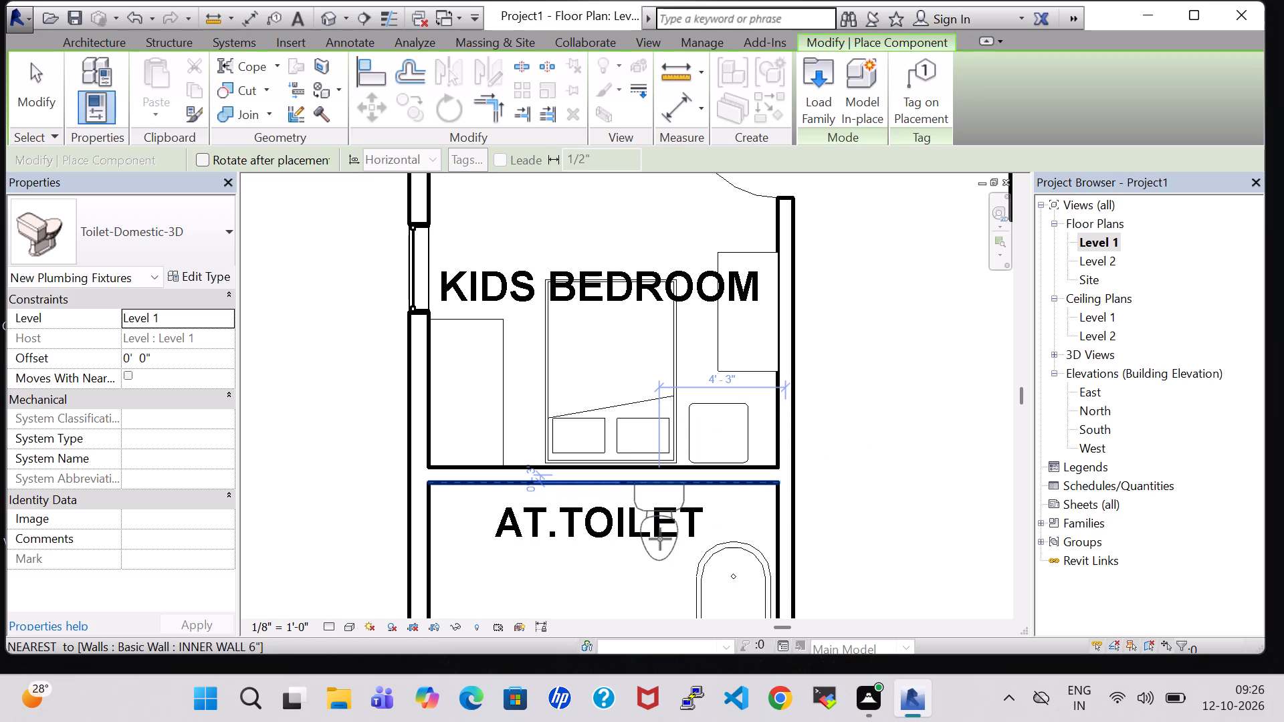
pyautogui.click(660, 539)
pyautogui.press('Escape')
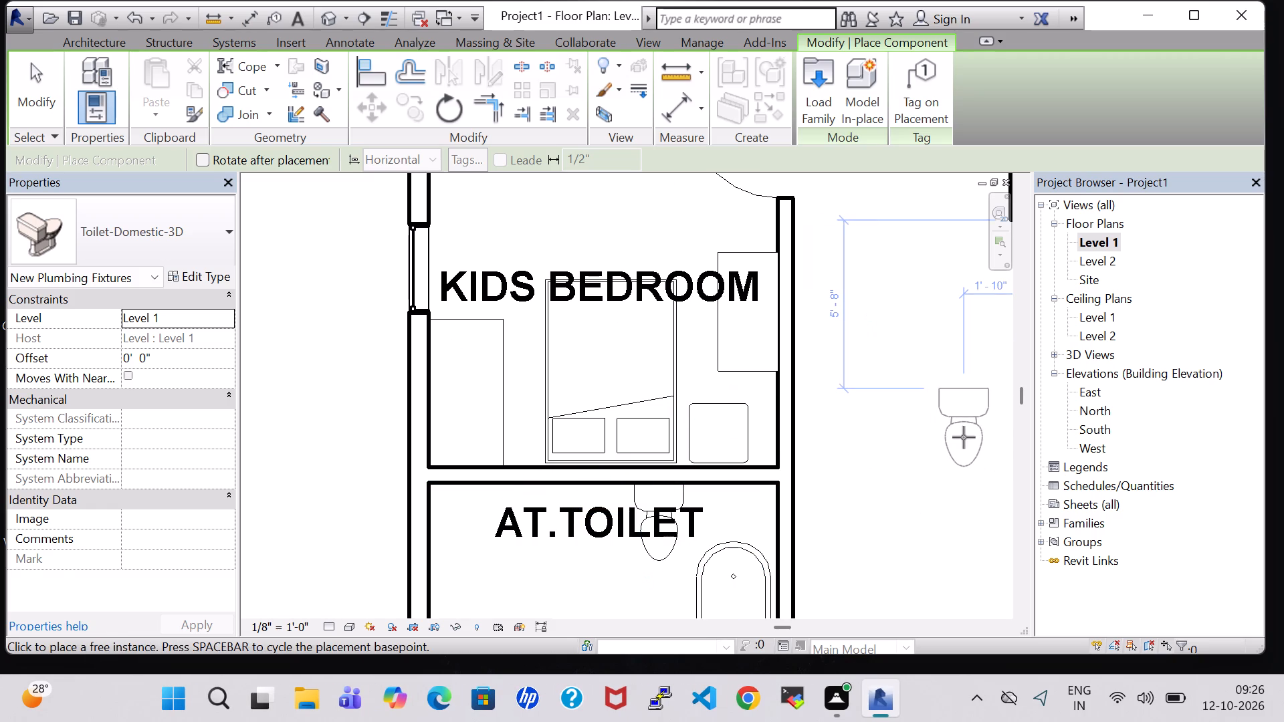
pyautogui.press('Escape')
# Nudge the south AT.TOILET room tag southward, clear of the water closet.
pyautogui.click(555, 517)
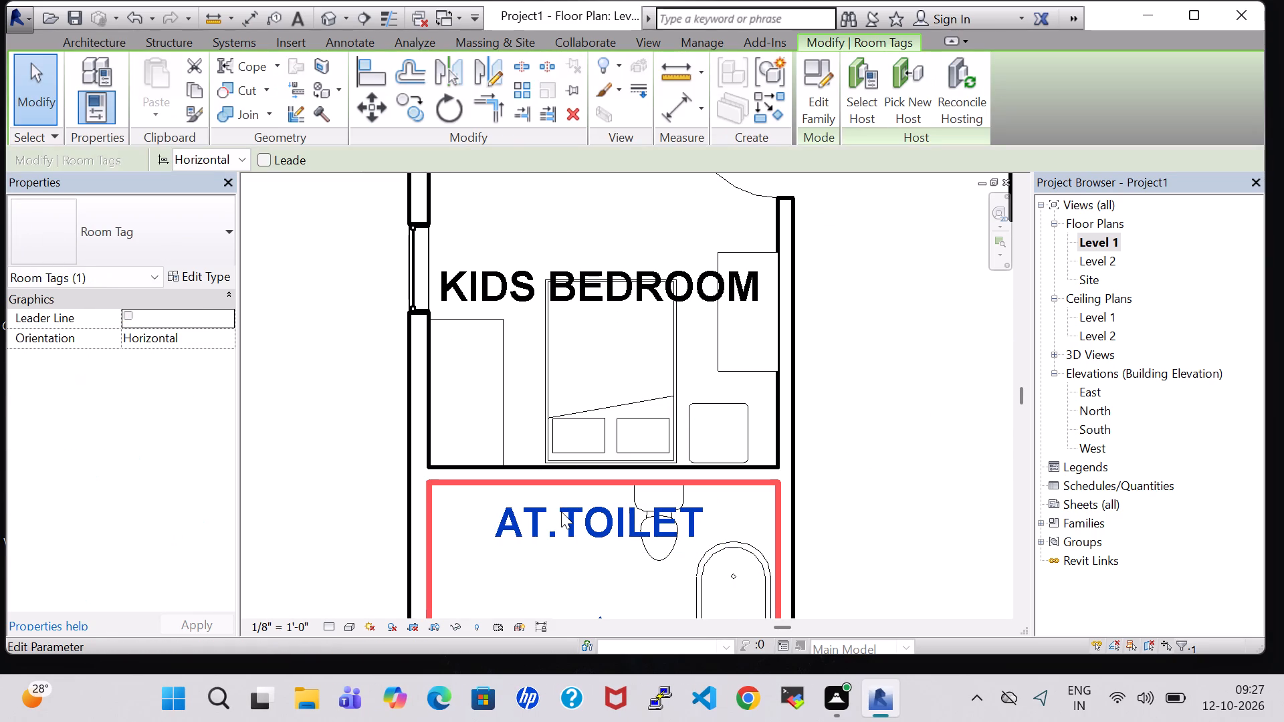
pyautogui.press('Down')
pyautogui.press('Down')
pyautogui.press('Down')
pyautogui.press('Down')
pyautogui.press('Down')
pyautogui.press('Down')
pyautogui.press('Down')
pyautogui.press('Down')
pyautogui.press('Down')
pyautogui.press('Down')
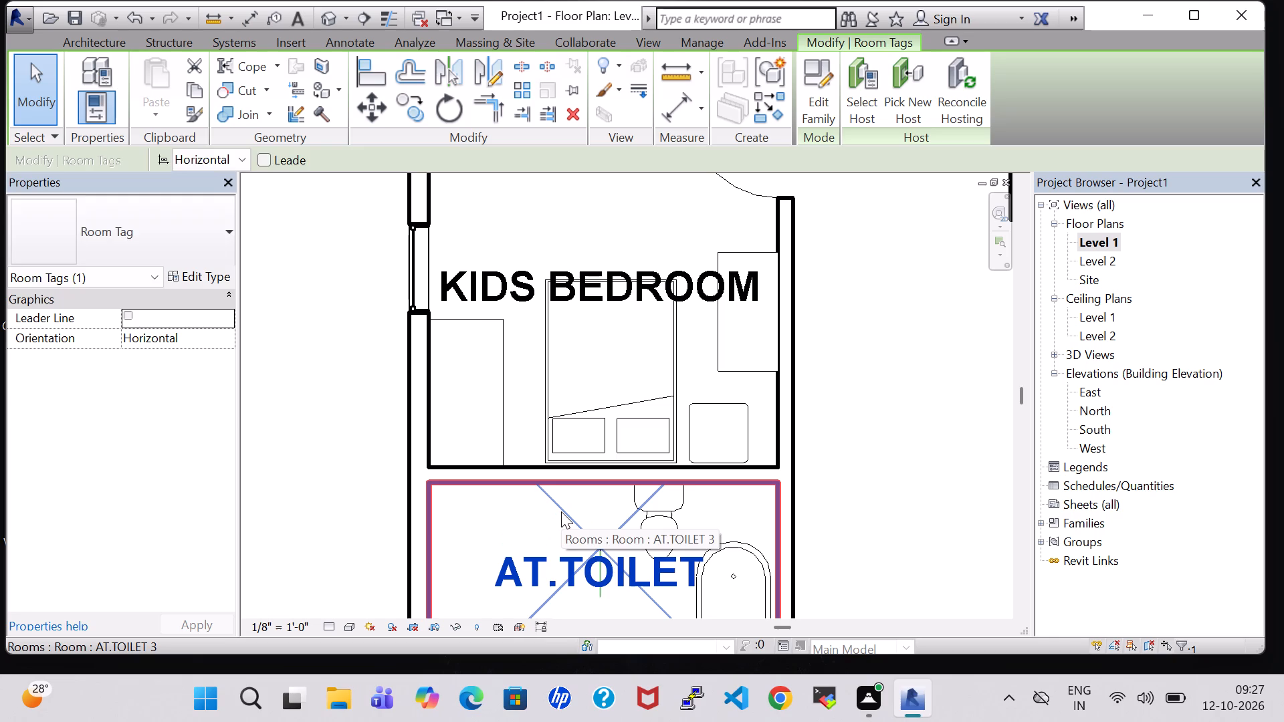
# Nudge the south AT.TOILET room tag further west and south, clear of the tub and water closet.
pyautogui.press('Left')
pyautogui.press('Left')
pyautogui.press('Left')
pyautogui.press('Down')
pyautogui.press('Down')
pyautogui.press('Down')
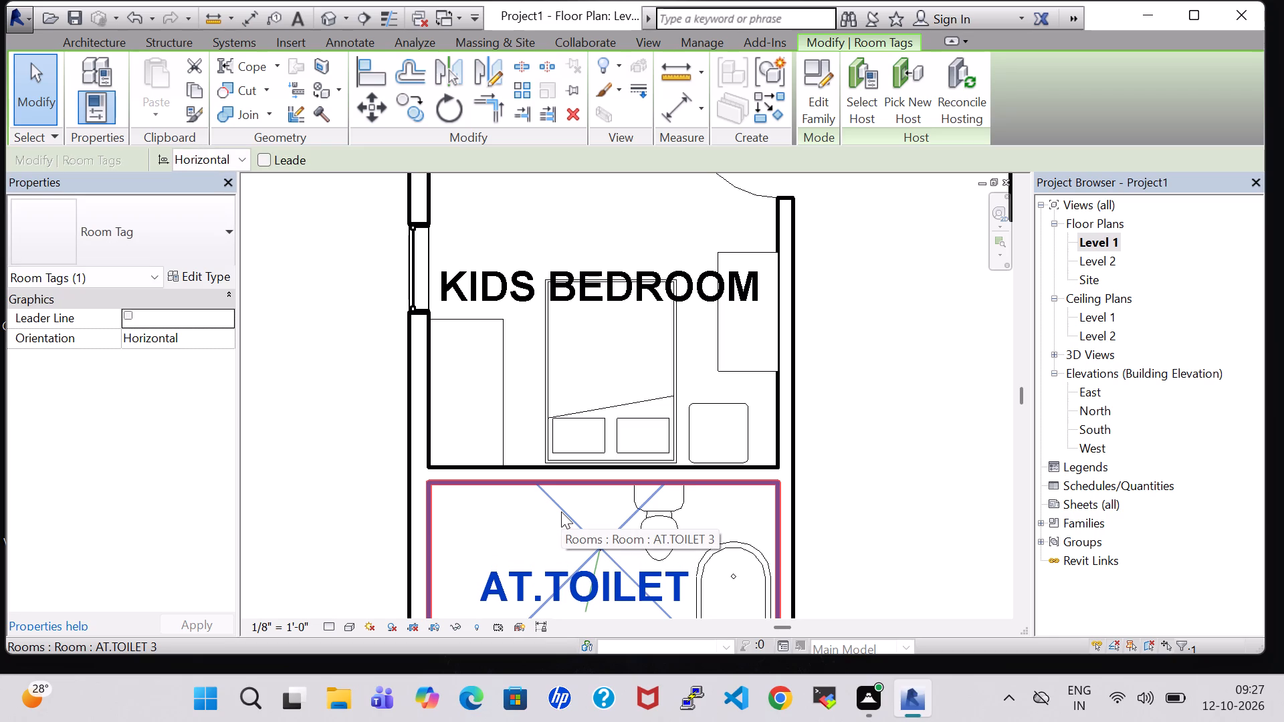
pyautogui.click(869, 386)
# Open the default 3D view and examine the furnished kids bedroom and both attached toilets from several angles.
pyautogui.scroll(-6, 869, 386)
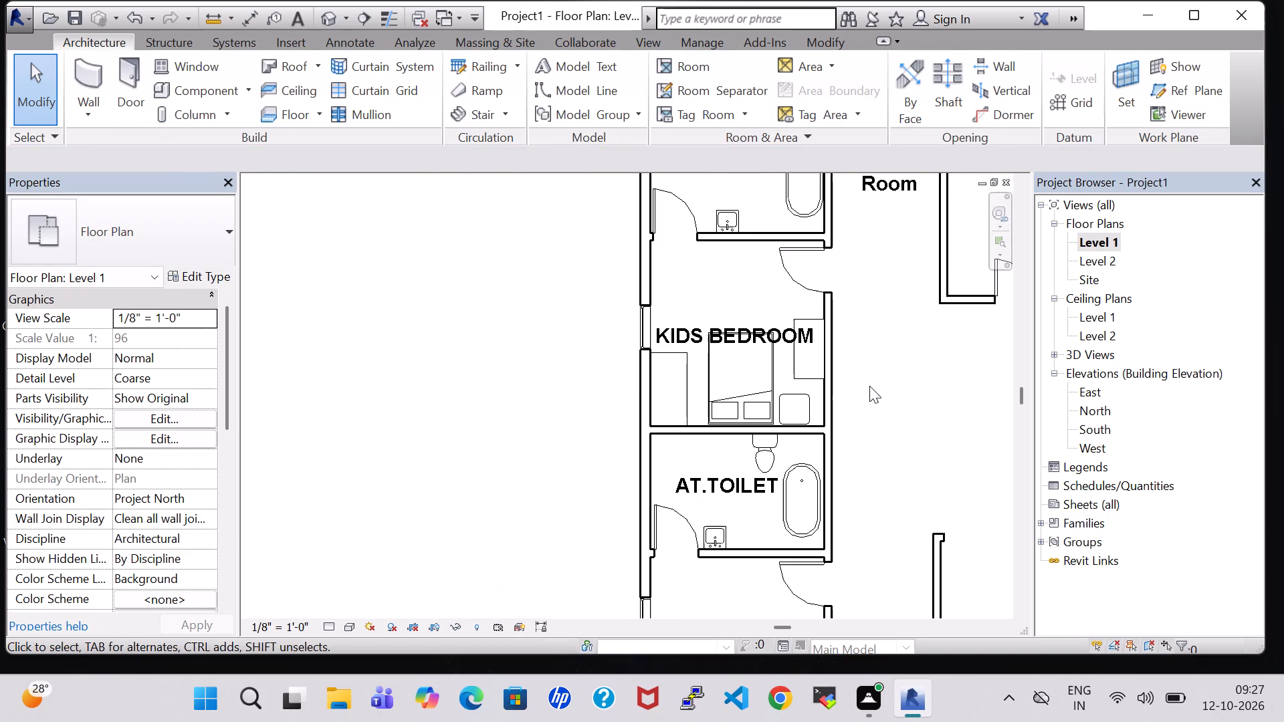
pyautogui.moveTo(869, 386); pyautogui.dragTo(860, 326, button='middle')
pyautogui.scroll(-3, 888, 347)
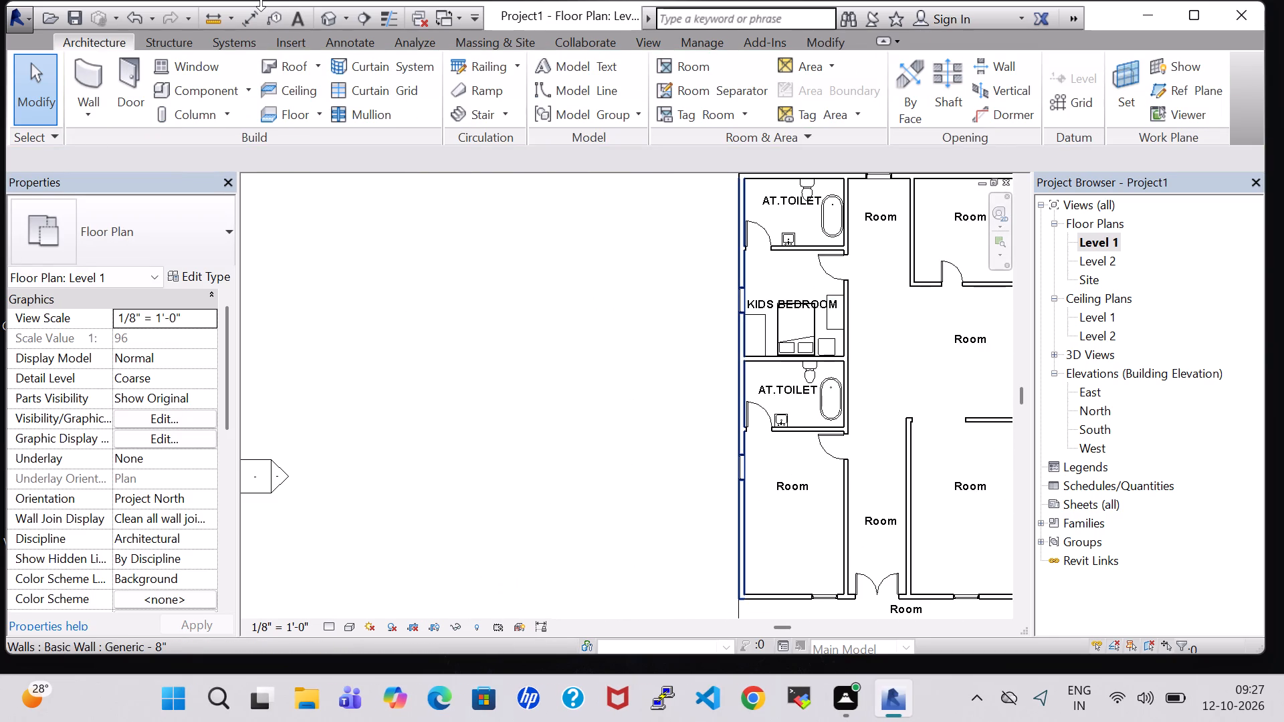
pyautogui.click(330, 27)
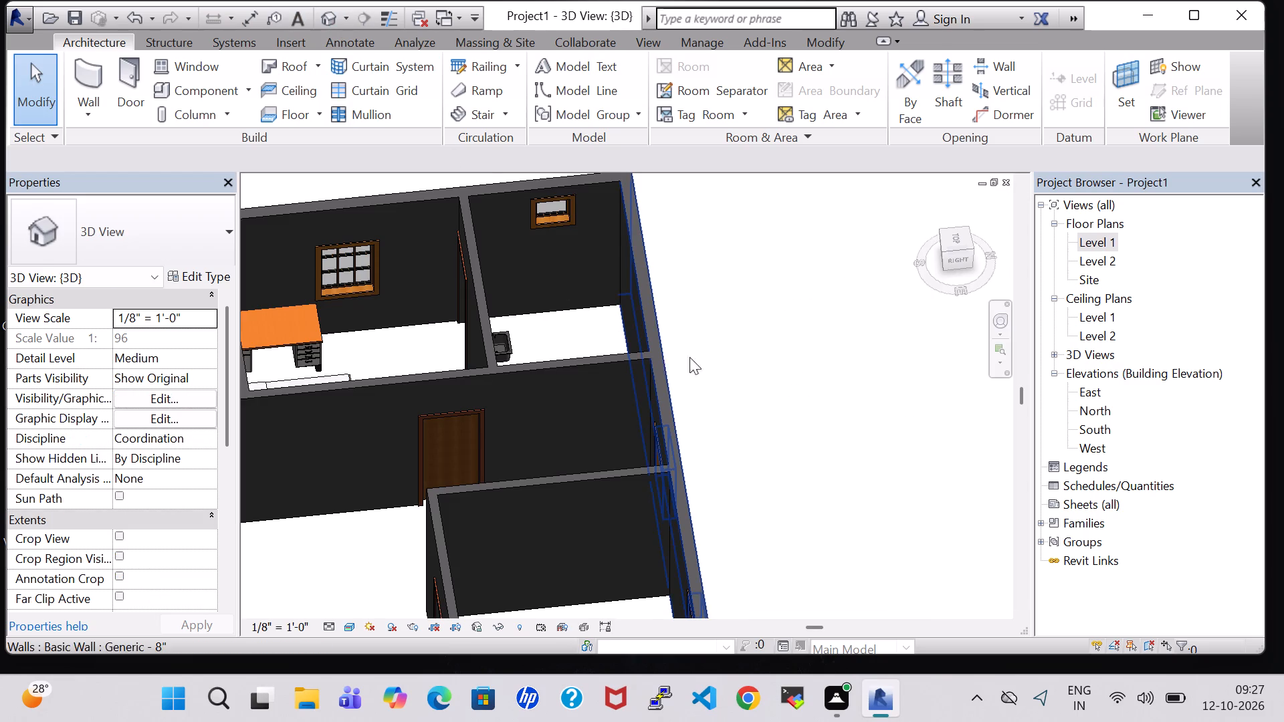
pyautogui.keyDown('shift'); pyautogui.moveTo(723, 346); pyautogui.dragTo(661, 457, button='middle'); pyautogui.keyUp('shift')
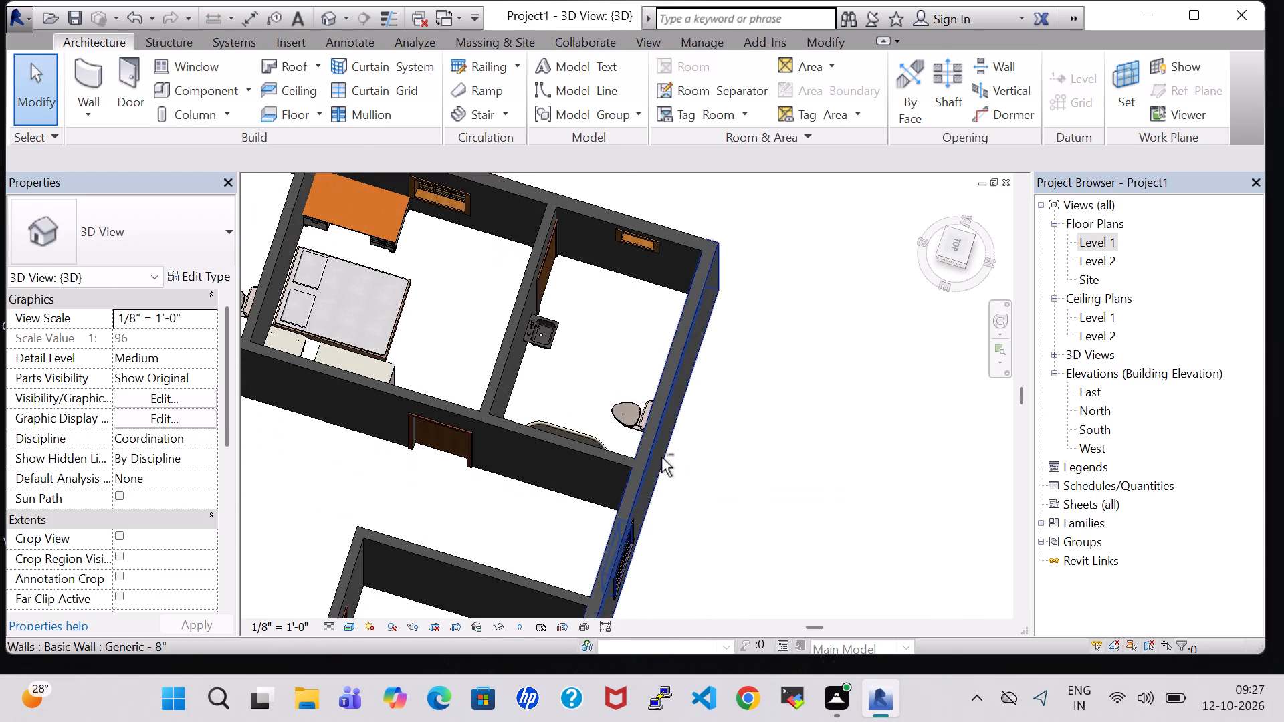
pyautogui.keyDown('shift'); pyautogui.moveTo(705, 423); pyautogui.dragTo(506, 457, button='middle'); pyautogui.keyUp('shift')
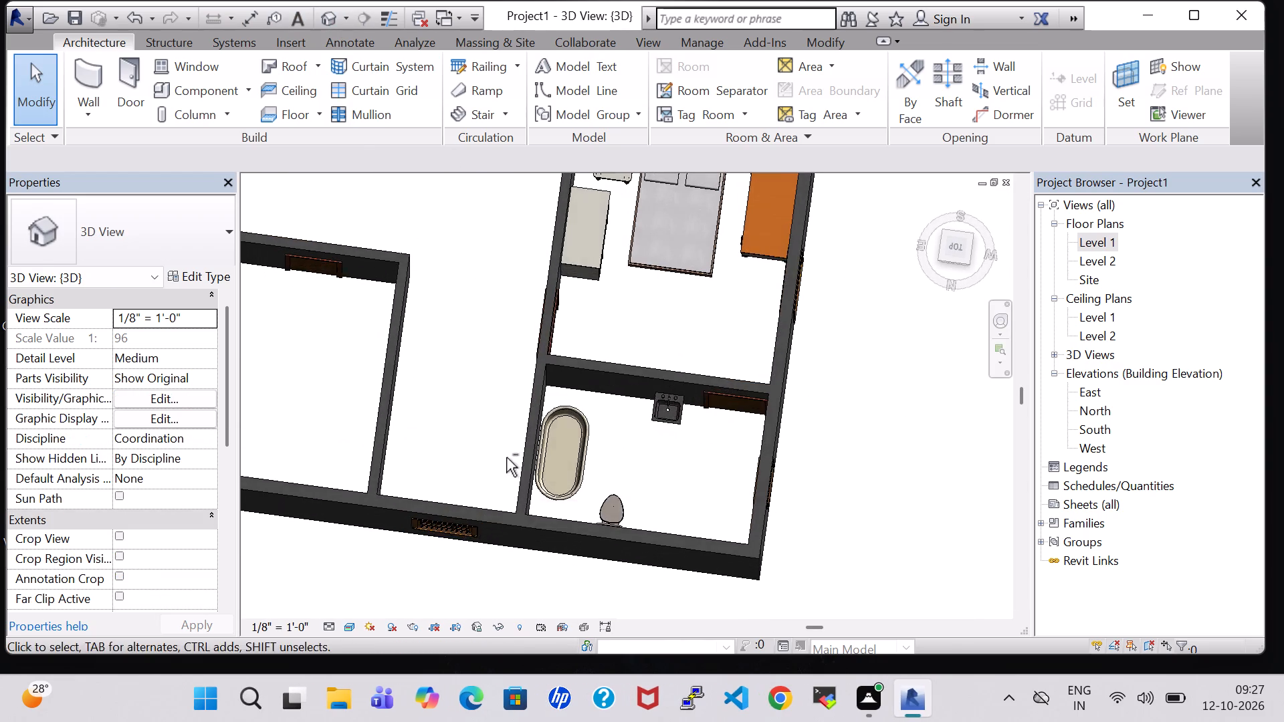
pyautogui.keyDown('shift'); pyautogui.middleClick(506, 457); pyautogui.keyUp('shift')
pyautogui.keyDown('shift'); pyautogui.moveTo(507, 457); pyautogui.dragTo(560, 476, button='middle'); pyautogui.keyUp('shift')
pyautogui.scroll(4, 613, 525)
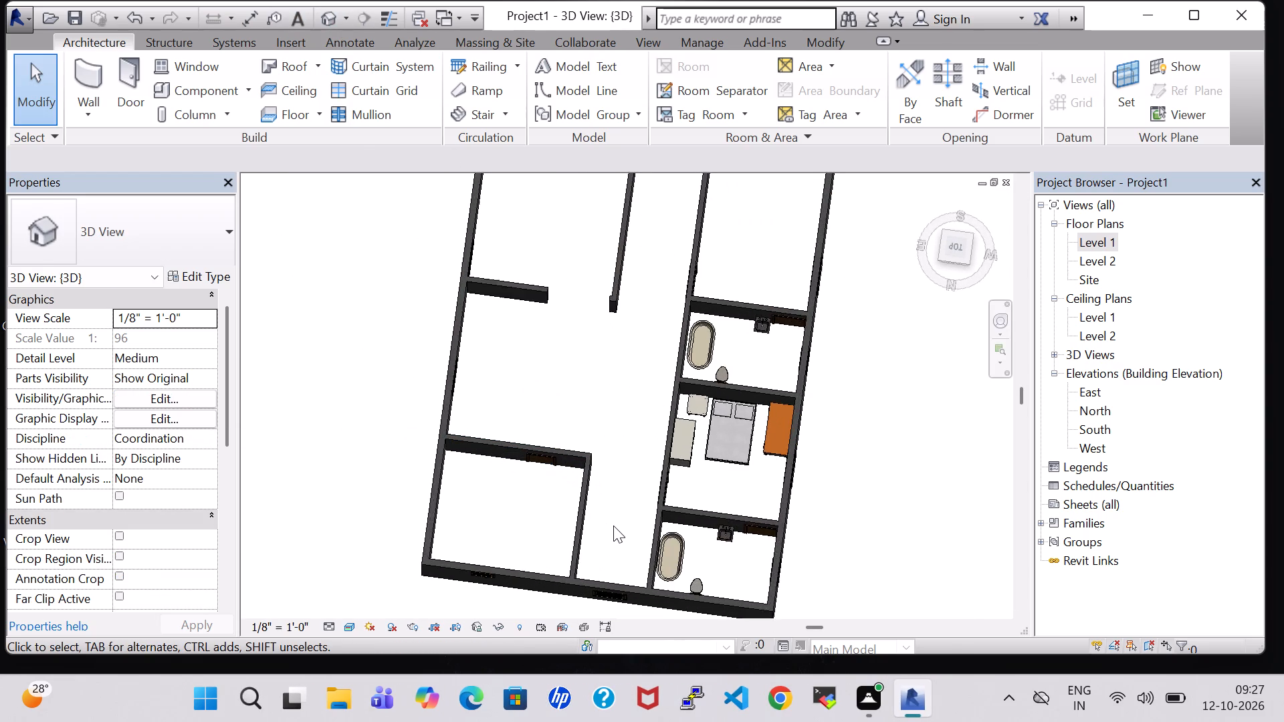
pyautogui.scroll(2, 613, 525)
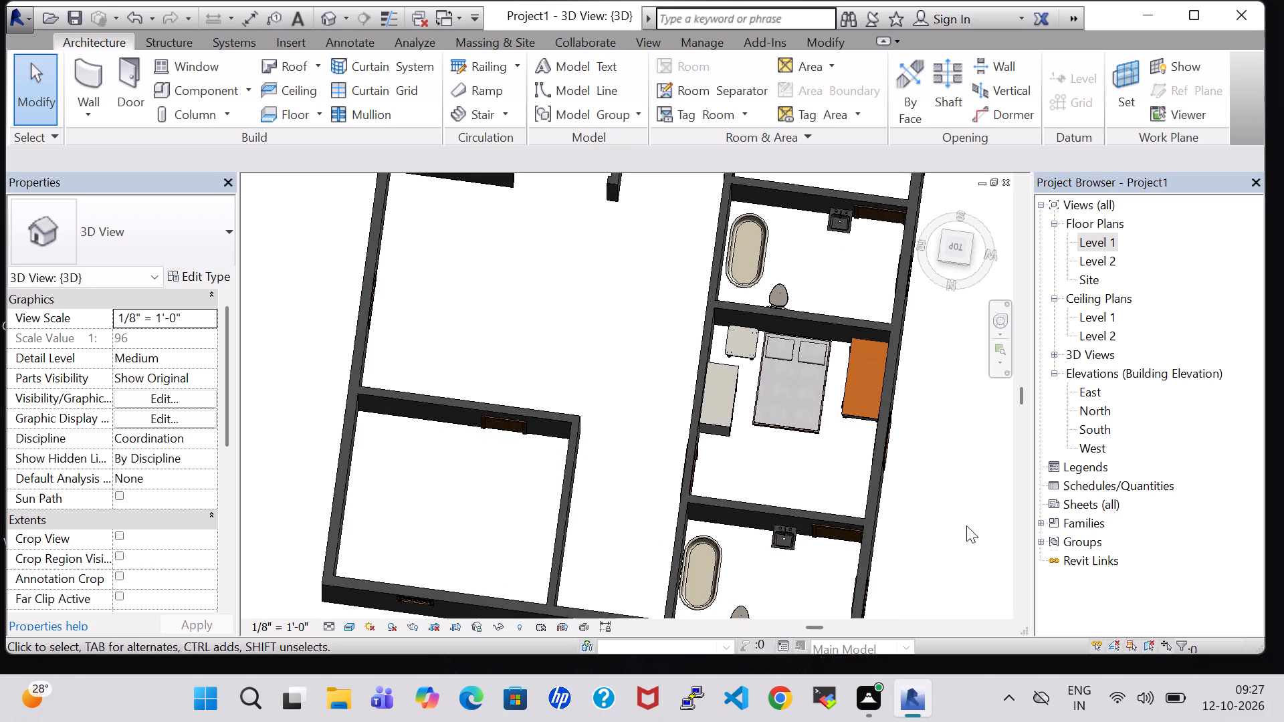
pyautogui.scroll(-3, 966, 525)
pyautogui.moveTo(966, 525); pyautogui.dragTo(928, 511, button='middle')
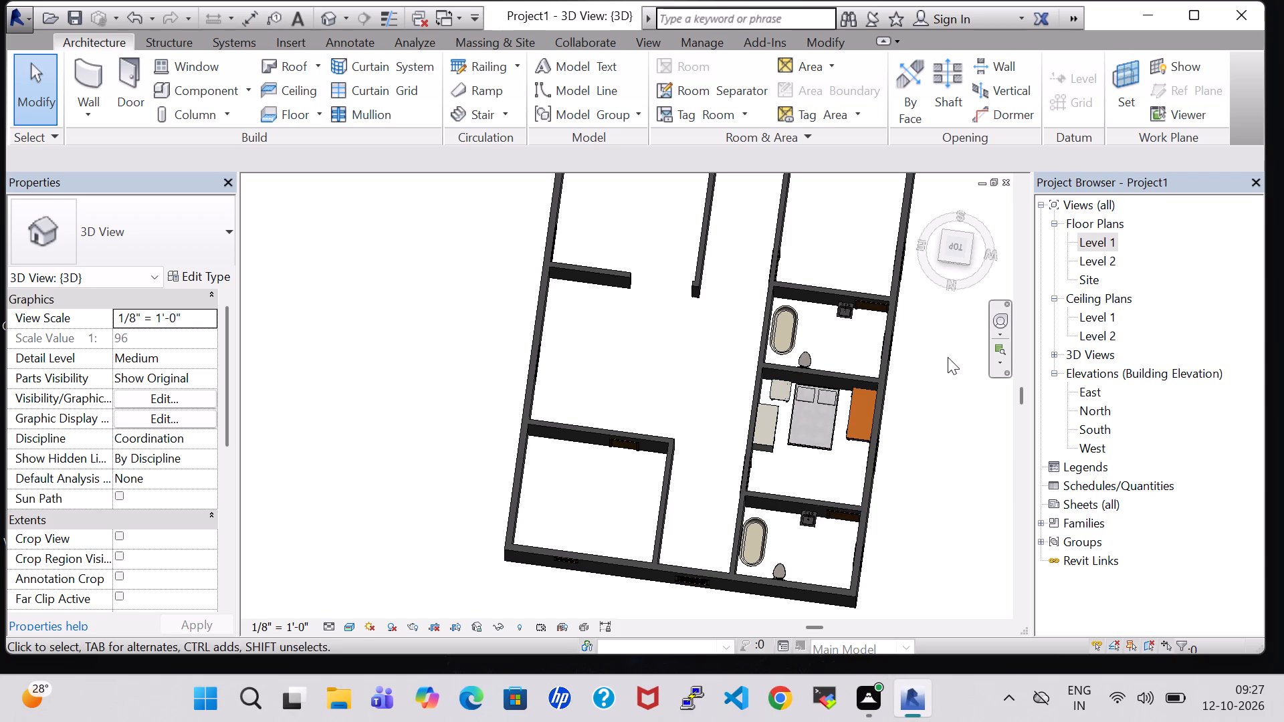
pyautogui.keyDown('shift'); pyautogui.moveTo(944, 356); pyautogui.dragTo(931, 524, button='middle'); pyautogui.keyUp('shift')
pyautogui.keyDown('shift'); pyautogui.scroll(1, 931, 524); pyautogui.keyUp('shift')
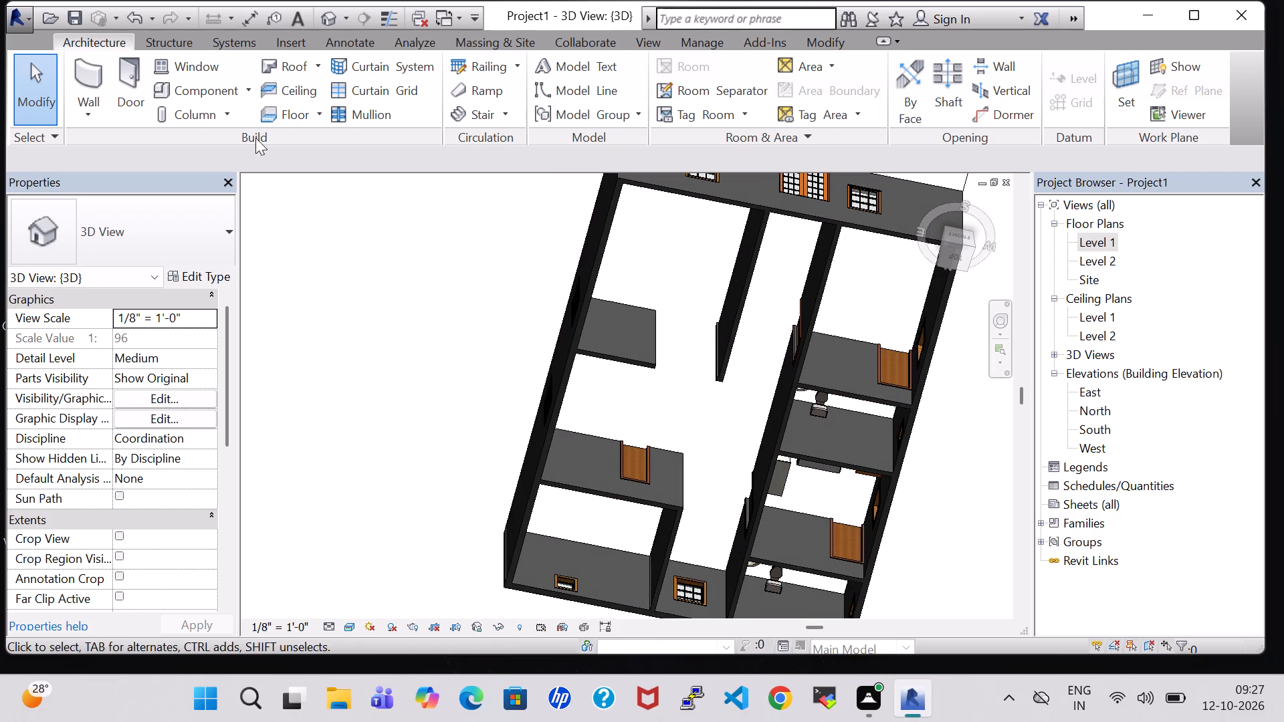
# Return to the Level 1 floor plan and rename the room south of the south AT.TOILET as MASTER BEDROOM.
pyautogui.doubleClick(1094, 243)
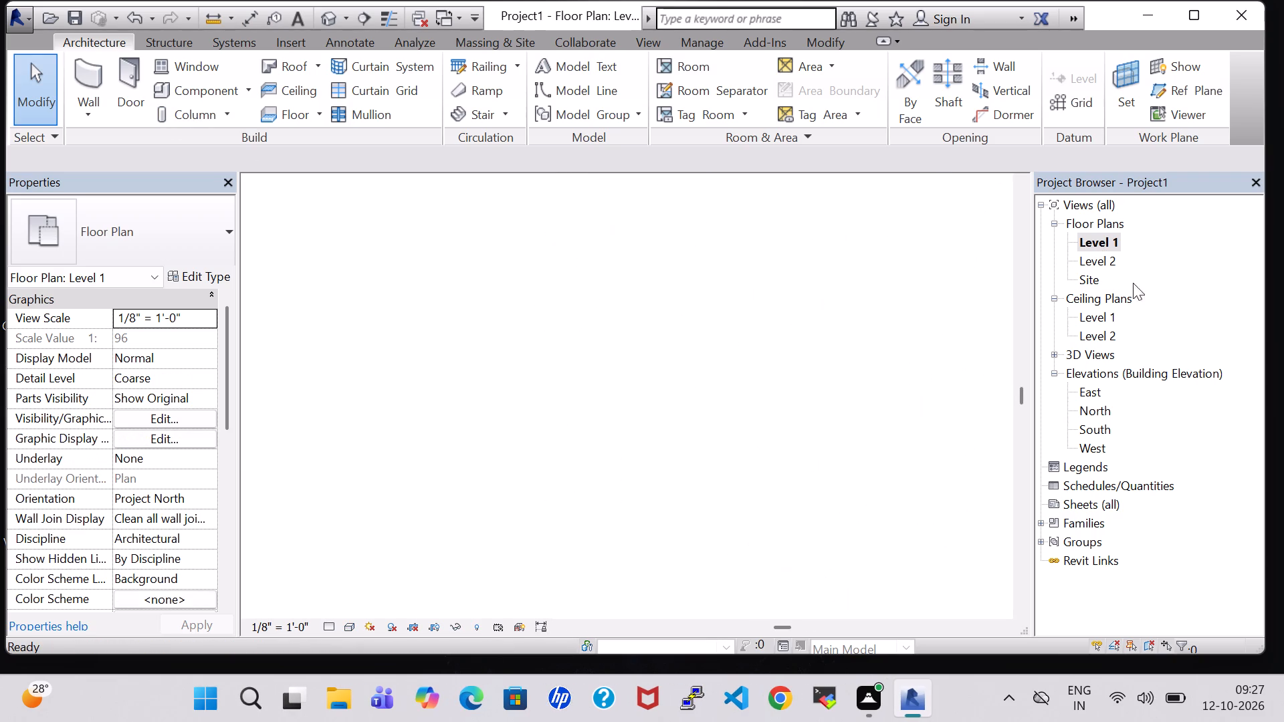
pyautogui.scroll(-2, 626, 396)
pyautogui.tripleClick(754, 459)
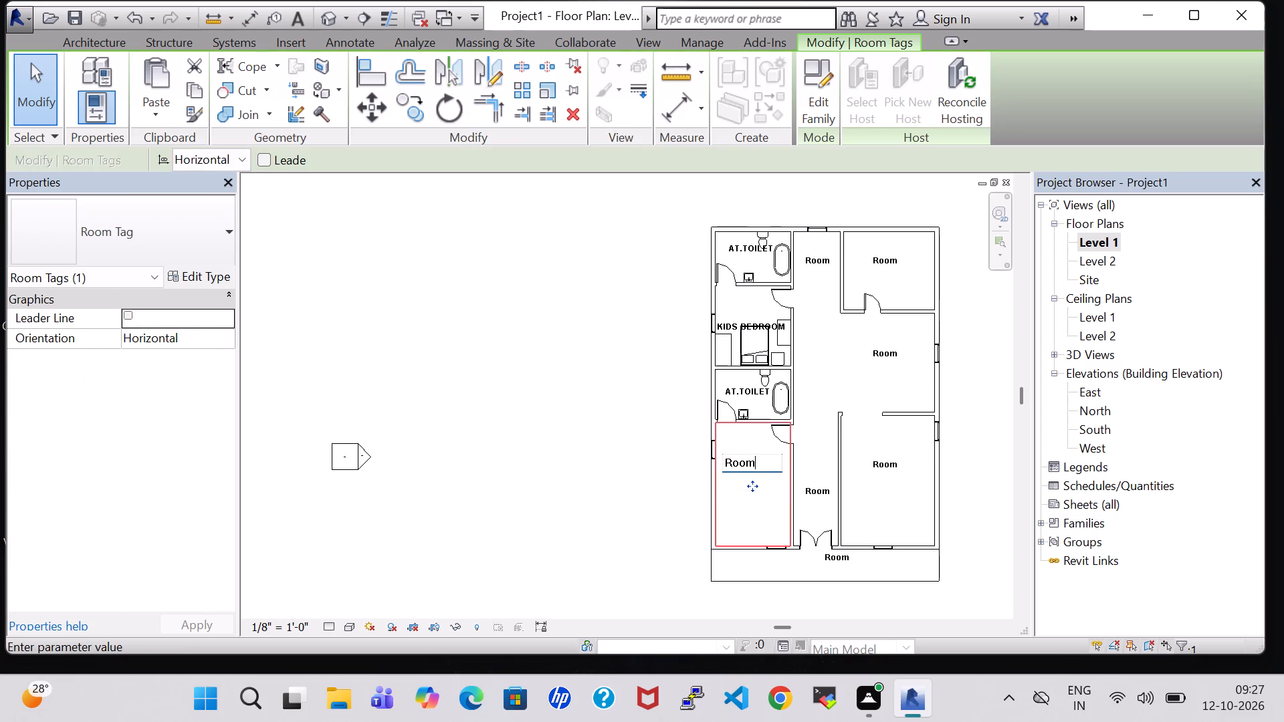
pyautogui.press('BackSpace')
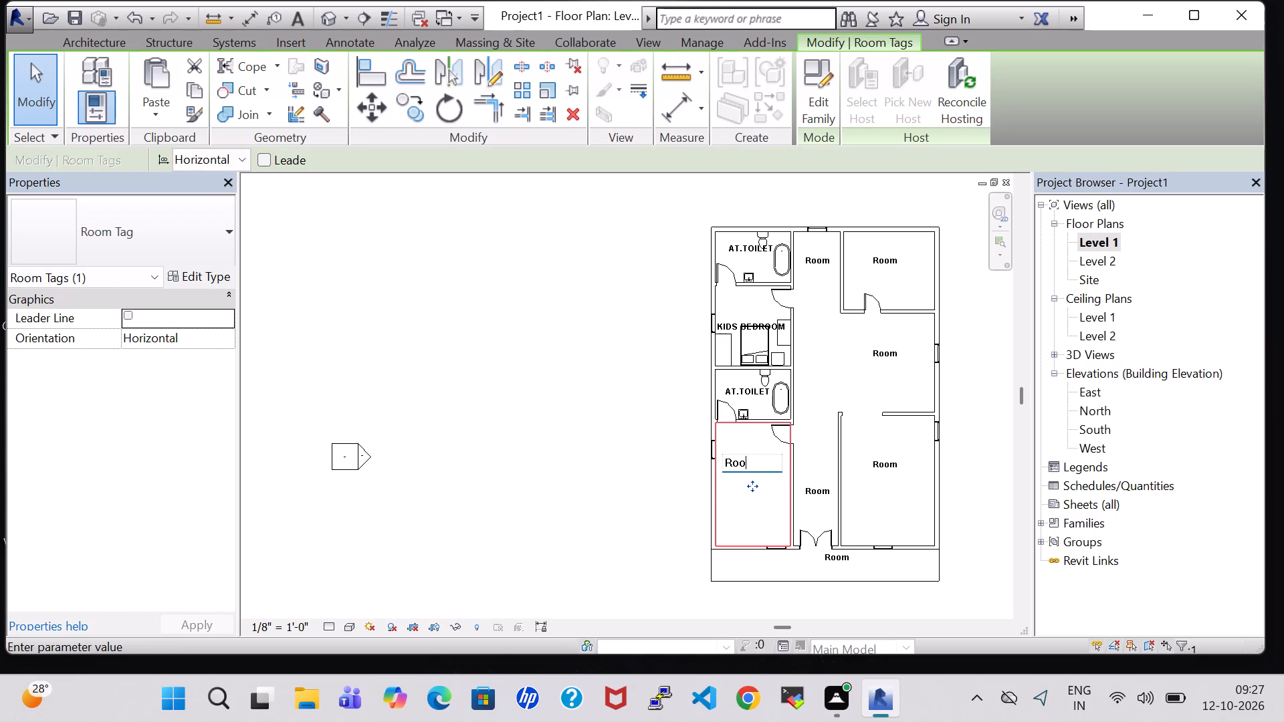
pyautogui.press('BackSpace')
pyautogui.press('BackSpace')
pyautogui.press('BackSpace')
pyautogui.write('MASTER')
pyautogui.press('space')
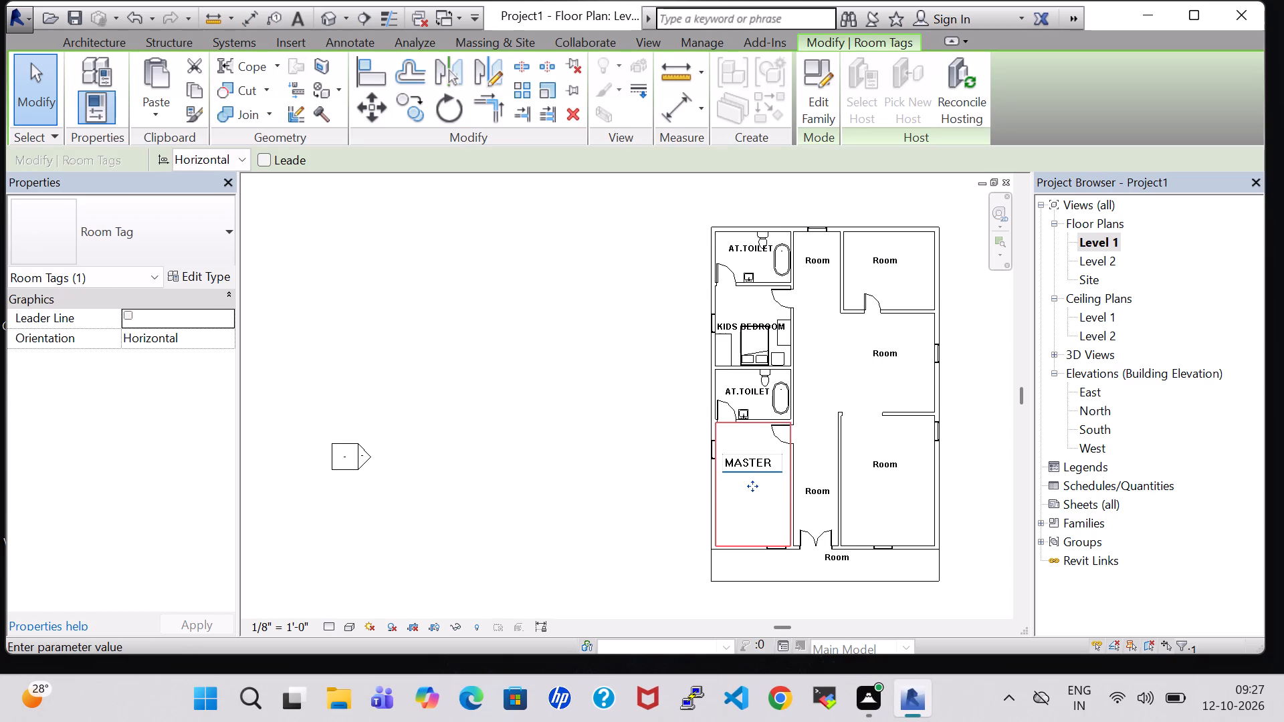
pyautogui.write('BEDROOM')
pyautogui.press('Return')
pyautogui.click(638, 498)
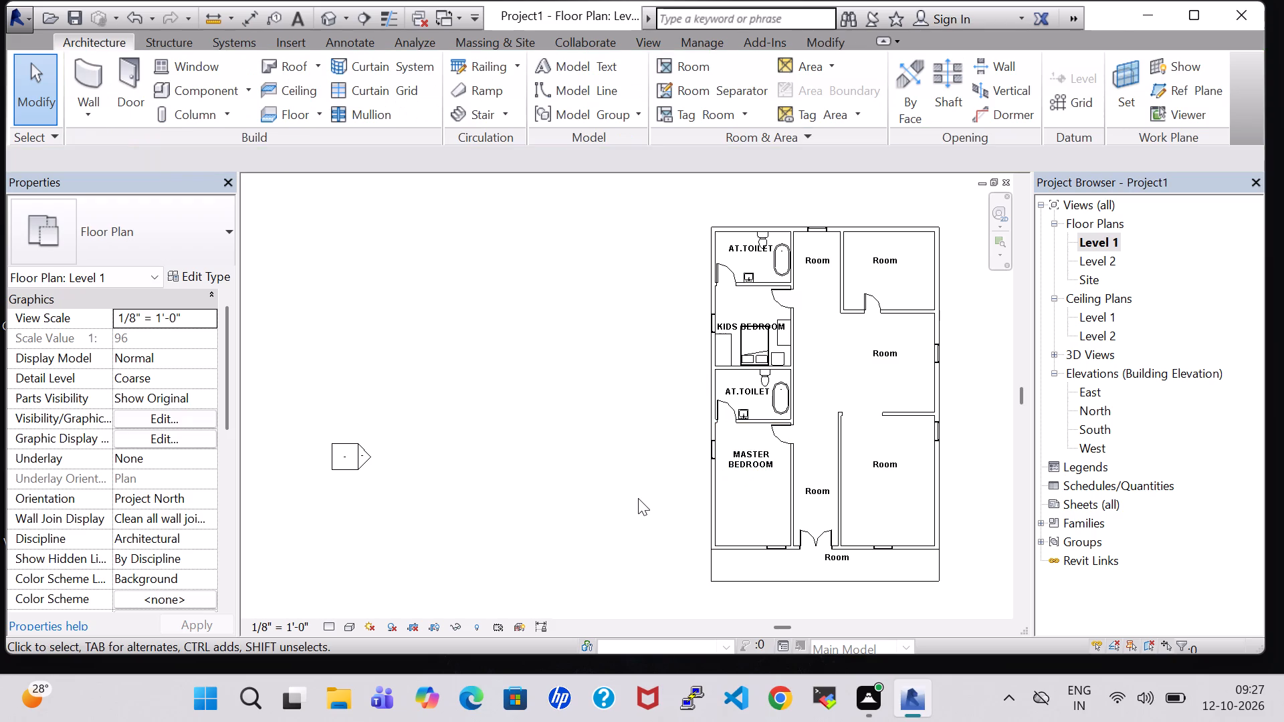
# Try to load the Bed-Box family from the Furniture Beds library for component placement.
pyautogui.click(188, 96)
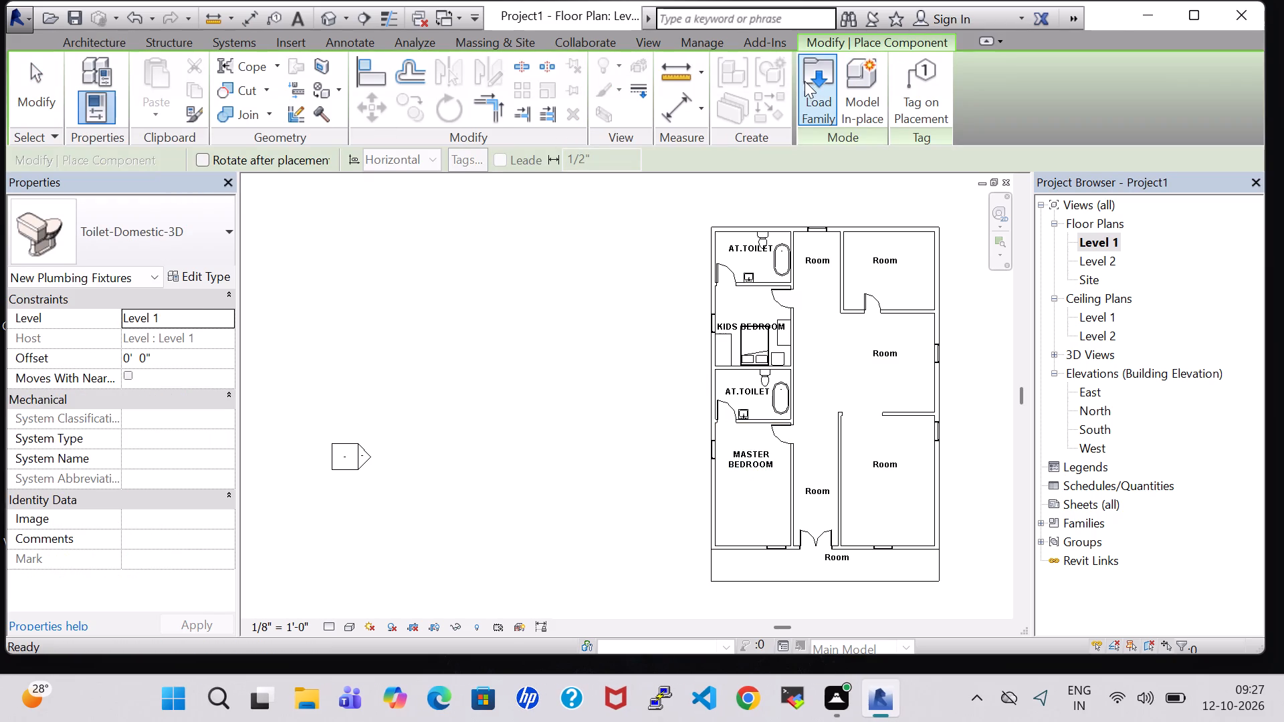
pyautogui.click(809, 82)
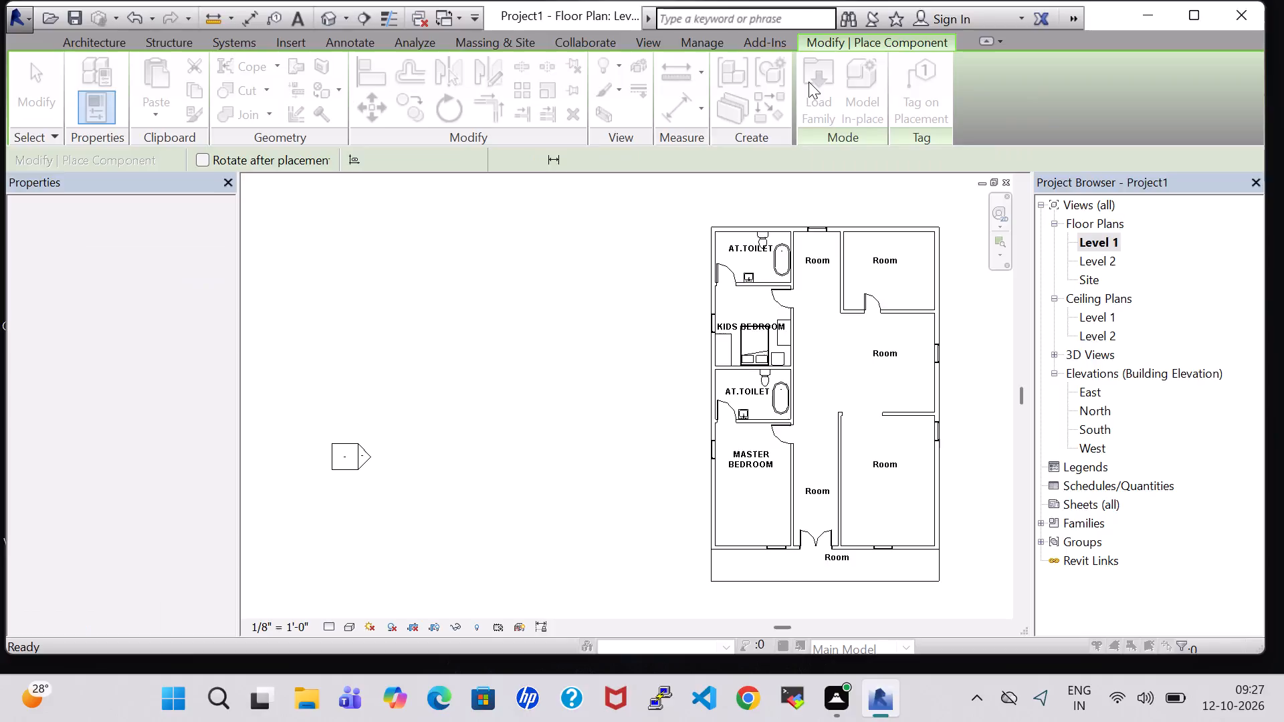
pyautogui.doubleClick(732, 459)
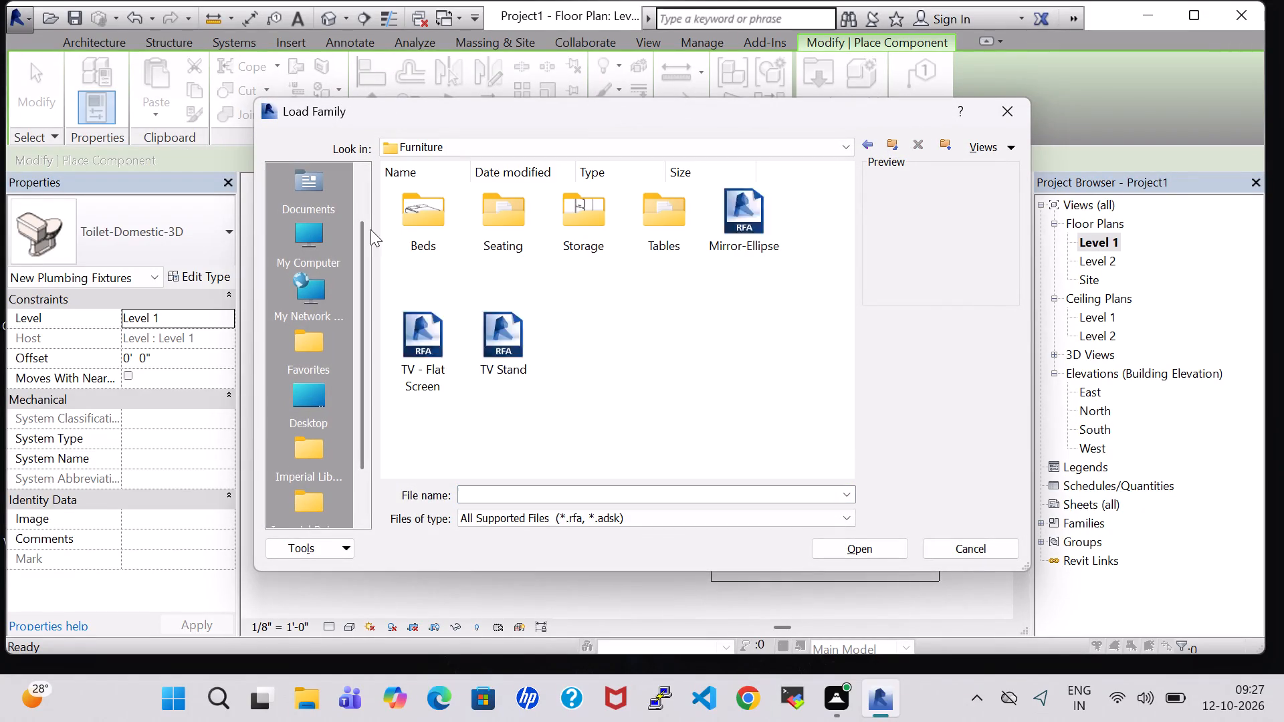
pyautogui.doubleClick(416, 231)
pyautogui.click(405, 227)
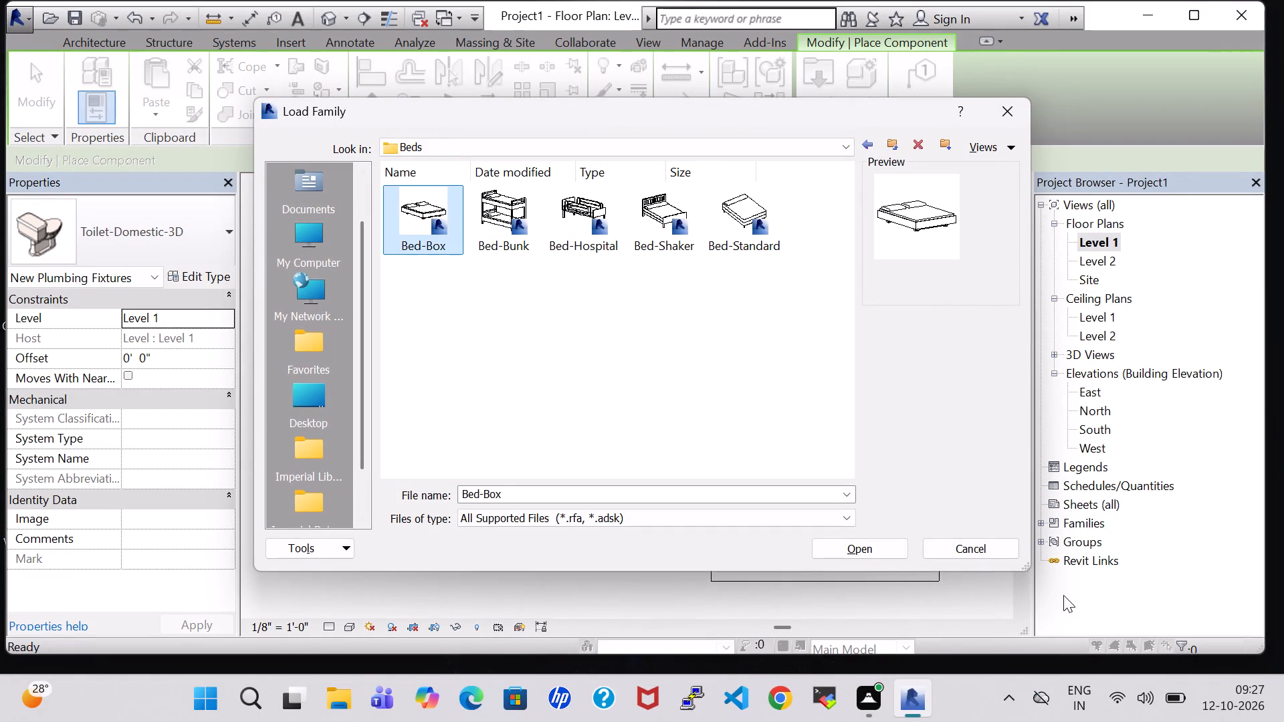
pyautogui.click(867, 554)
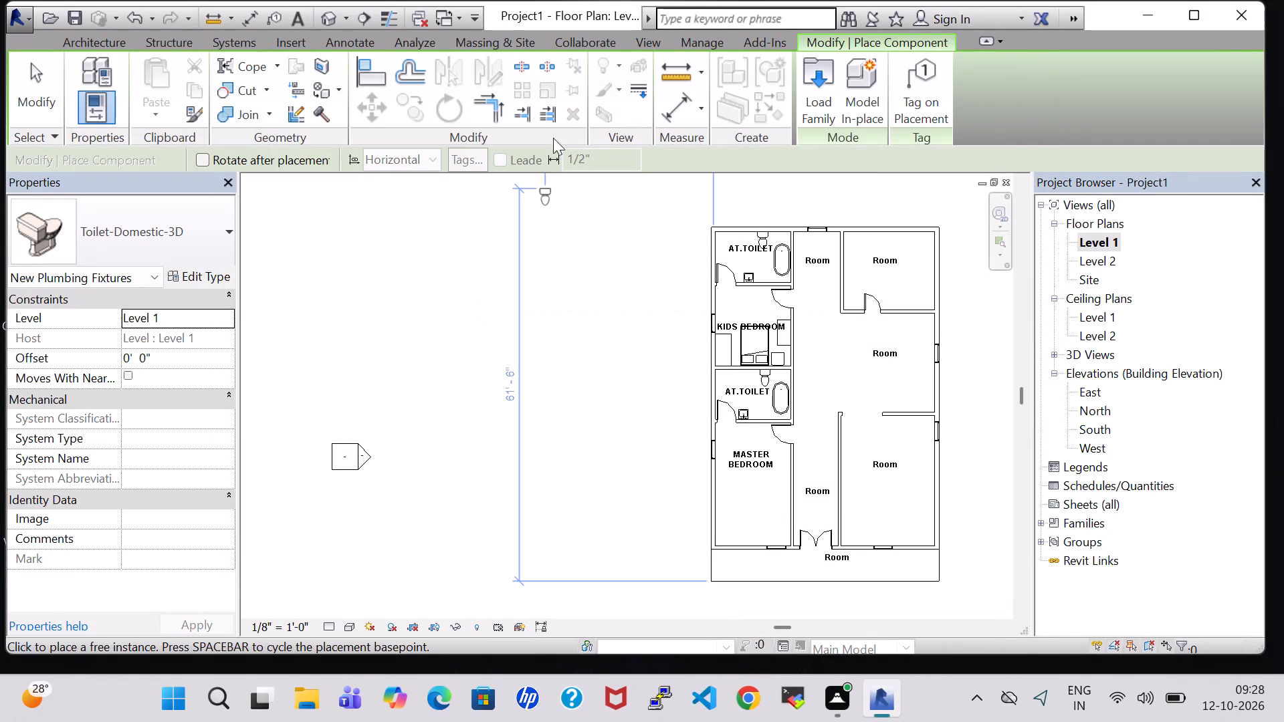
# Load the Bed-Shaker family from the US Imperial Furniture Beds library.
pyautogui.click(795, 80)
pyautogui.click(807, 83)
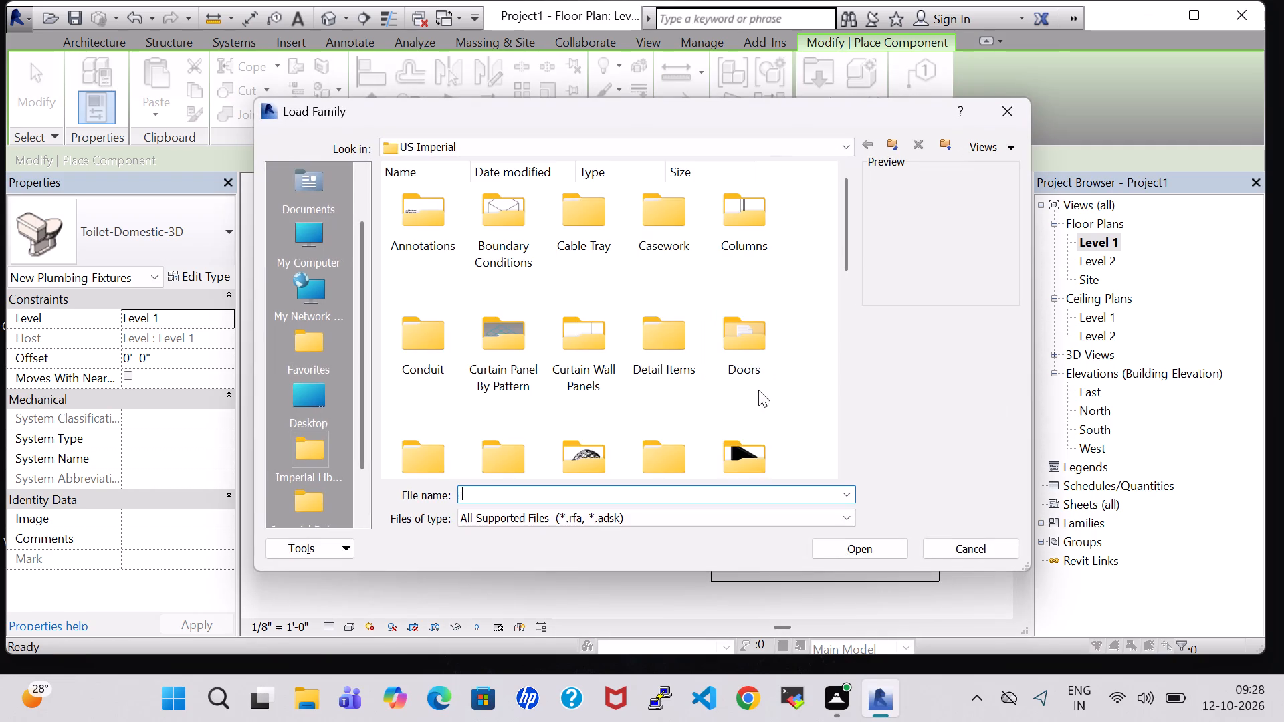
pyautogui.doubleClick(764, 447)
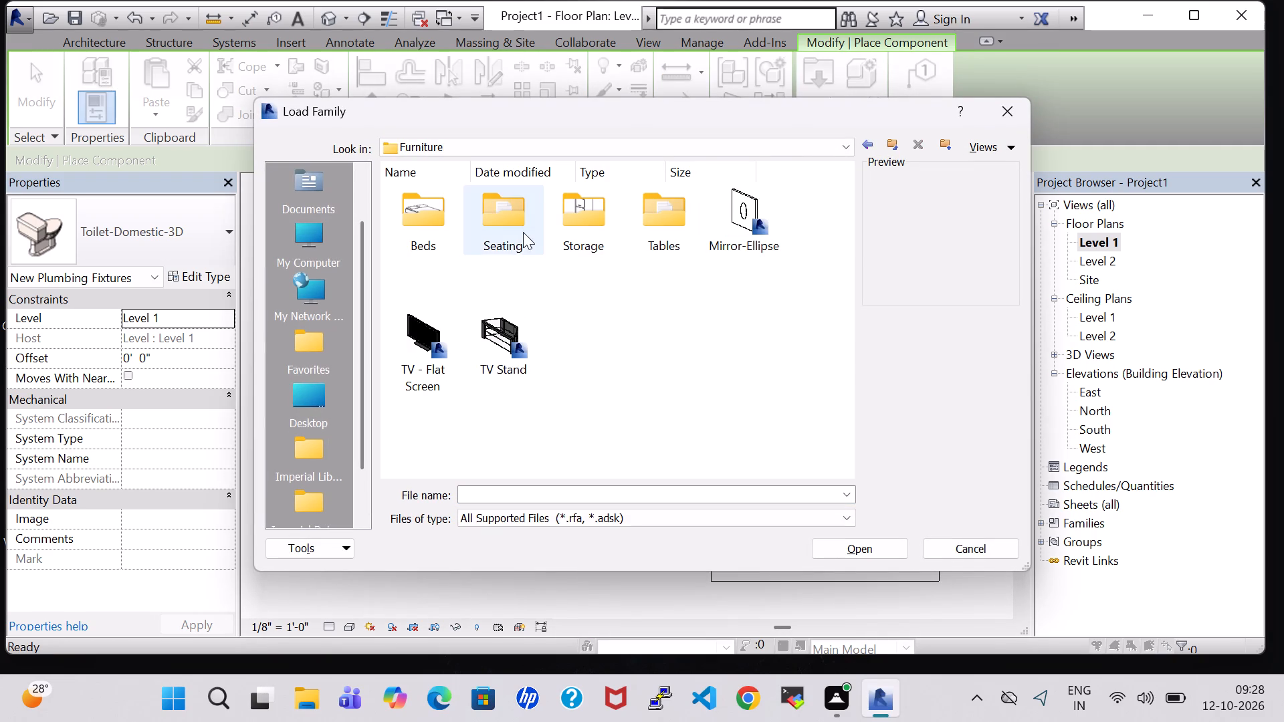
pyautogui.doubleClick(435, 227)
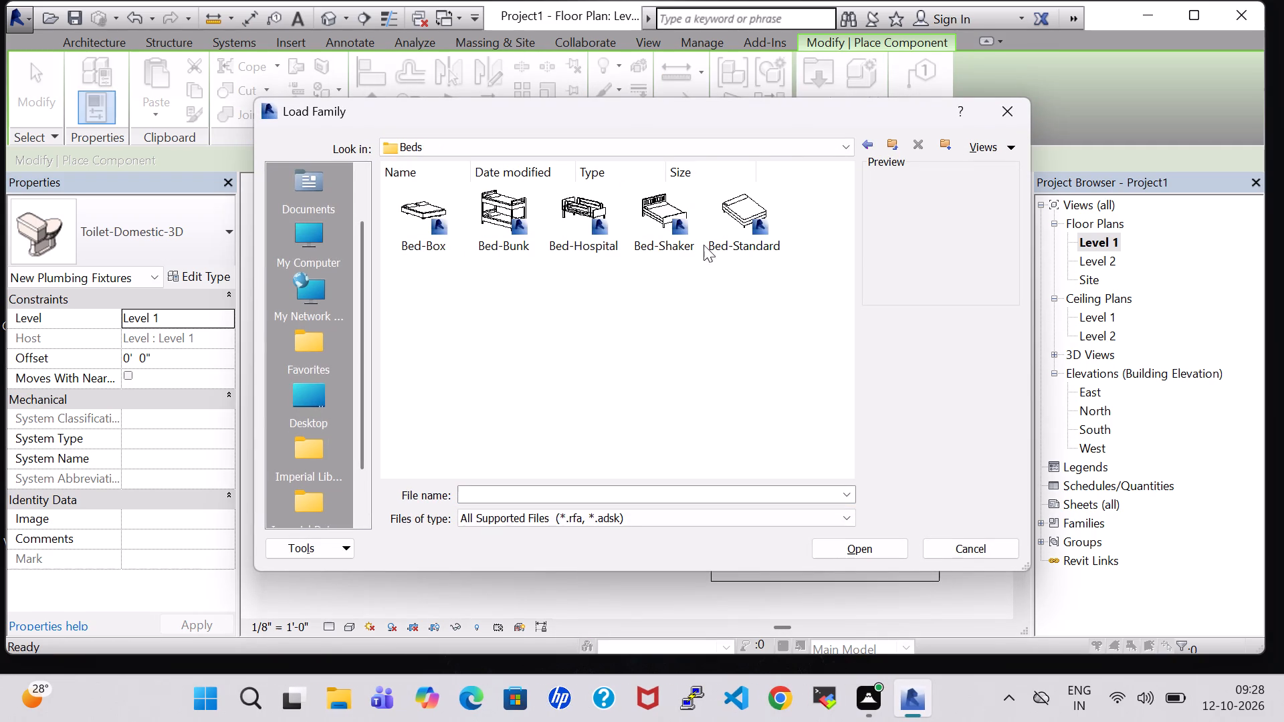
pyautogui.click(755, 216)
pyautogui.click(567, 212)
pyautogui.click(659, 212)
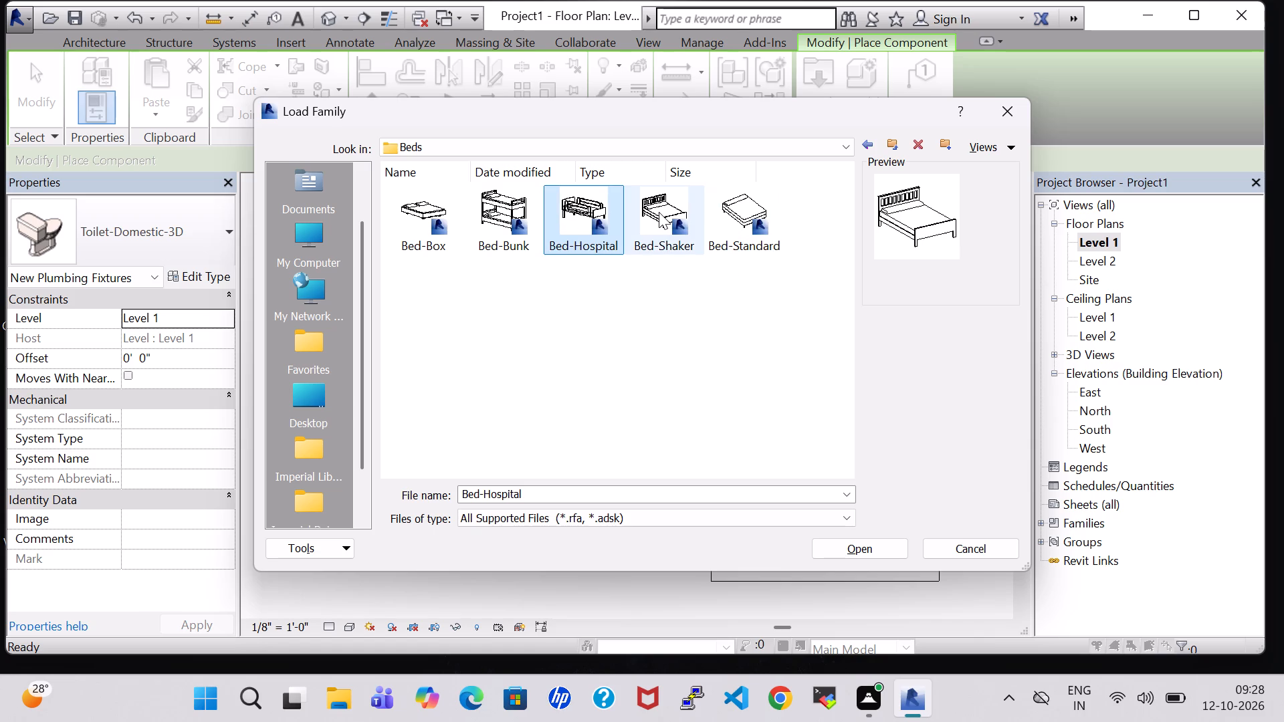
pyautogui.click(884, 539)
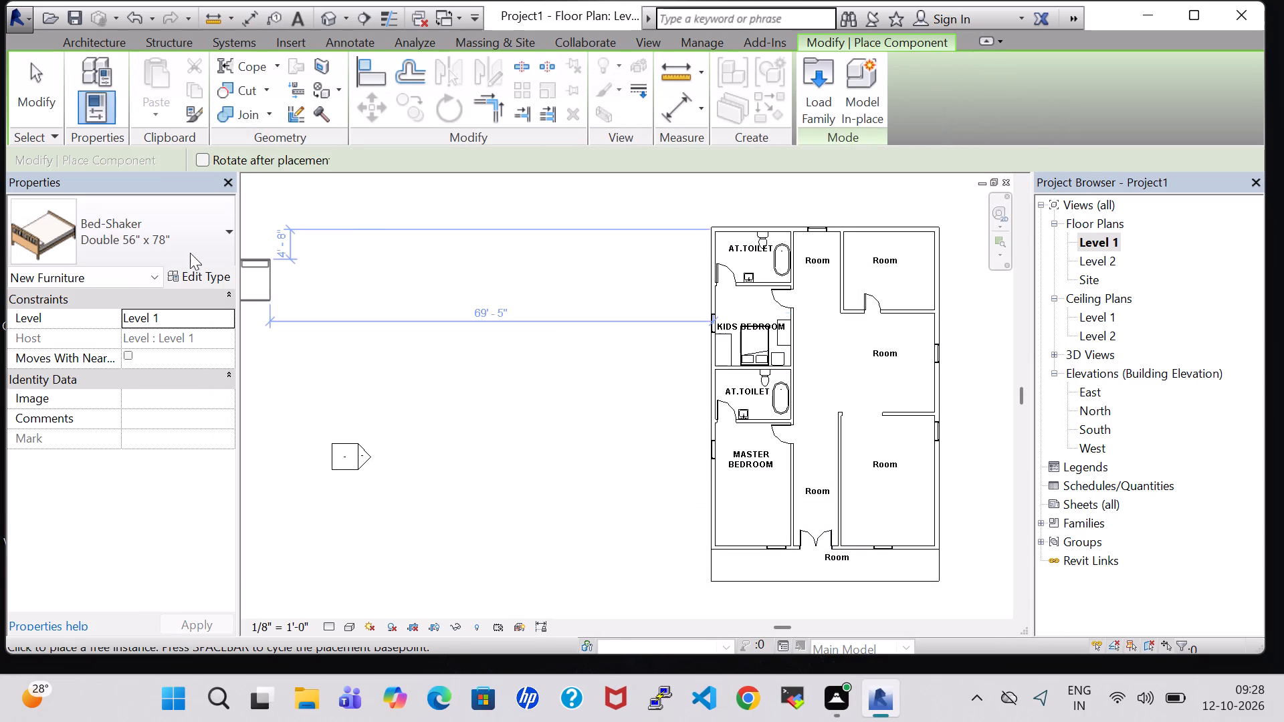
# Place a Bed-Shaker King 78" x 83" in MASTER BEDROOM, headboard against the east wall, about 3'-6" from the south wall.
pyautogui.click(188, 253)
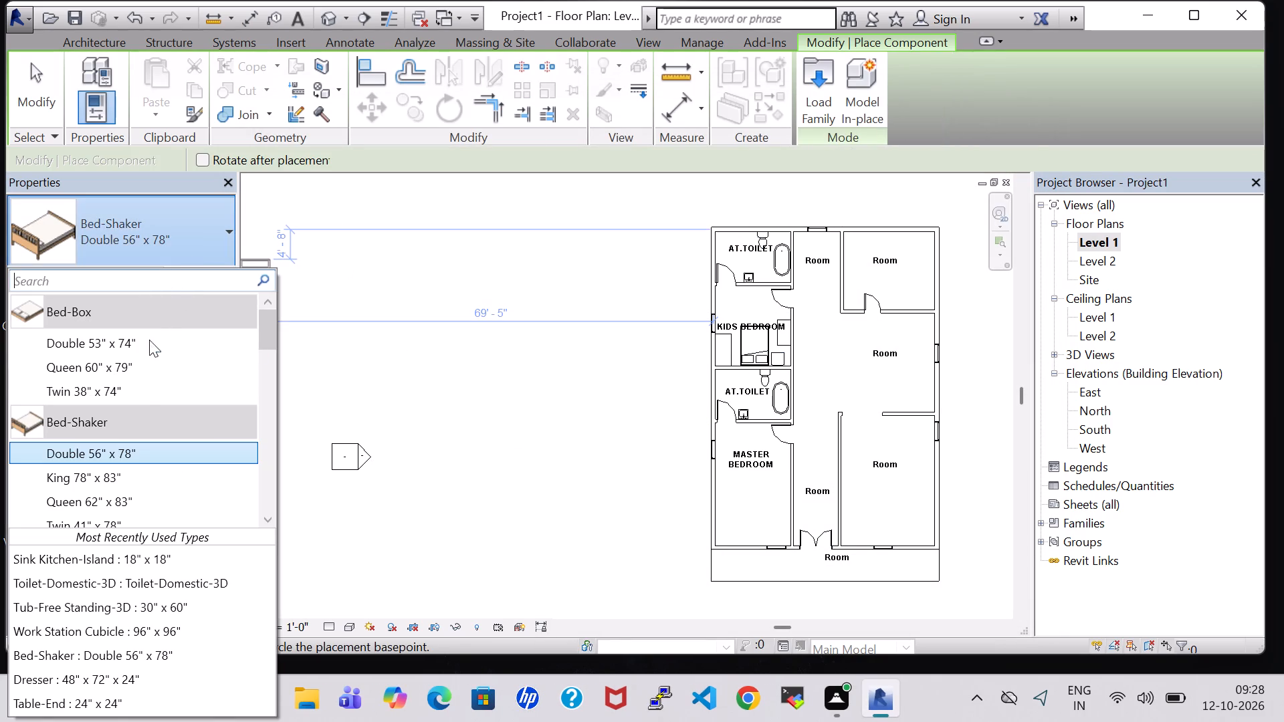
pyautogui.click(132, 475)
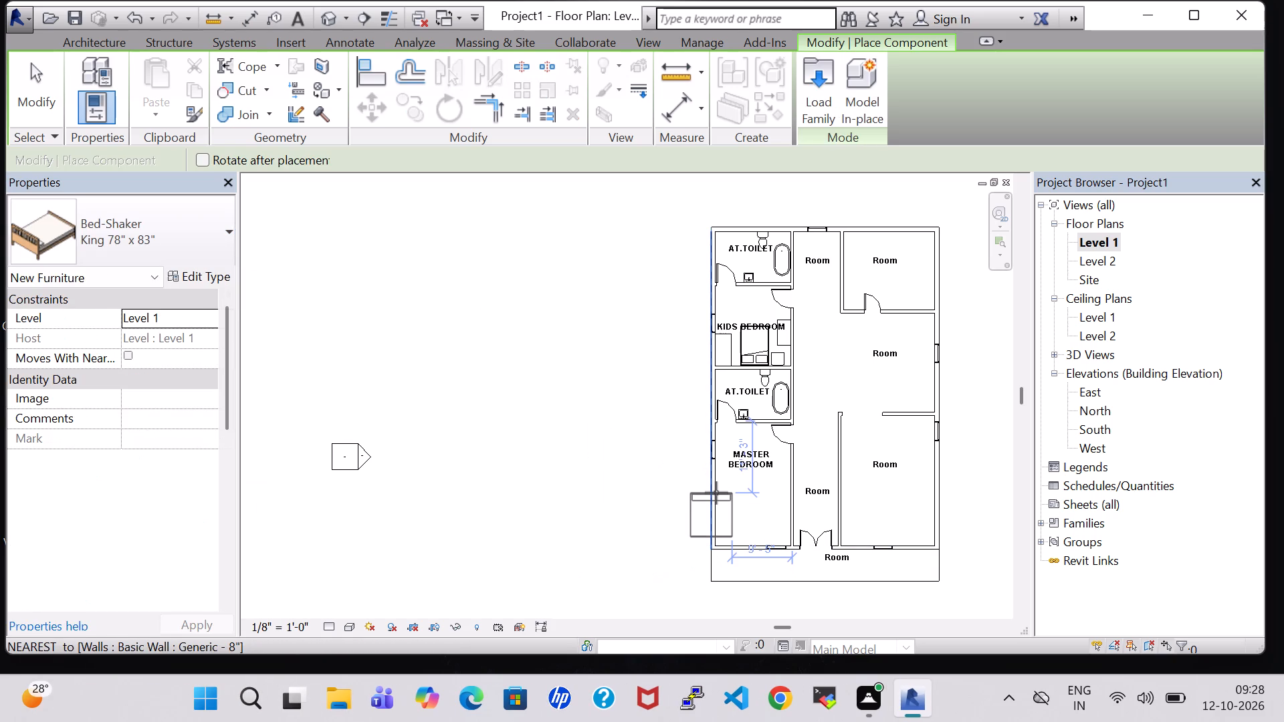
pyautogui.press('space')
pyautogui.press('space')
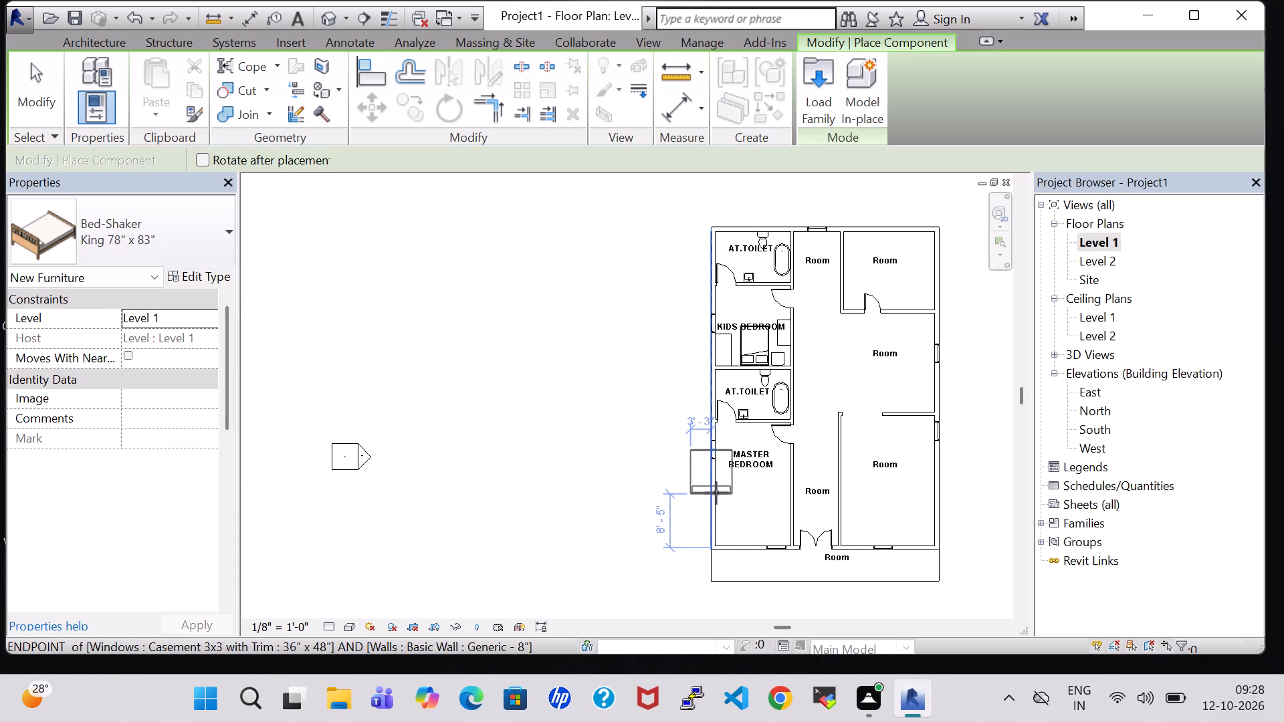
pyautogui.press('space')
pyautogui.press('space')
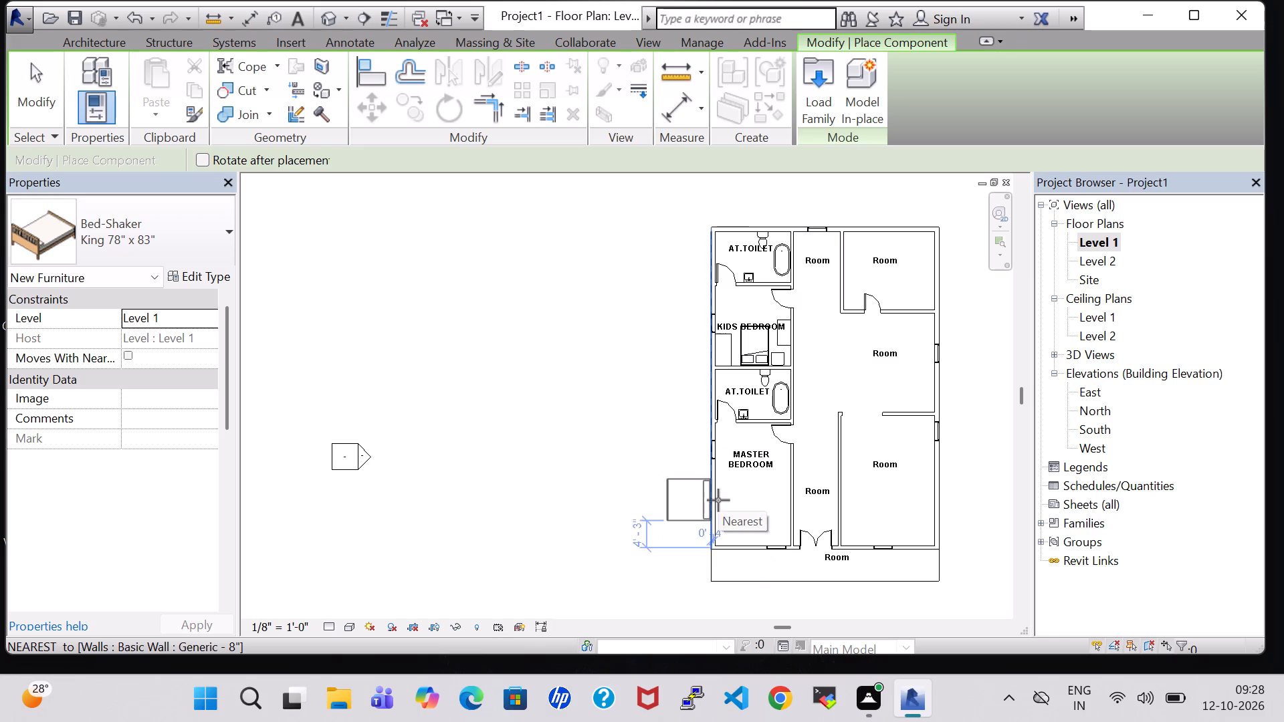
pyautogui.scroll(9, 791, 509)
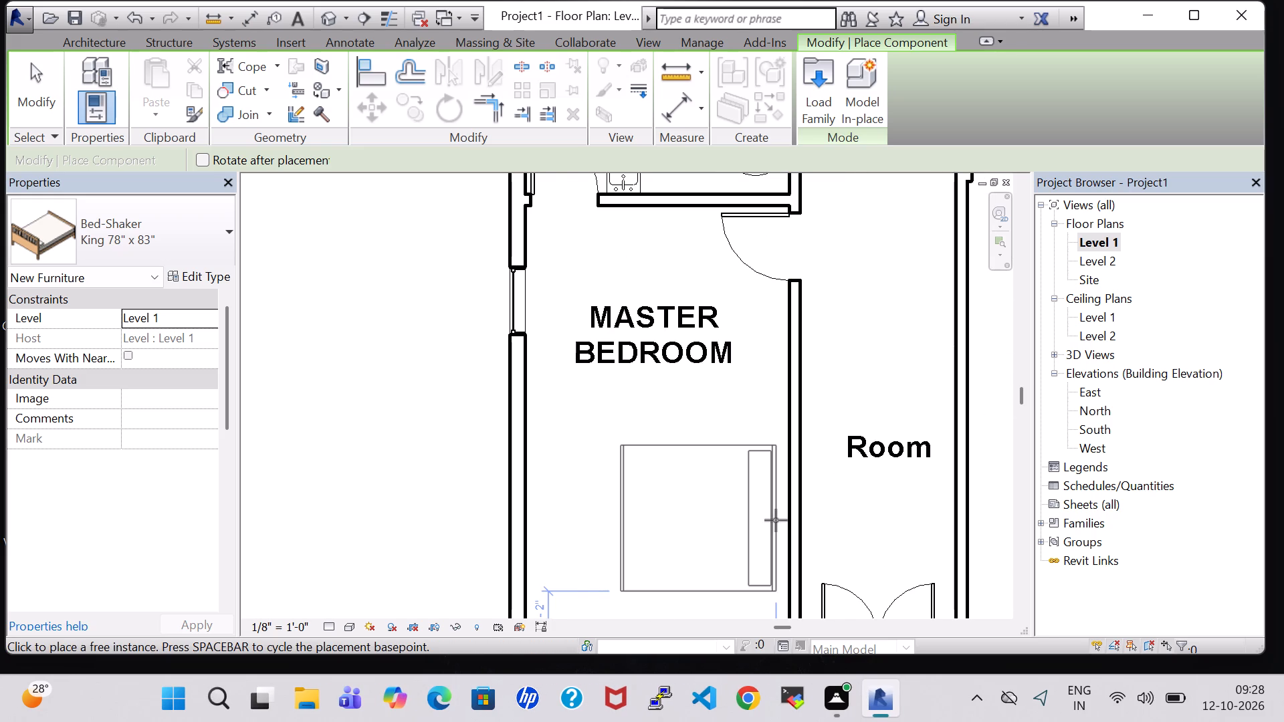
pyautogui.scroll(-2, 776, 520)
pyautogui.moveTo(776, 520); pyautogui.dragTo(772, 447, button='middle')
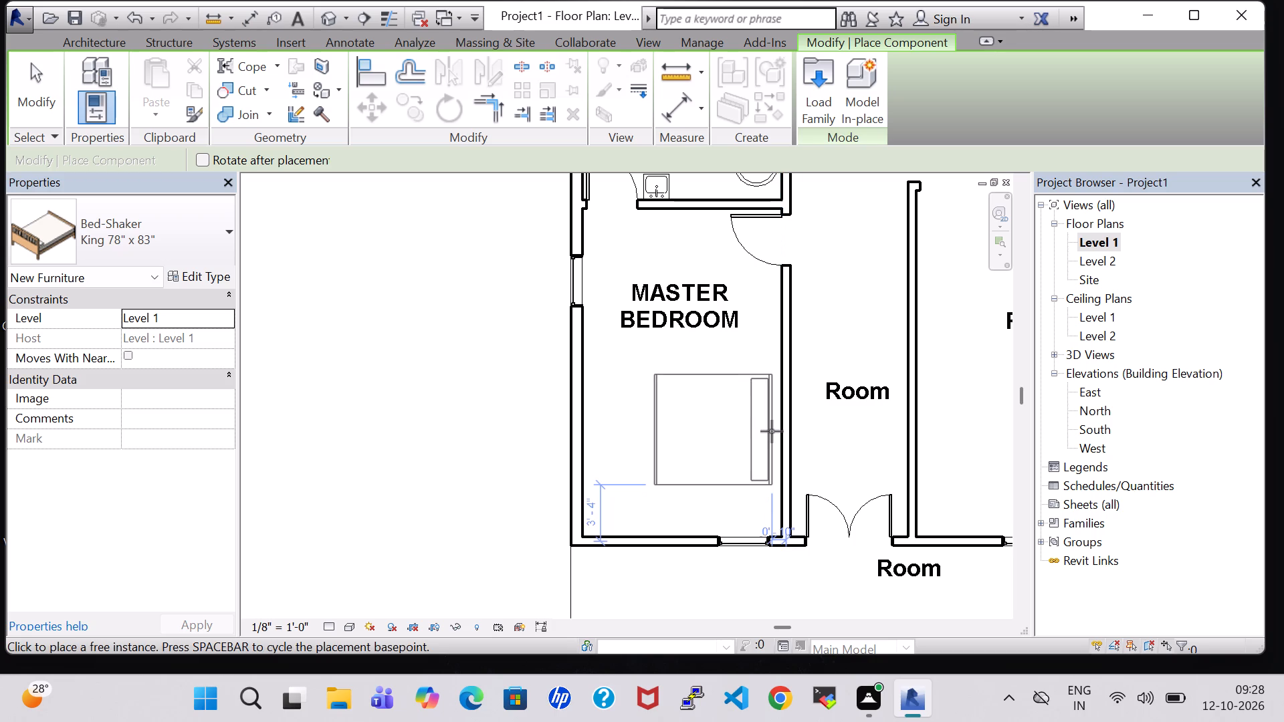
pyautogui.scroll(5, 772, 426)
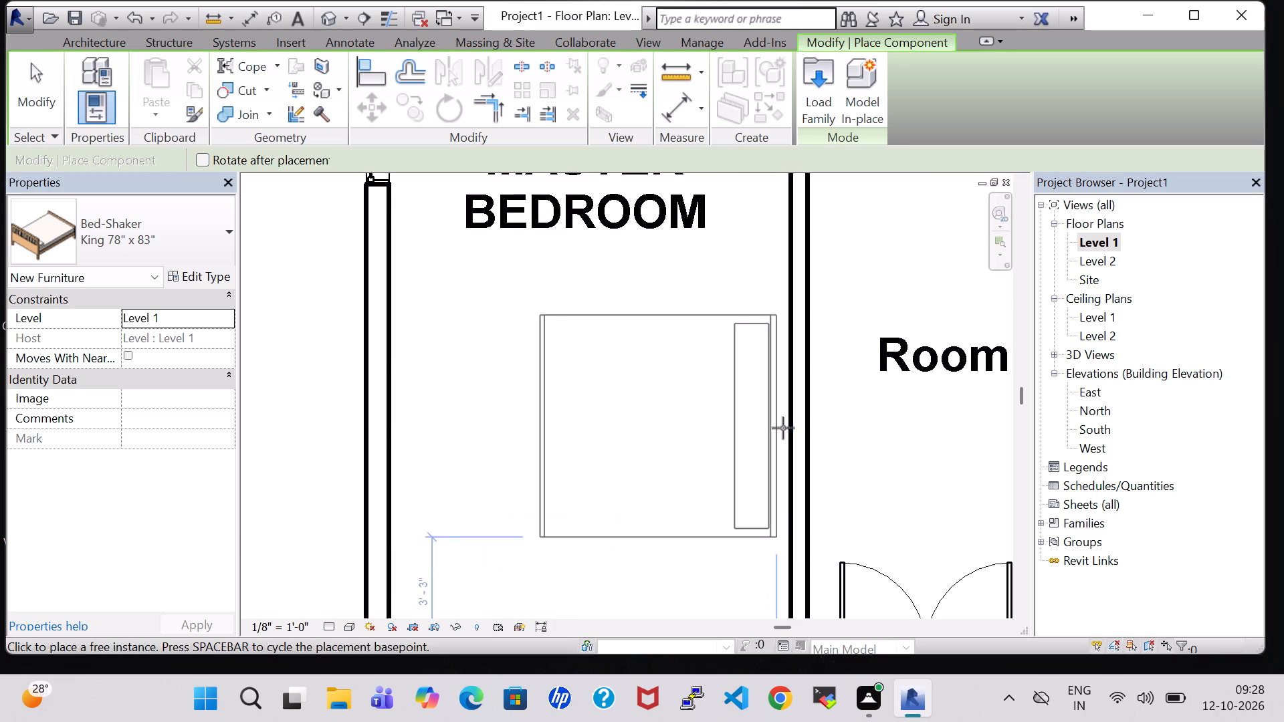
pyautogui.click(783, 428)
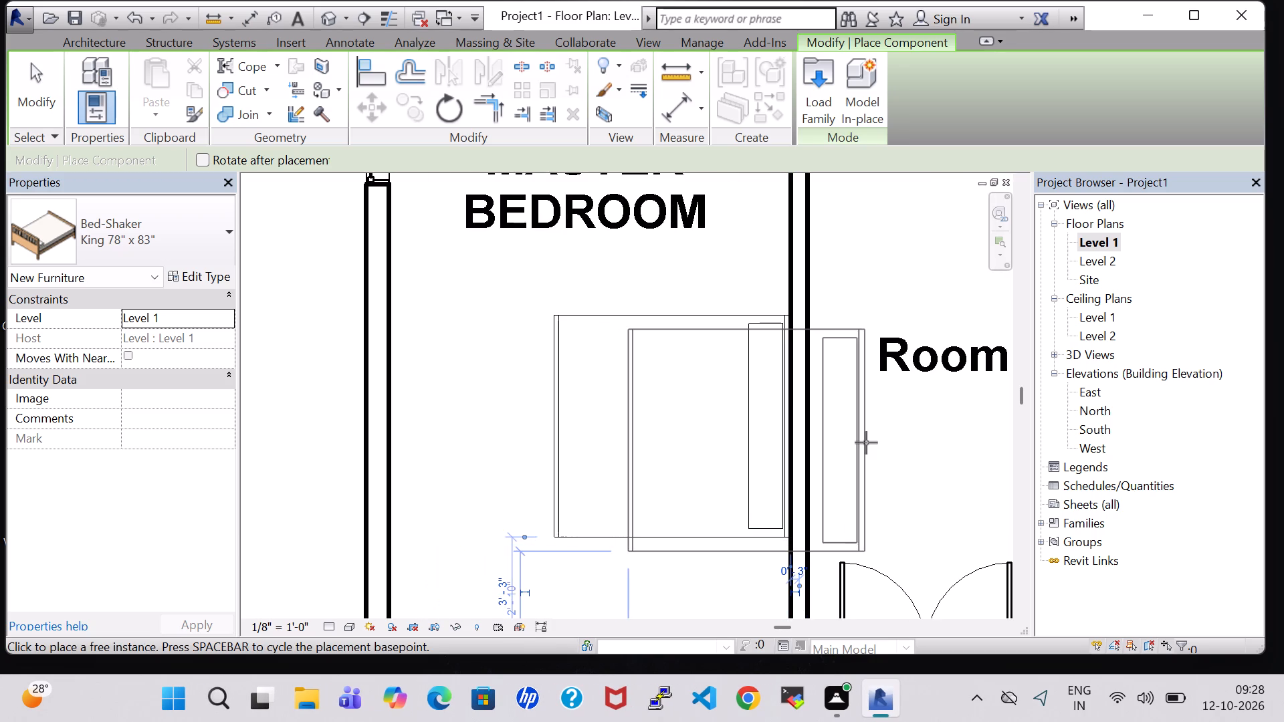
pyautogui.press('Escape')
pyautogui.press('Escape')
pyautogui.scroll(-5, 866, 443)
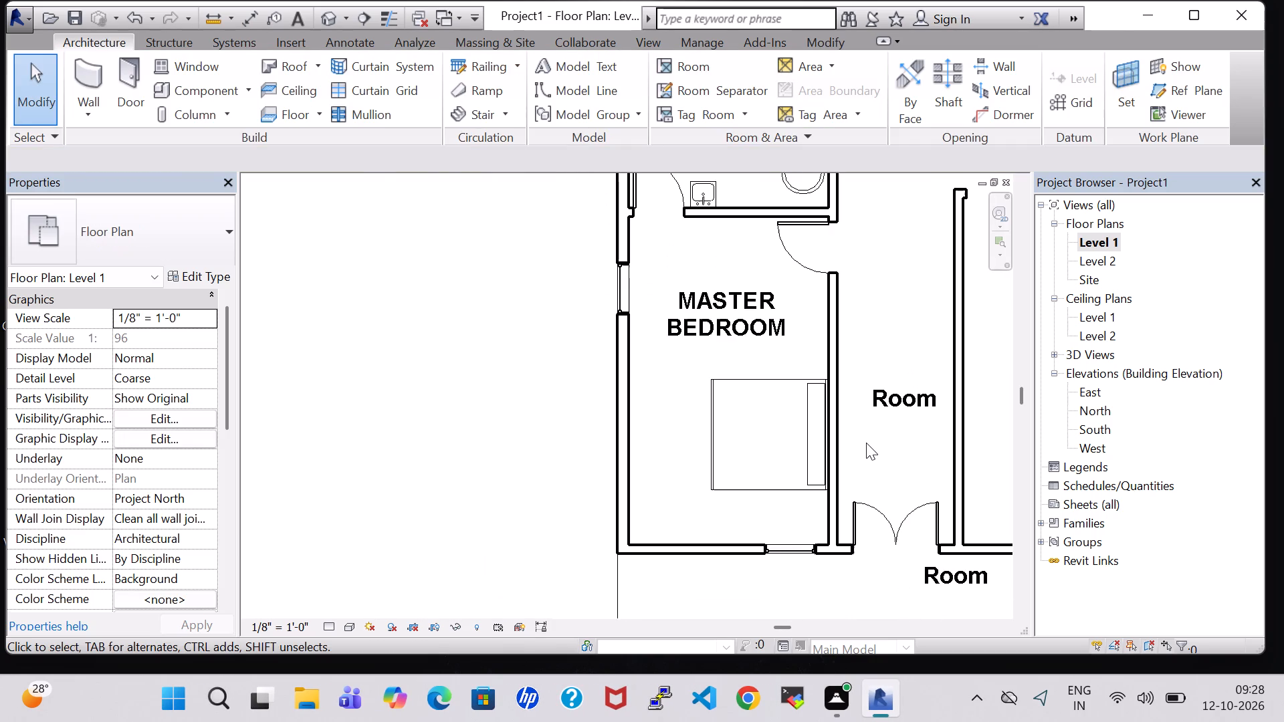
# Nudge the king bed in MASTER BEDROOM two increments north along the east wall.
pyautogui.click(798, 437)
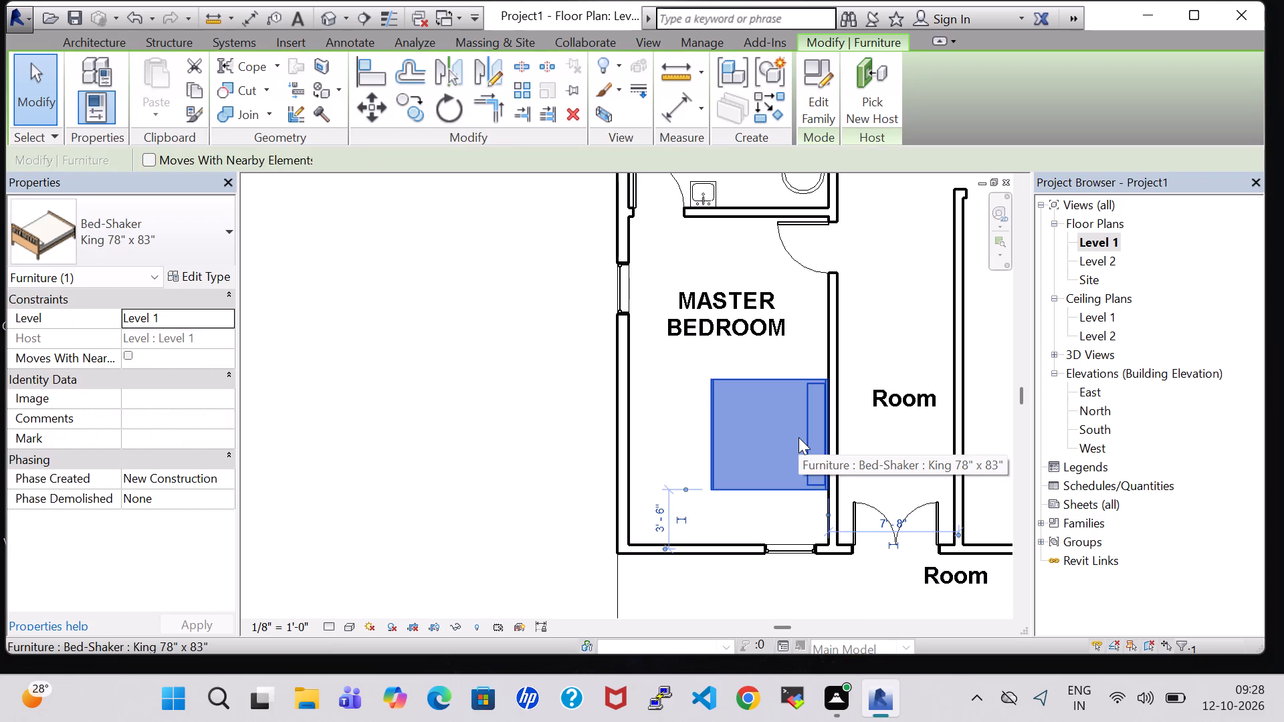
pyautogui.press('Up')
pyautogui.press('Up')
pyautogui.click(869, 461)
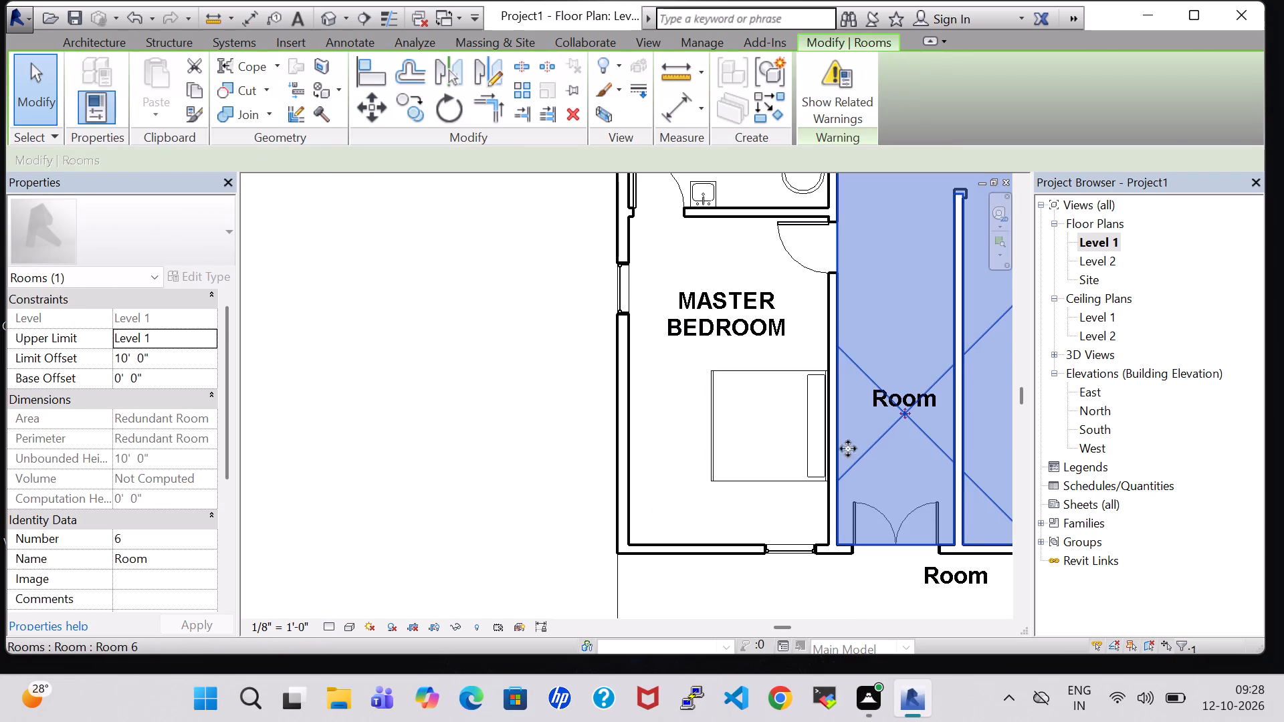
pyautogui.click(657, 466)
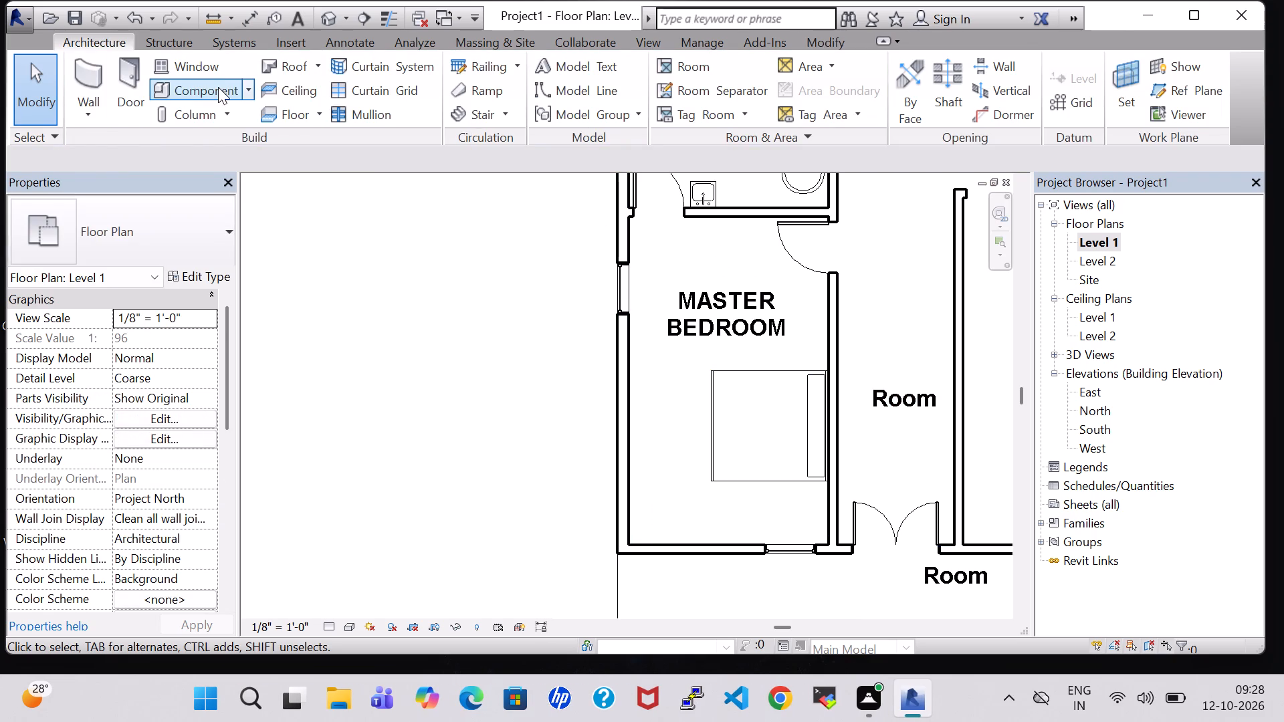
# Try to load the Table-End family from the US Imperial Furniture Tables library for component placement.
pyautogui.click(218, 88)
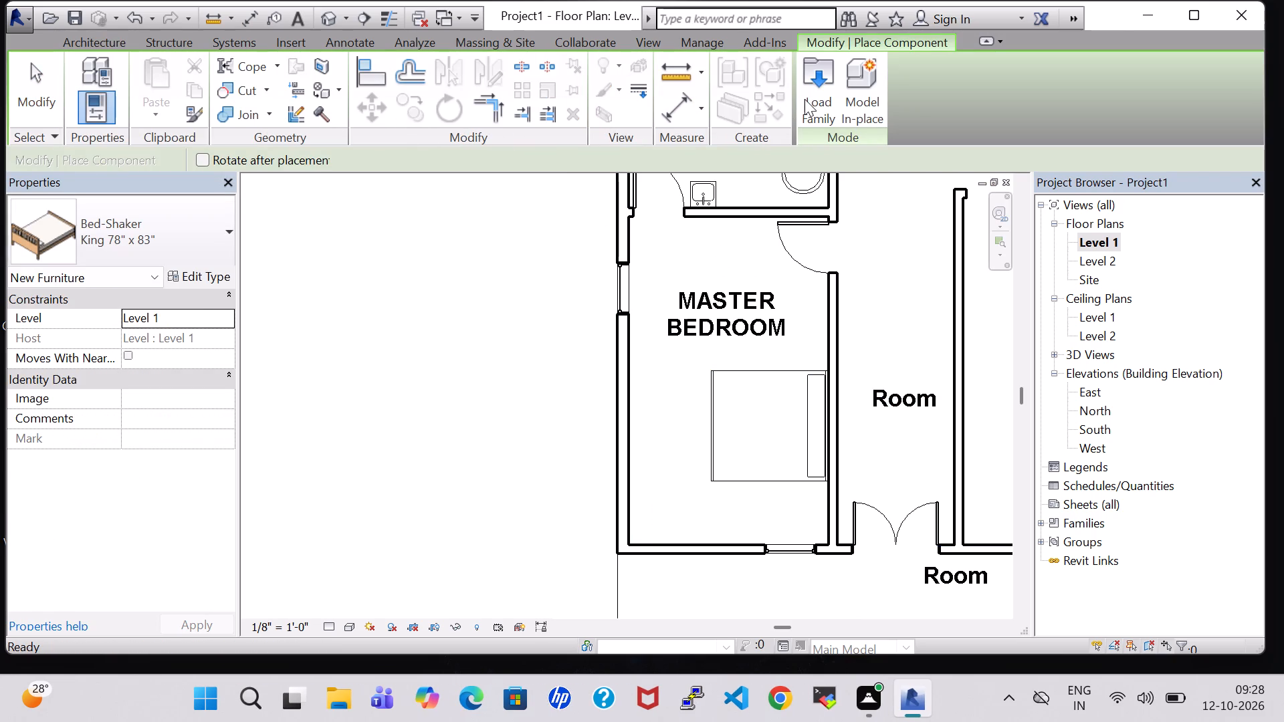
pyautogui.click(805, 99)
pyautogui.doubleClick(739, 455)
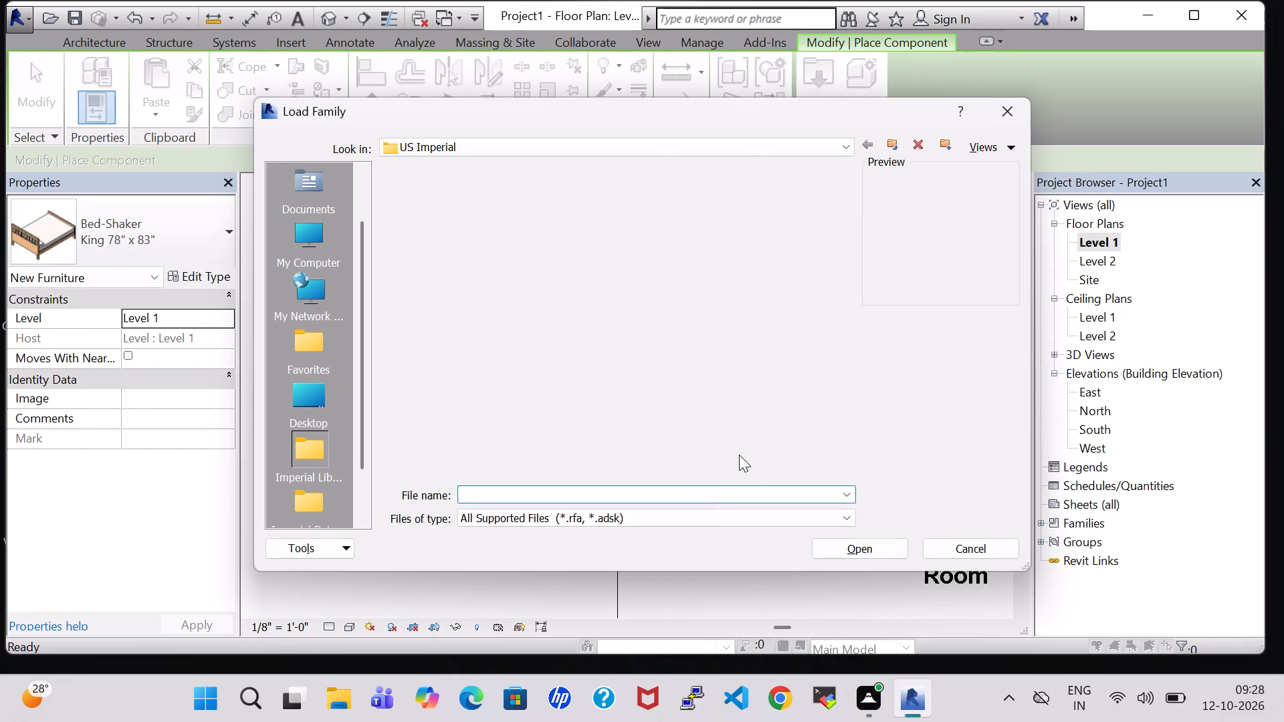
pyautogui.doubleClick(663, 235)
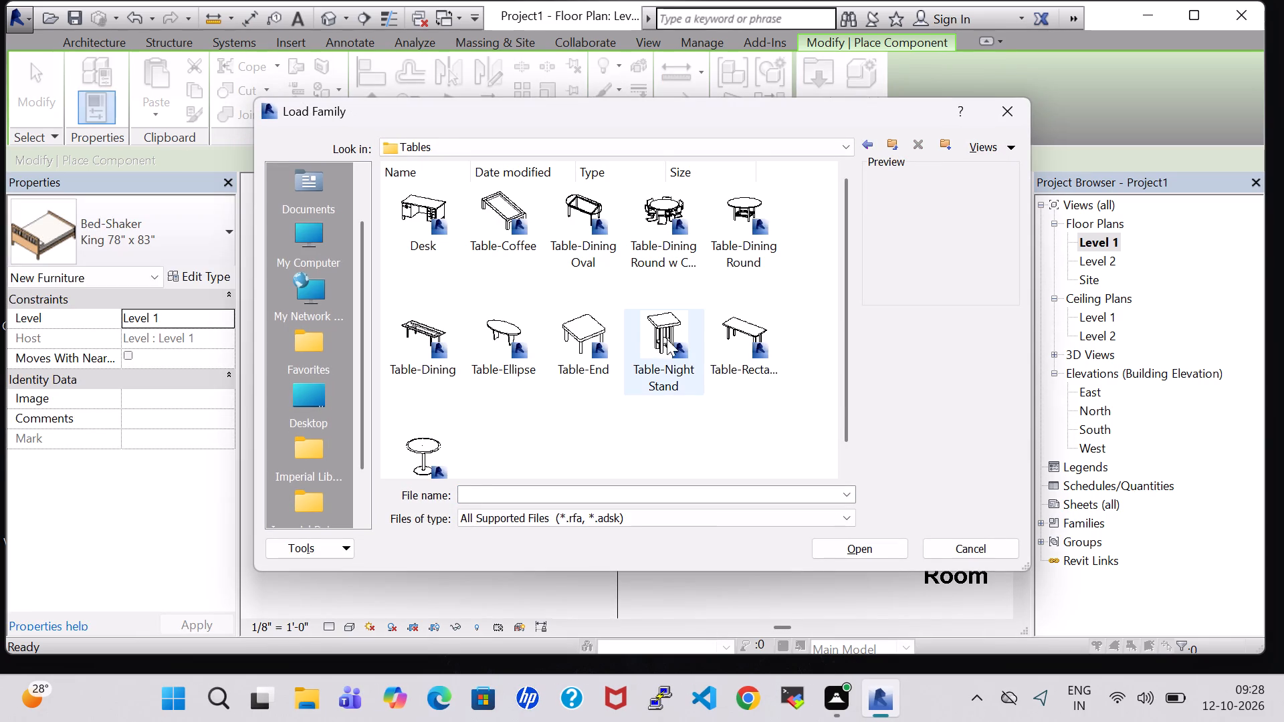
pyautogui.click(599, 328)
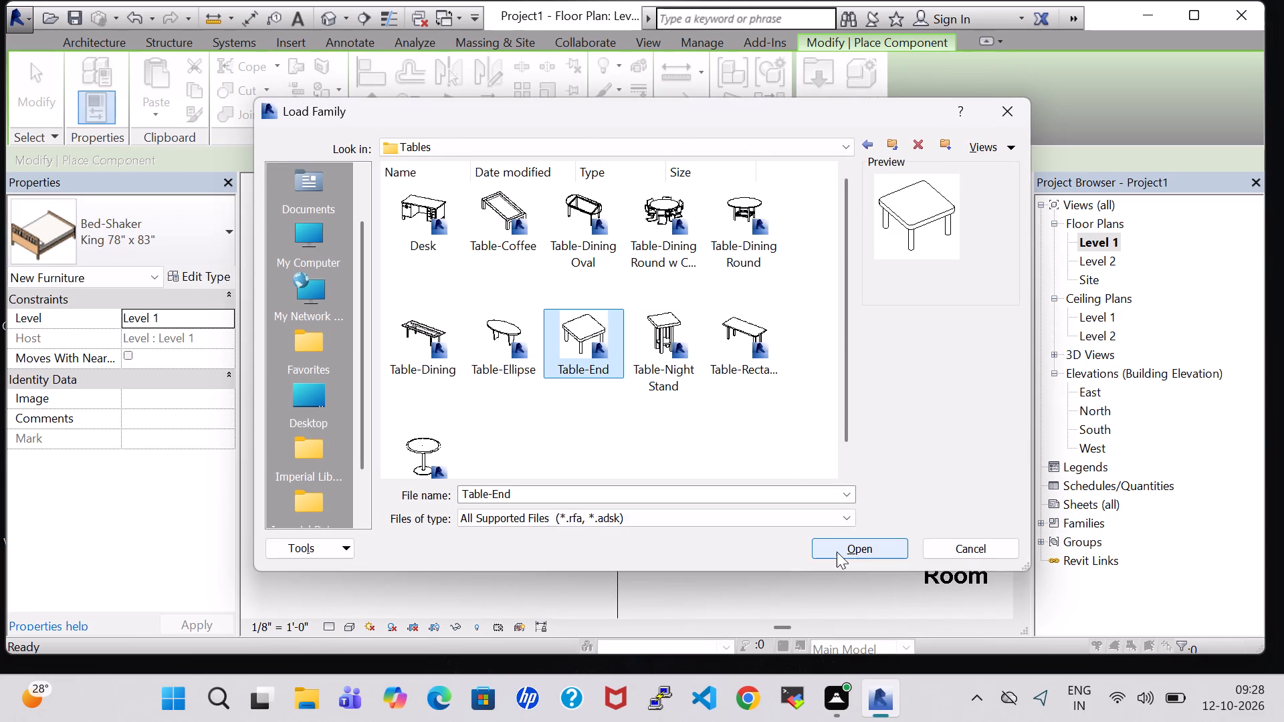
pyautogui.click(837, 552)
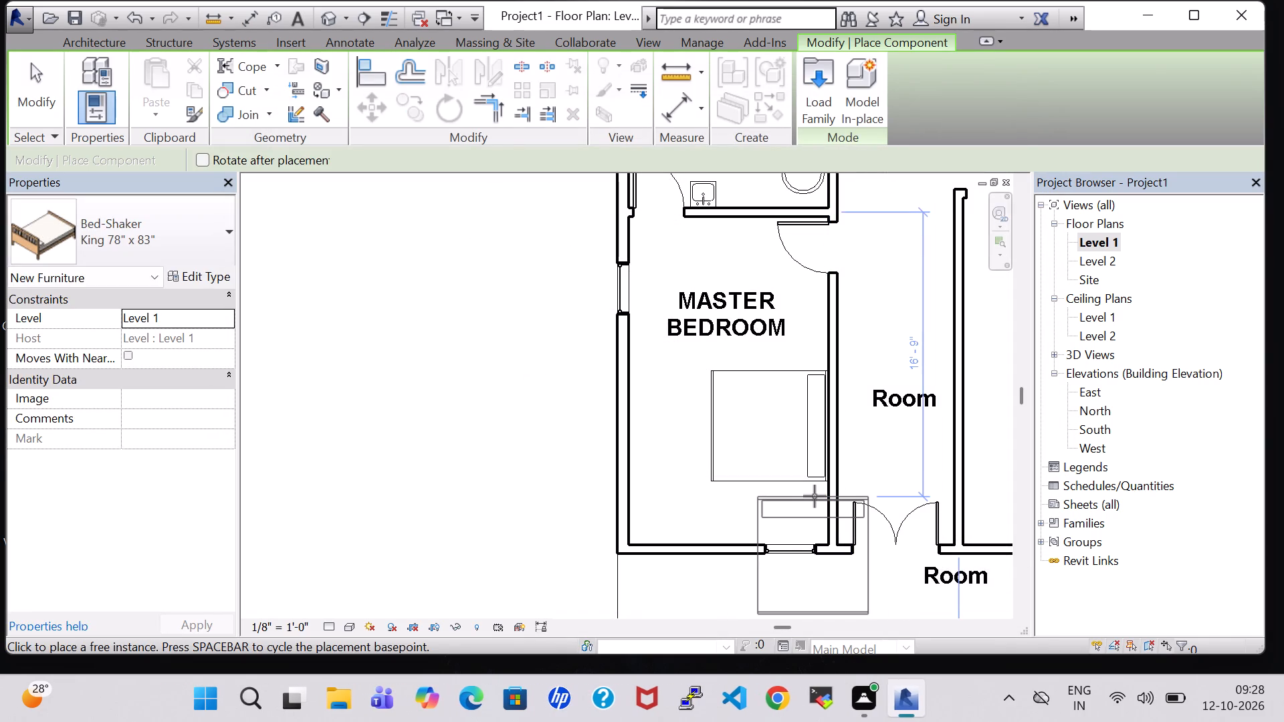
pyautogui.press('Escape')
# Create a similar Table-End 24" x 24" from the kids bedroom table and place it south of the master bed, against the east wall.
pyautogui.scroll(-6, 851, 356)
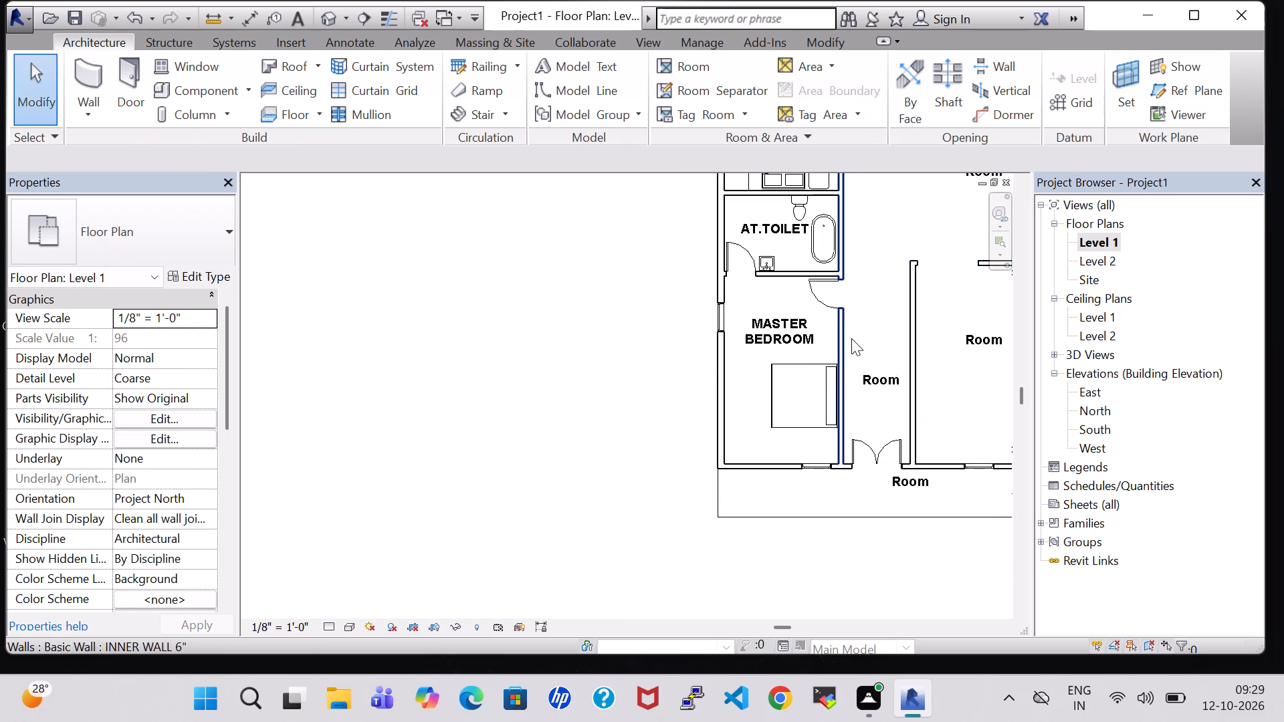
pyautogui.moveTo(855, 319); pyautogui.dragTo(856, 512, button='middle')
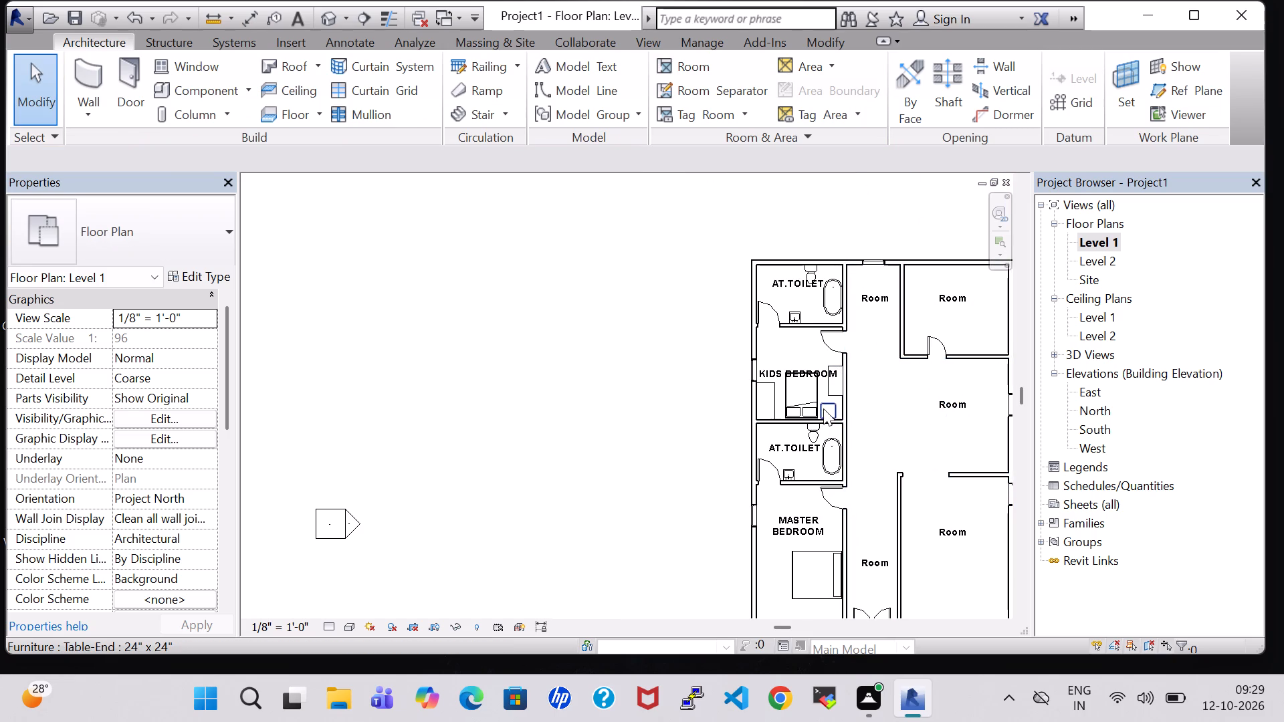
pyautogui.click(823, 408)
pyautogui.rightClick(823, 408)
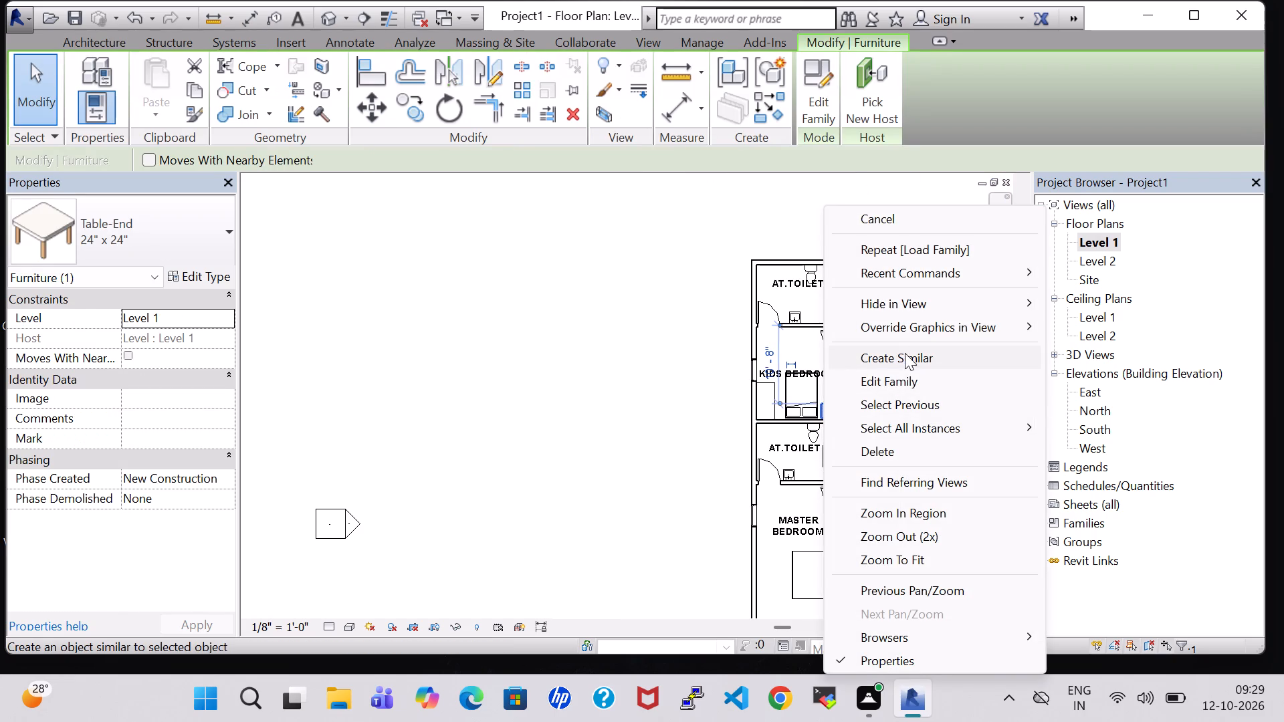
pyautogui.click(905, 355)
pyautogui.scroll(5, 843, 577)
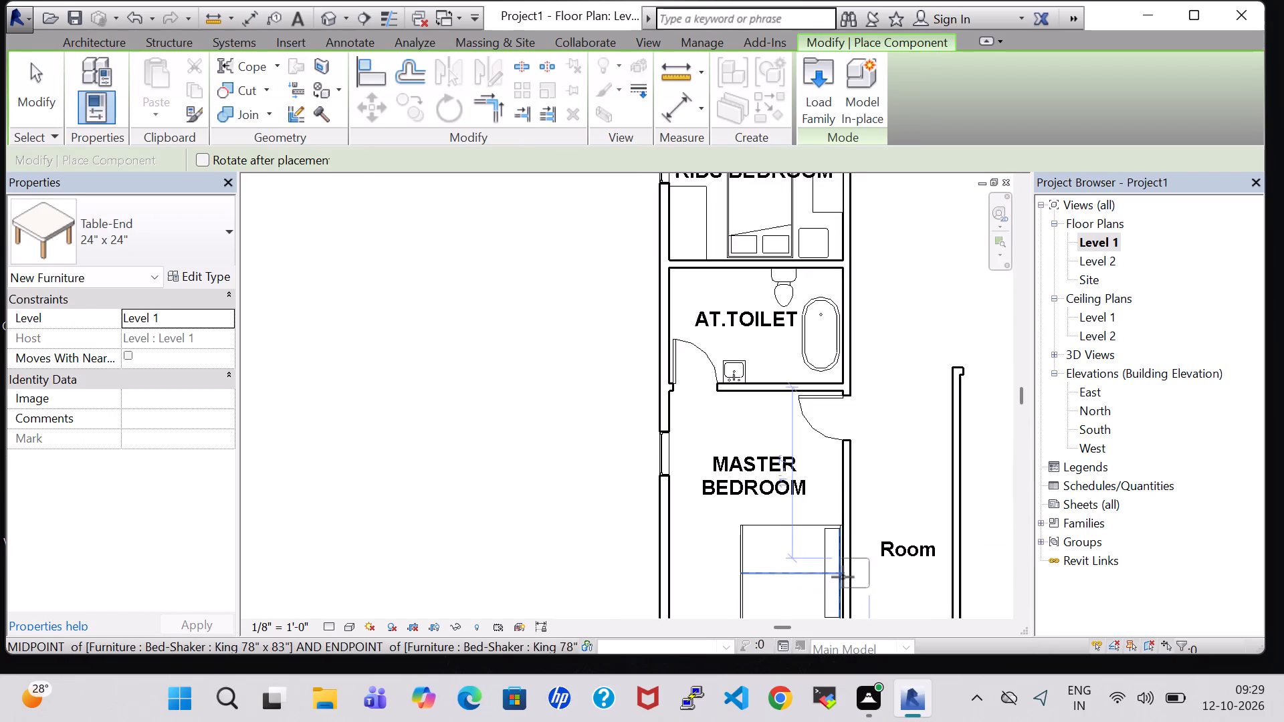
pyautogui.scroll(1, 851, 582)
pyautogui.moveTo(851, 582); pyautogui.dragTo(851, 403, button='middle')
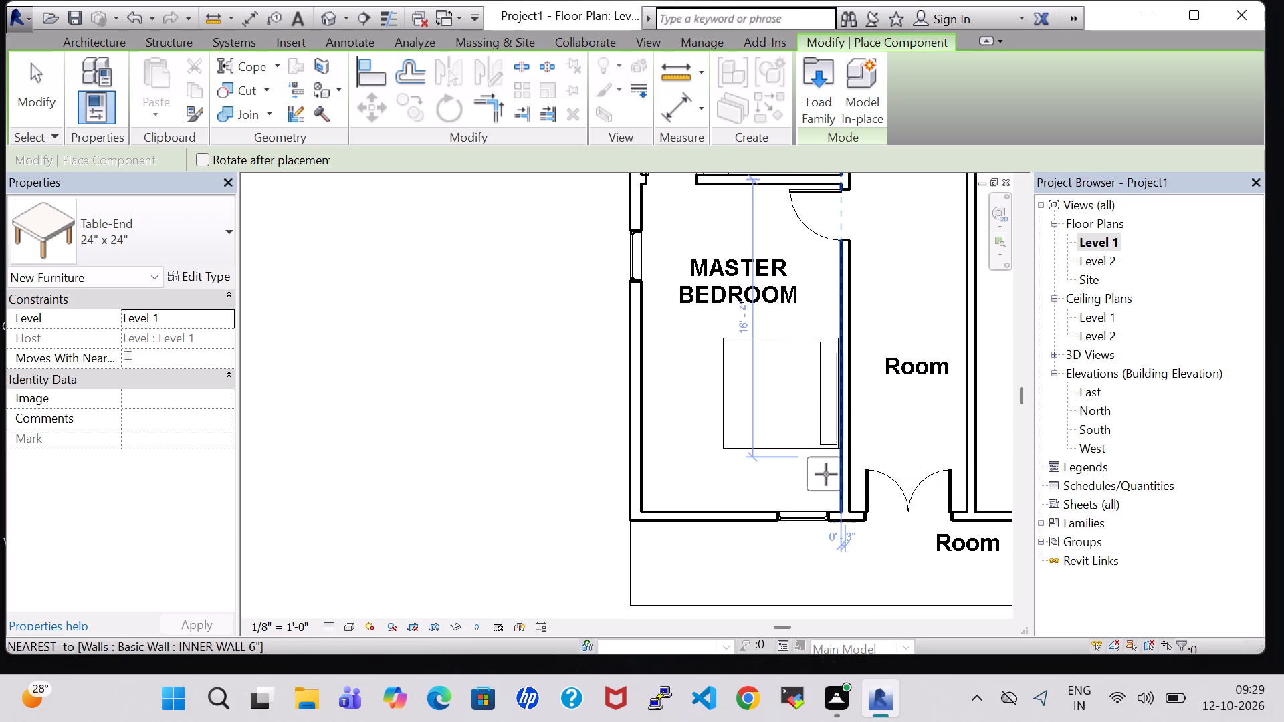
pyautogui.scroll(7, 826, 474)
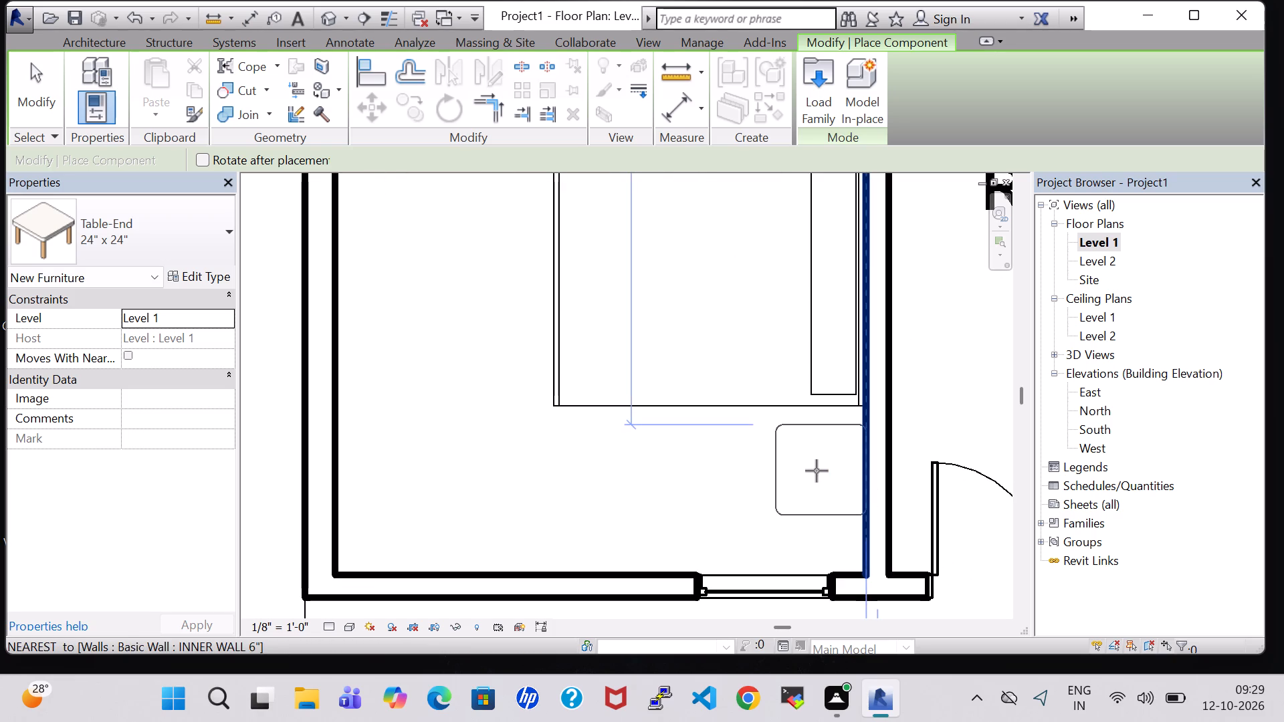
pyautogui.click(817, 471)
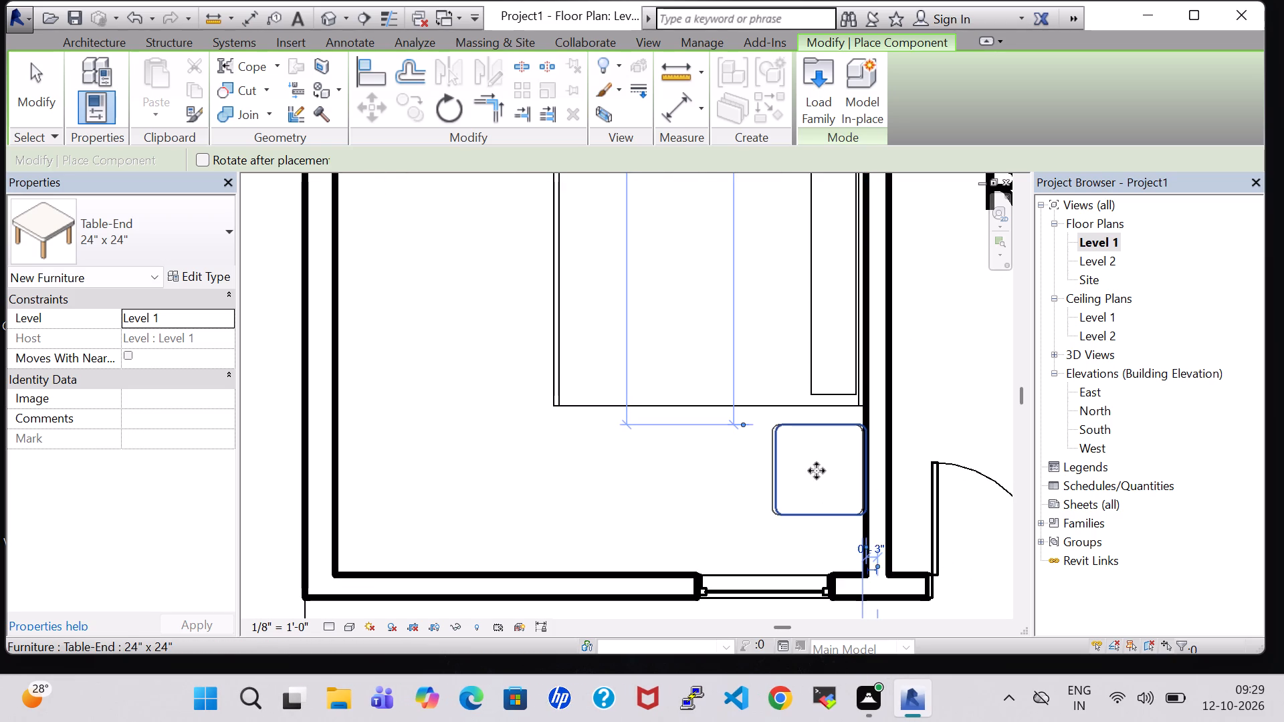
pyautogui.press('Escape')
pyautogui.press('Escape')
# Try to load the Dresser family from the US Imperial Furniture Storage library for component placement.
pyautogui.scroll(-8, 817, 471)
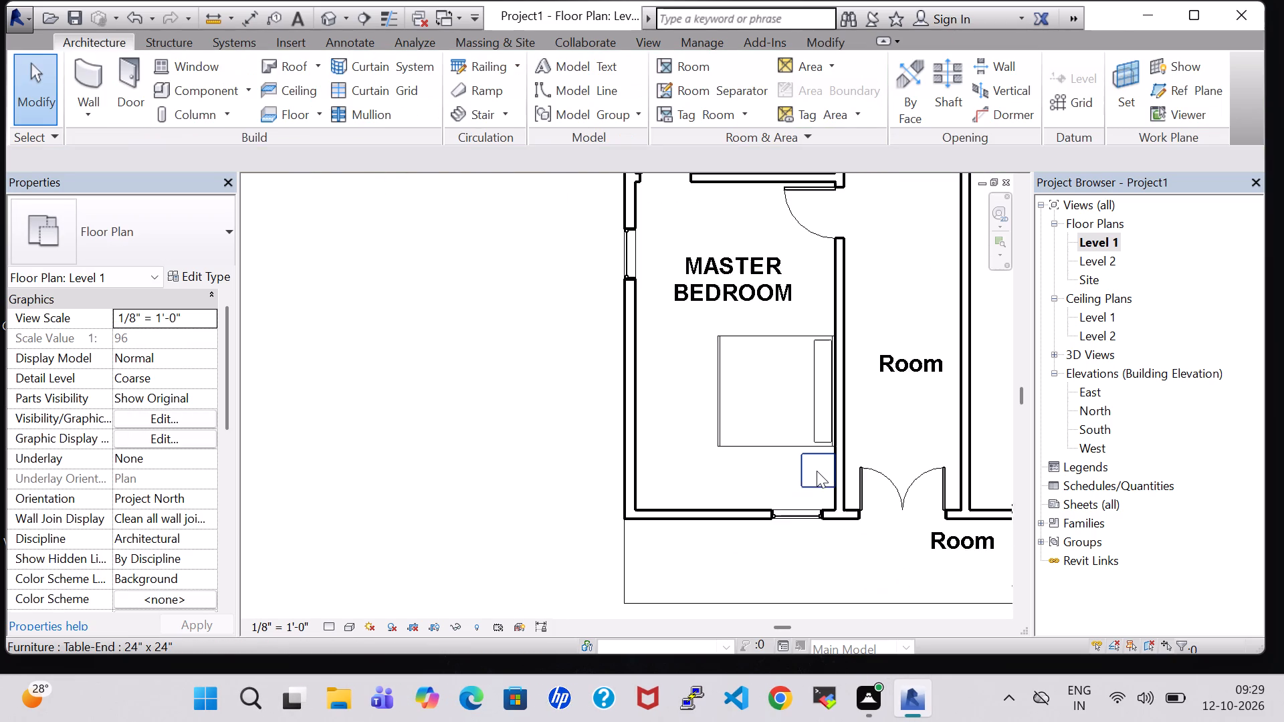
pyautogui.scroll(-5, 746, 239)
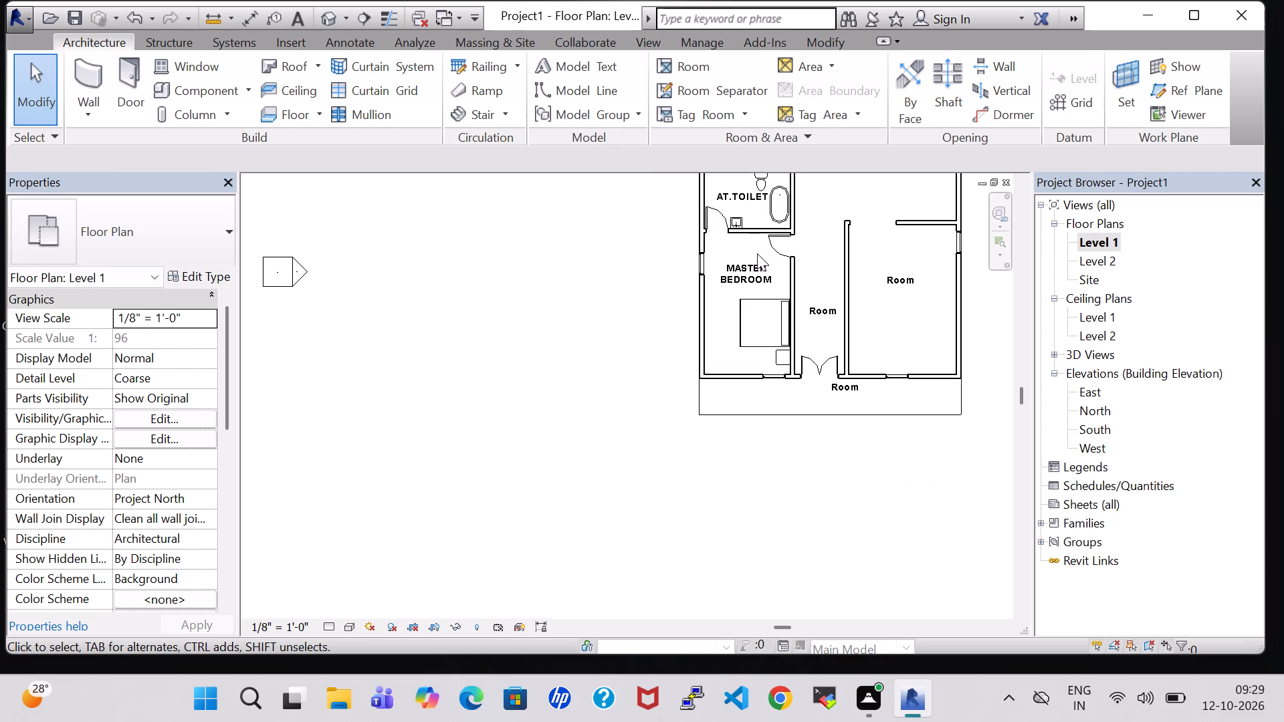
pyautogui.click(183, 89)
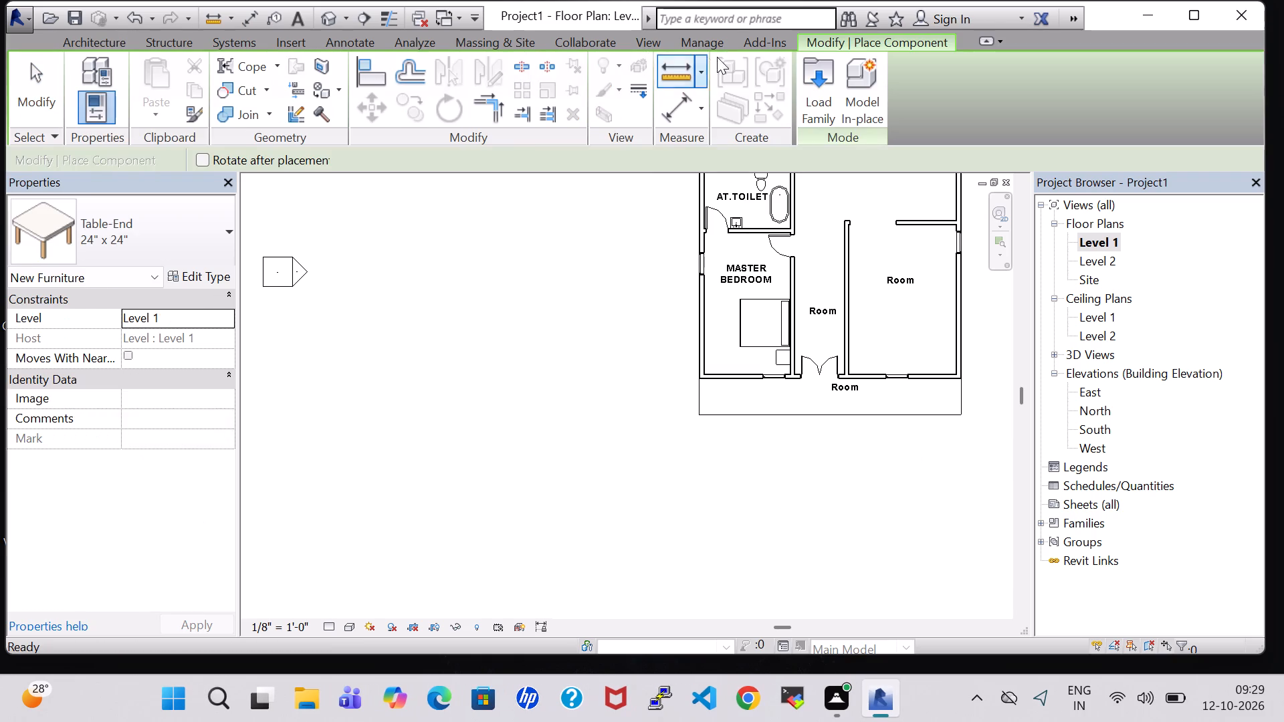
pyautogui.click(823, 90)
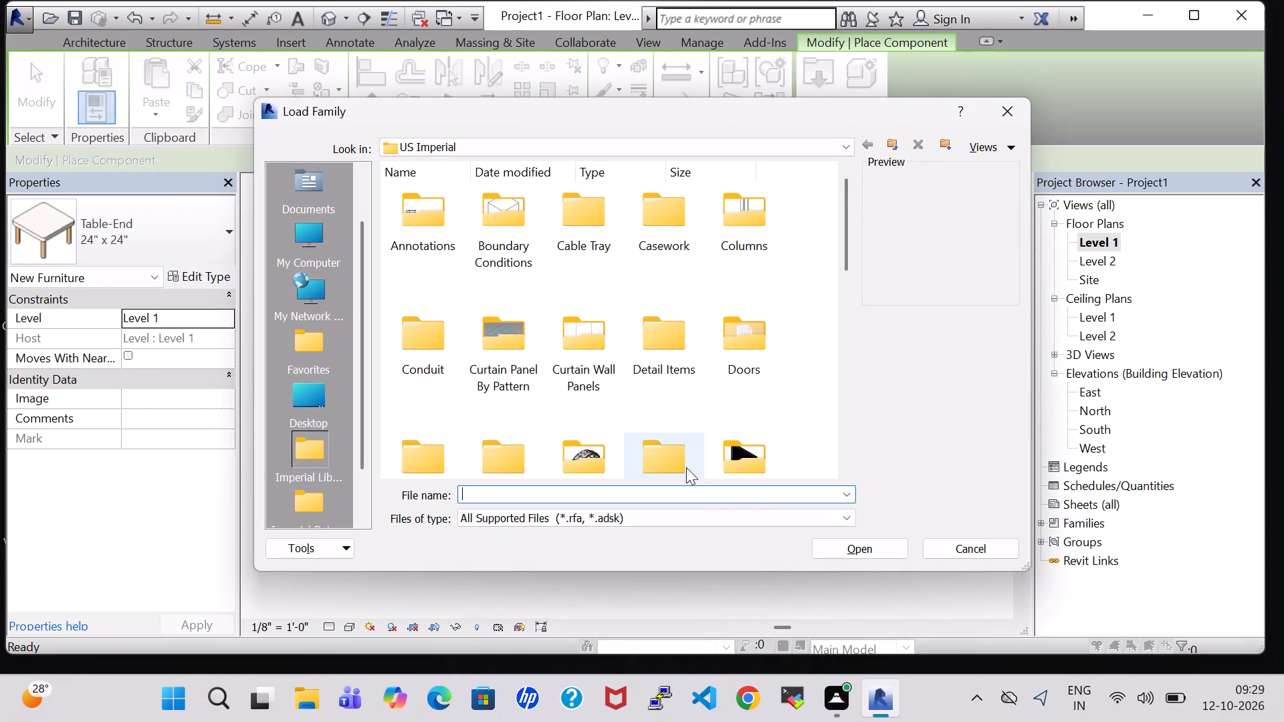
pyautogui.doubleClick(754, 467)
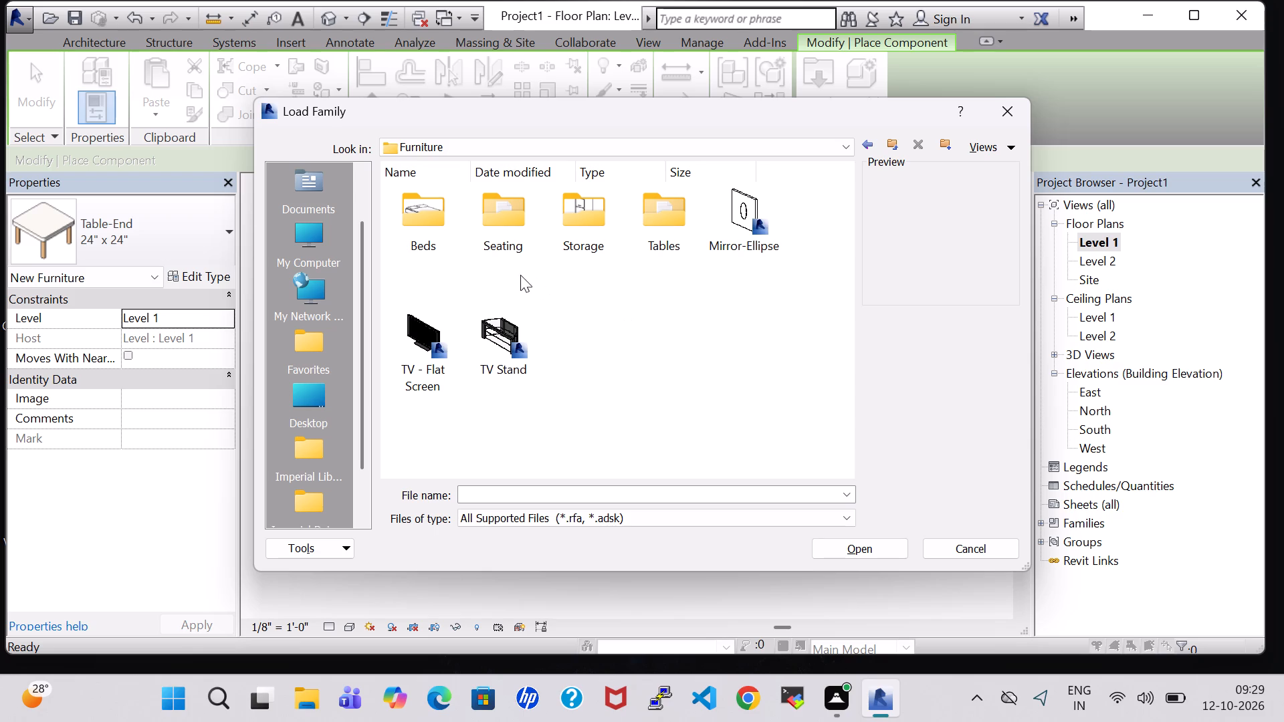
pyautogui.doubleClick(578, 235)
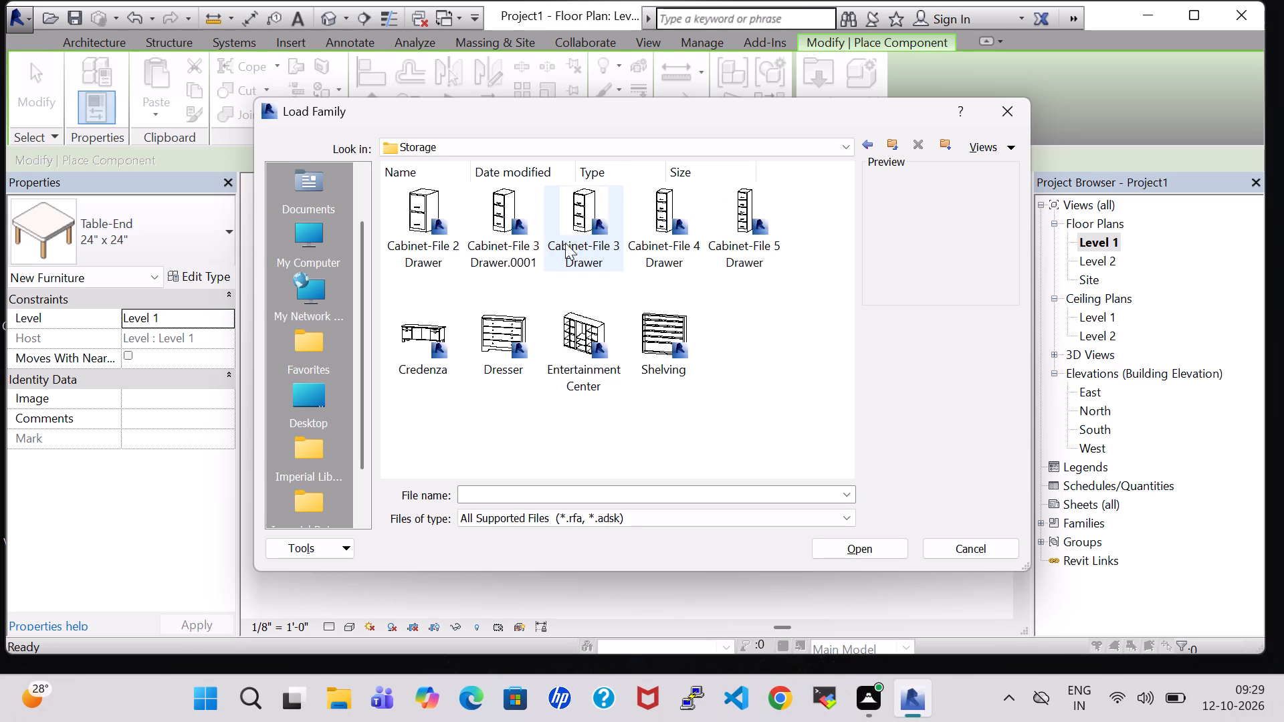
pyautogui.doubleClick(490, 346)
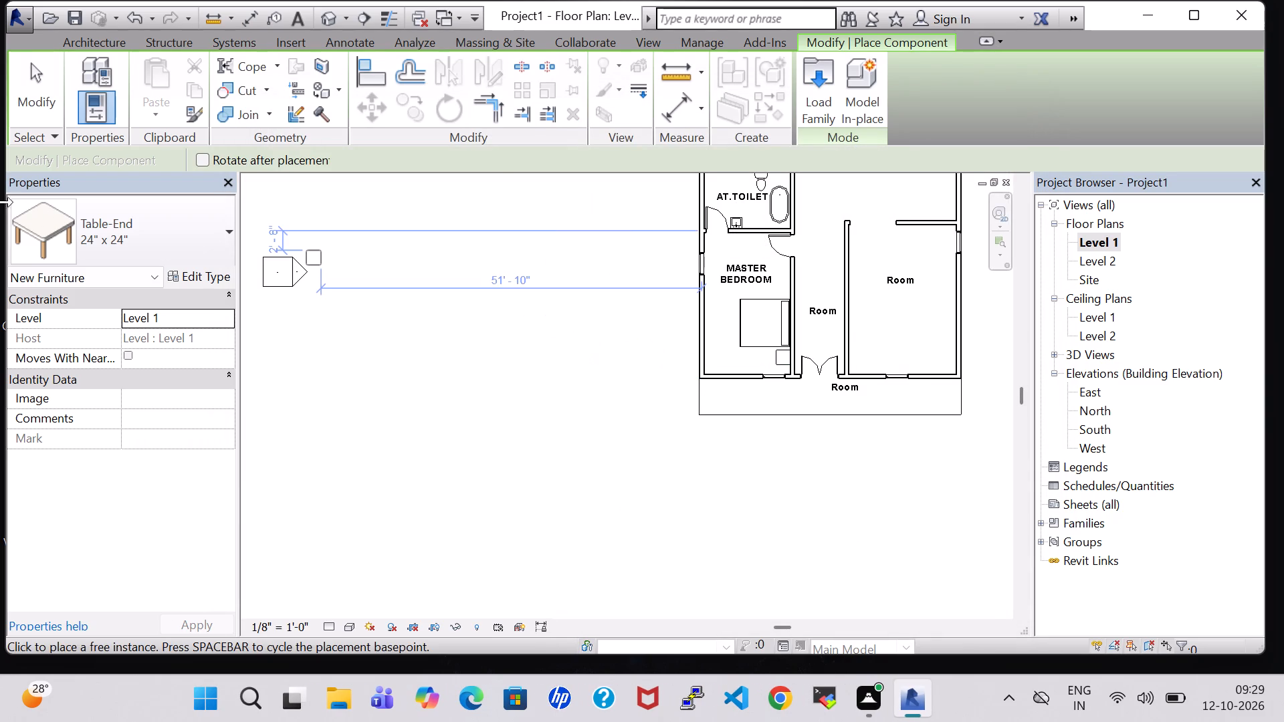
# Place a Dresser 48" x 72" x 24", rotated parallel to the west wall, against that wall in MASTER BEDROOM's southwest corner.
pyautogui.click(125, 249)
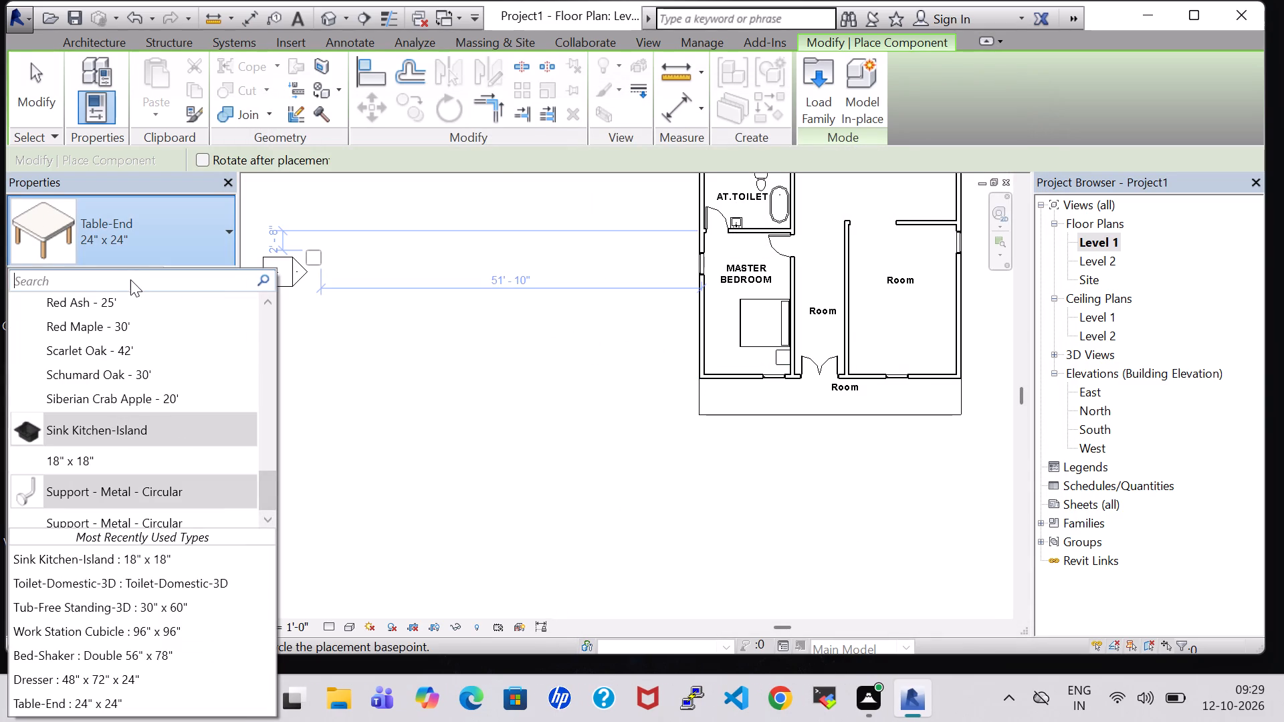
pyautogui.click(108, 681)
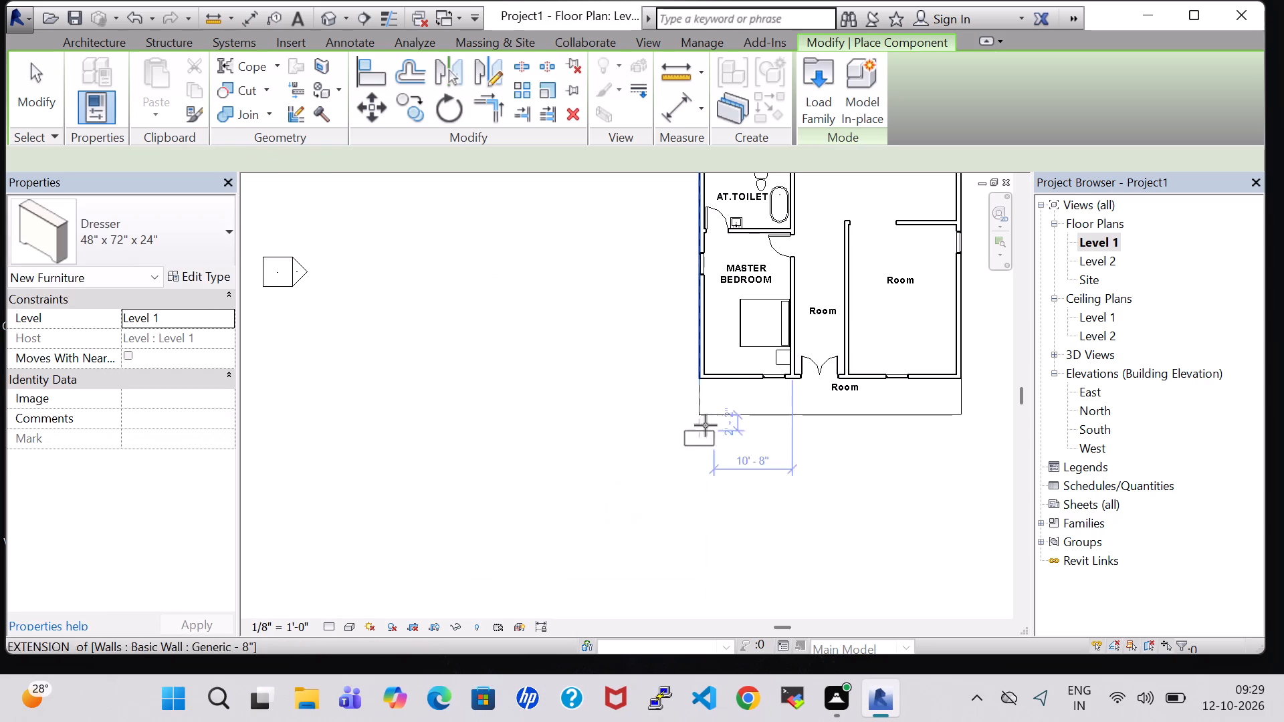
pyautogui.scroll(6, 728, 332)
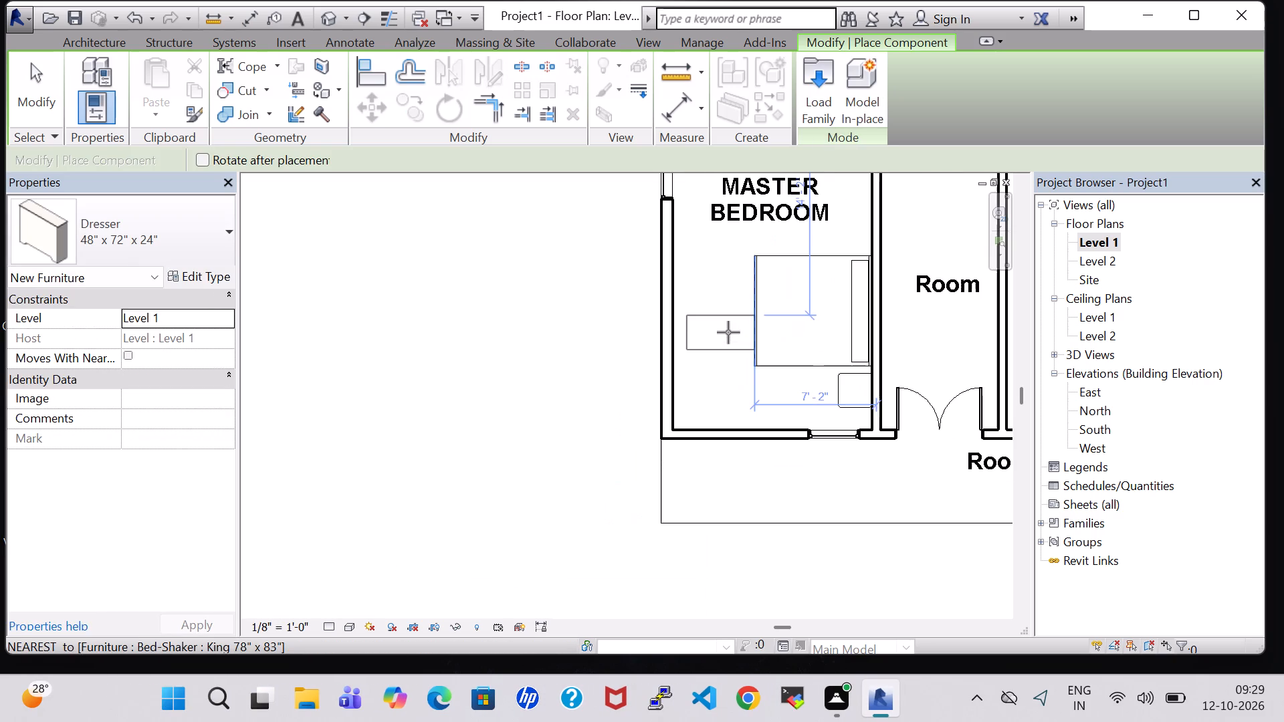
pyautogui.press('space')
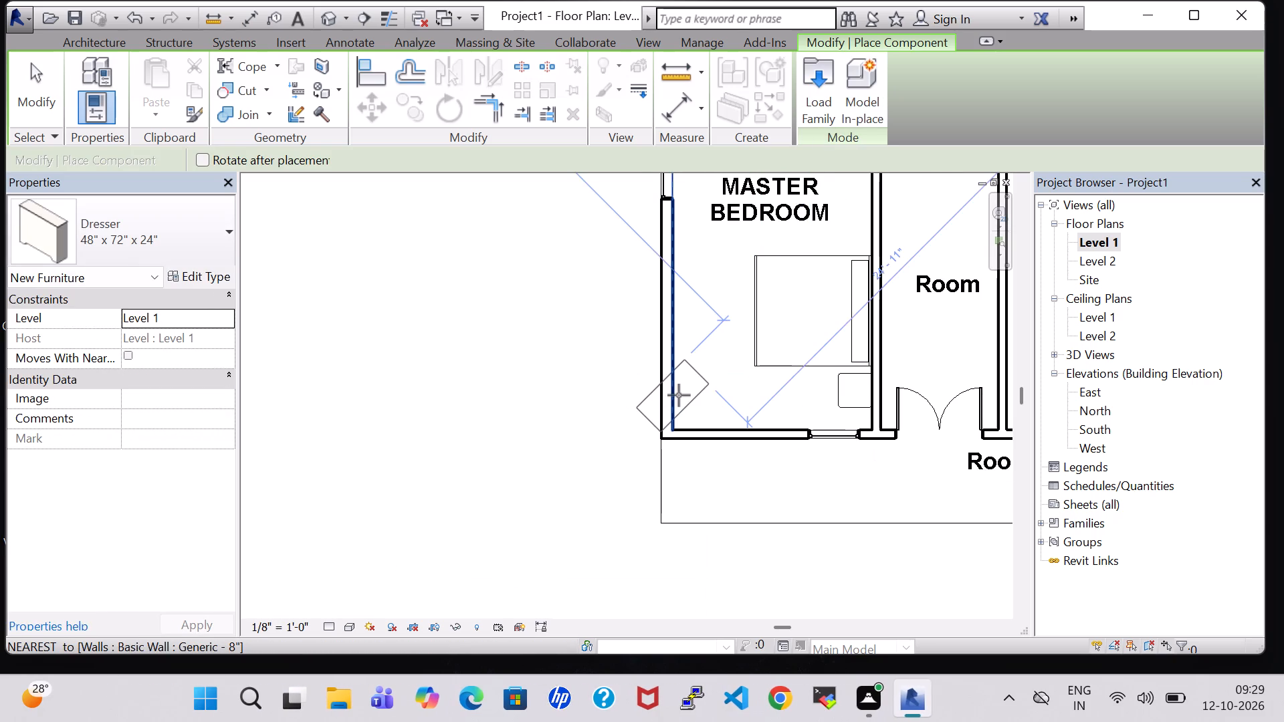
pyautogui.press('space')
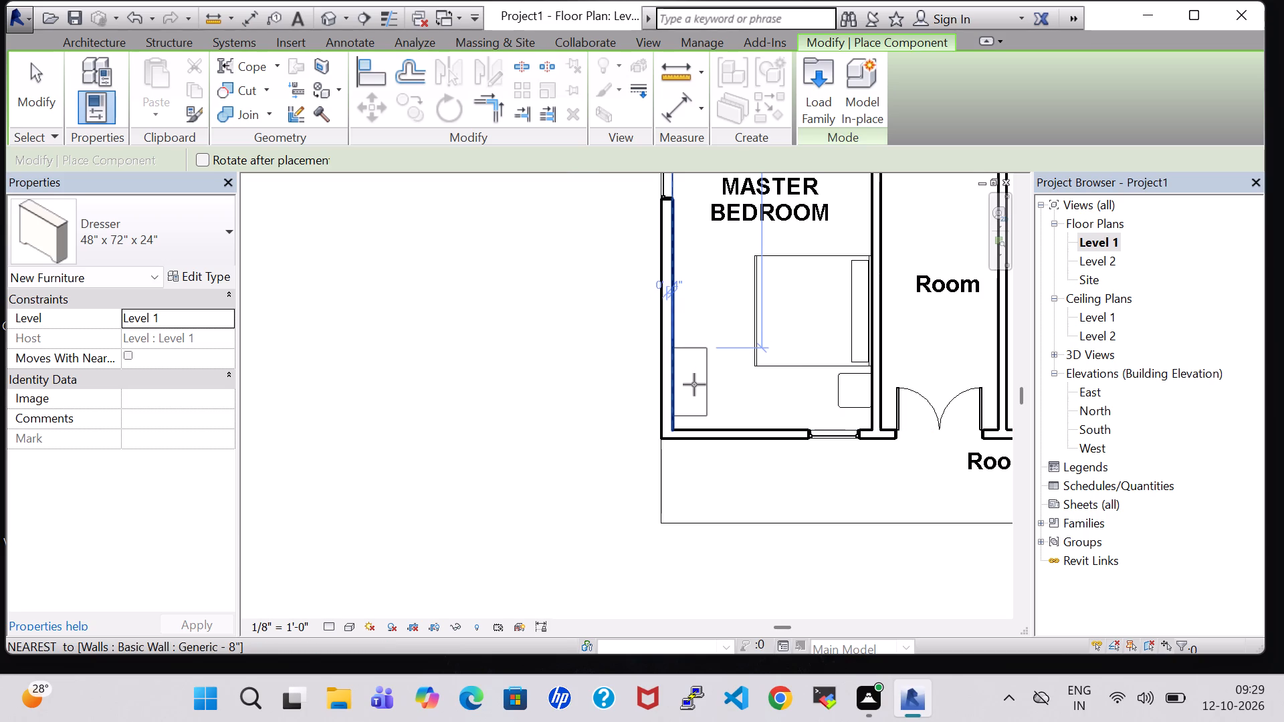
pyautogui.scroll(8, 694, 384)
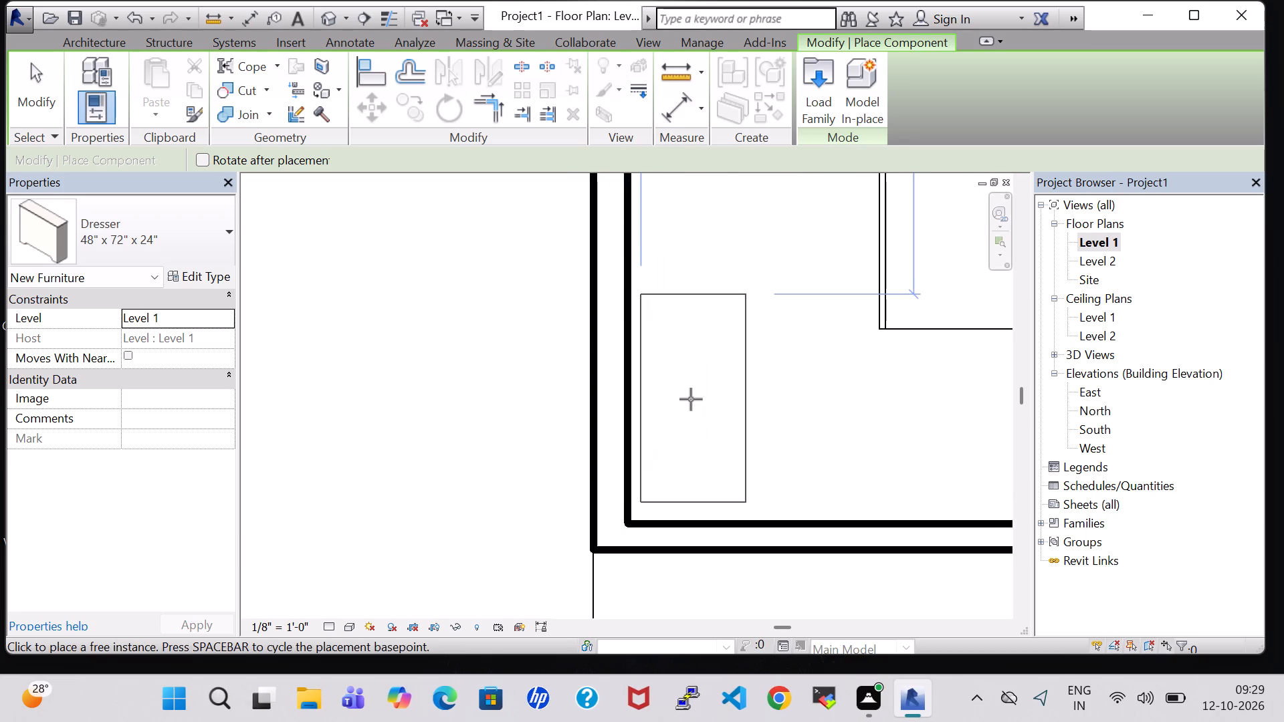
pyautogui.click(688, 400)
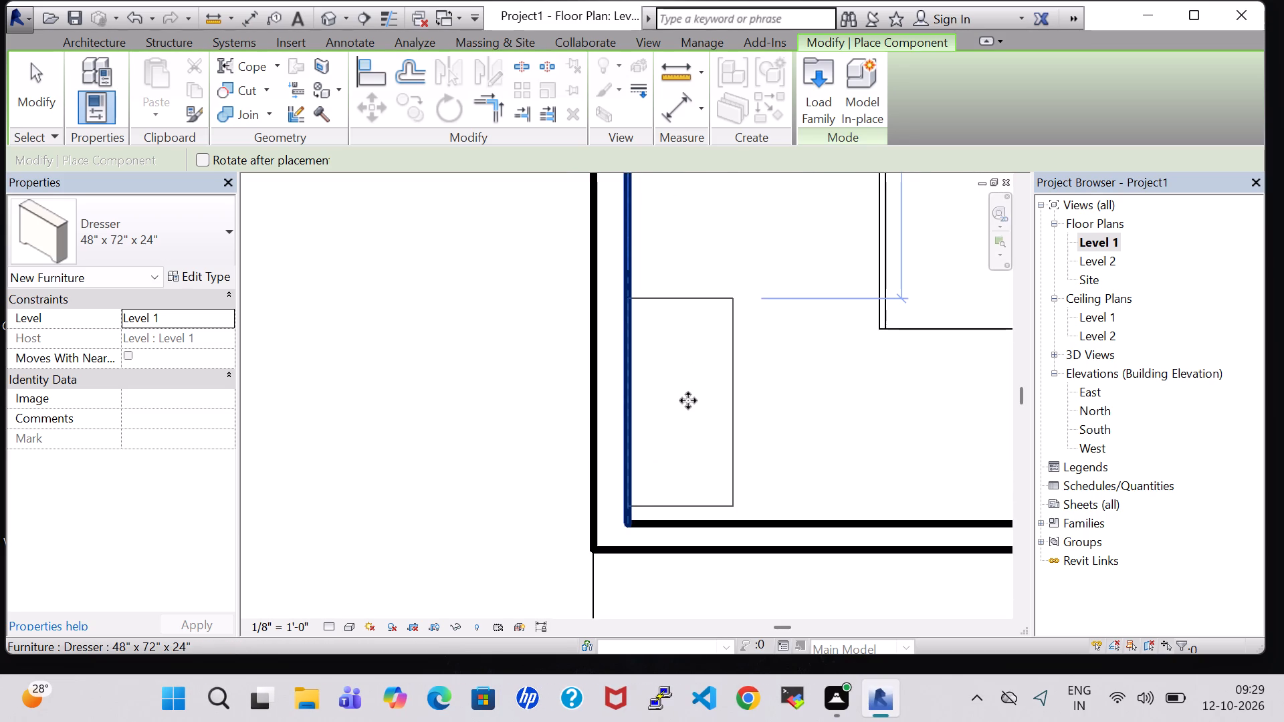
pyautogui.press('Escape')
pyautogui.press('Escape')
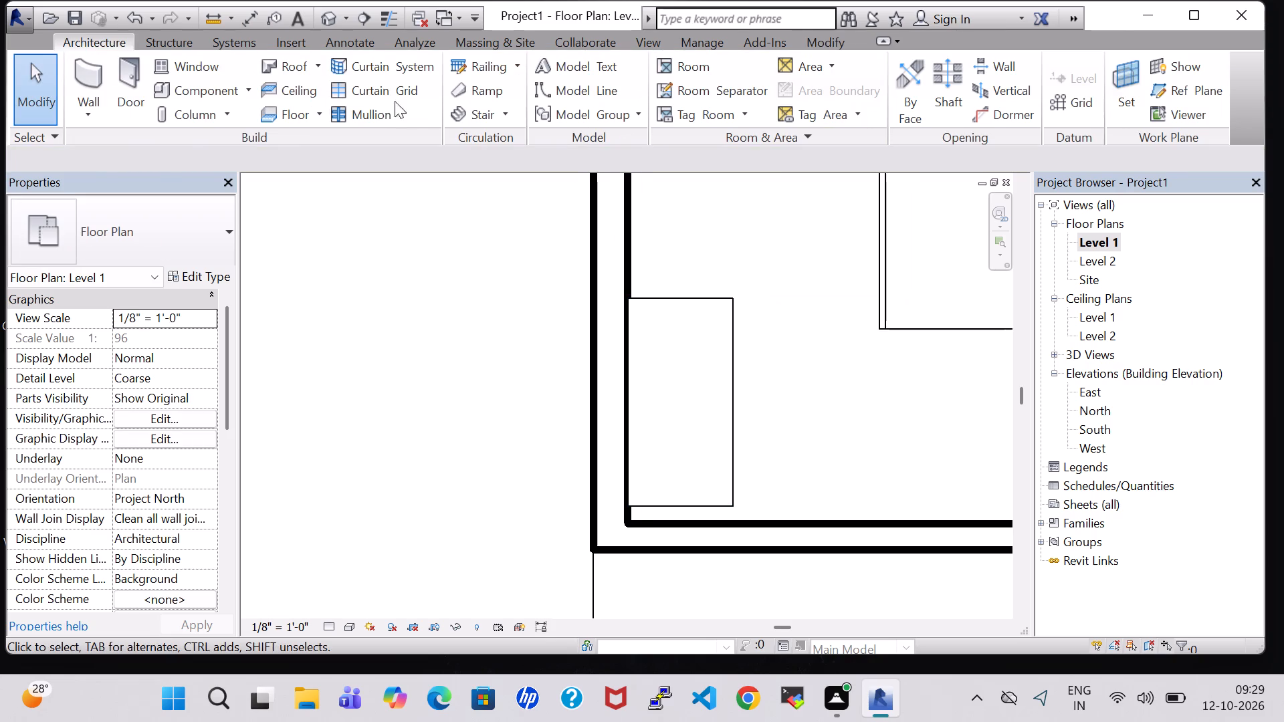
# Examine the furnished bedrooms and attached toilets in the default 3D view from several angles.
pyautogui.click(326, 14)
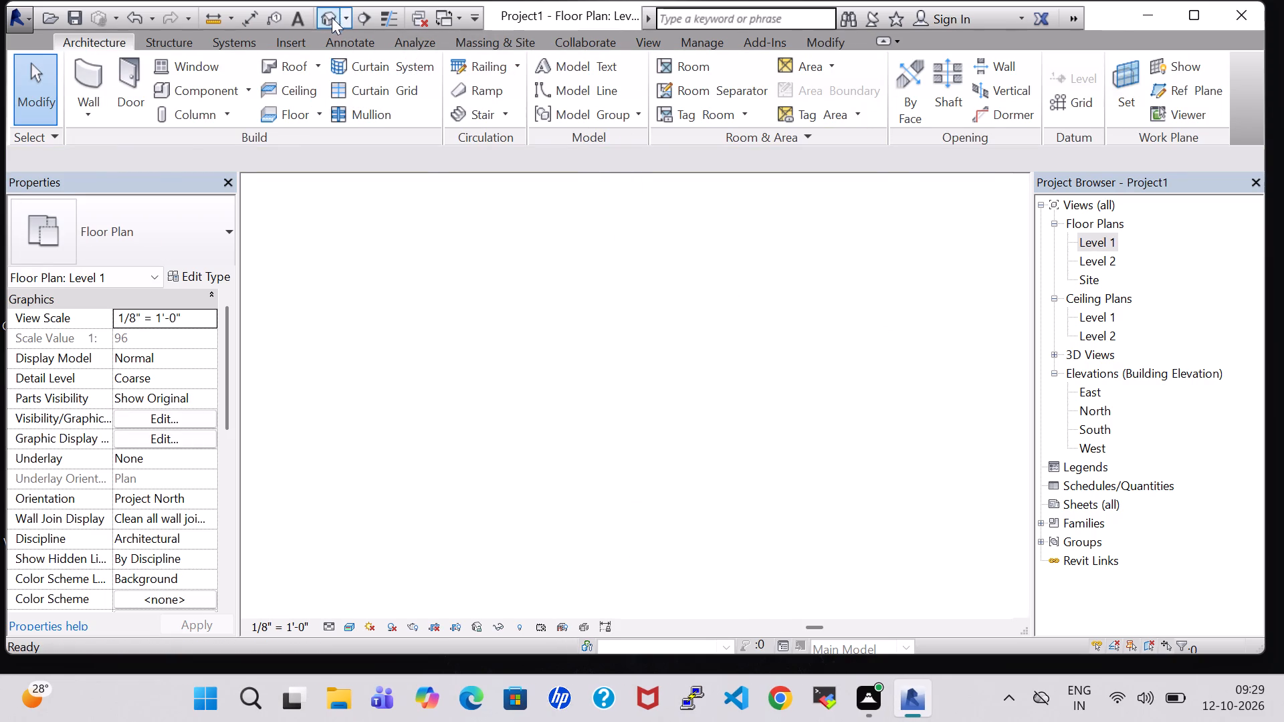
pyautogui.scroll(-2, 535, 329)
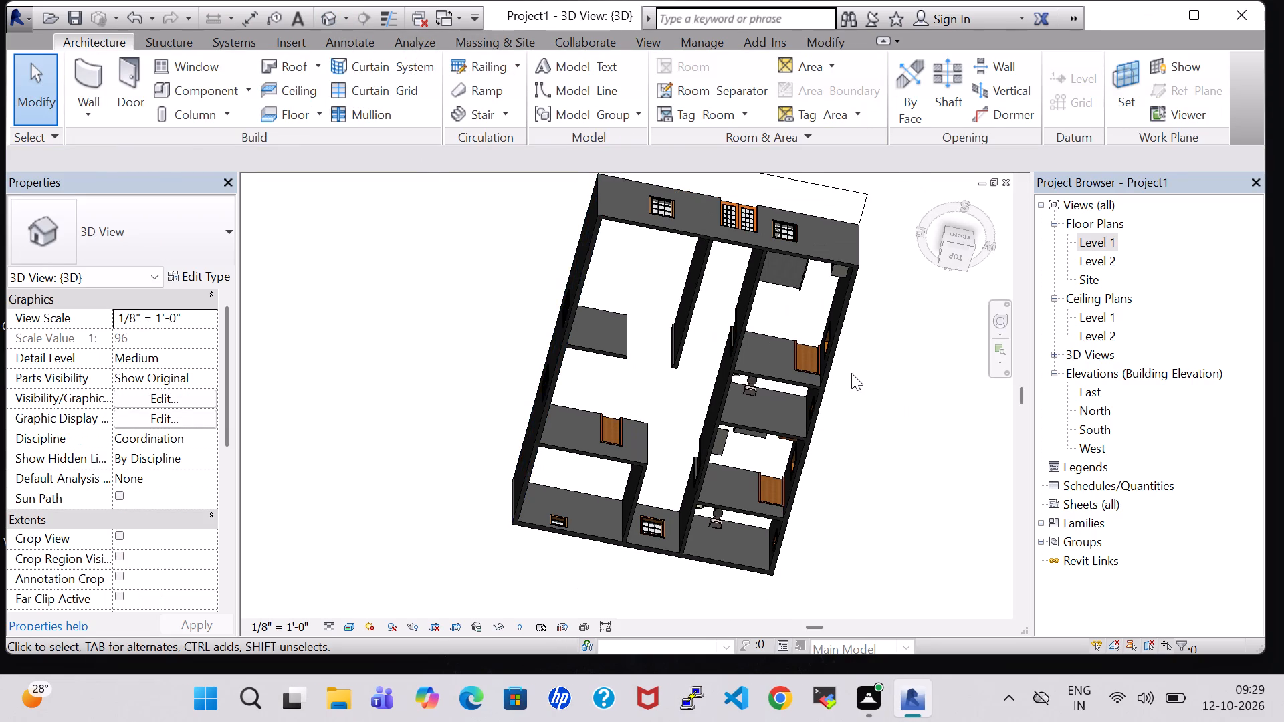
pyautogui.keyDown('shift'); pyautogui.moveTo(852, 372); pyautogui.dragTo(976, 463, button='middle'); pyautogui.keyUp('shift')
pyautogui.moveTo(748, 350); pyautogui.dragTo(851, 413, button='middle')
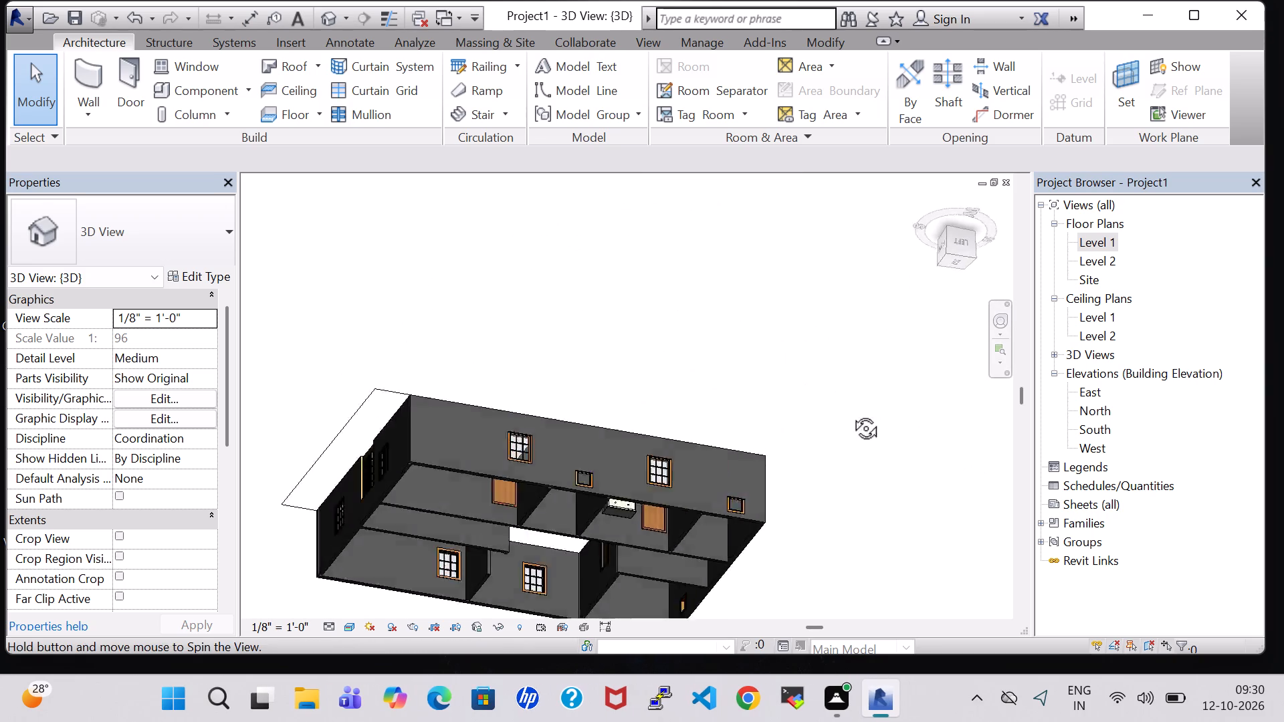
pyautogui.moveTo(851, 413); pyautogui.dragTo(863, 450, button='middle')
pyautogui.click(959, 215)
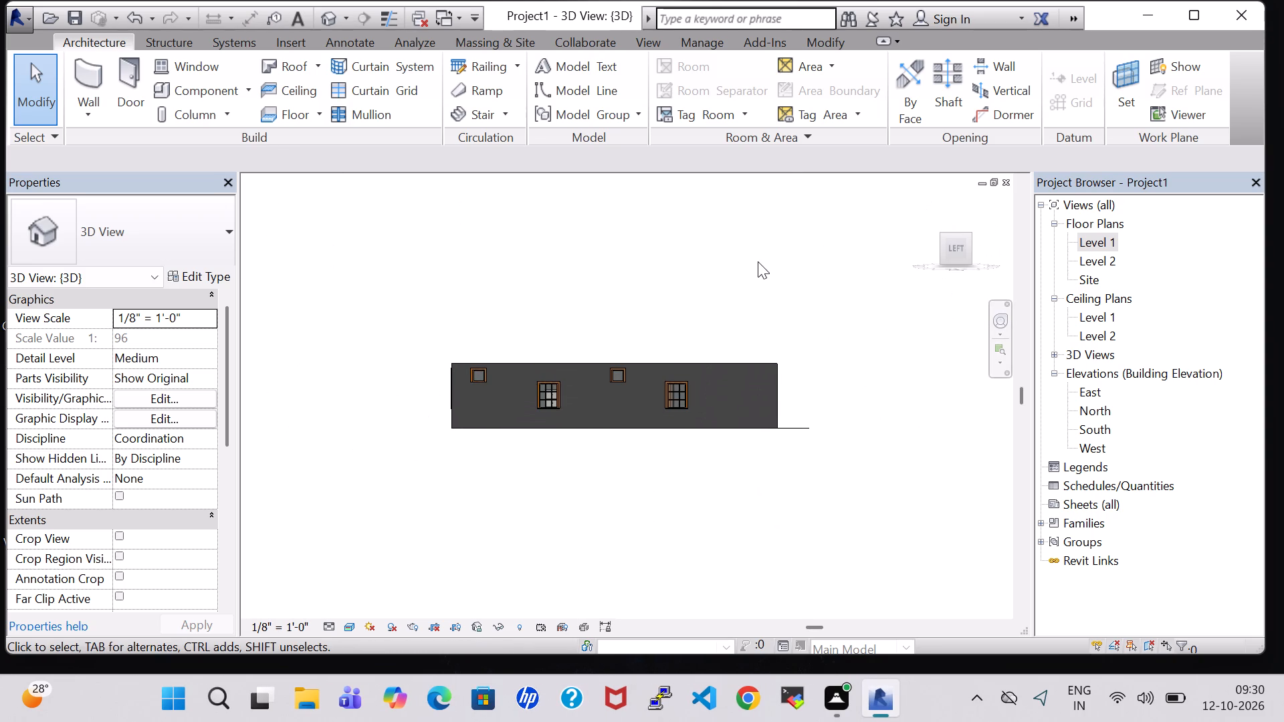
pyautogui.moveTo(758, 261); pyautogui.dragTo(728, 517, button='middle')
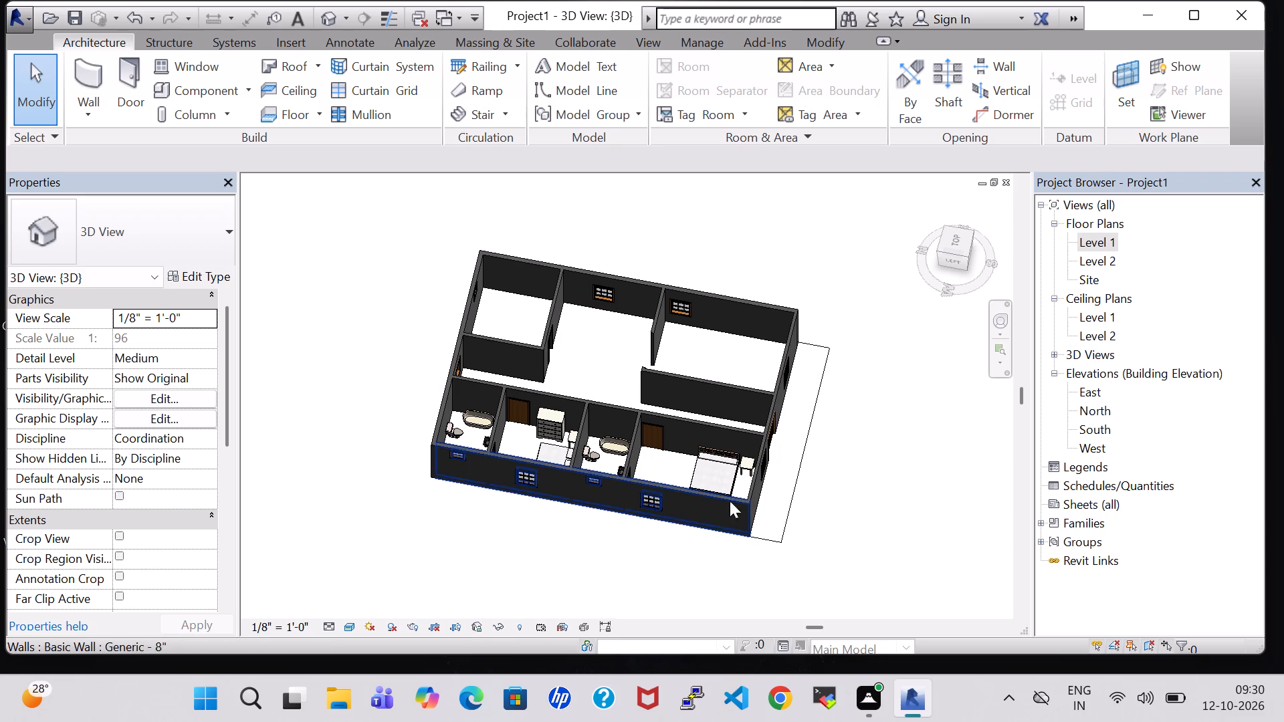
pyautogui.scroll(1, 859, 494)
pyautogui.keyDown('shift'); pyautogui.moveTo(827, 443); pyautogui.dragTo(851, 487, button='middle'); pyautogui.keyUp('shift')
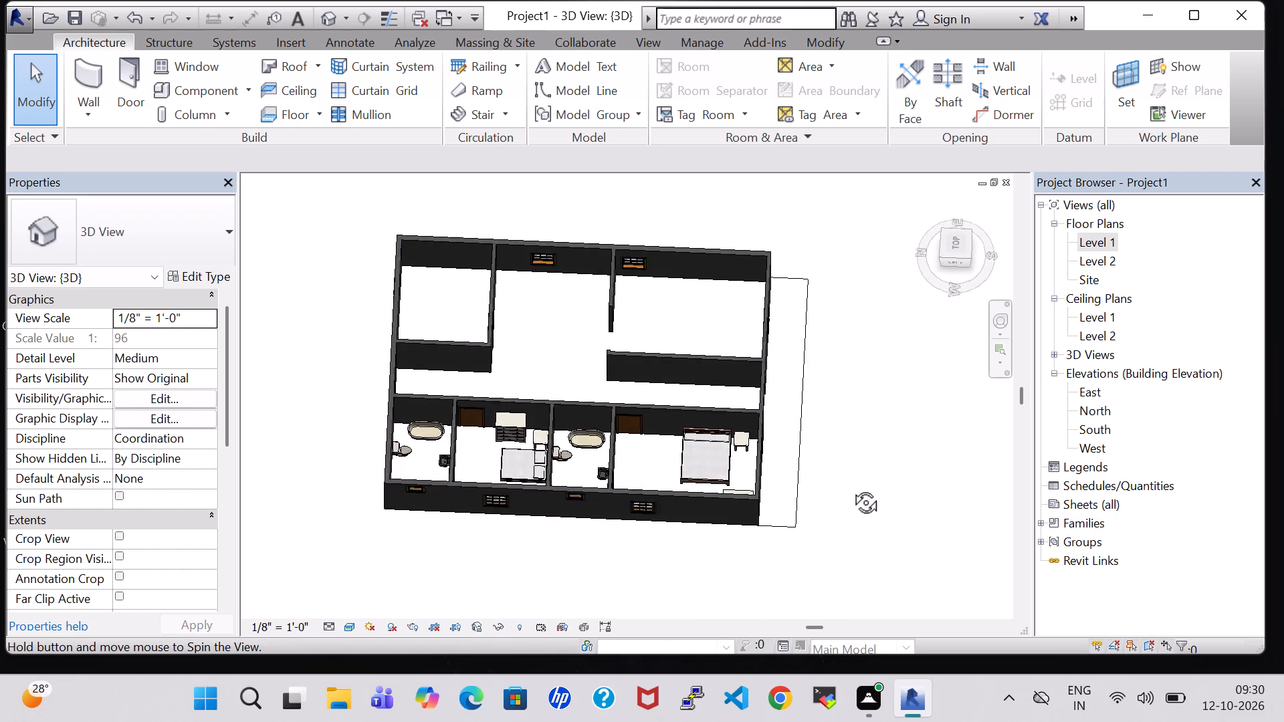
pyautogui.keyDown('shift'); pyautogui.moveTo(851, 487); pyautogui.dragTo(927, 513, button='middle'); pyautogui.keyUp('shift')
pyautogui.keyDown('shift'); pyautogui.moveTo(798, 501); pyautogui.dragTo(918, 447, button='middle'); pyautogui.keyUp('shift')
pyautogui.keyDown('shift'); pyautogui.scroll(1, 823, 495); pyautogui.keyUp('shift')
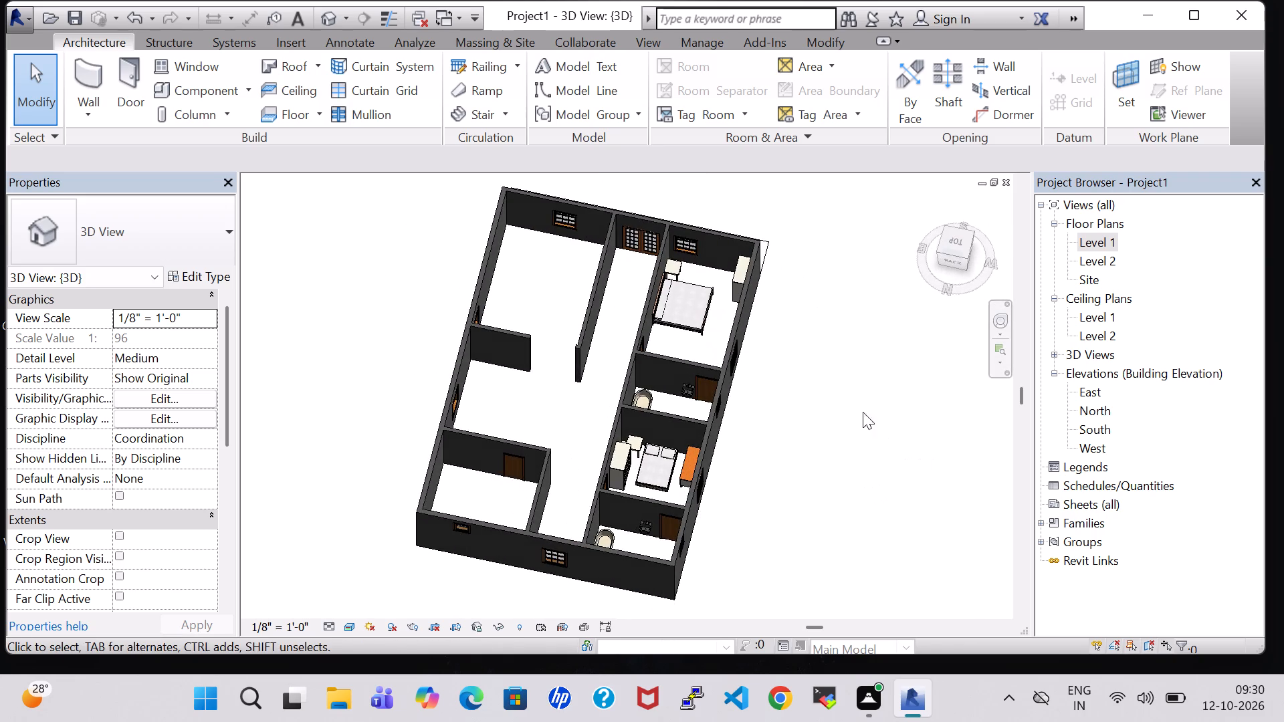
pyautogui.moveTo(820, 383); pyautogui.dragTo(893, 393, button='middle')
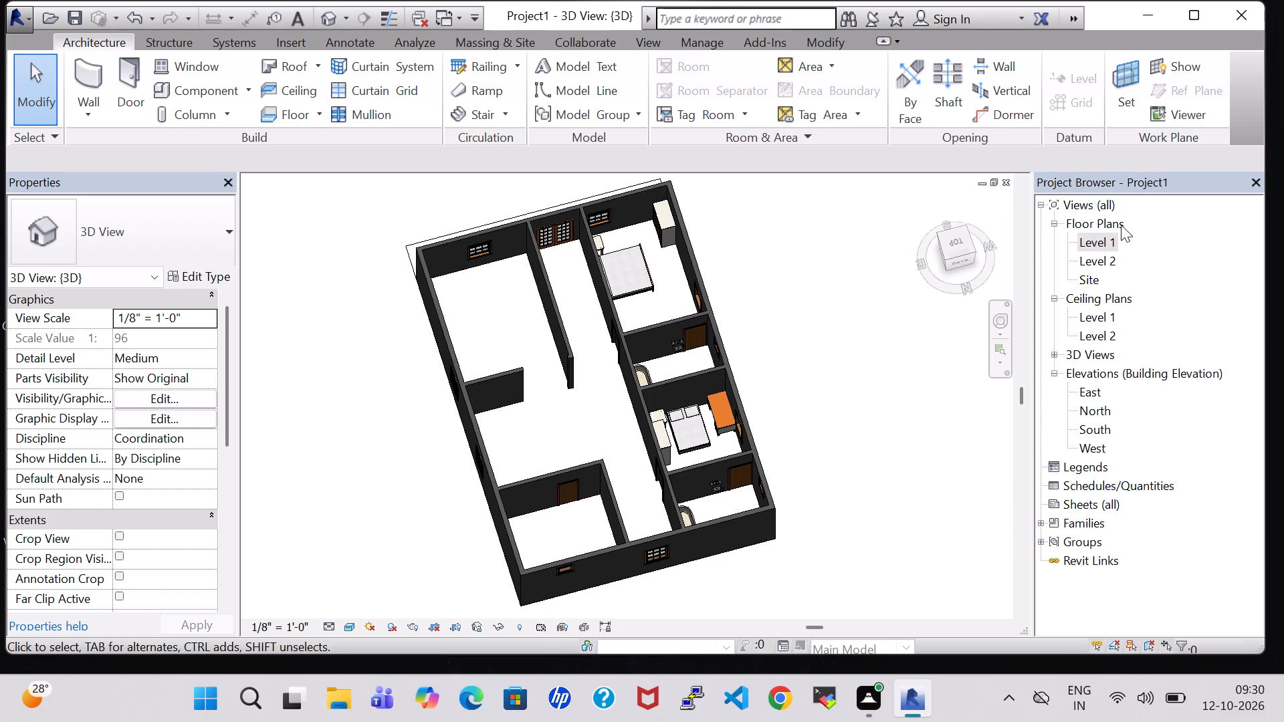
# Return to the Level 1 floor plan and nudge the KIDS BEDROOM room tag four increments north, clear of the bed.
pyautogui.doubleClick(1113, 243)
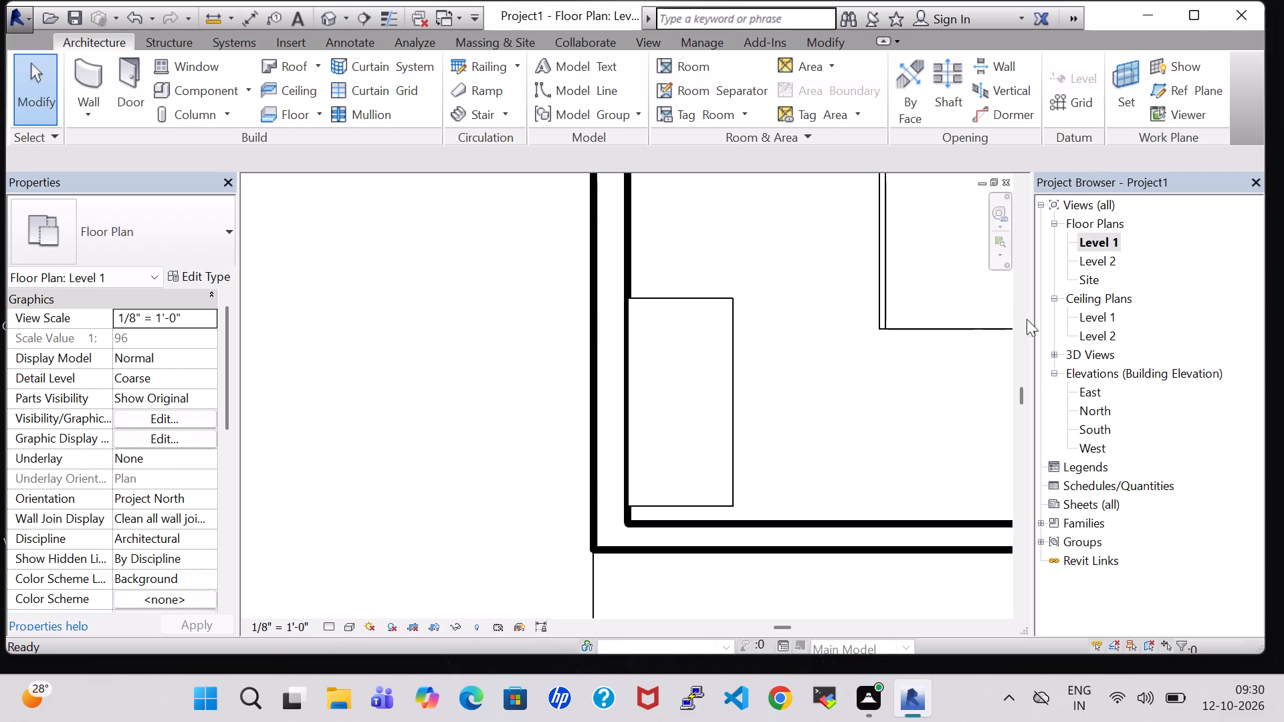
pyautogui.scroll(-3, 972, 354)
pyautogui.moveTo(940, 361); pyautogui.dragTo(734, 428, button='middle')
pyautogui.scroll(1, 735, 428)
pyautogui.scroll(-3, 735, 428)
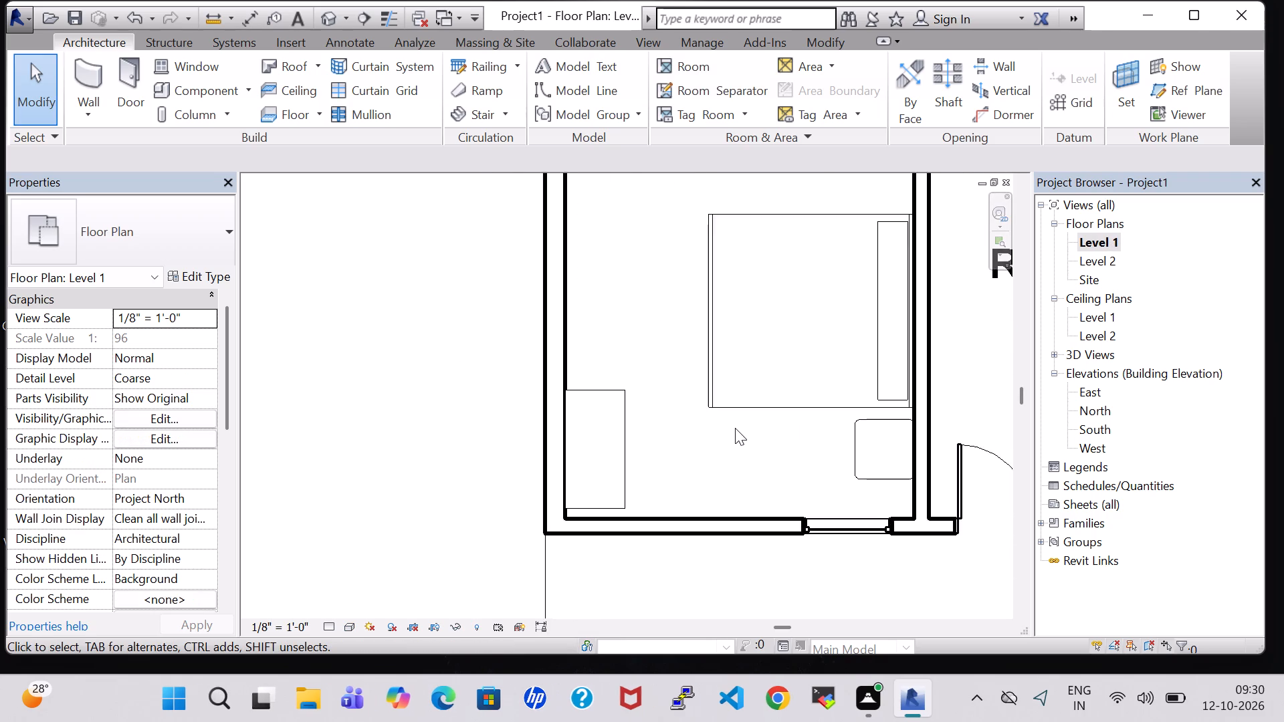
pyautogui.scroll(-8, 735, 428)
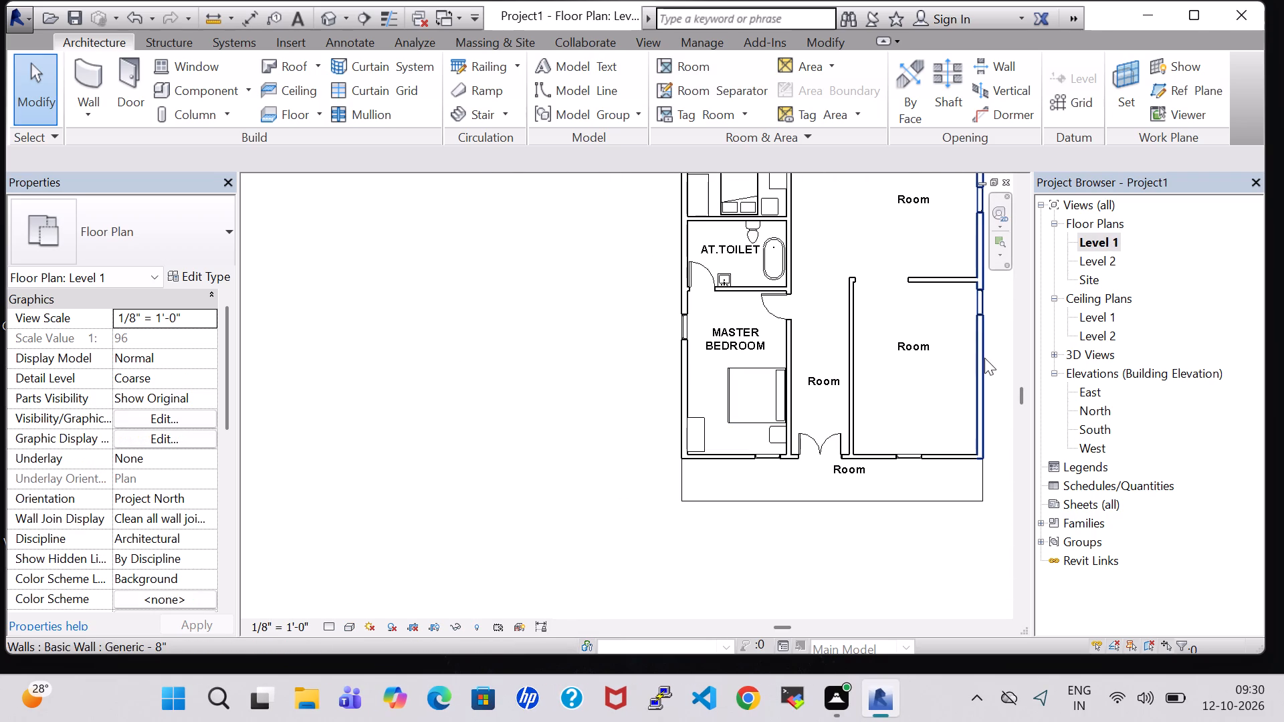
pyautogui.moveTo(990, 359); pyautogui.dragTo(826, 525, button='middle')
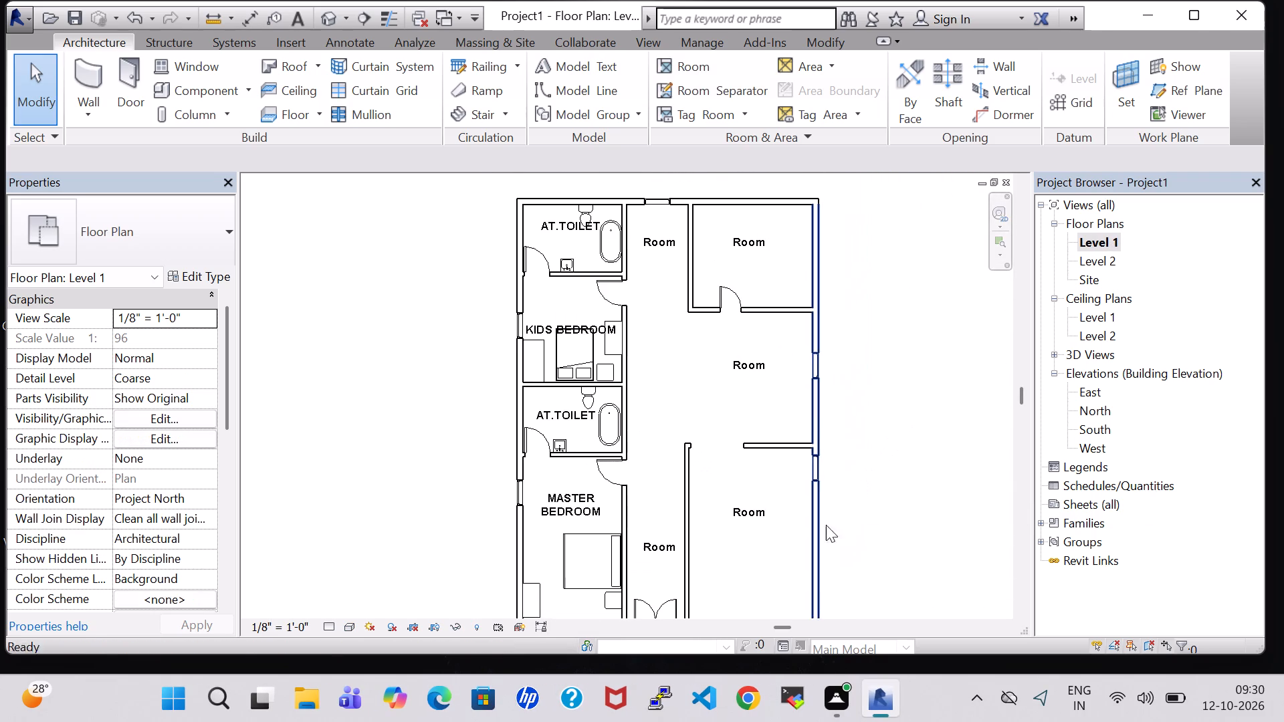
pyautogui.scroll(-3, 853, 444)
pyautogui.scroll(2, 853, 444)
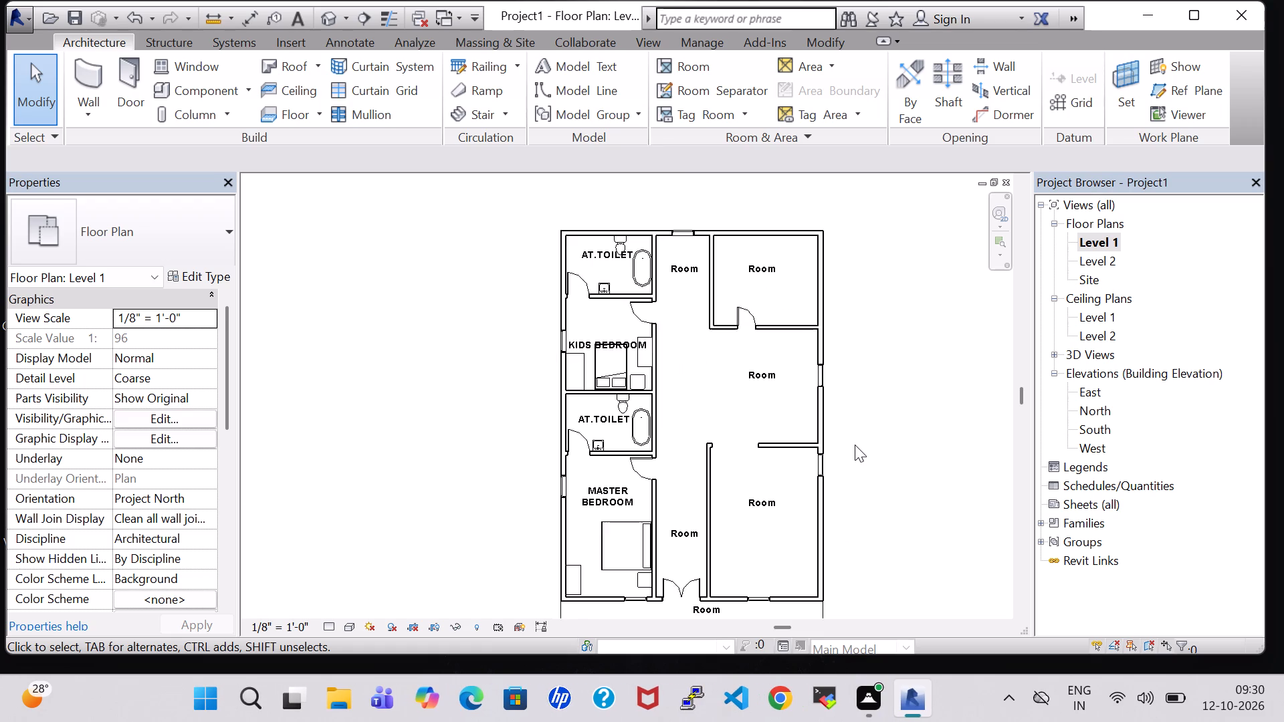
pyautogui.scroll(1, 855, 445)
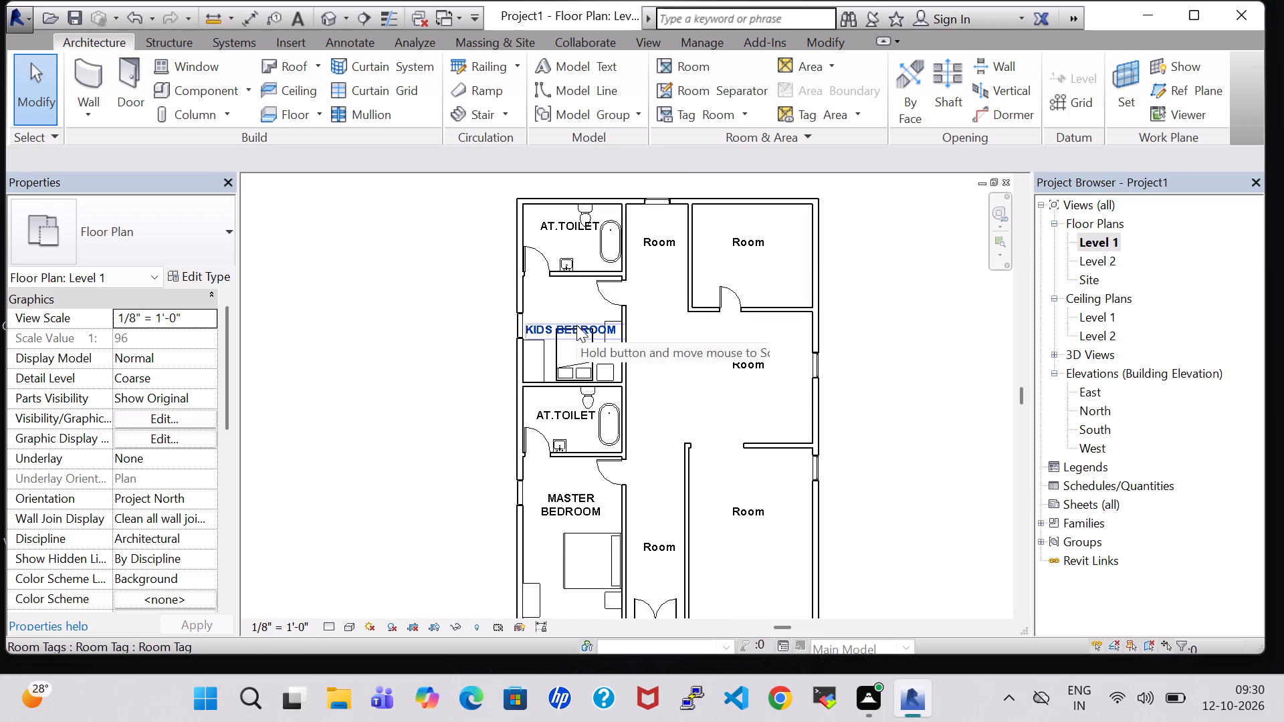
pyautogui.click(539, 322)
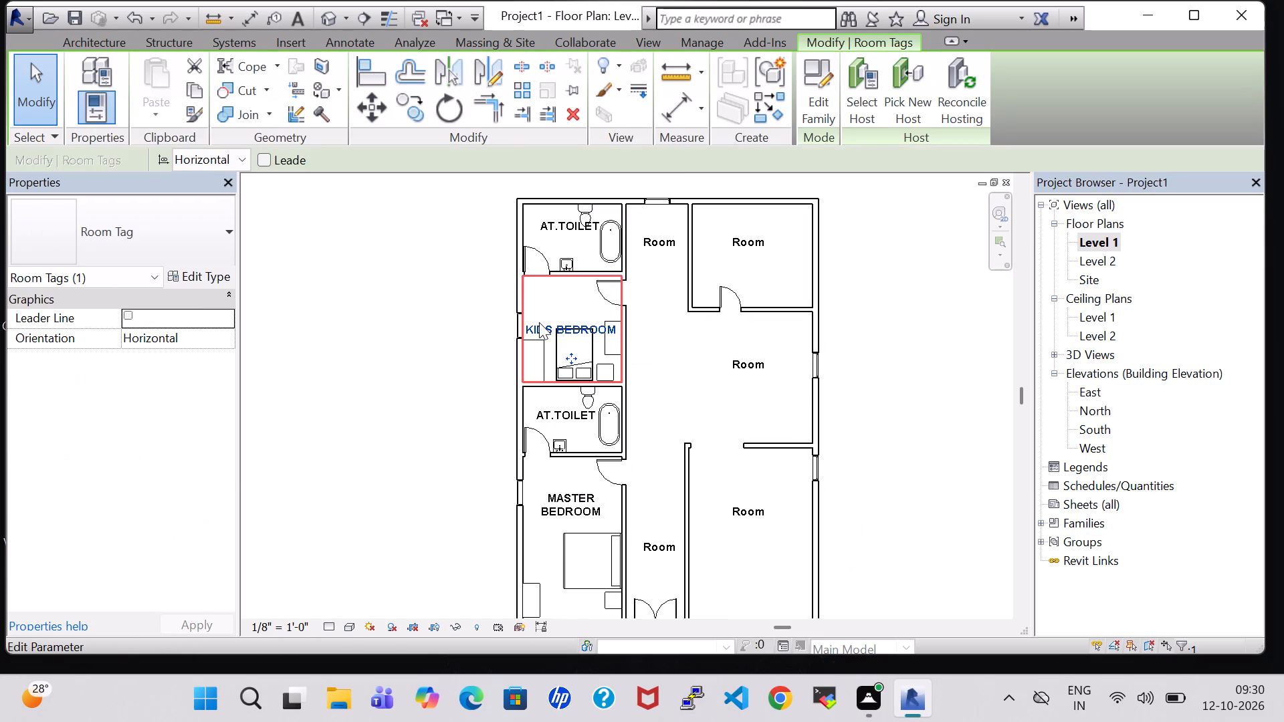
pyautogui.press('Up')
pyautogui.press('Up')
pyautogui.press('Up')
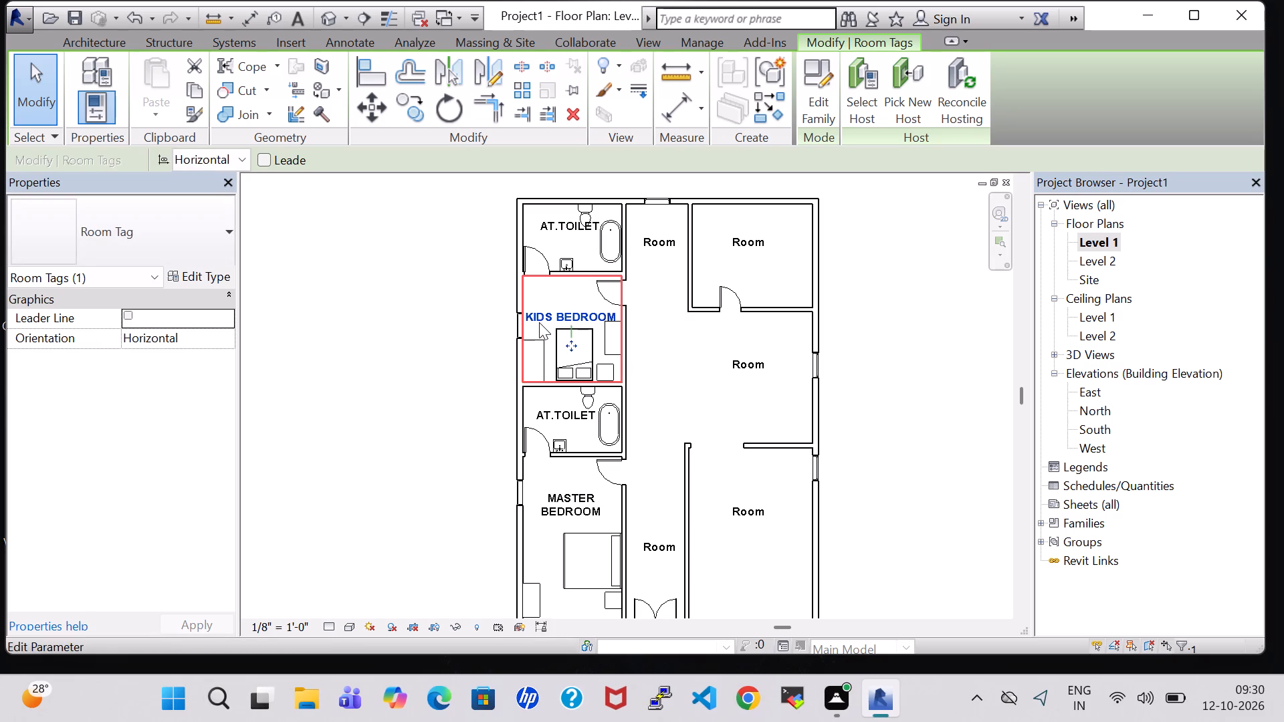
pyautogui.press('Up')
pyautogui.click(898, 328)
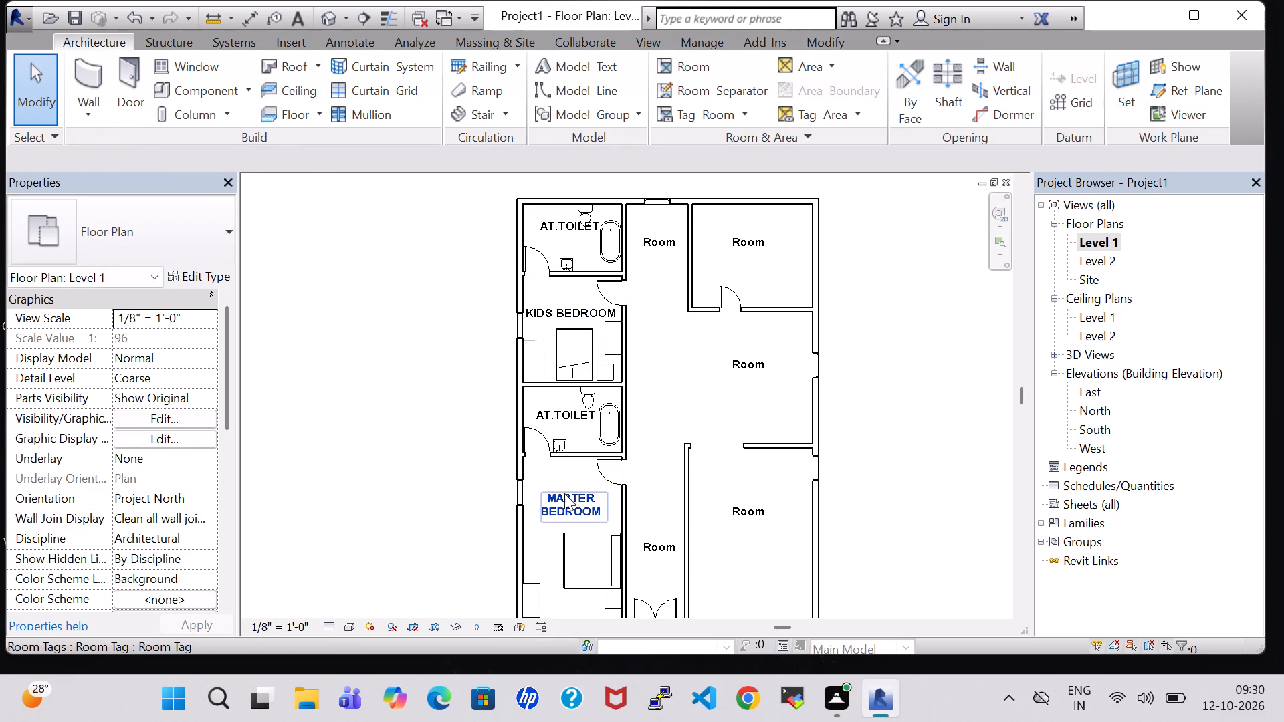
# Rename the room tag in the corridor beside MASTER BEDROOM as PASSAGE and nudge it one increment west.
pyautogui.scroll(-1, 556, 495)
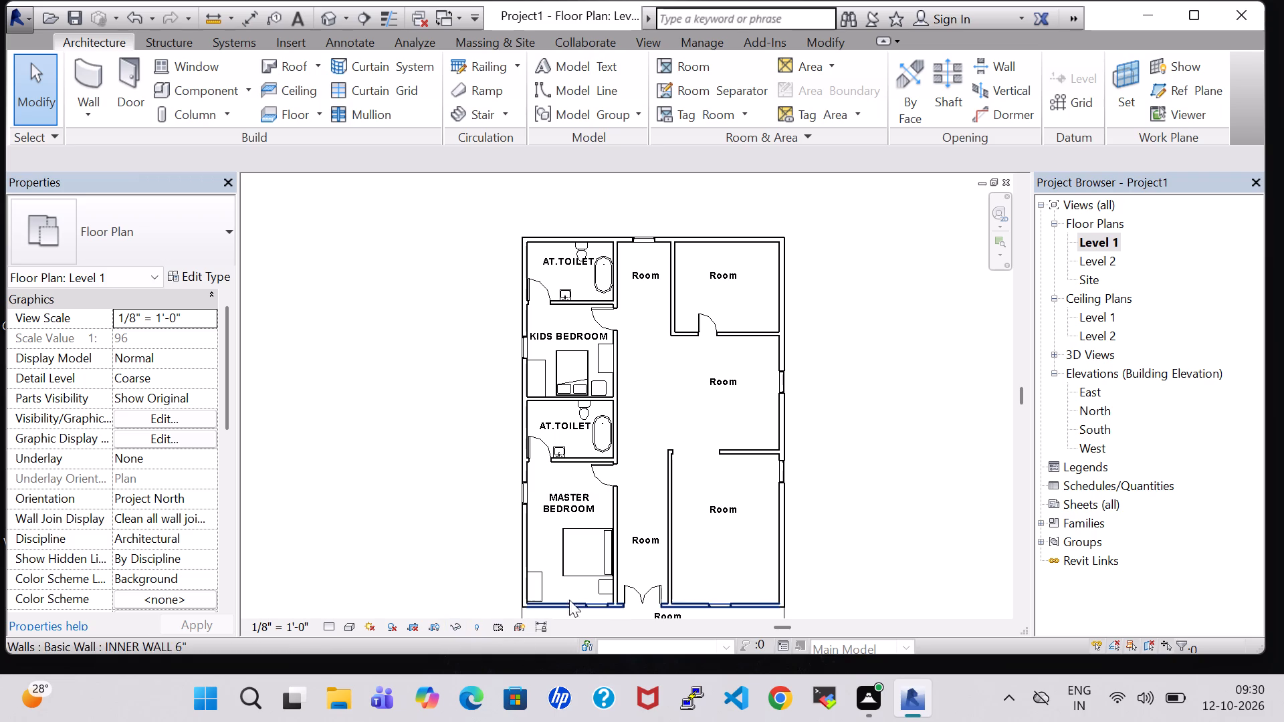
pyautogui.doubleClick(647, 539)
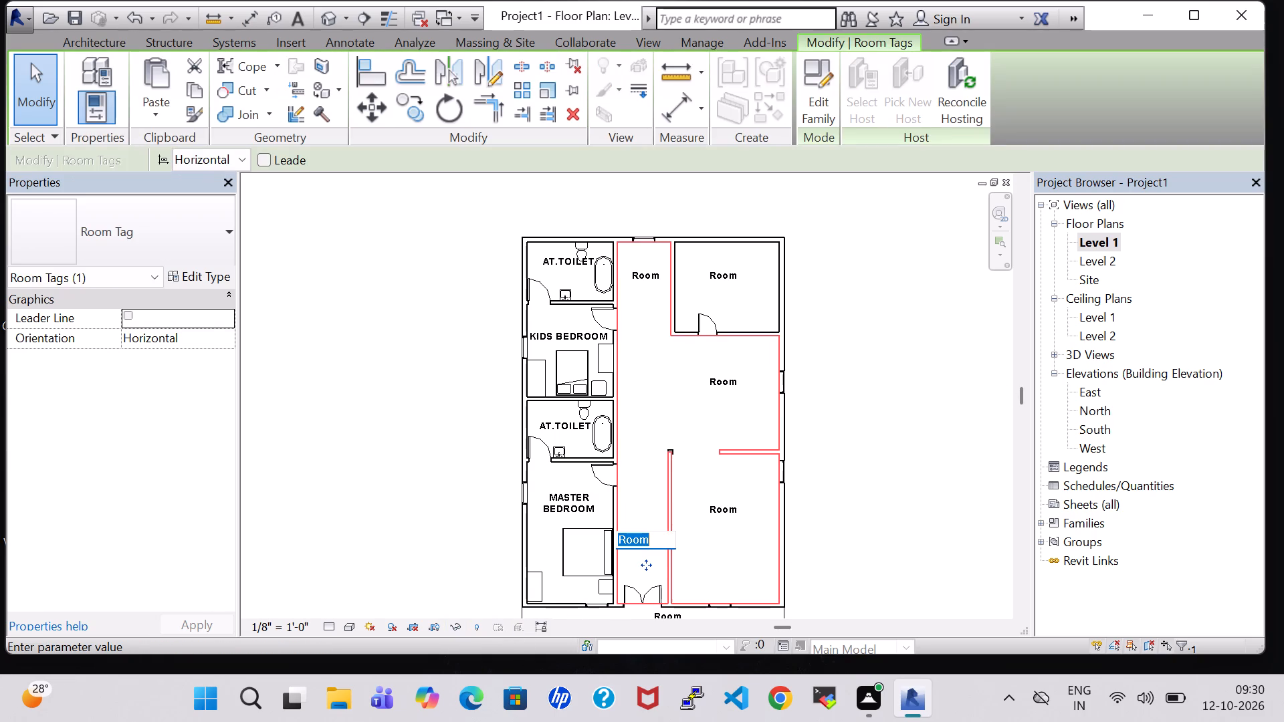
pyautogui.press('BackSpace')
pyautogui.write('PASSAGE')
pyautogui.press('Return')
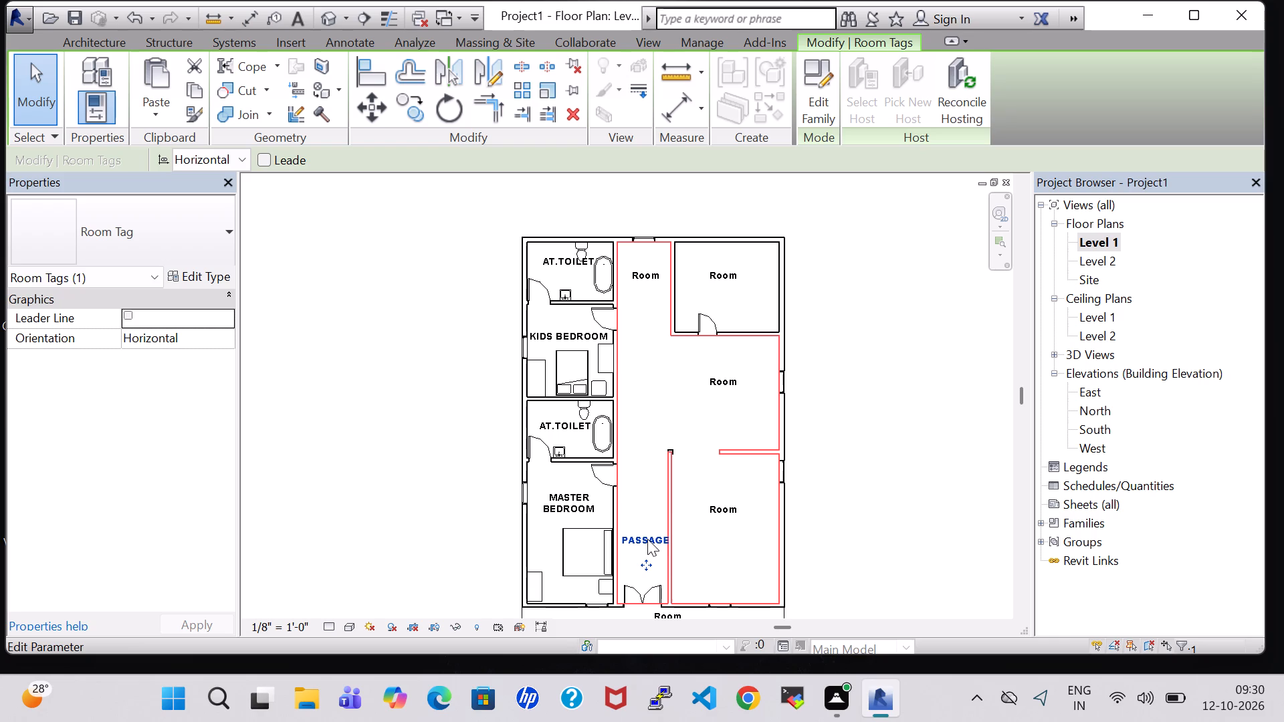
pyautogui.press('Left')
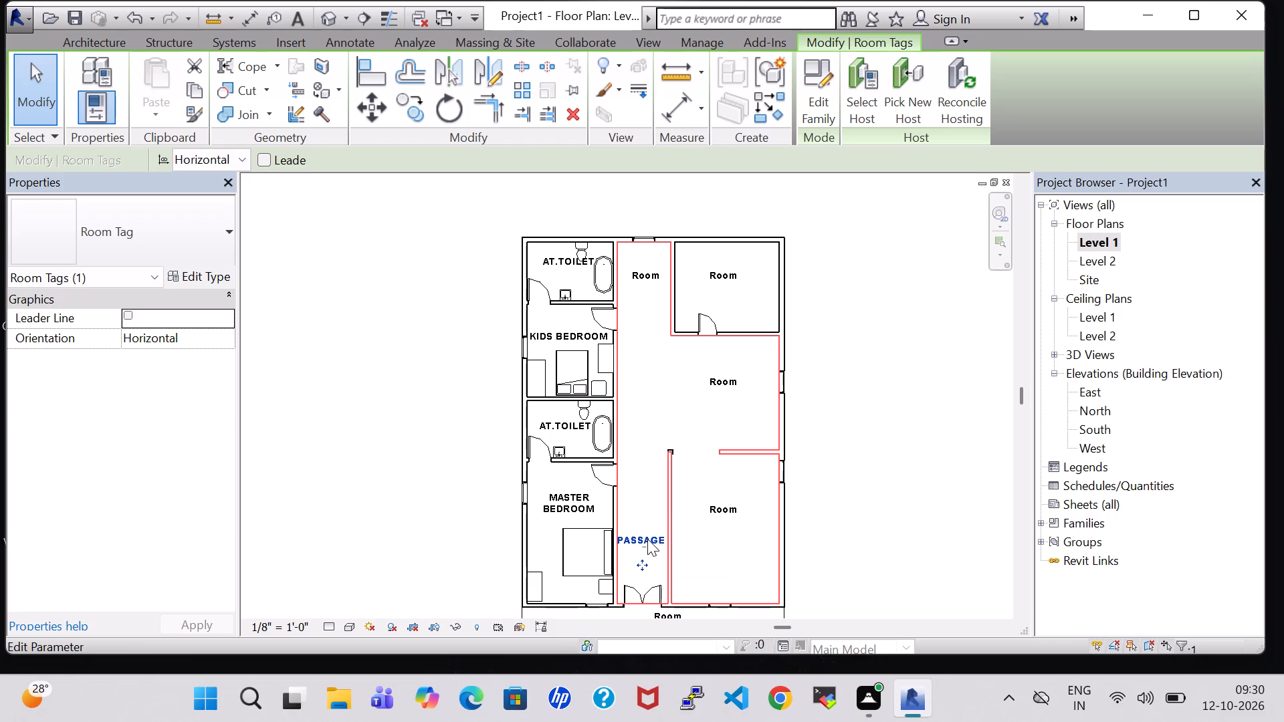
pyautogui.scroll(6, 647, 539)
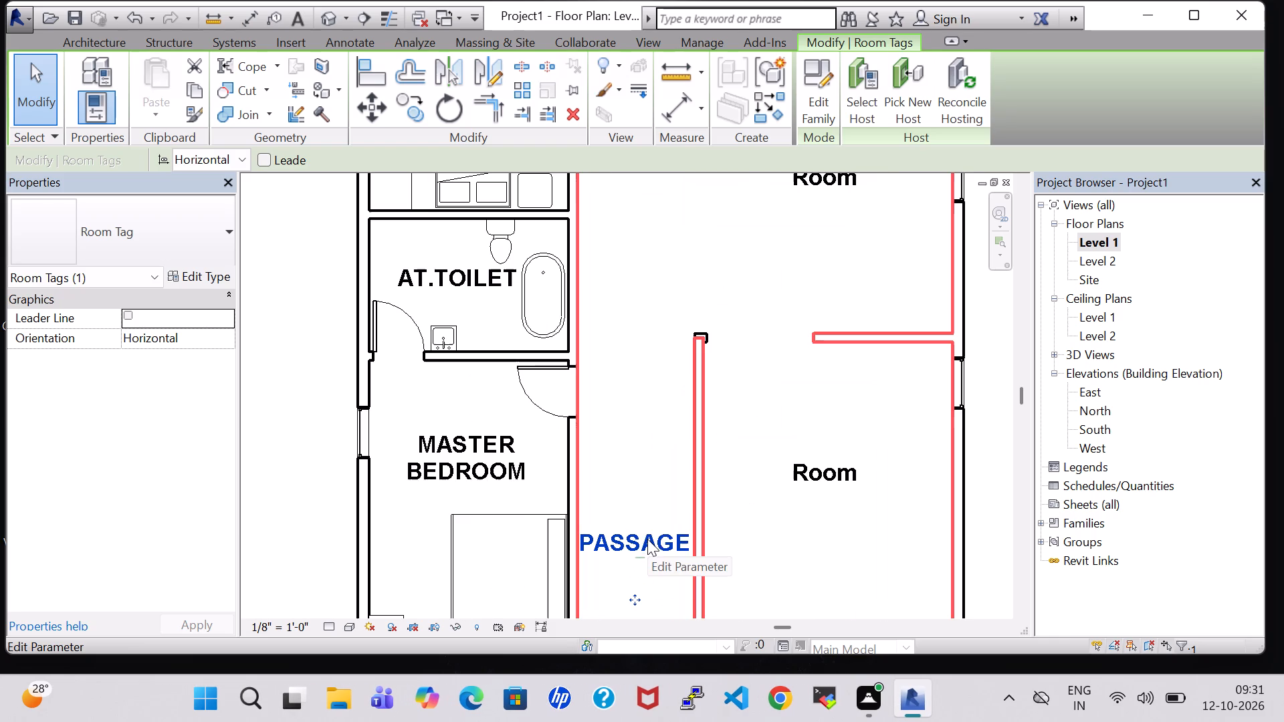
# Rename the room tag at the north end of the corridor as PASSAGE.
pyautogui.scroll(-4, 889, 457)
pyautogui.scroll(-2, 709, 309)
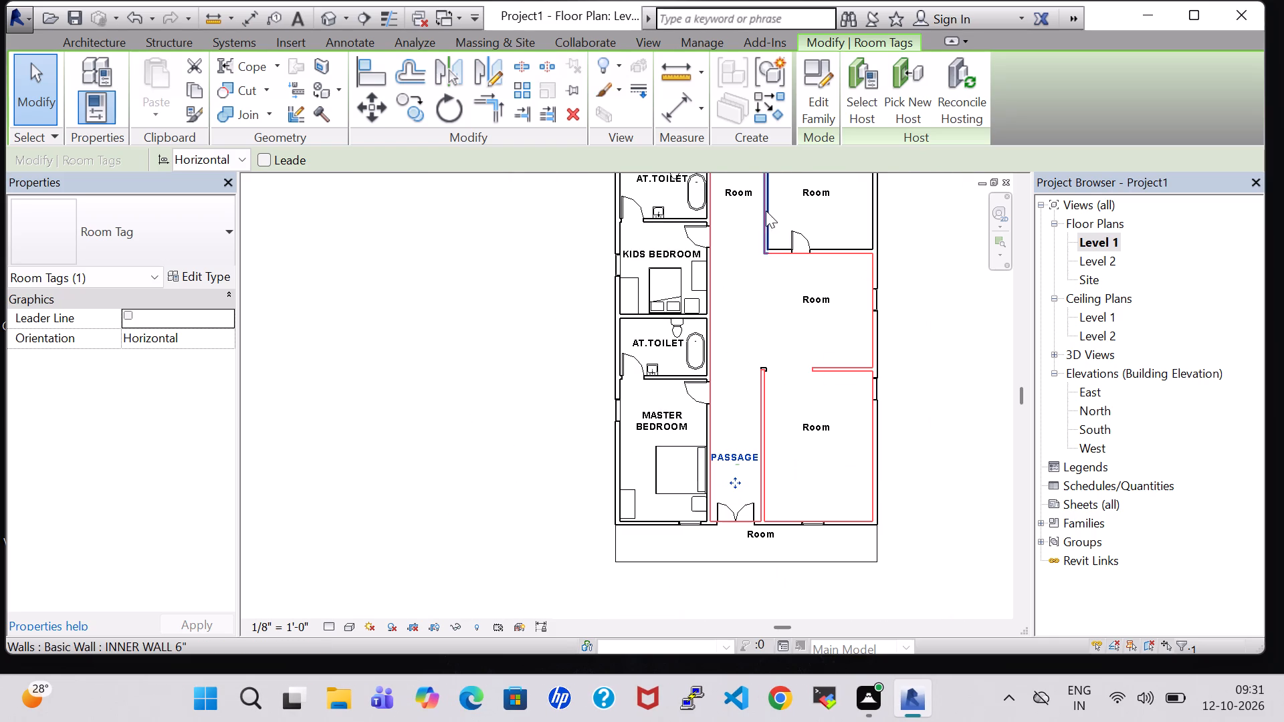
pyautogui.doubleClick(746, 190)
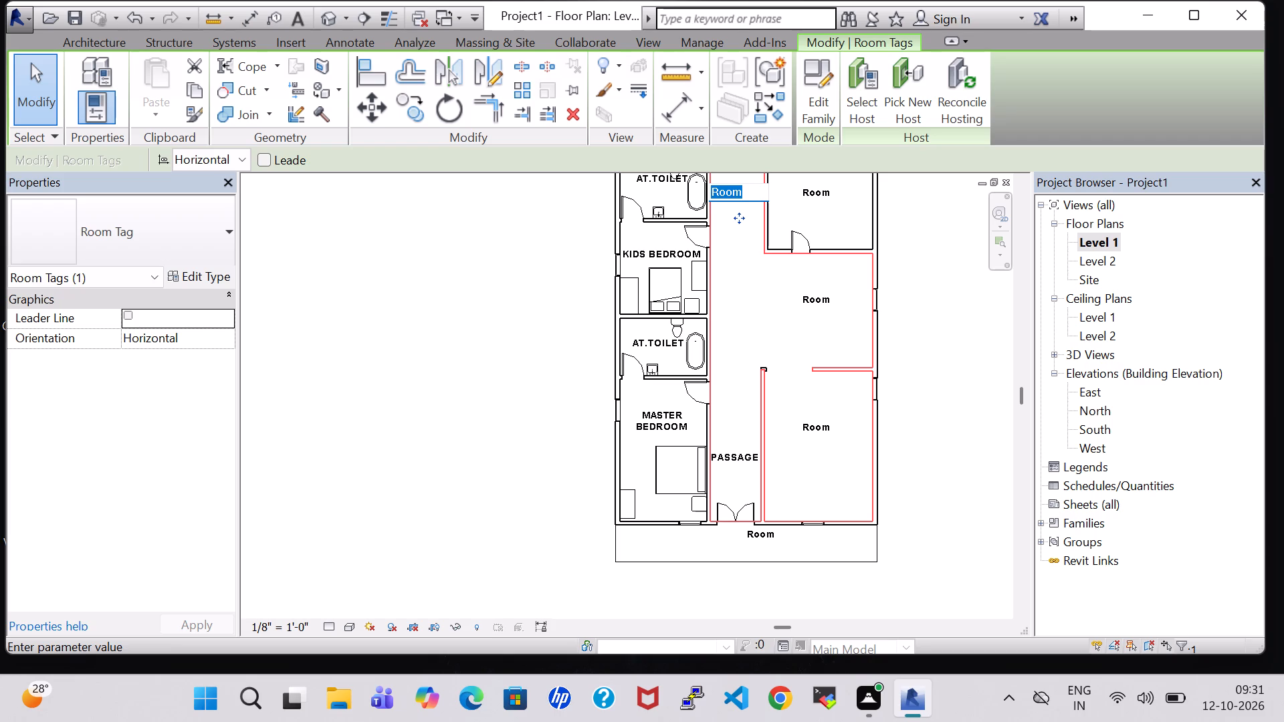
pyautogui.press('BackSpace')
pyautogui.write('PASSAGE')
pyautogui.press('Return')
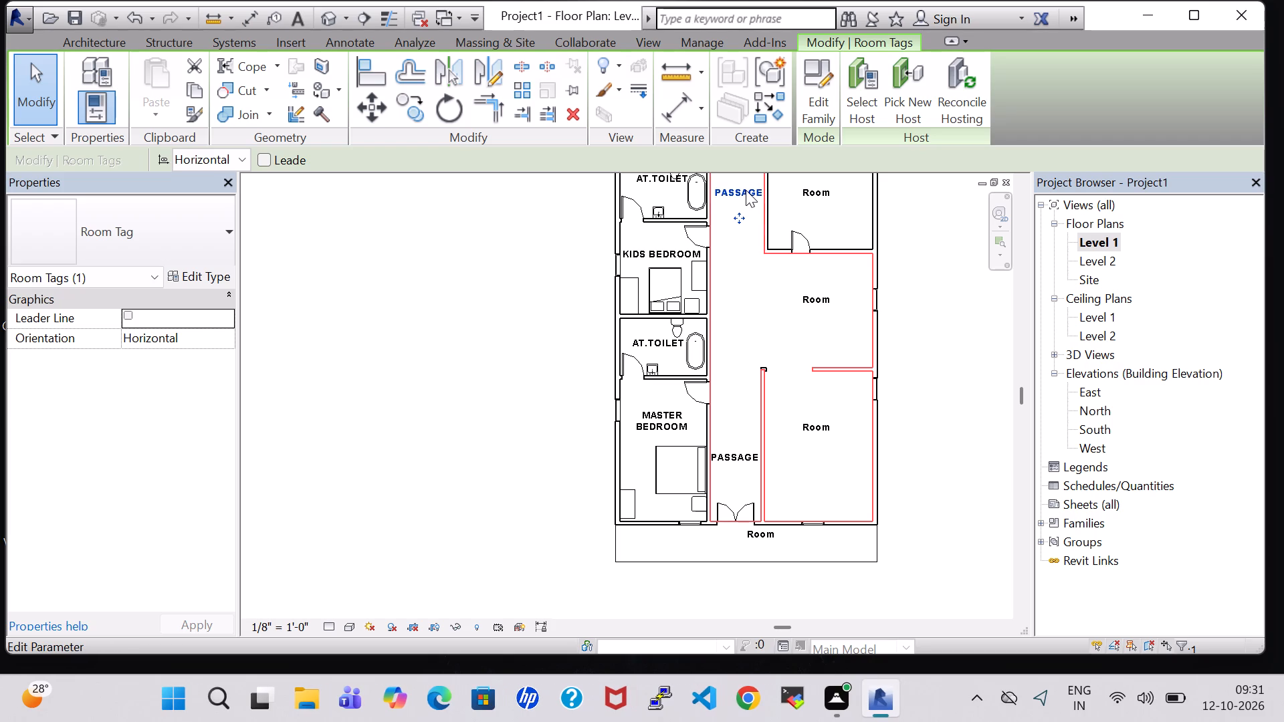
pyautogui.click(912, 457)
# Rename the room tag in the large room across the corridor from MASTER BEDROOM as KITCHEN.
pyautogui.scroll(-1, 912, 467)
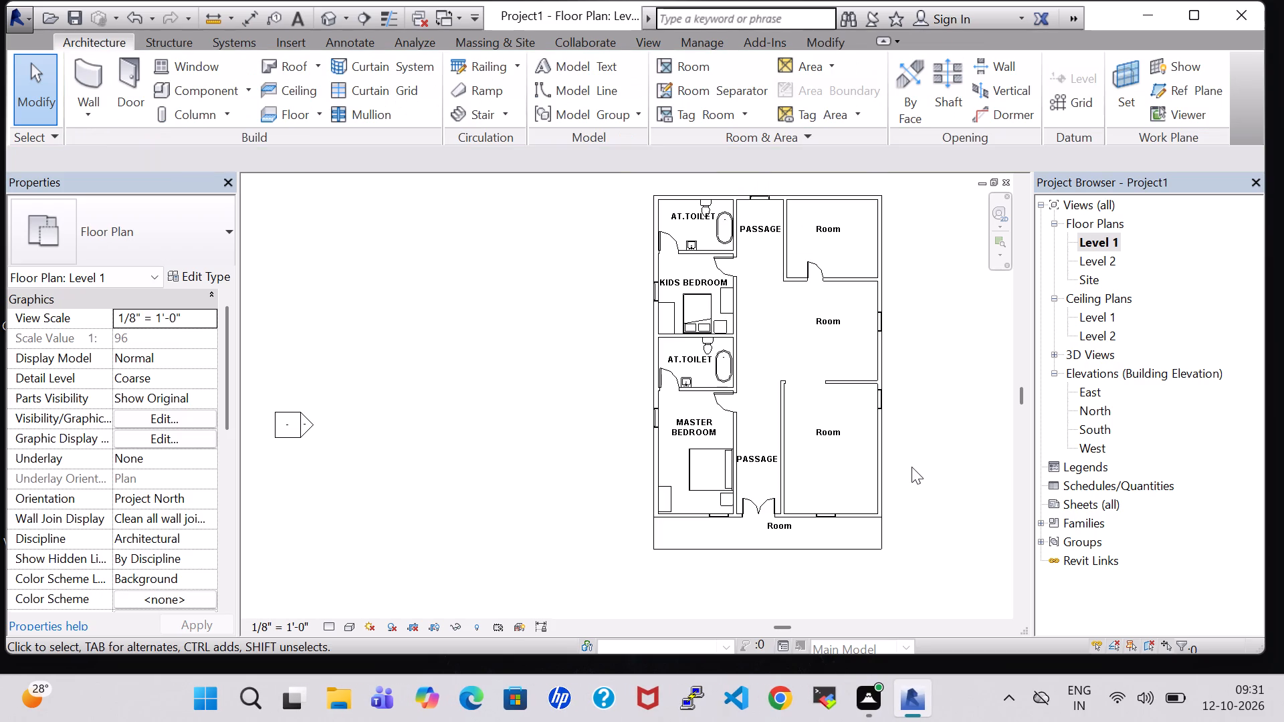
pyautogui.doubleClick(833, 436)
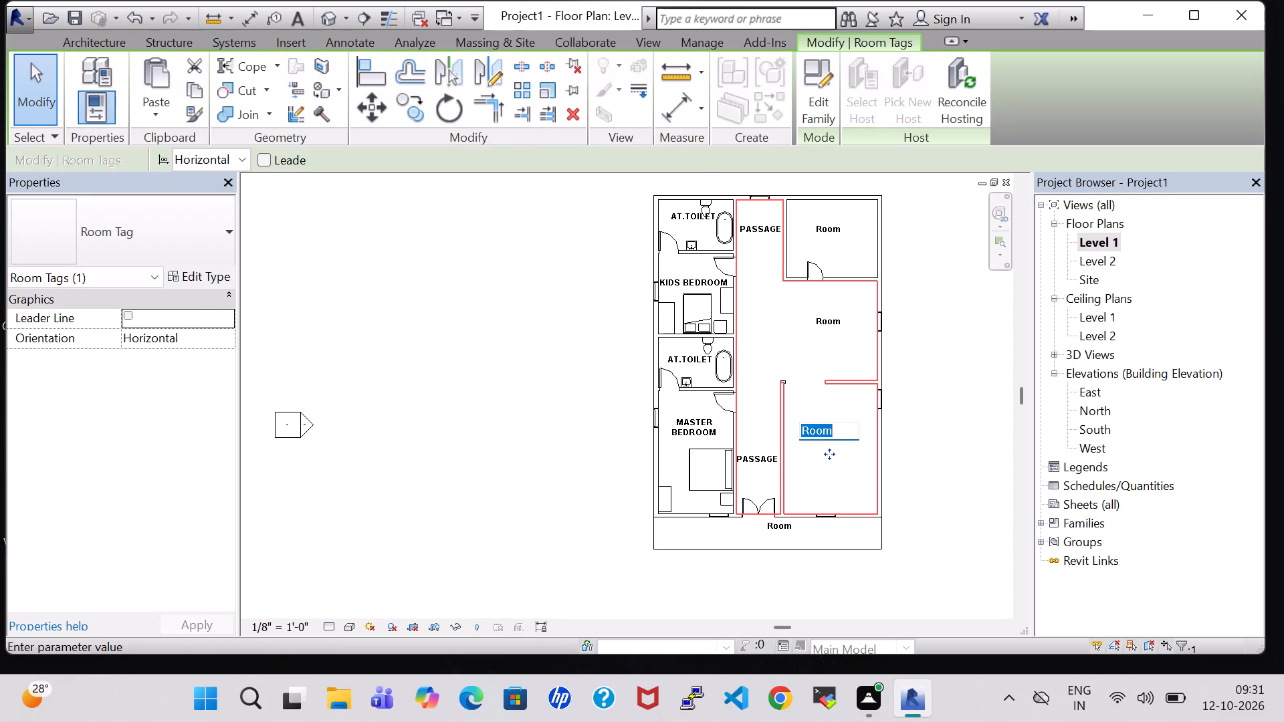
pyautogui.press('BackSpace')
pyautogui.write('KIRCHEN')
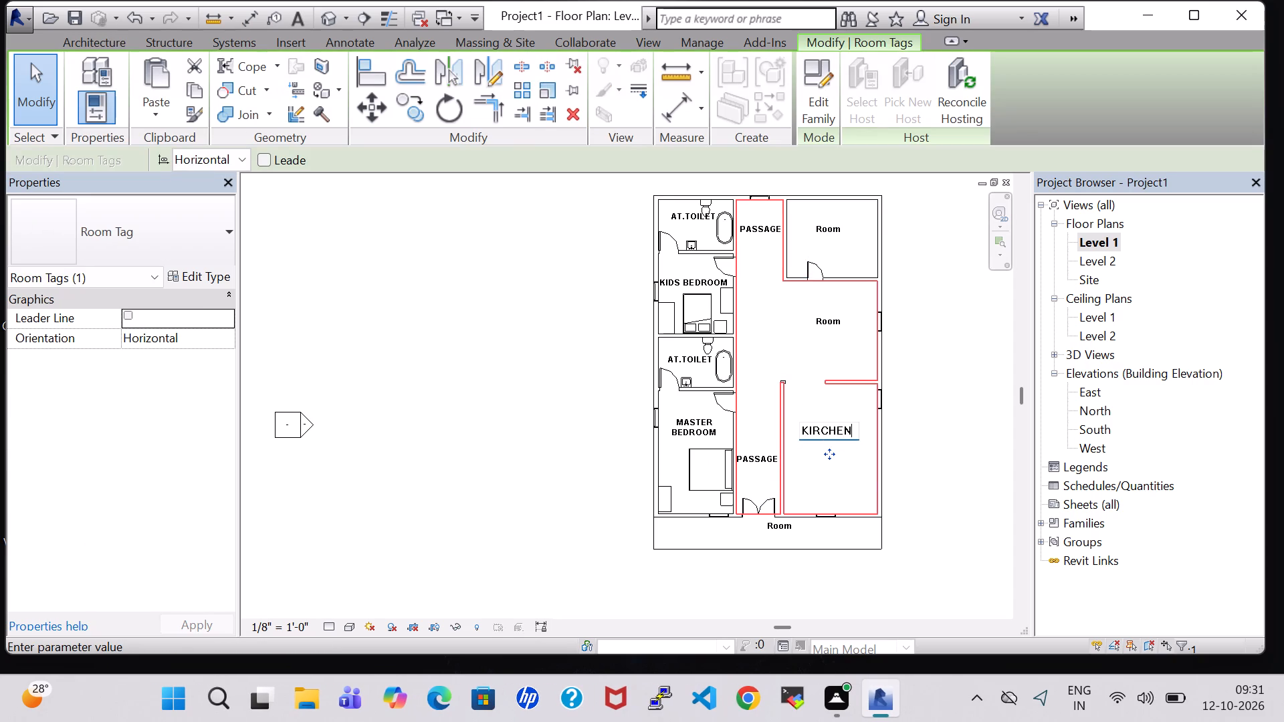
pyautogui.press('BackSpace')
pyautogui.press('BackSpace')
pyautogui.press('BackSpace')
pyautogui.press('BackSpace')
pyautogui.press('BackSpace')
pyautogui.write('TCHEN')
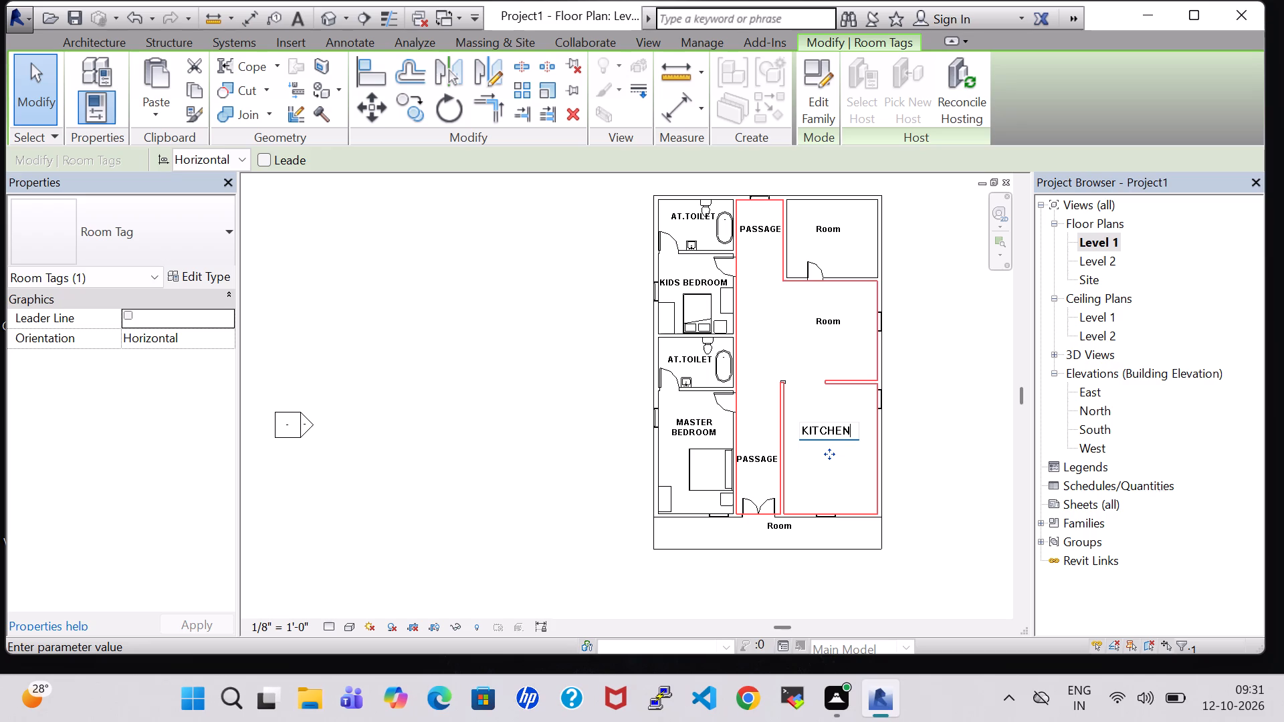
pyautogui.press('Return')
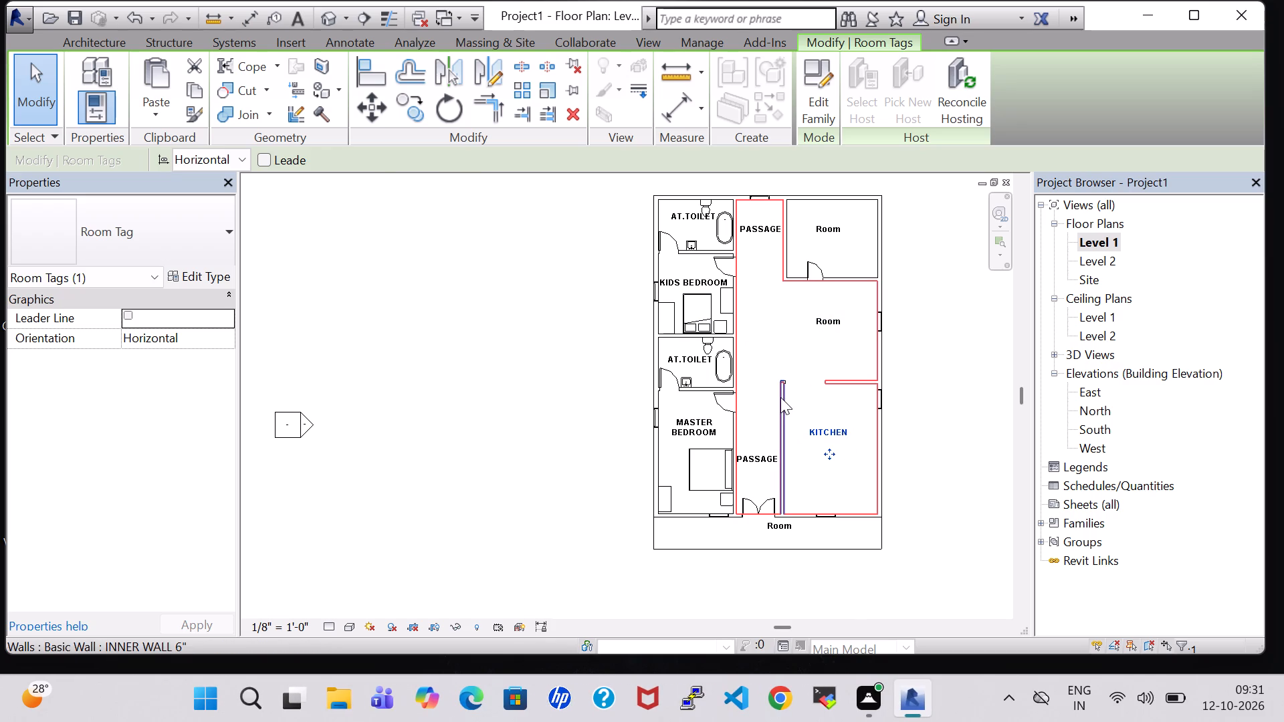
pyautogui.scroll(1, 780, 391)
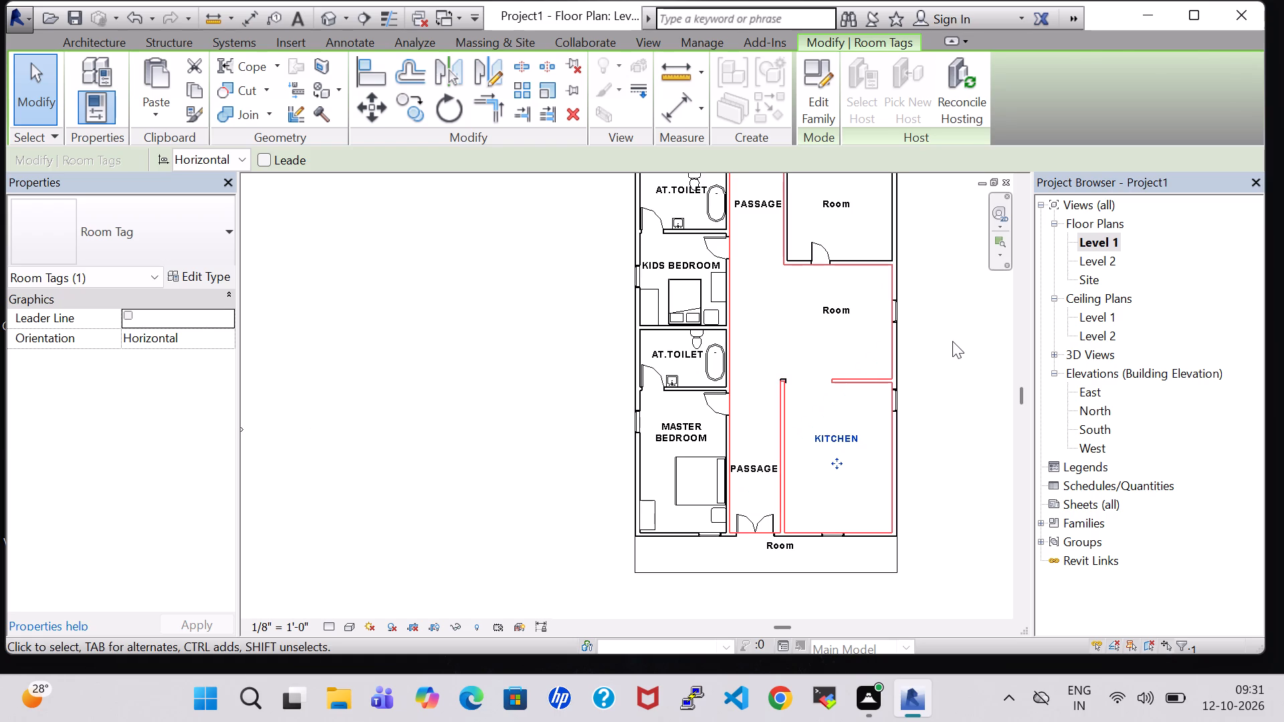
pyautogui.click(947, 344)
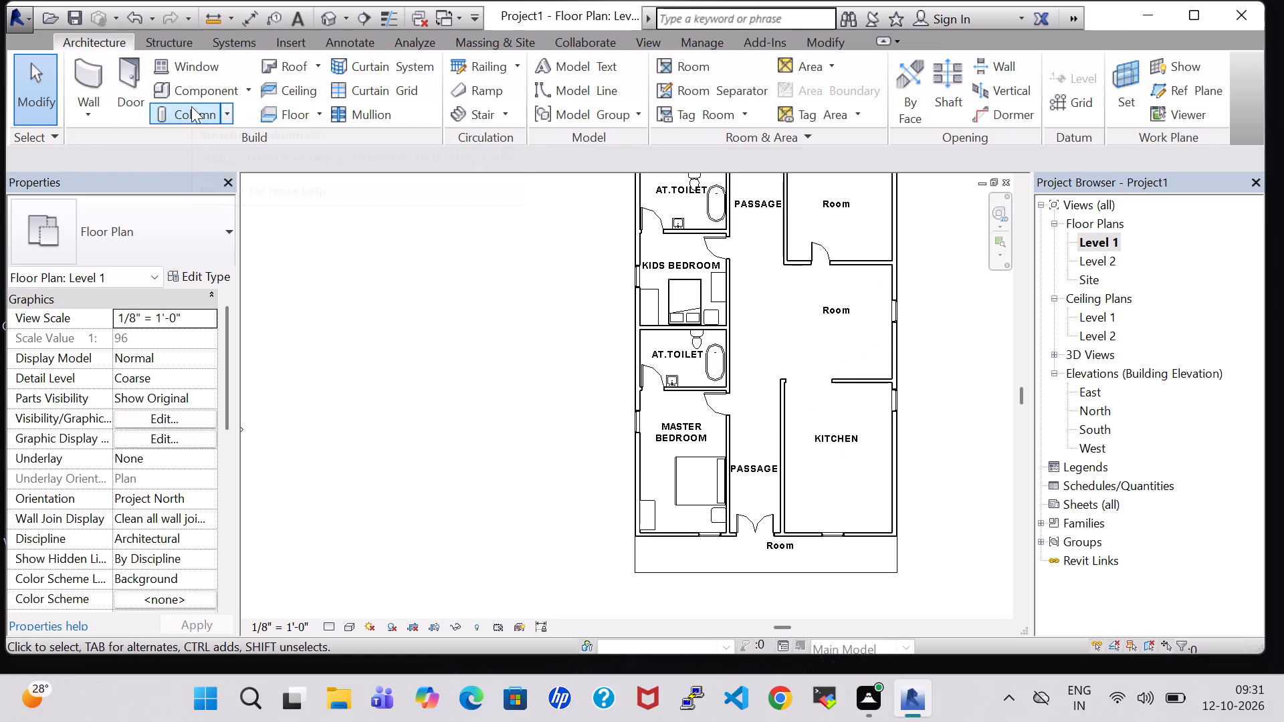
# Load the Work Station Cubicle family from the US Imperial library's Furniture System folder.
pyautogui.click(197, 90)
pyautogui.click(811, 89)
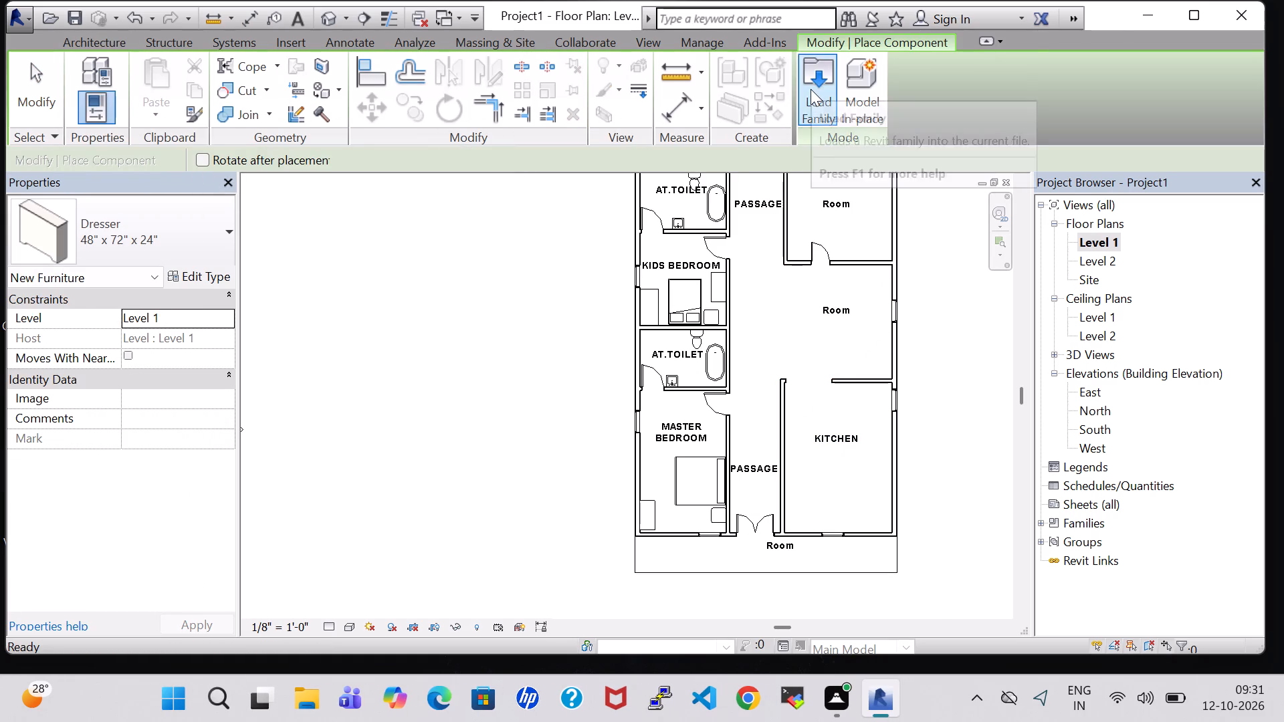
pyautogui.click(662, 358)
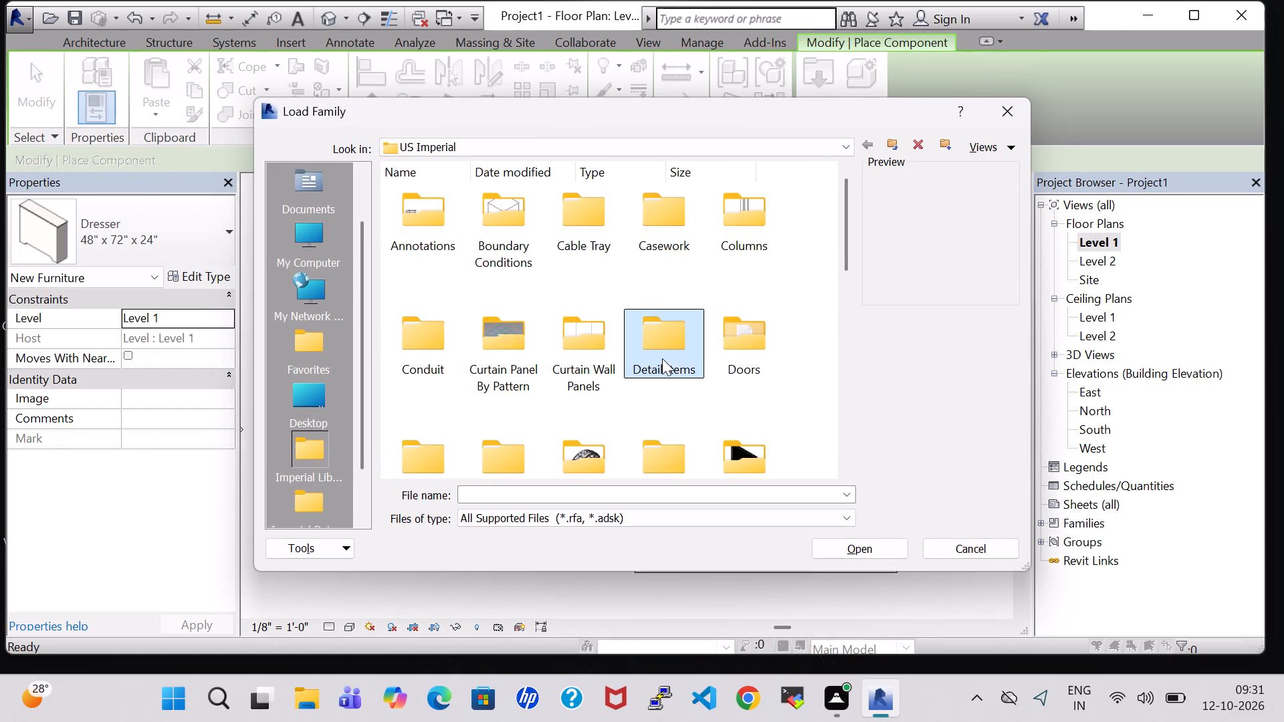
pyautogui.press('f')
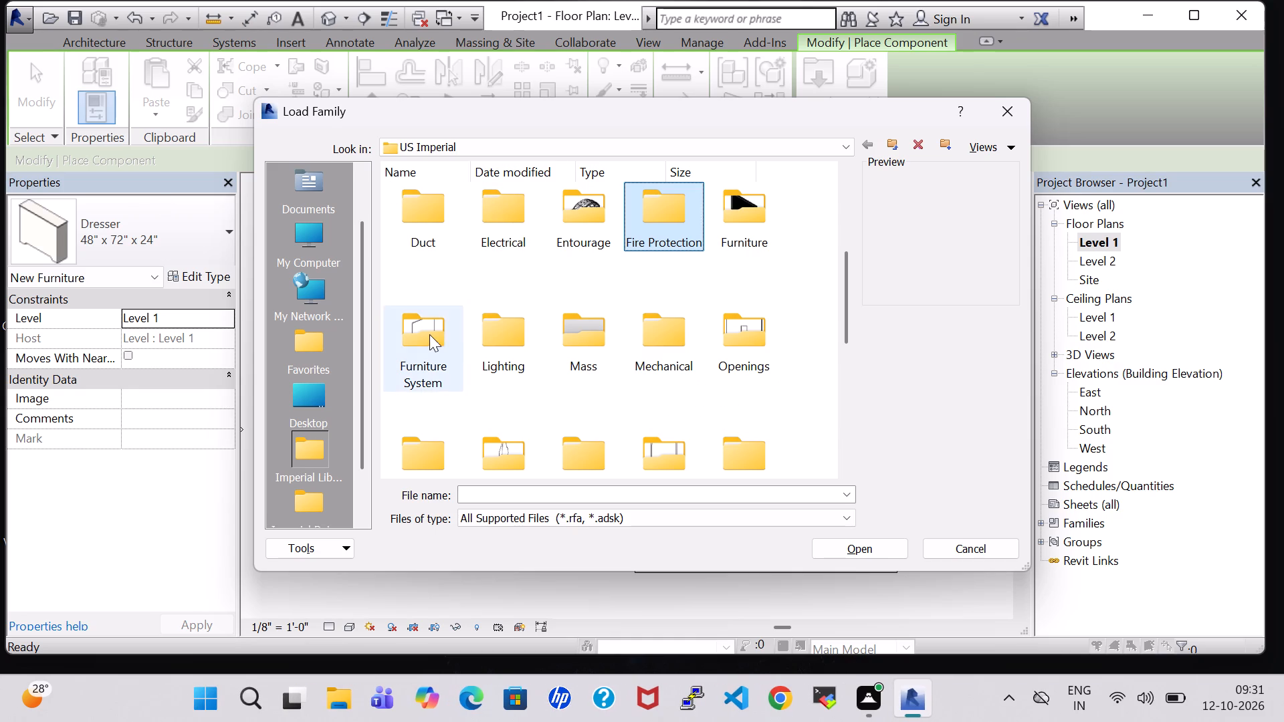
pyautogui.doubleClick(429, 334)
pyautogui.click(739, 263)
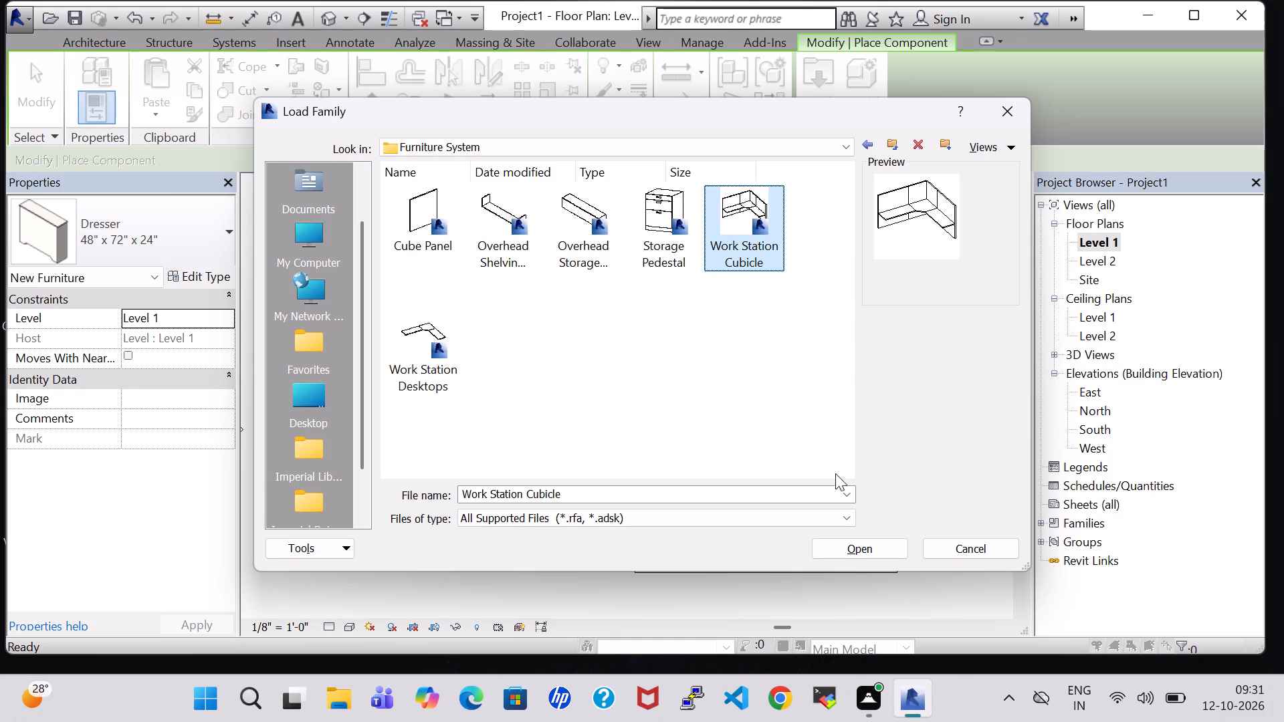
pyautogui.click(880, 553)
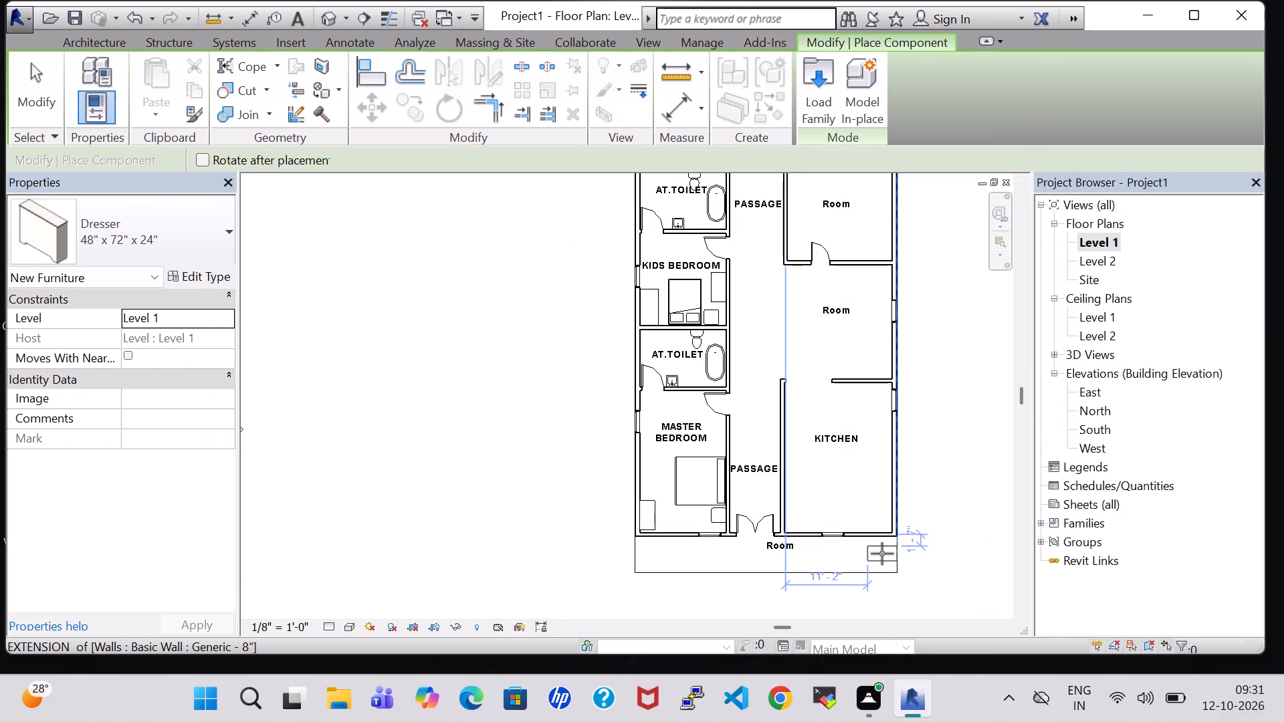
# Place a 96" x 96" Work Station Cubicle in the southeast inner corner of KITCHEN, rotated so its desktops follow the south and east walls.
pyautogui.click(86, 225)
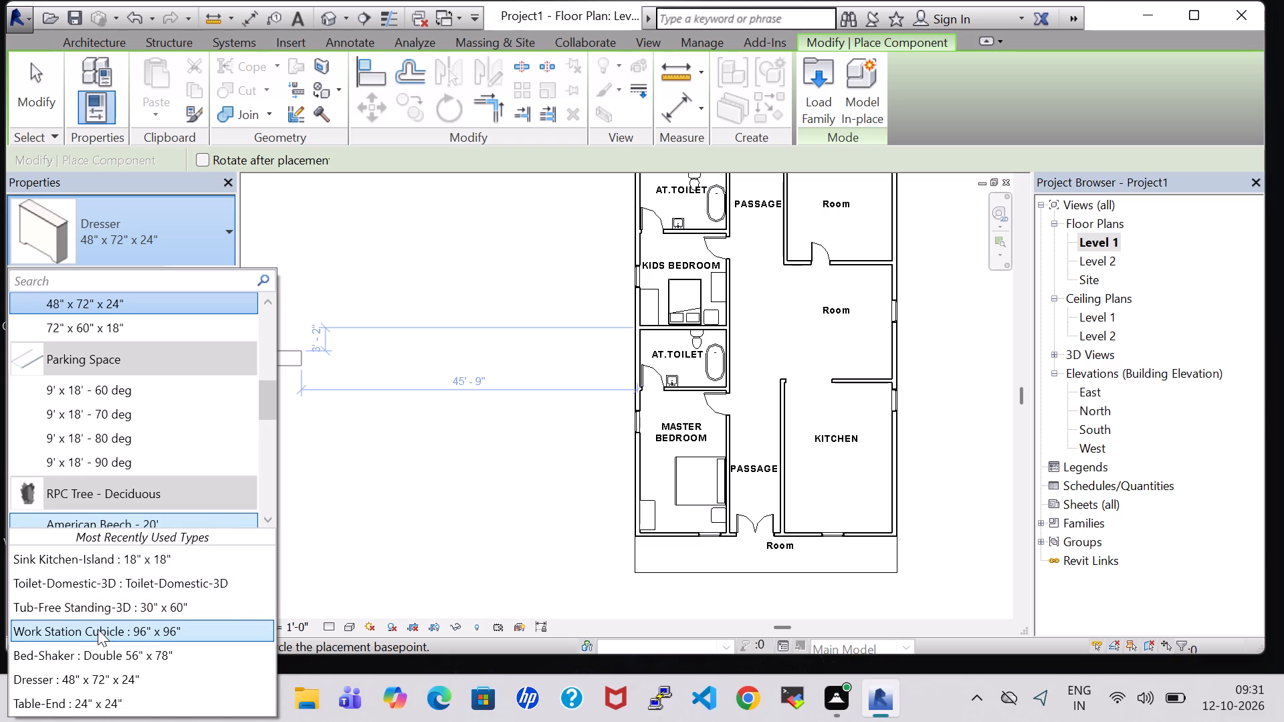
pyautogui.click(98, 632)
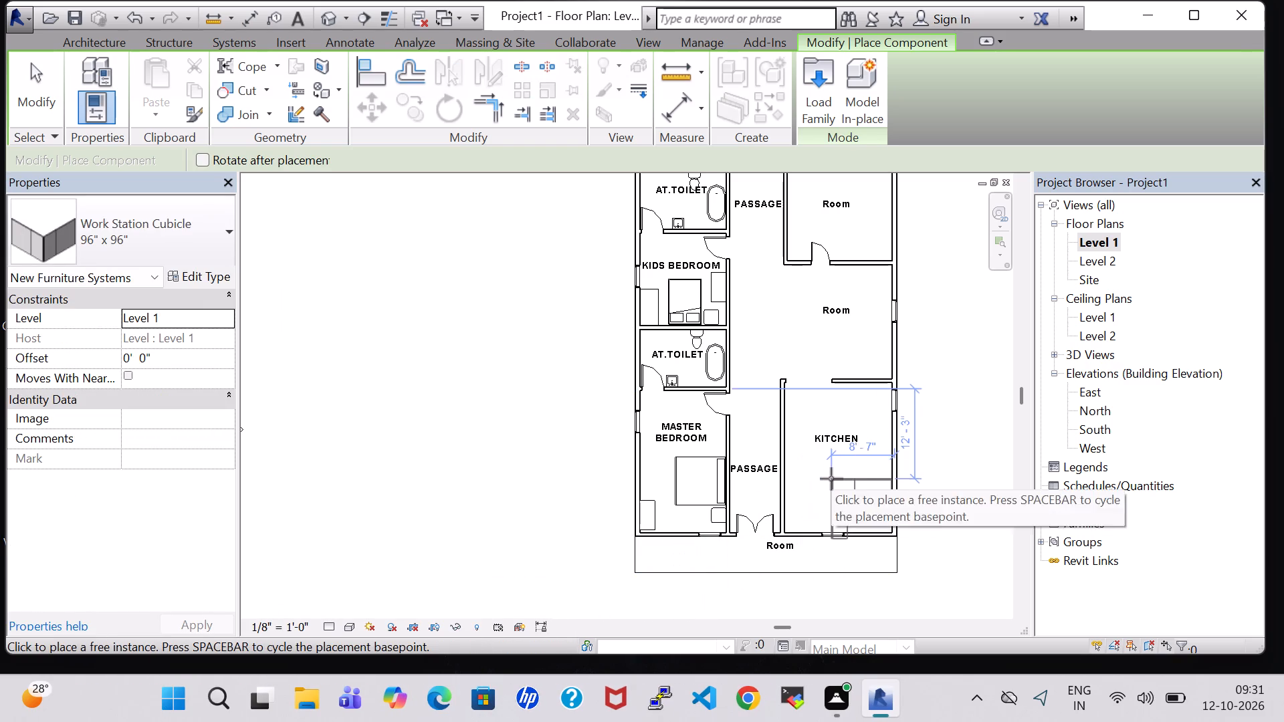
pyautogui.press('space')
pyautogui.press('space')
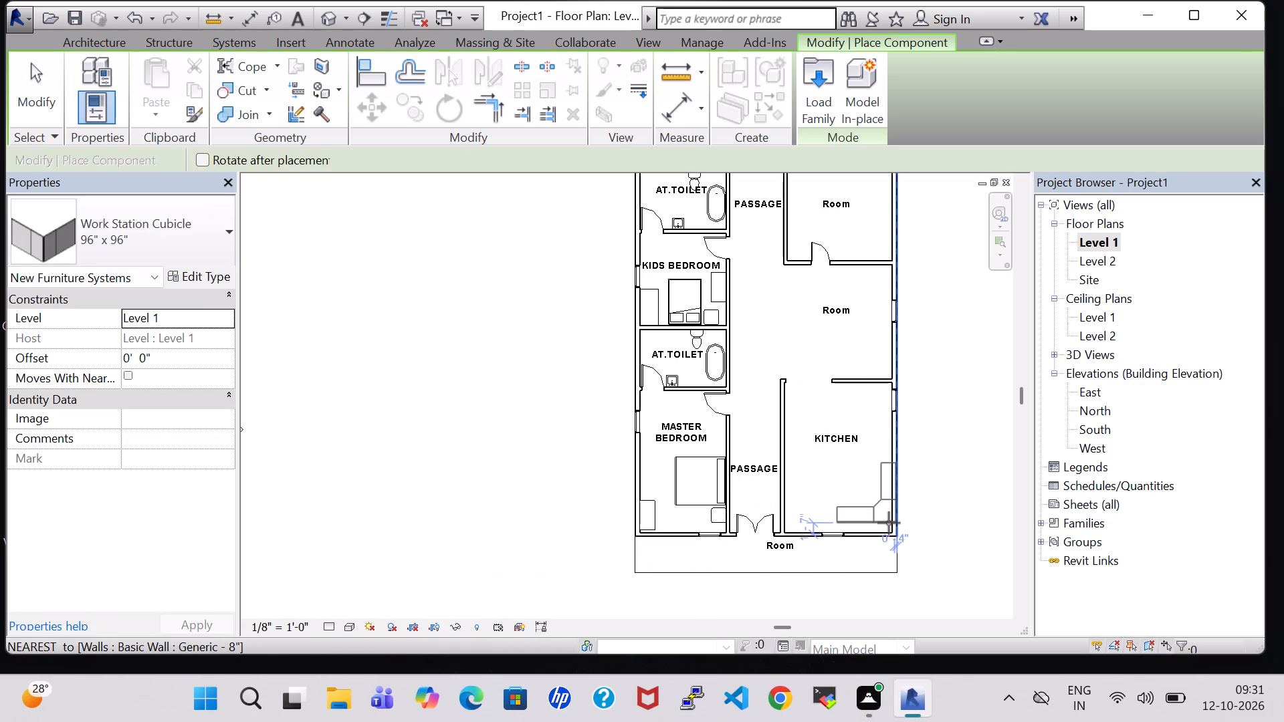
pyautogui.scroll(5, 889, 530)
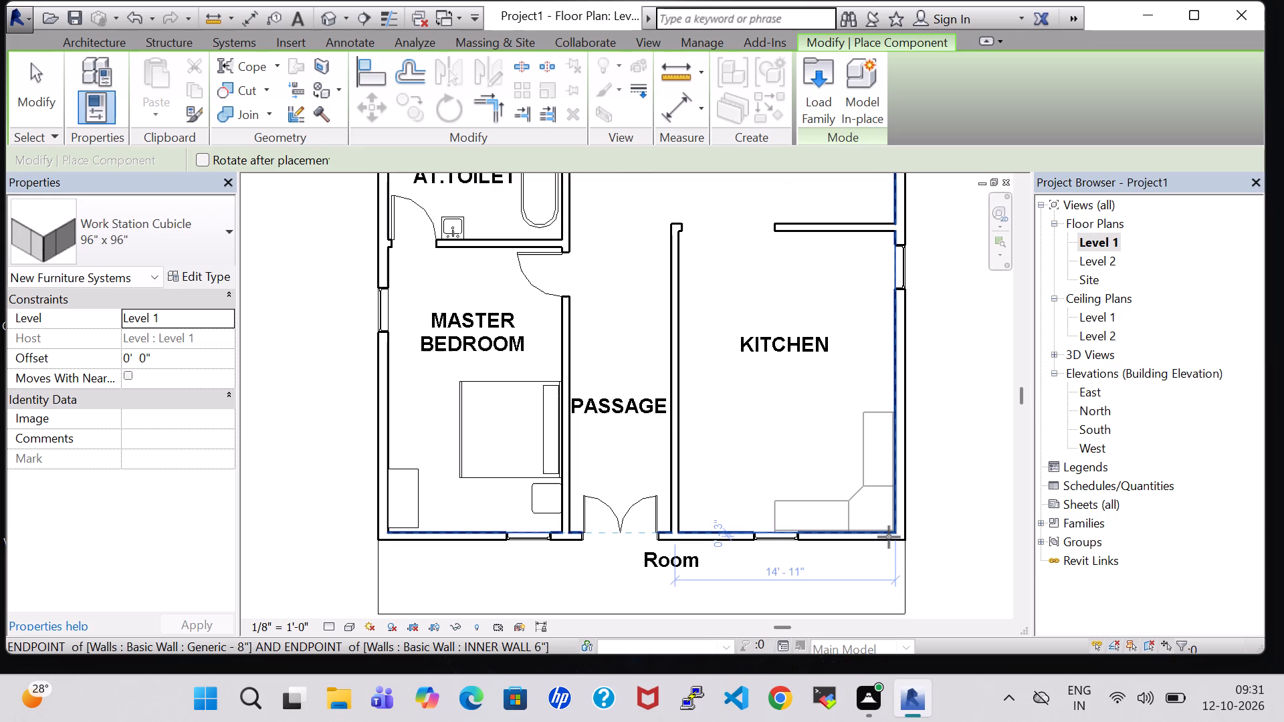
pyautogui.click(889, 537)
pyautogui.press('Escape')
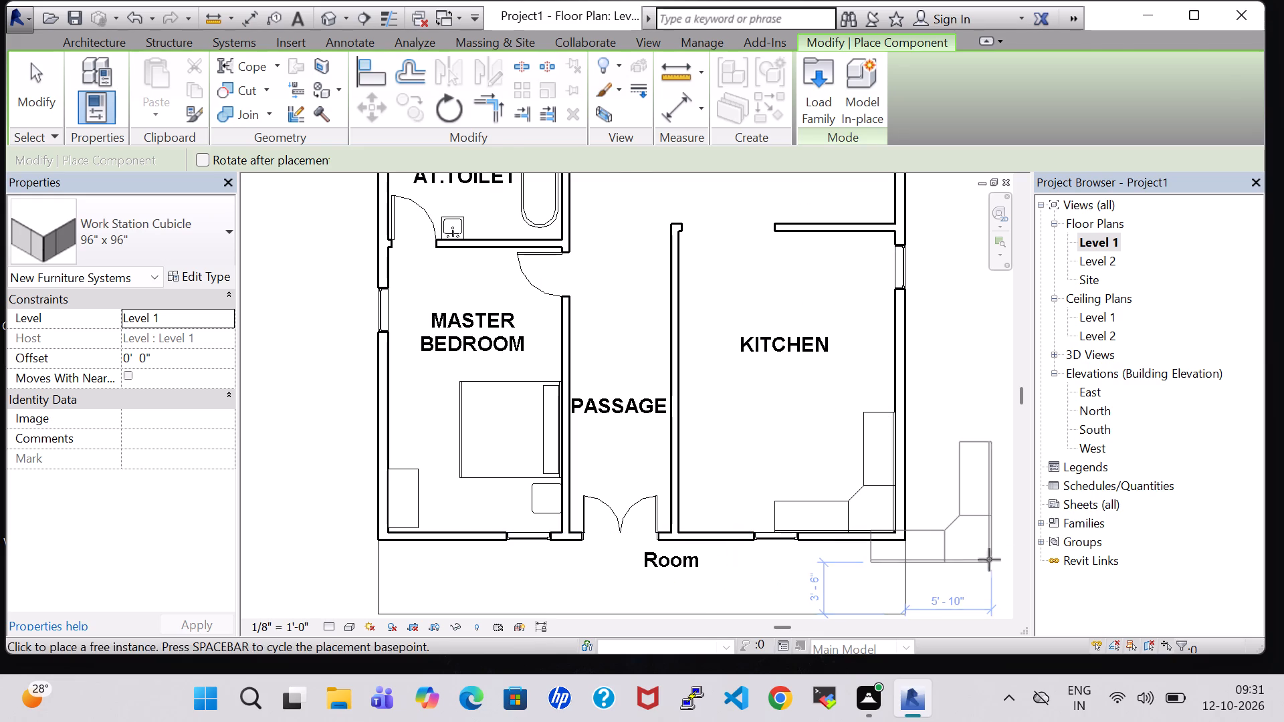
pyautogui.press('Escape')
# Save the project as Project28 in the work folder on the Desktop.
pyautogui.click(191, 82)
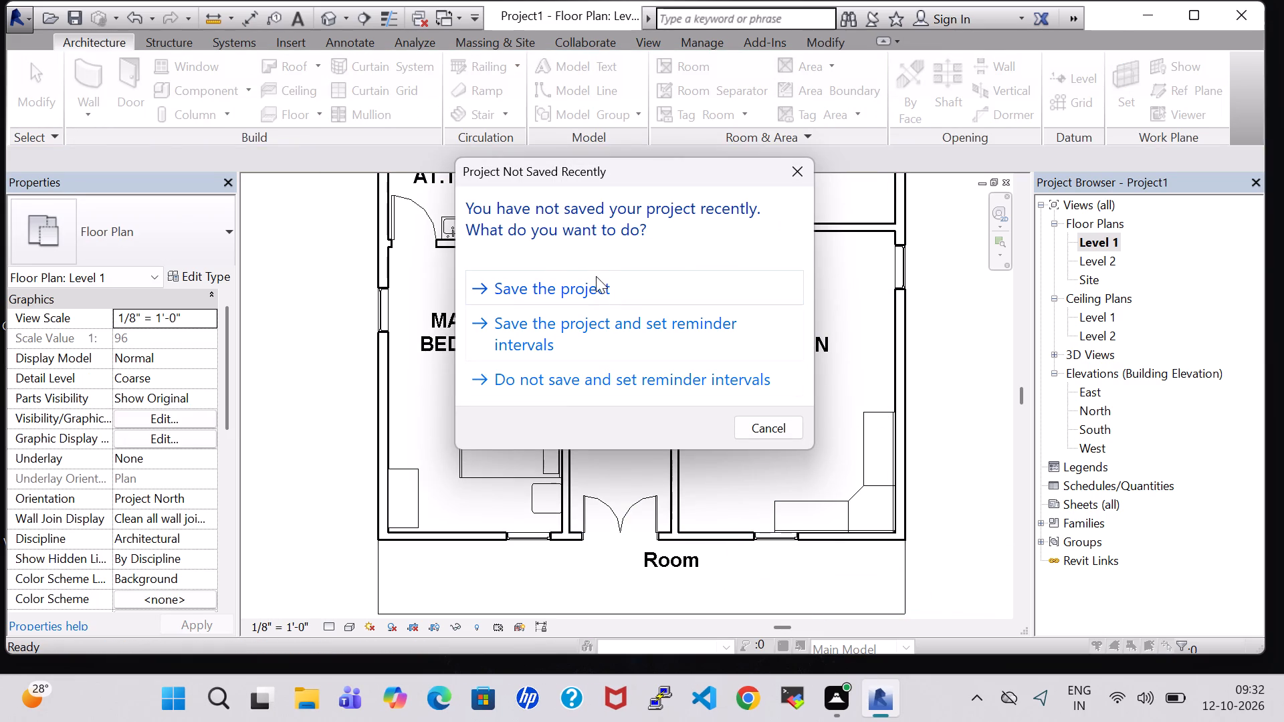
pyautogui.click(596, 276)
pyautogui.doubleClick(320, 457)
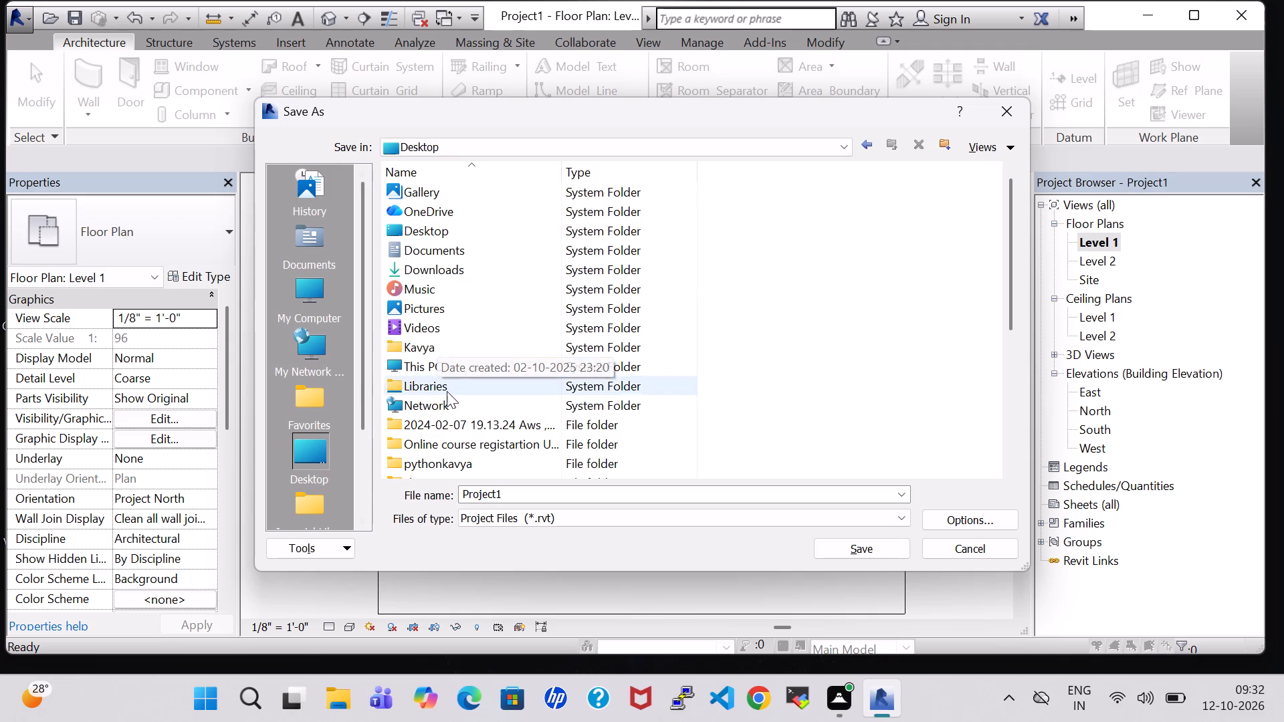
pyautogui.scroll(-2, 447, 416)
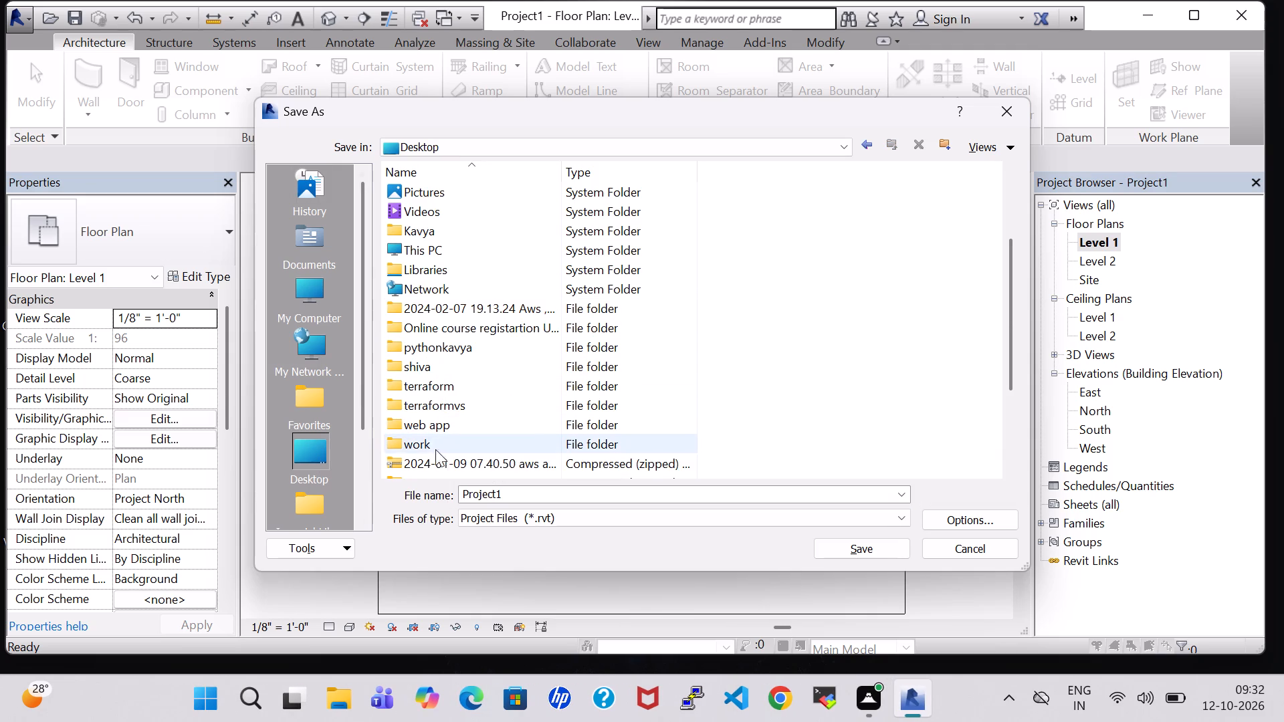
pyautogui.doubleClick(433, 447)
pyautogui.scroll(-9, 687, 301)
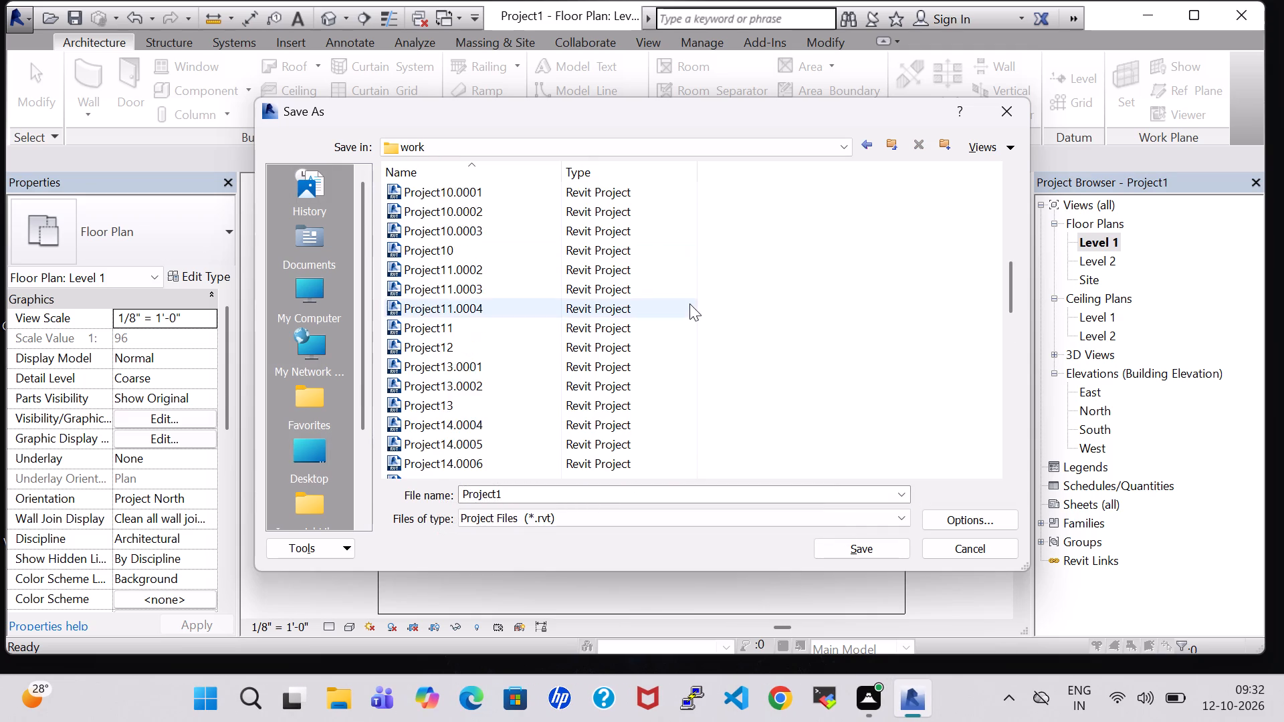
pyautogui.scroll(-20, 689, 304)
pyautogui.scroll(-1, 689, 304)
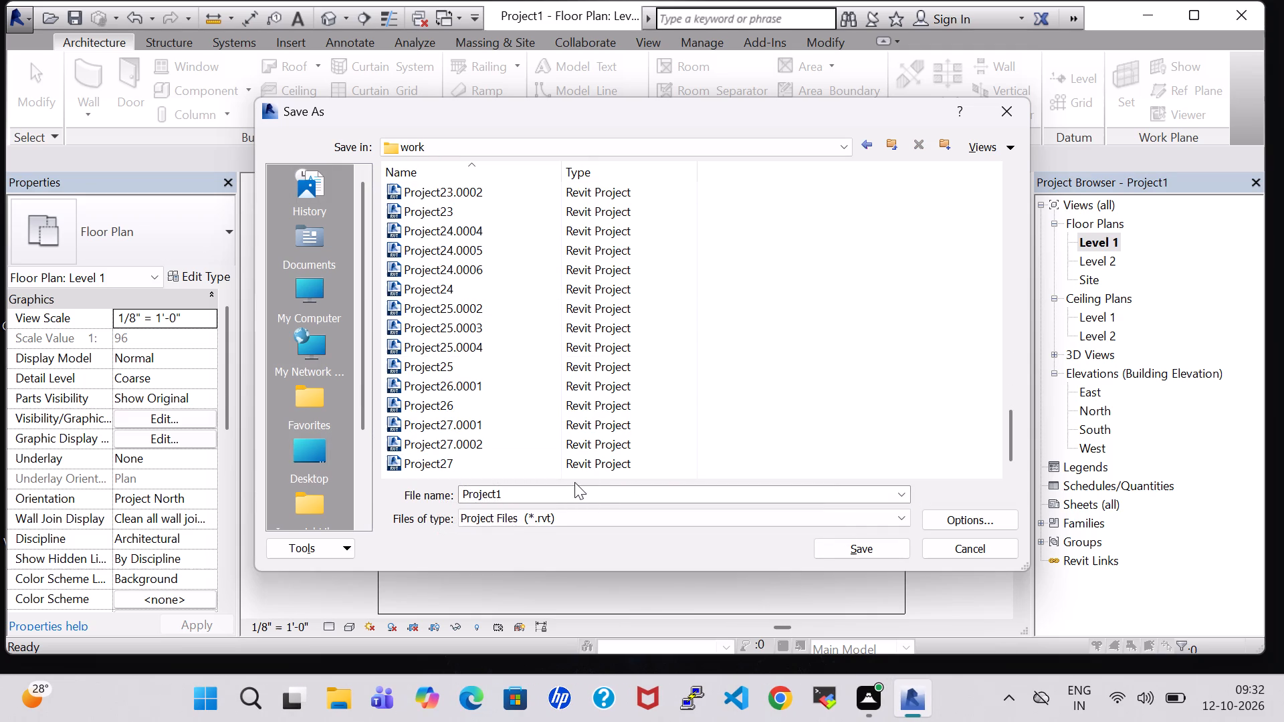
pyautogui.click(576, 491)
pyautogui.click(576, 491)
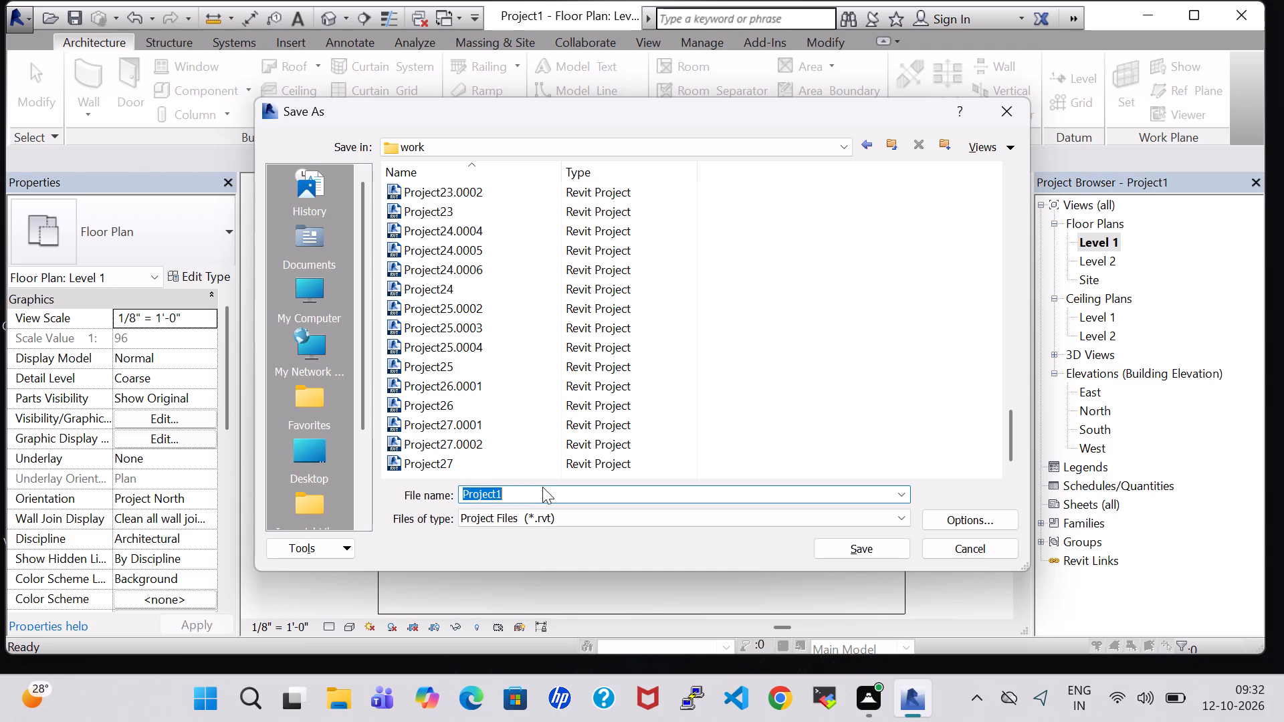
pyautogui.click(545, 490)
pyautogui.click(545, 490)
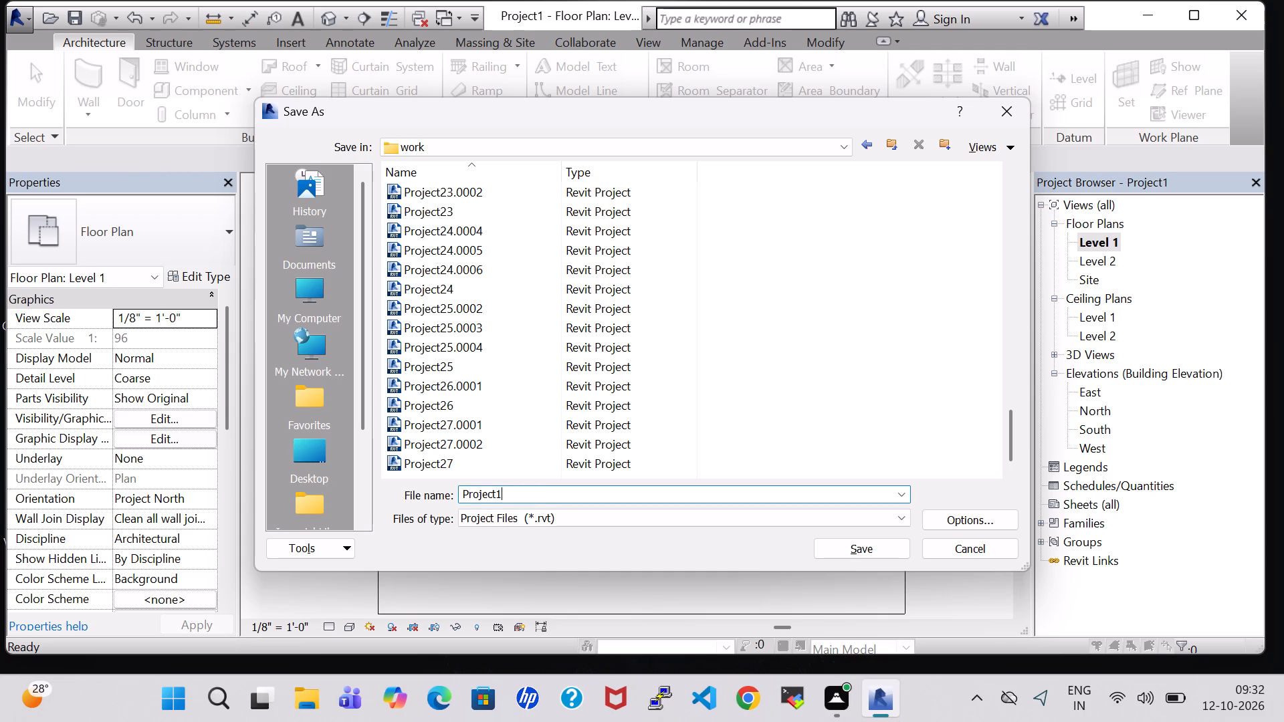
pyautogui.doubleClick(509, 495)
pyautogui.doubleClick(509, 495)
pyautogui.click(509, 495)
pyautogui.press('BackSpace')
pyautogui.write('28')
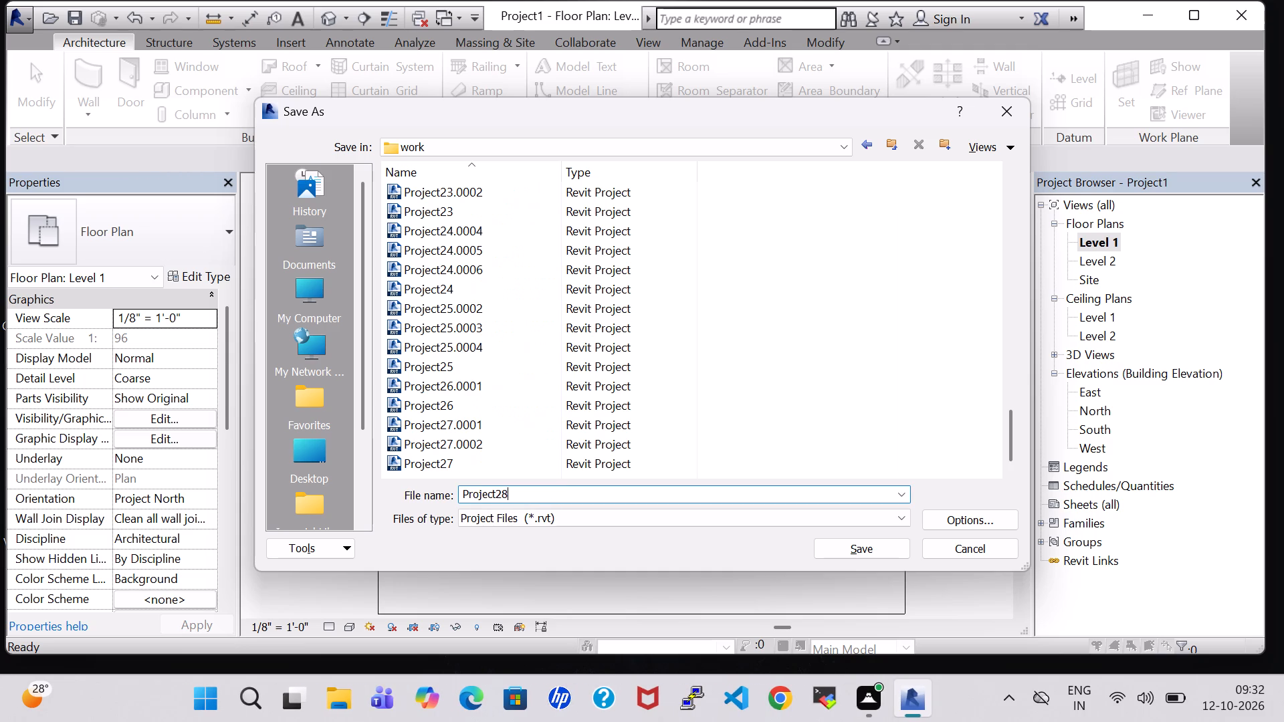
pyautogui.click(869, 545)
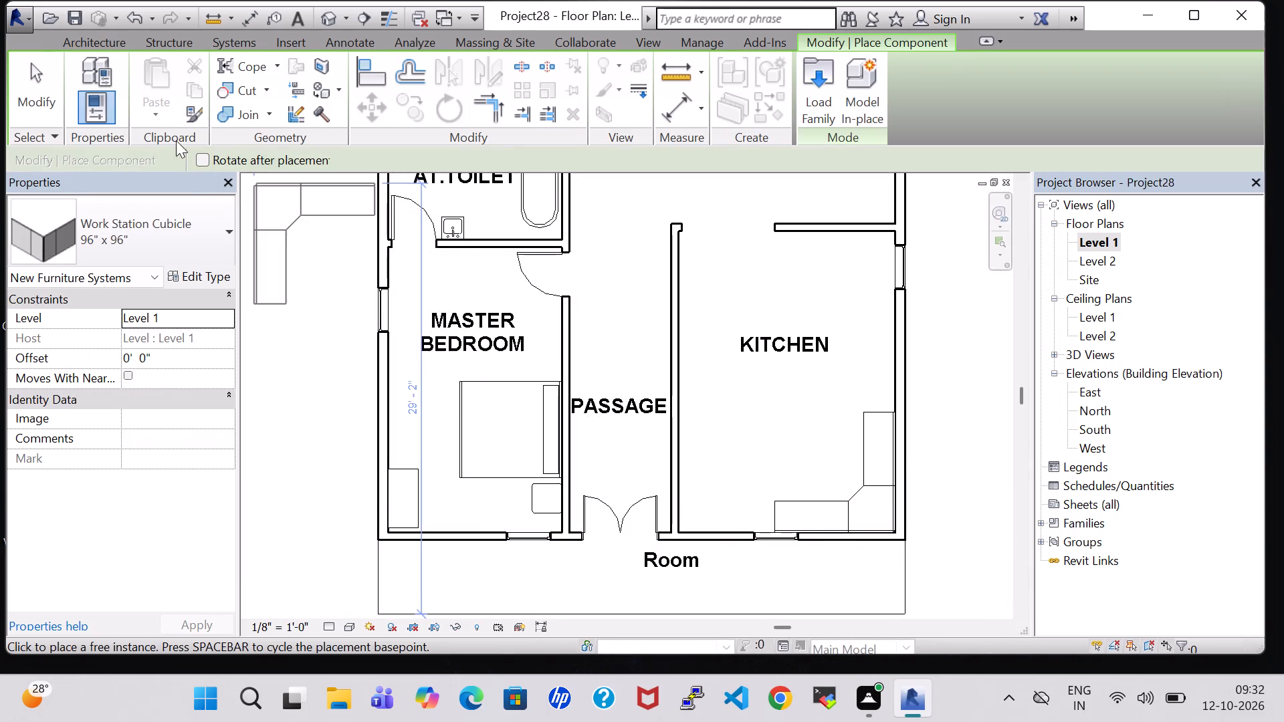
pyautogui.press('Escape')
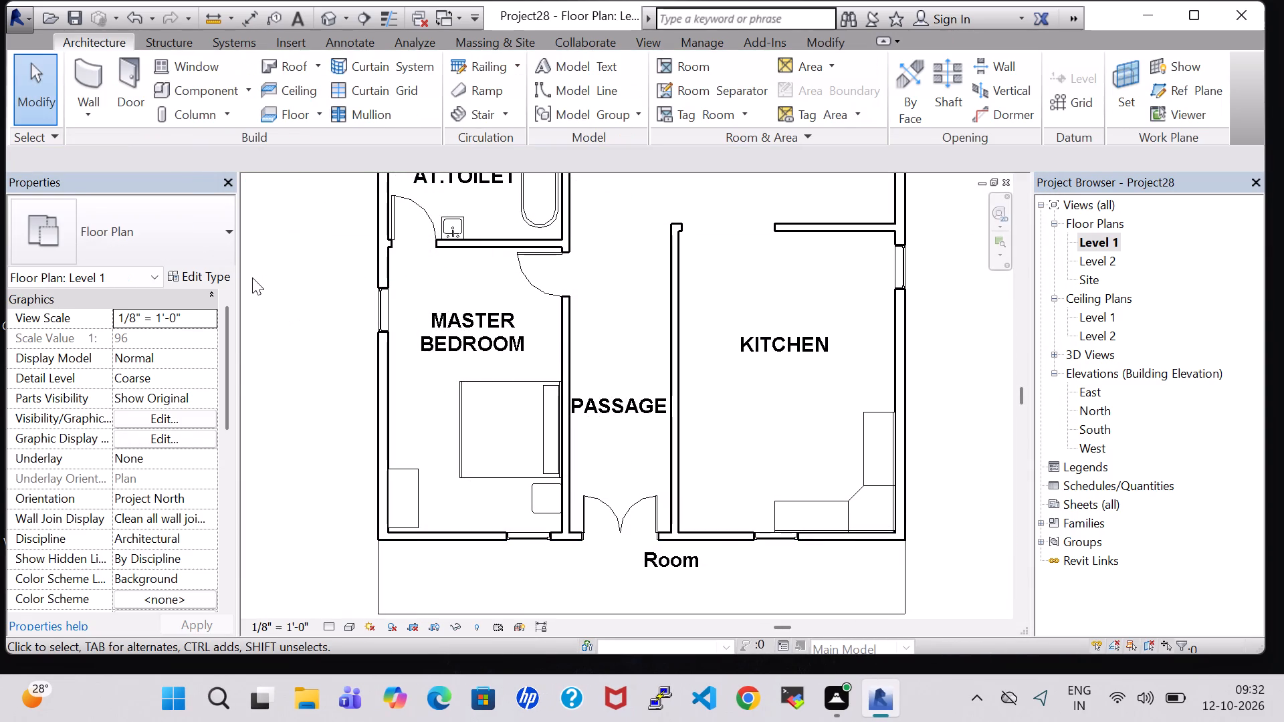
# Load the Kitchenette - Medium family from Specialty Equipment's Domestic folder, overwriting the shared Sink Kitchen-Island sub-component with the Kitchenette - Medium version.
pyautogui.click(217, 86)
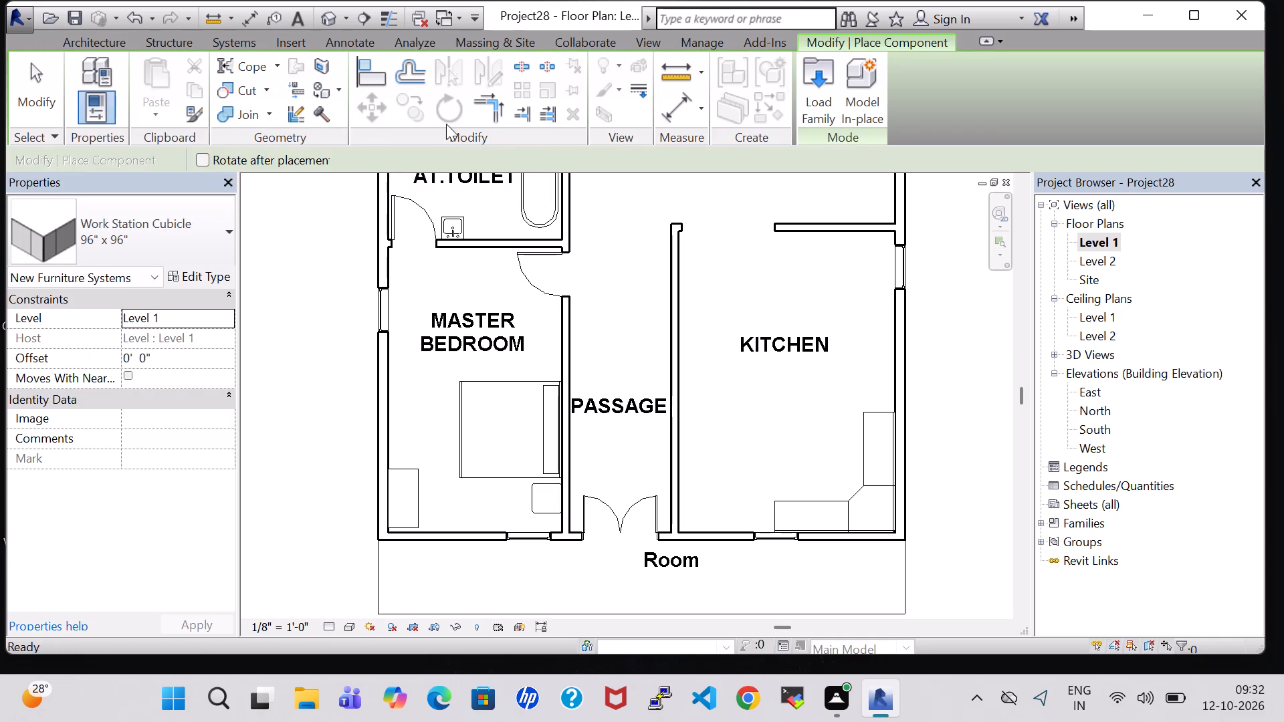
pyautogui.click(809, 70)
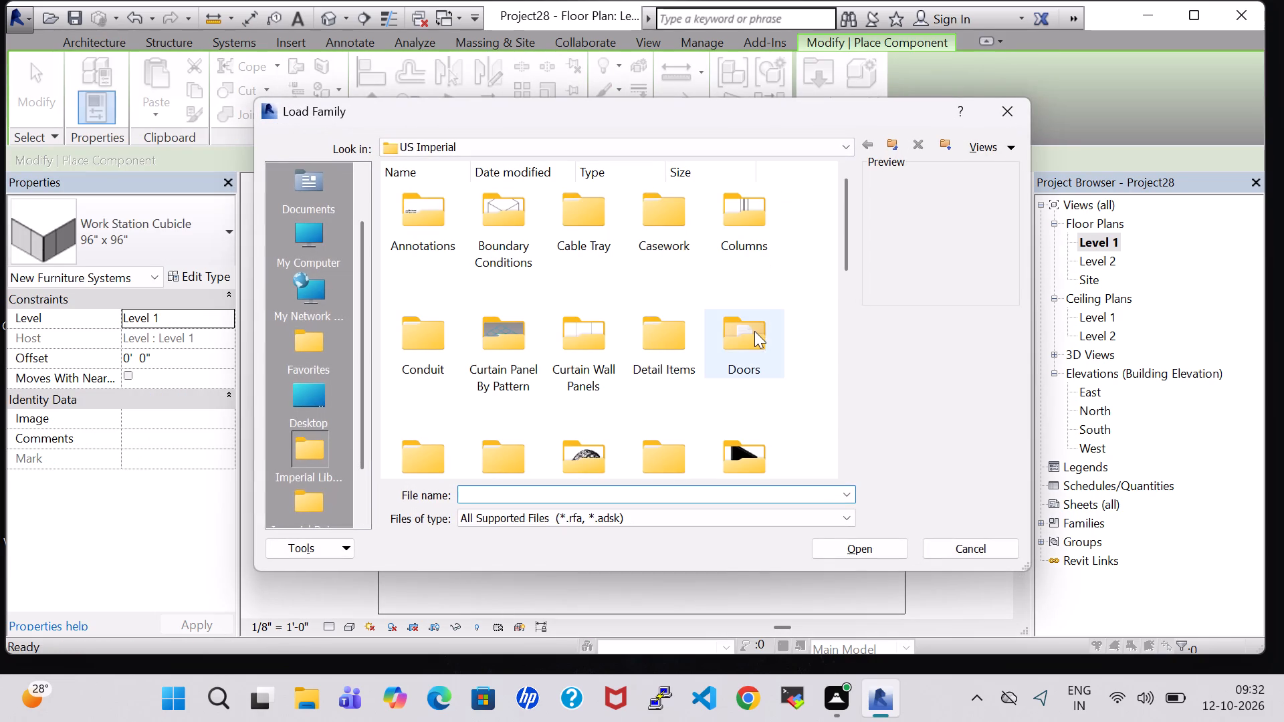
pyautogui.click(754, 331)
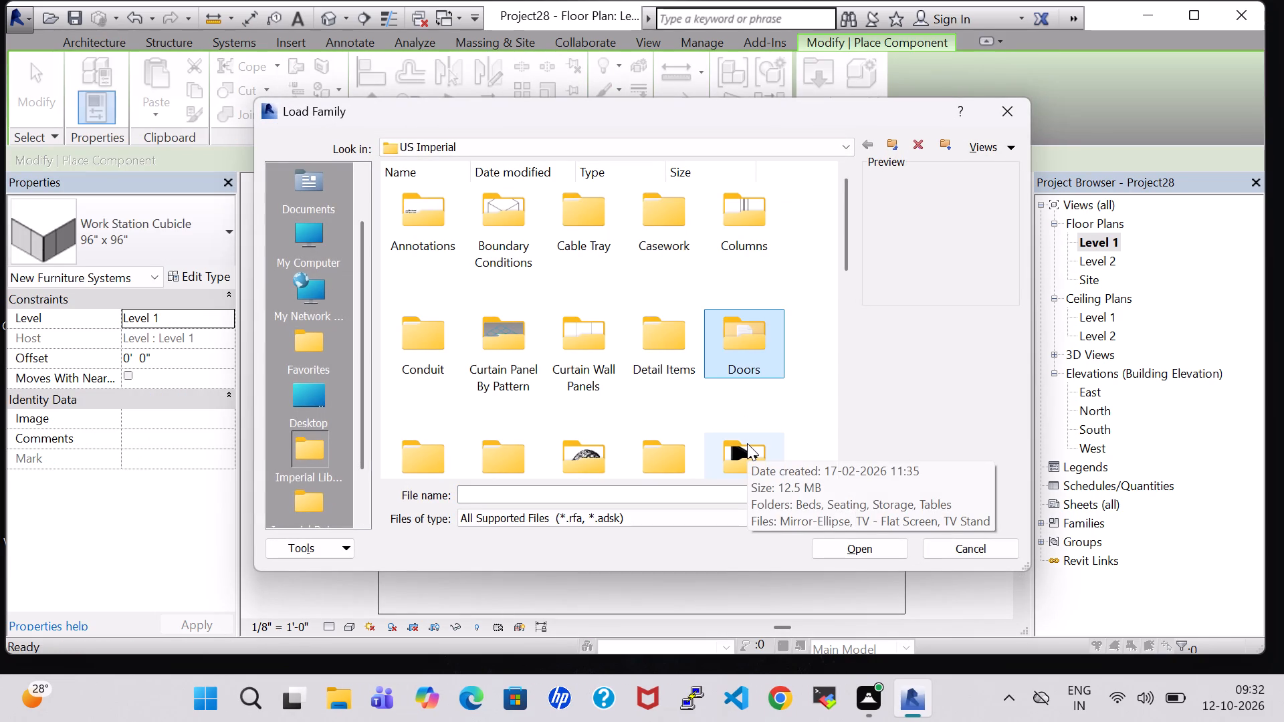
pyautogui.doubleClick(747, 443)
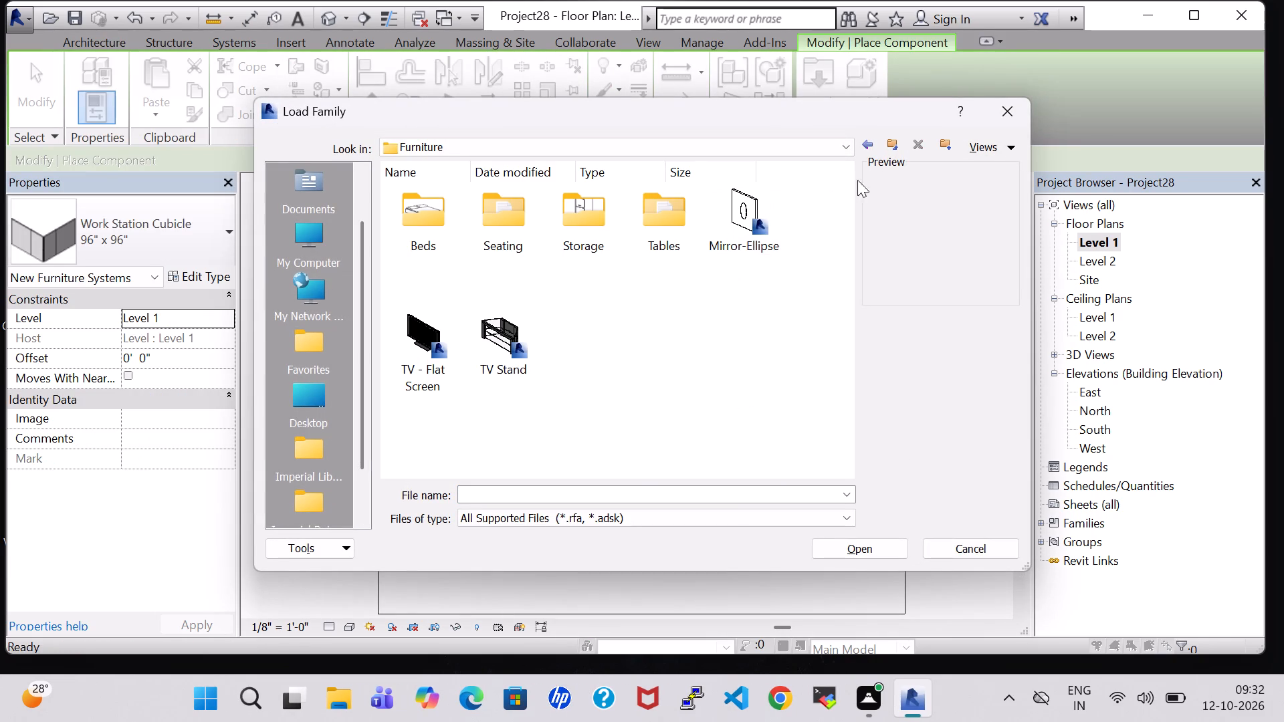
pyautogui.click(867, 139)
pyautogui.press('s')
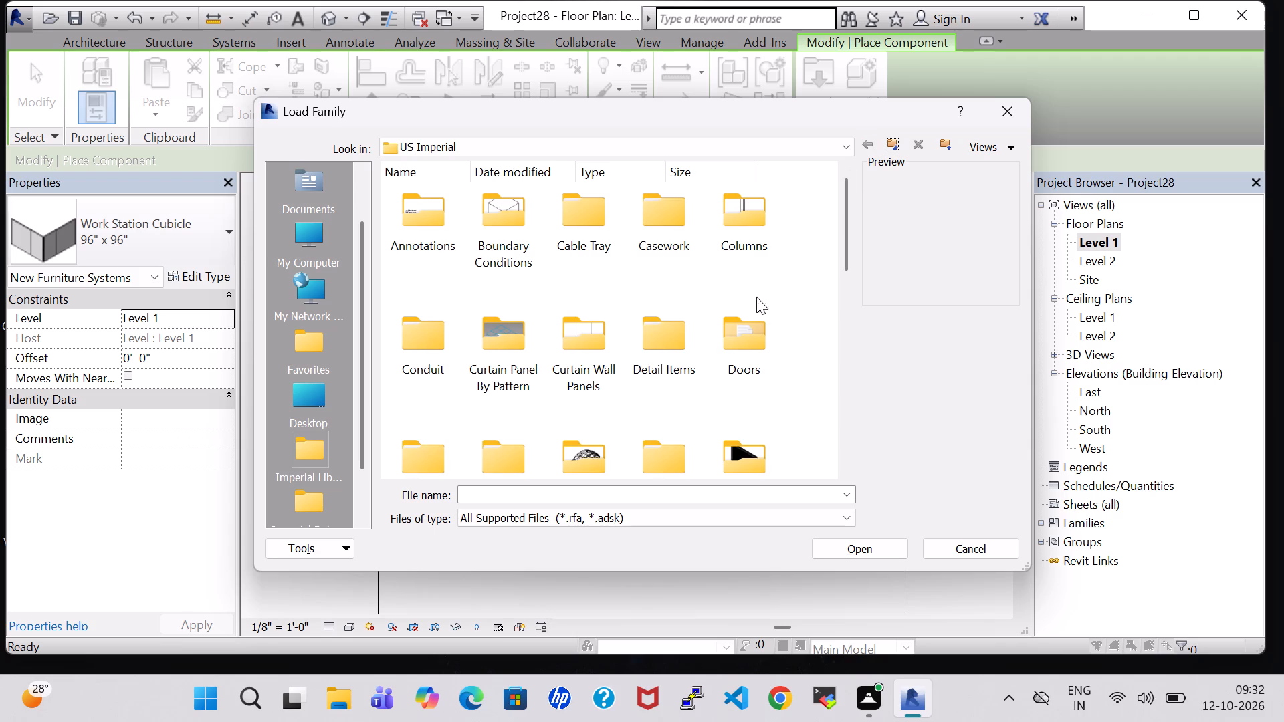
pyautogui.click(750, 437)
pyautogui.press('s')
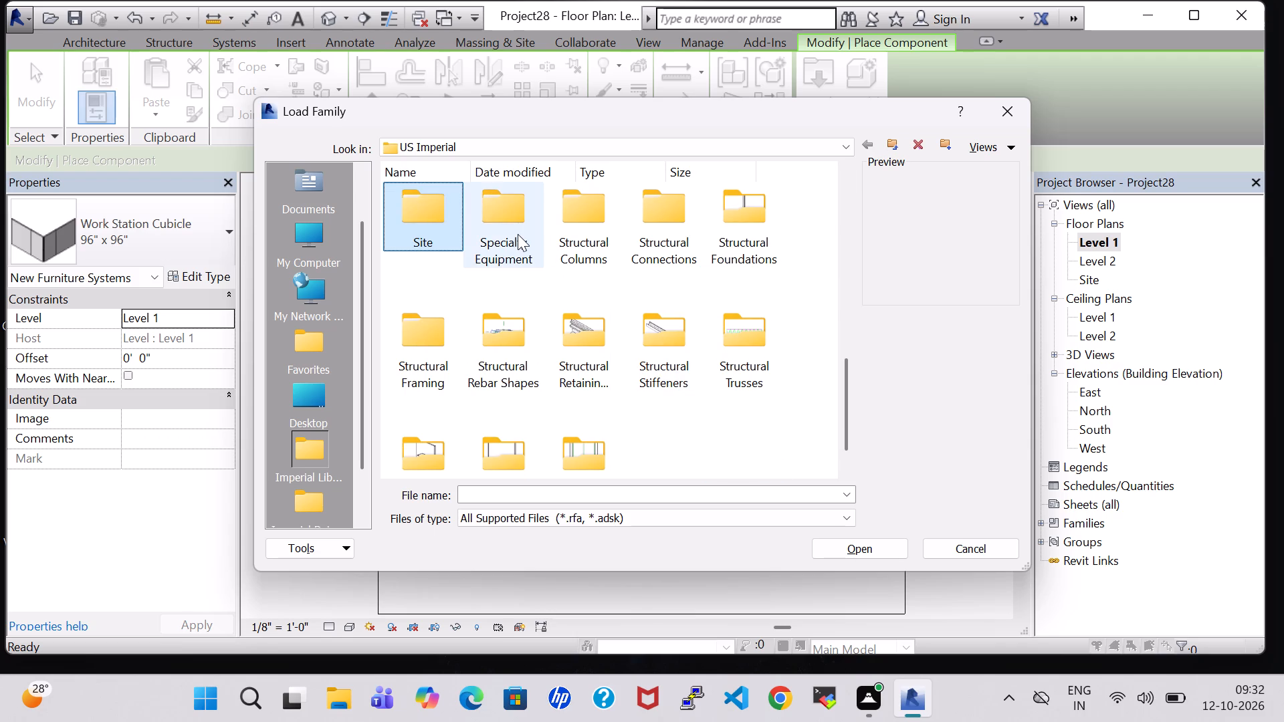
pyautogui.doubleClick(518, 234)
pyautogui.doubleClick(530, 223)
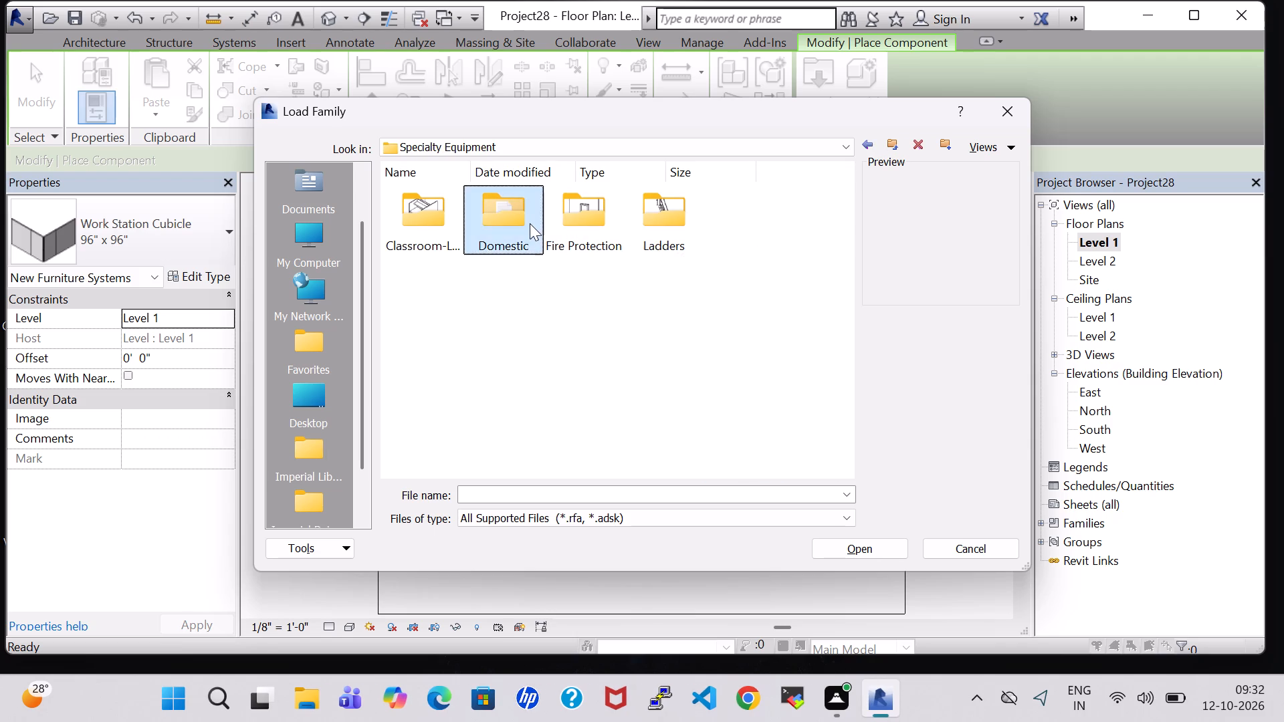
pyautogui.click(746, 228)
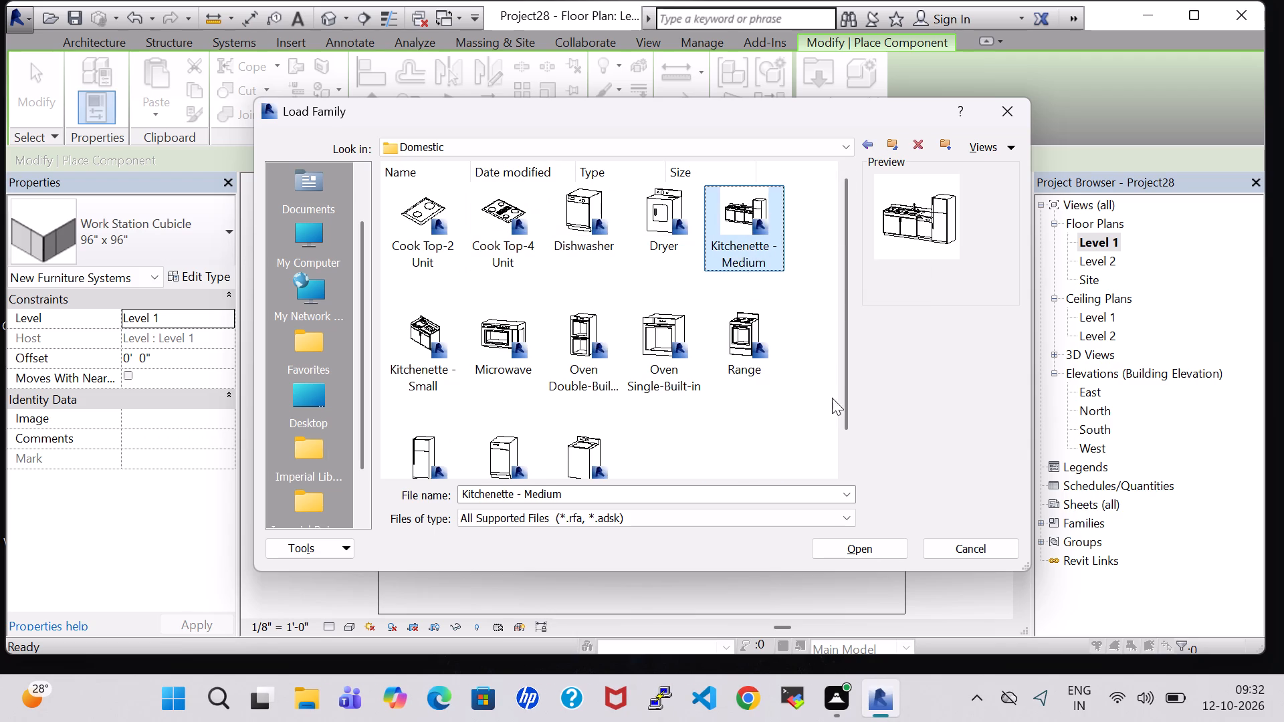
pyautogui.click(861, 550)
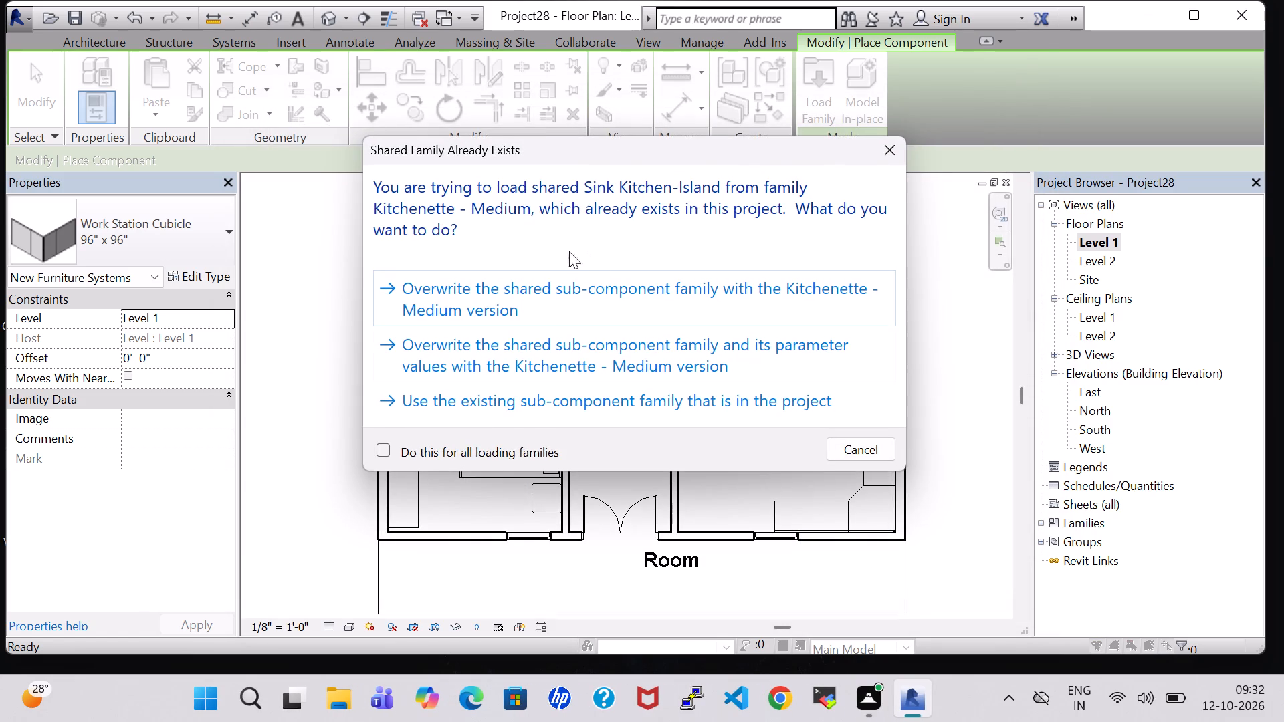
pyautogui.click(582, 278)
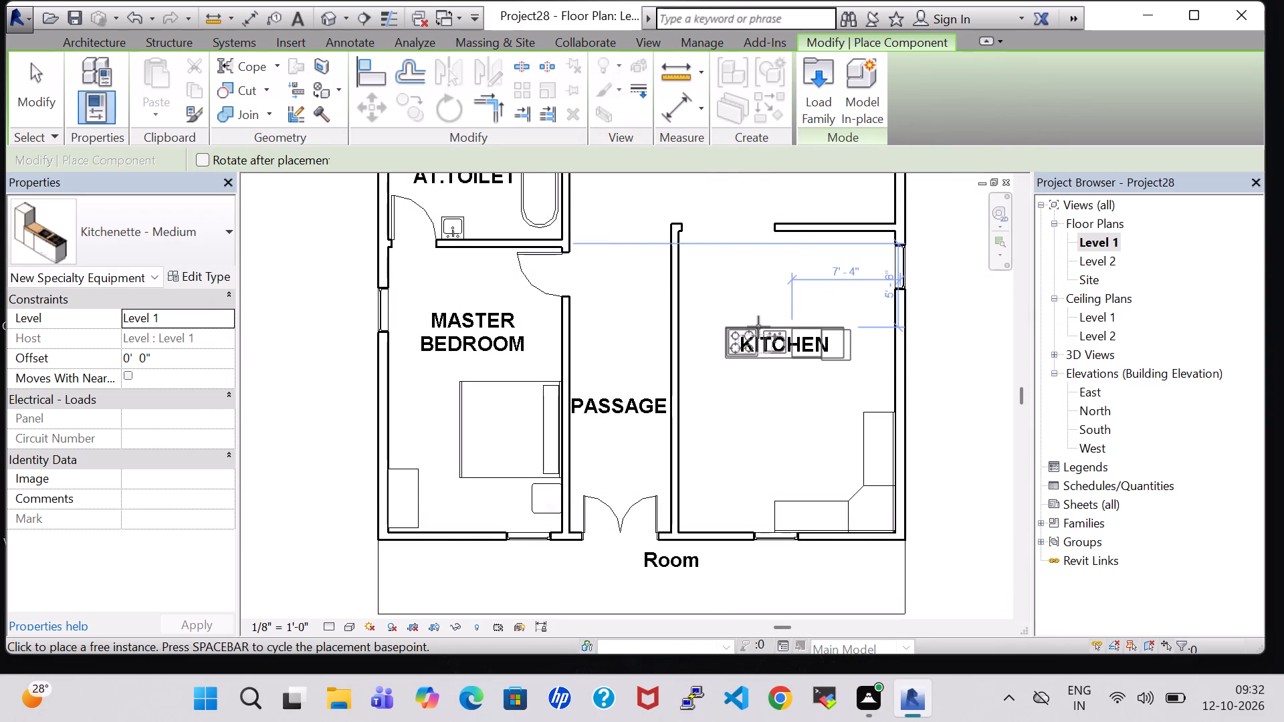
# Place the Kitchenette - Medium against KITCHEN's east wall, north of the corner work station, rotated with its cooktop at the north end.
pyautogui.press('space')
pyautogui.press('space')
pyautogui.press('space')
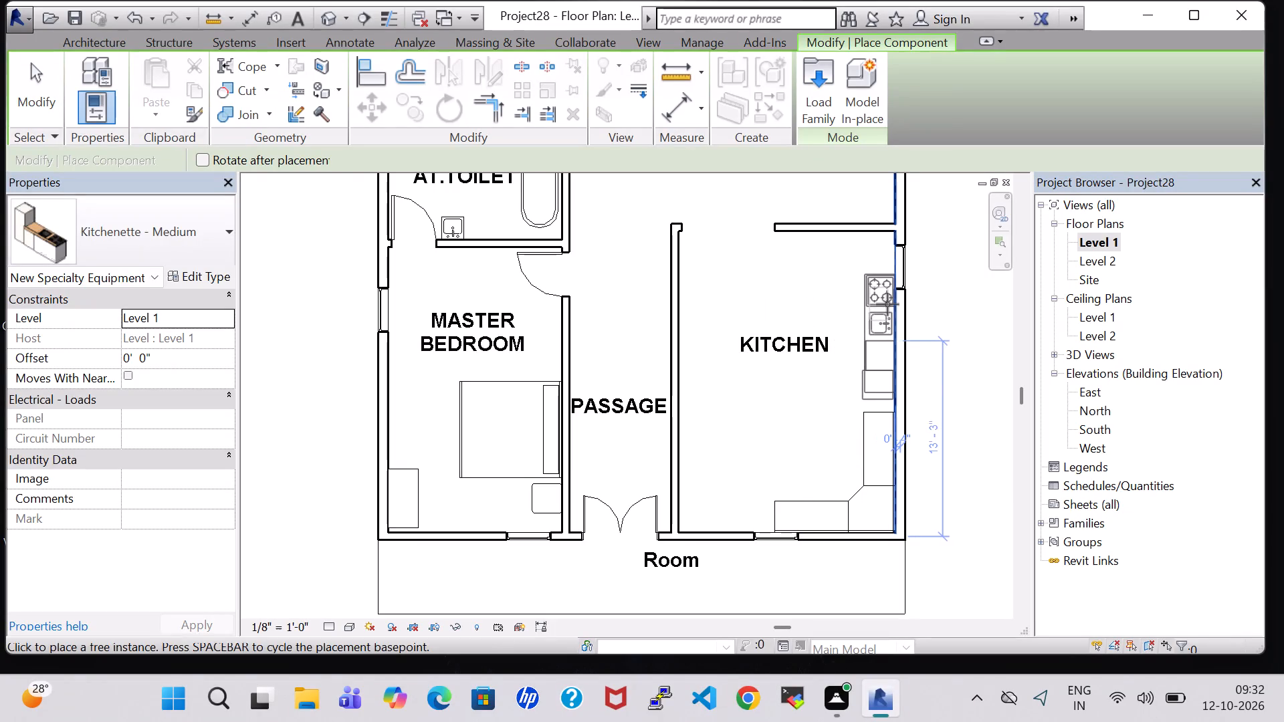
pyautogui.scroll(2, 887, 304)
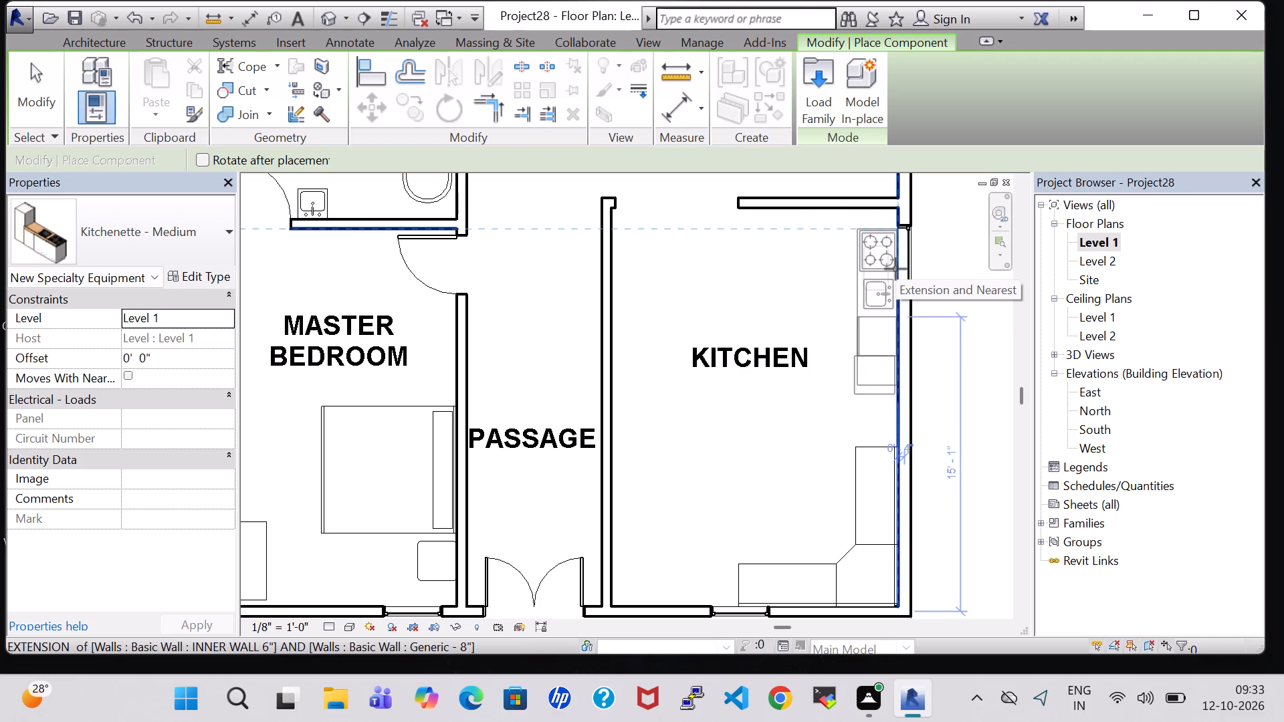
pyautogui.click(895, 269)
pyautogui.press('Escape')
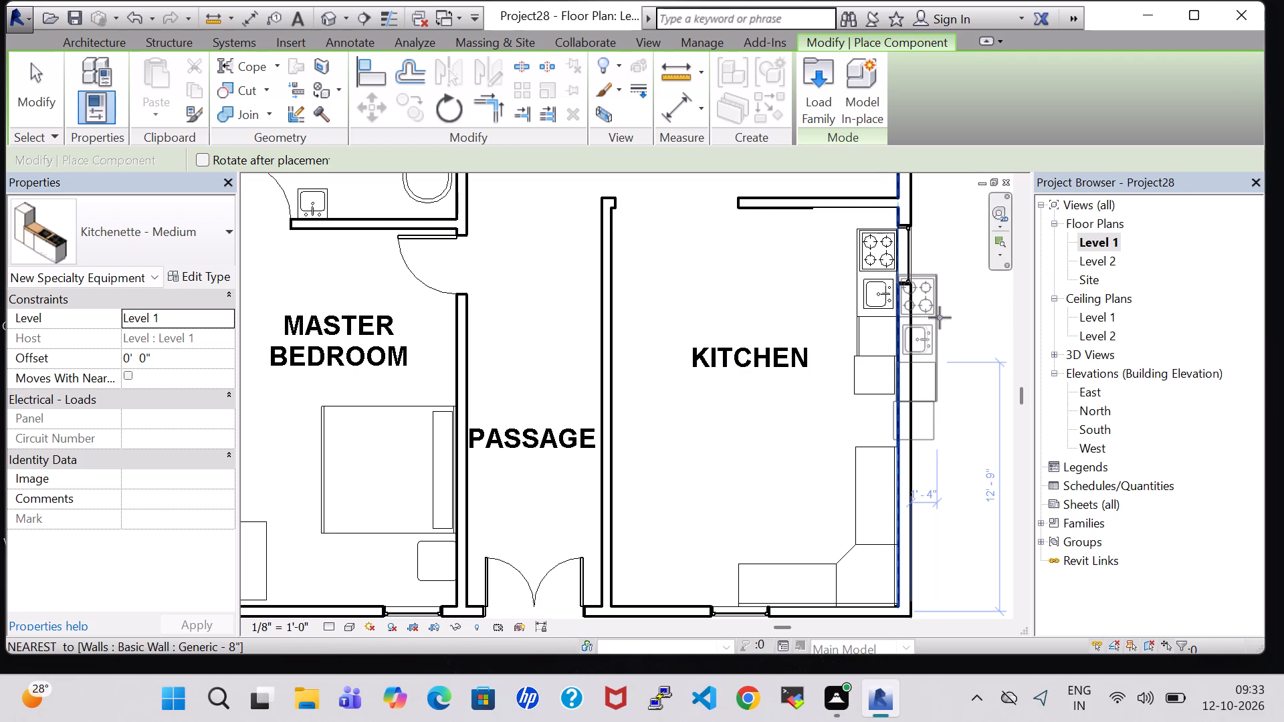
pyautogui.press('Escape')
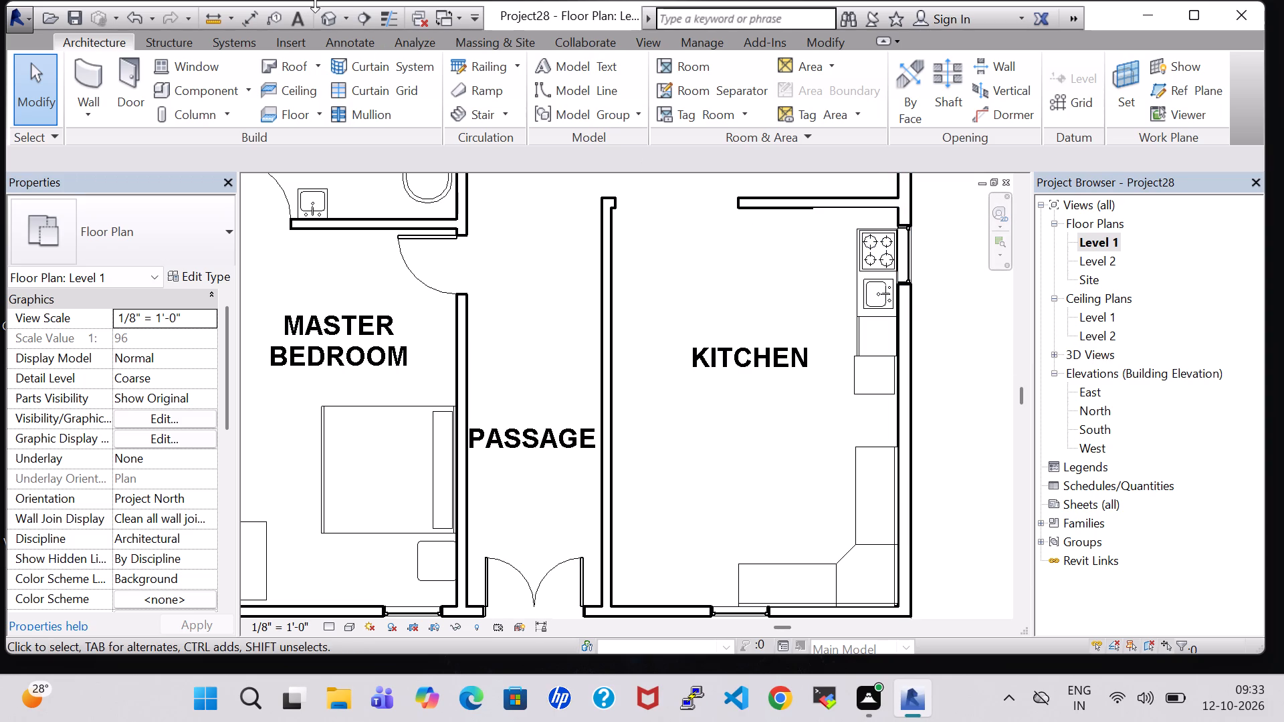
# Examine the kitchen fittings and the overall room layout in the 3D view from several angles.
pyautogui.click(334, 13)
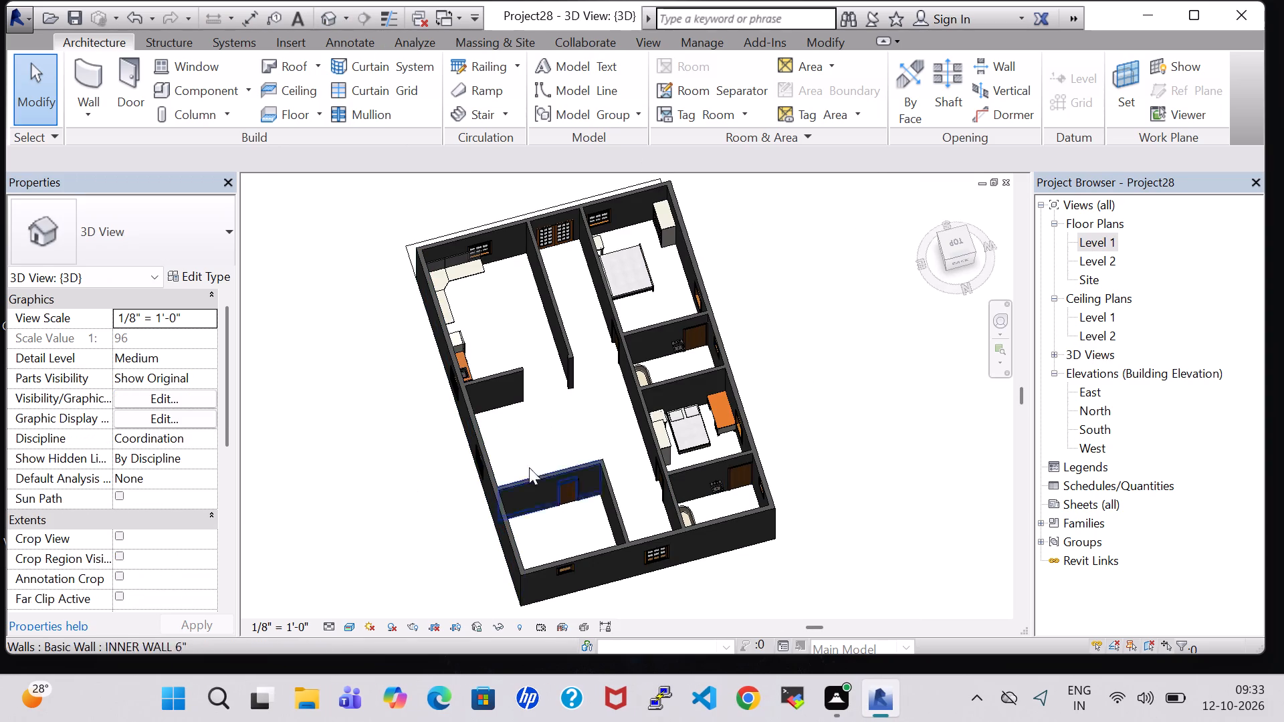
pyautogui.keyDown('shift'); pyautogui.moveTo(485, 343); pyautogui.dragTo(474, 326, button='middle'); pyautogui.keyUp('shift')
pyautogui.keyDown('shift'); pyautogui.scroll(1, 485, 343); pyautogui.keyUp('shift')
pyautogui.keyDown('shift'); pyautogui.moveTo(470, 313); pyautogui.dragTo(460, 245, button='middle'); pyautogui.keyUp('shift')
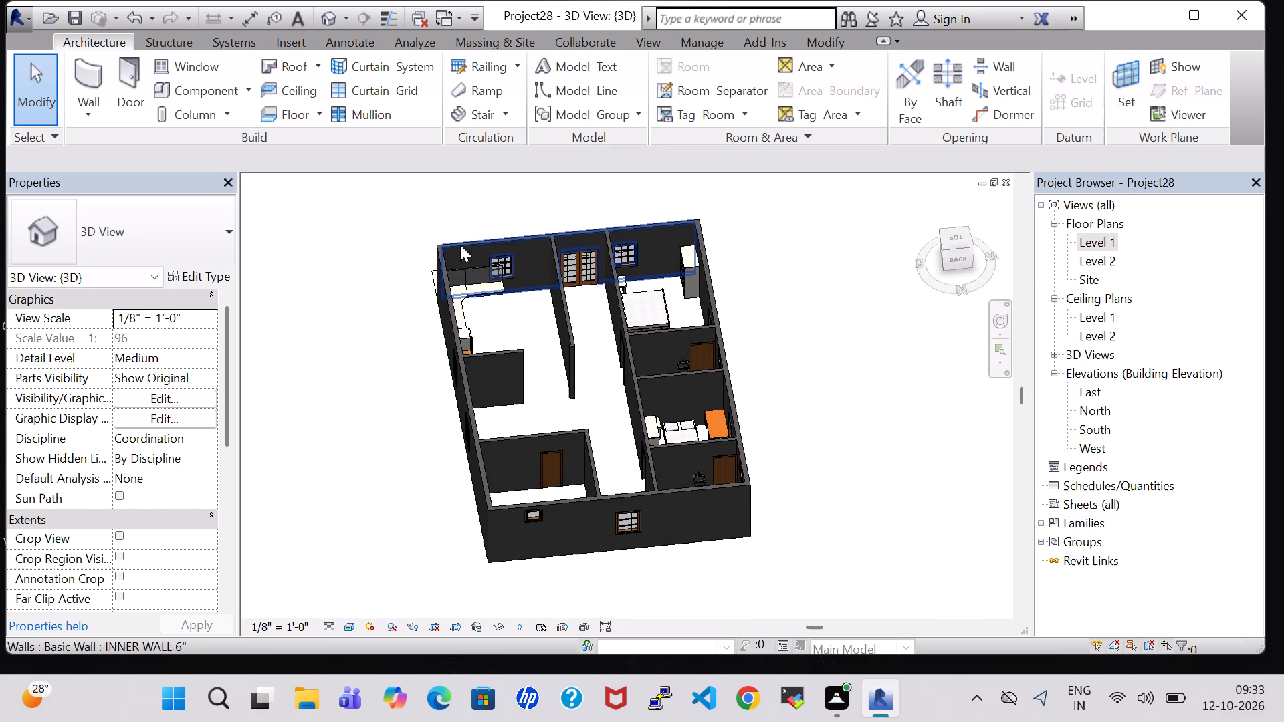
pyautogui.keyDown('shift'); pyautogui.moveTo(516, 326); pyautogui.dragTo(477, 272, button='middle'); pyautogui.keyUp('shift')
pyautogui.keyDown('shift'); pyautogui.scroll(1, 516, 326); pyautogui.keyUp('shift')
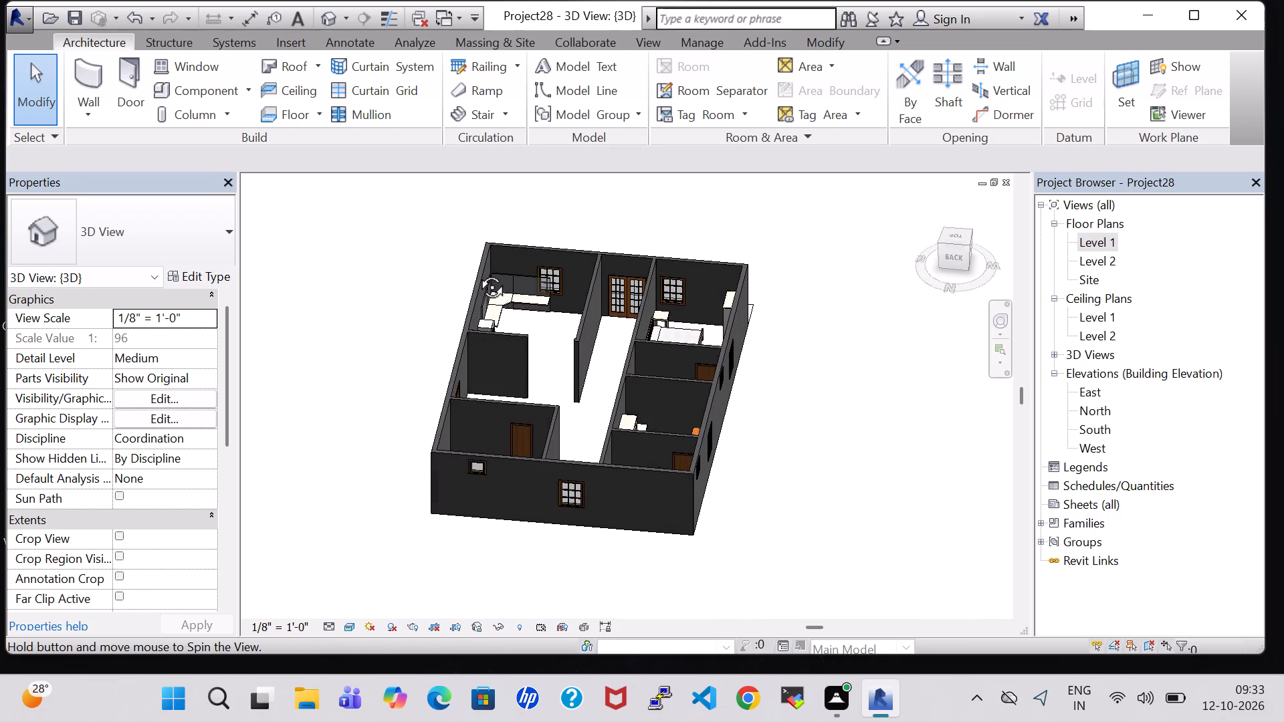
pyautogui.keyDown('shift'); pyautogui.moveTo(477, 272); pyautogui.dragTo(477, 271, button='middle'); pyautogui.keyUp('shift')
pyautogui.keyDown('shift'); pyautogui.moveTo(549, 380); pyautogui.dragTo(519, 374, button='middle'); pyautogui.keyUp('shift')
pyautogui.keyDown('shift'); pyautogui.scroll(1, 538, 378); pyautogui.keyUp('shift')
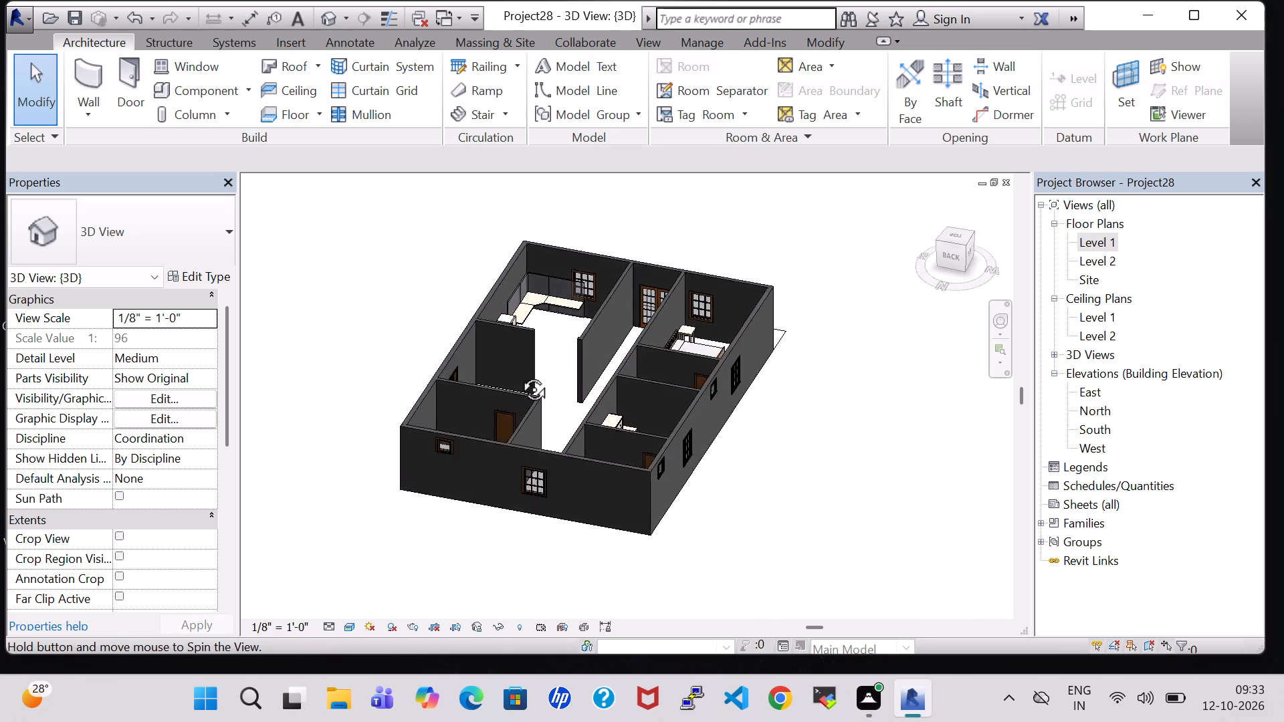
pyautogui.keyDown('shift'); pyautogui.moveTo(519, 374); pyautogui.dragTo(336, 413, button='middle'); pyautogui.keyUp('shift')
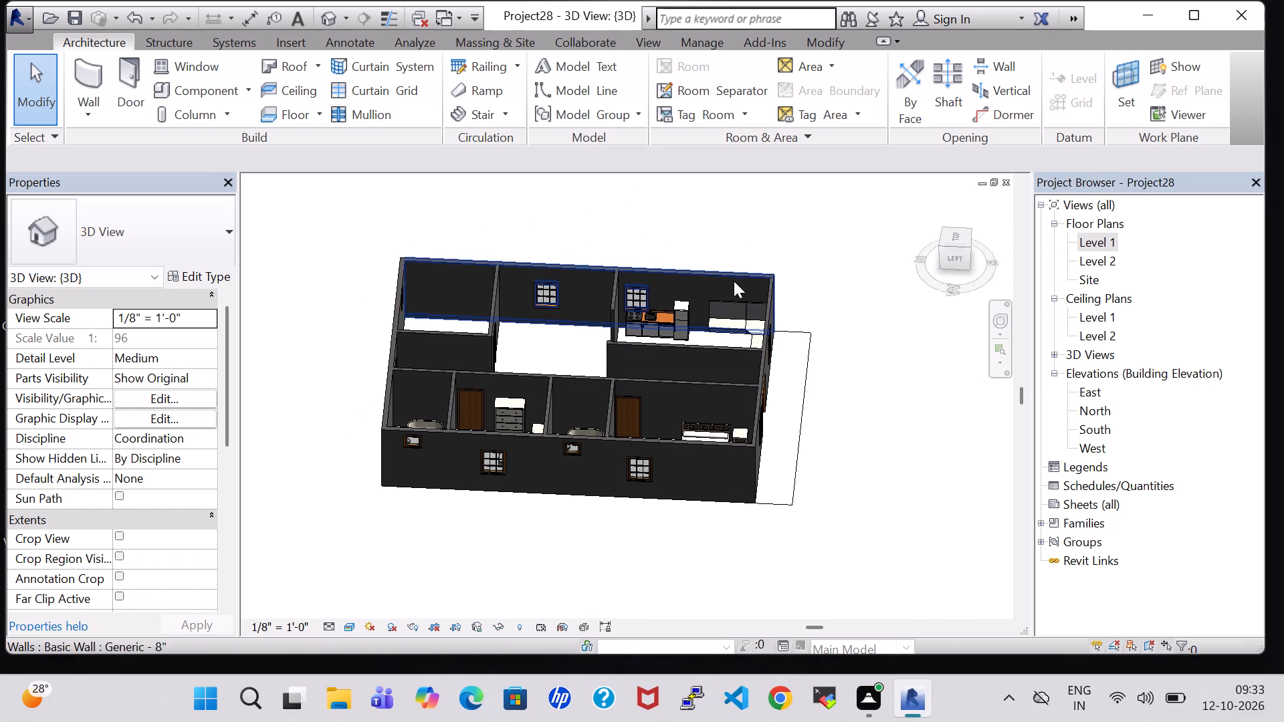
pyautogui.keyDown('shift'); pyautogui.moveTo(744, 221); pyautogui.dragTo(738, 314, button='middle'); pyautogui.keyUp('shift')
pyautogui.keyDown('shift'); pyautogui.scroll(1, 744, 221); pyautogui.keyUp('shift')
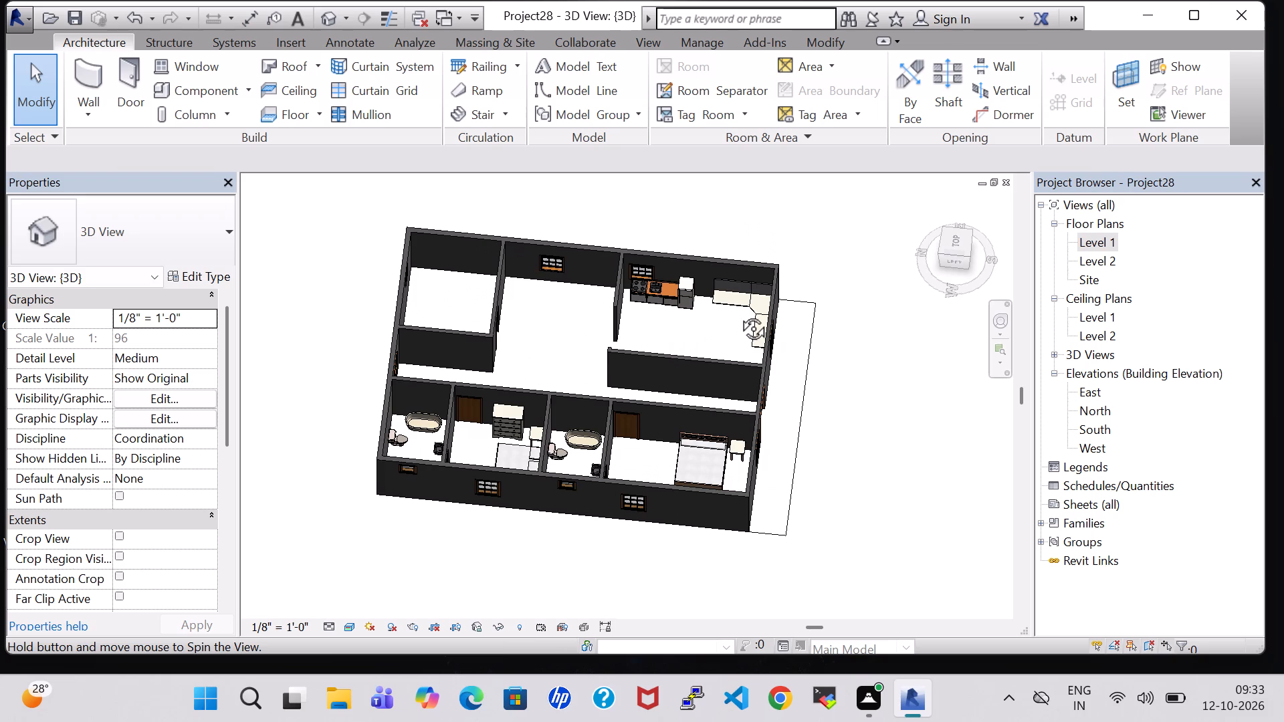
pyautogui.keyDown('shift'); pyautogui.moveTo(738, 314); pyautogui.dragTo(741, 289, button='middle'); pyautogui.keyUp('shift')
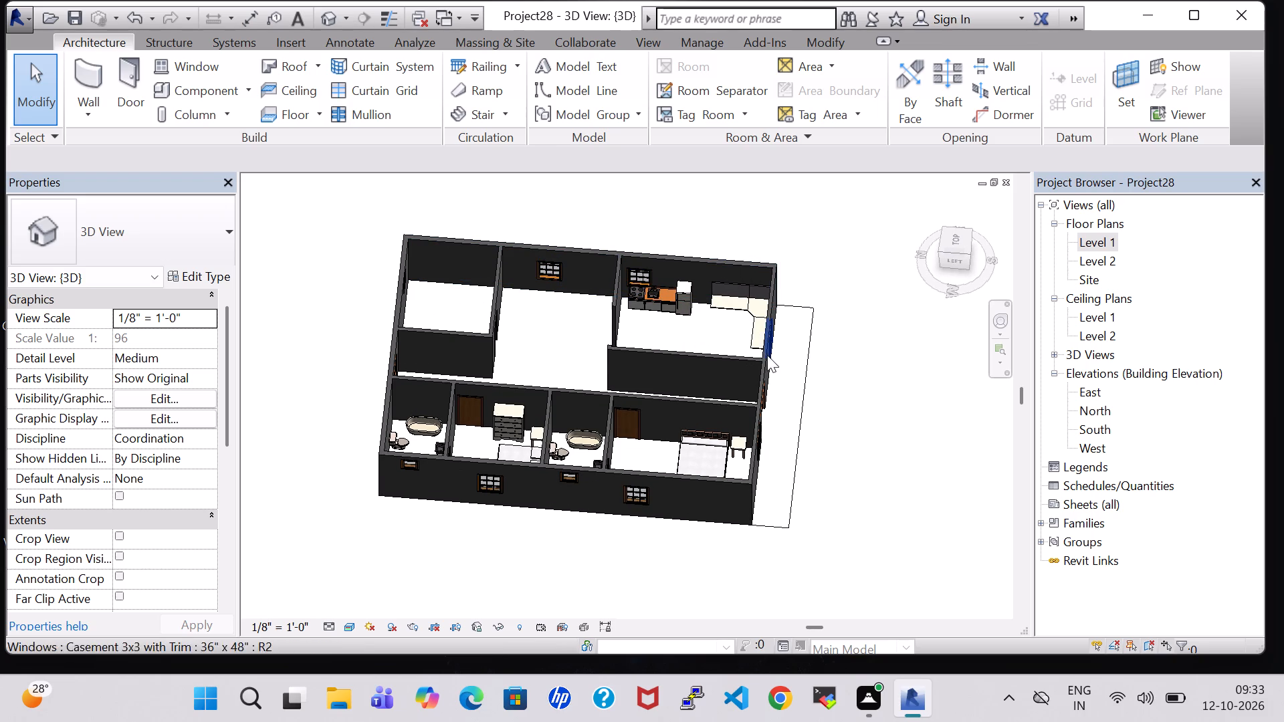
# On the Level 1 floor plan, rename the KITCHEN room tag as KITCHEN & DINING.
pyautogui.doubleClick(1099, 244)
pyautogui.scroll(-1, 887, 455)
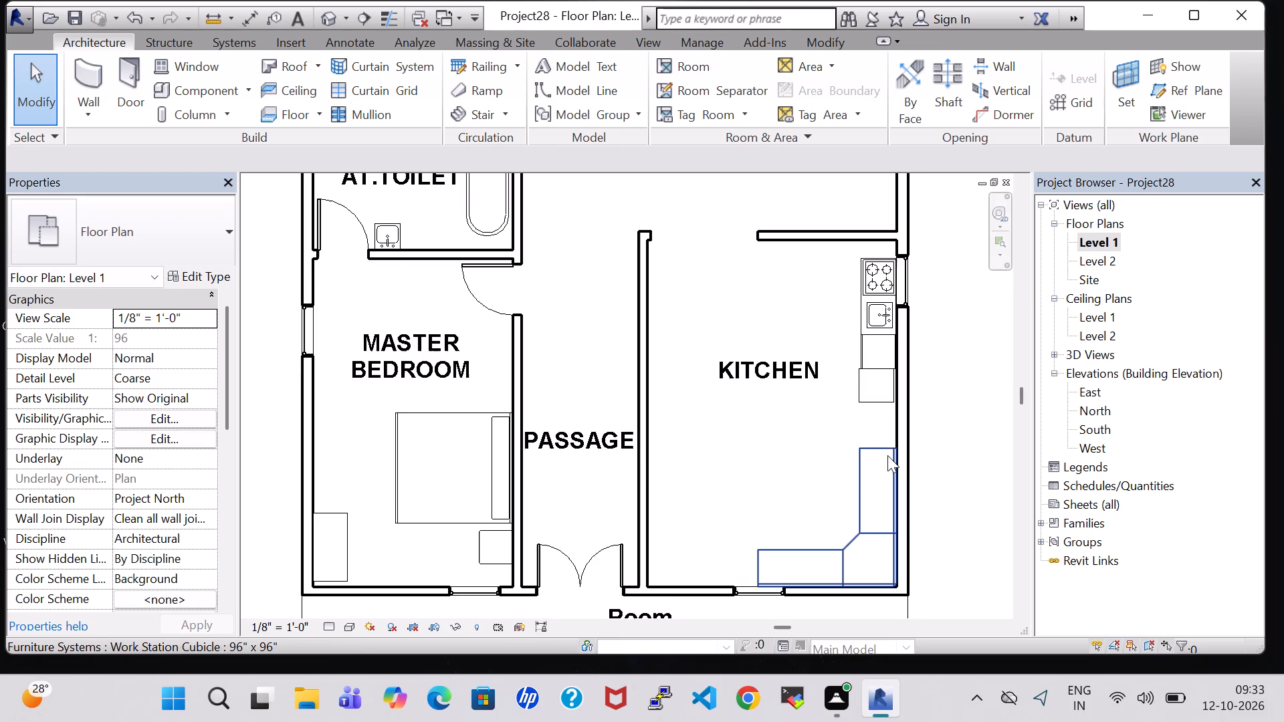
pyautogui.scroll(-3, 887, 455)
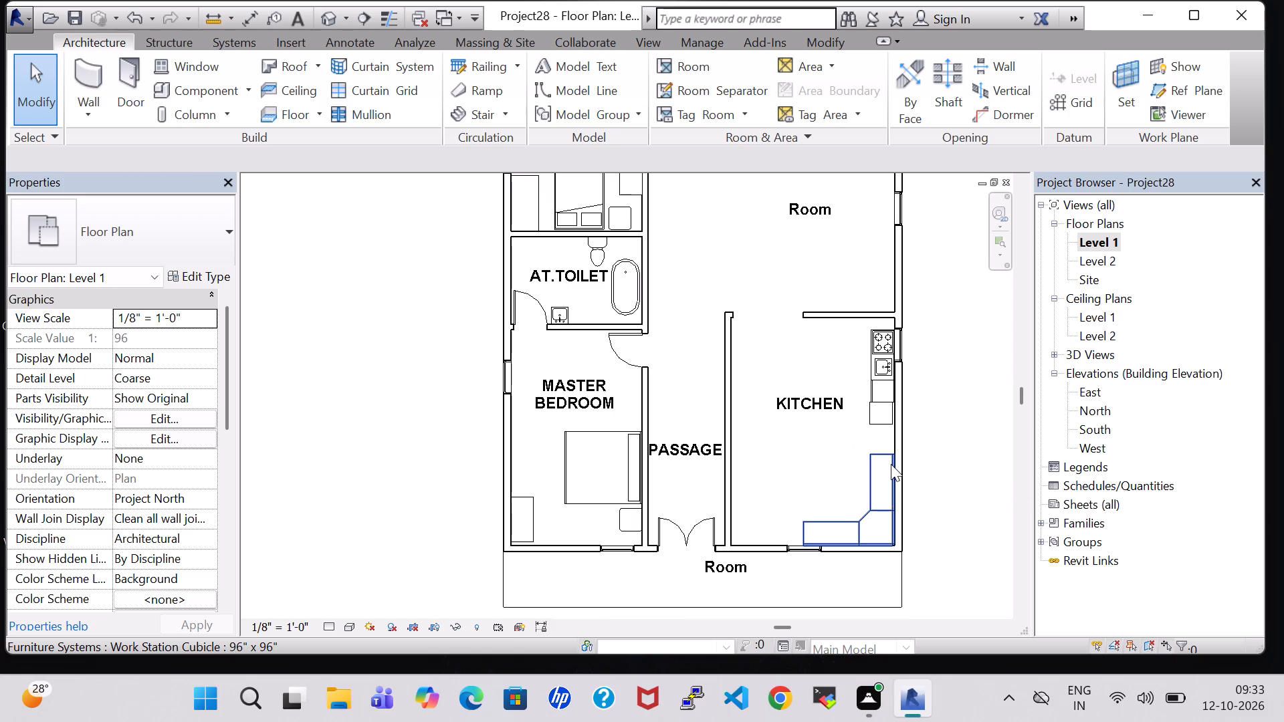
pyautogui.doubleClick(833, 410)
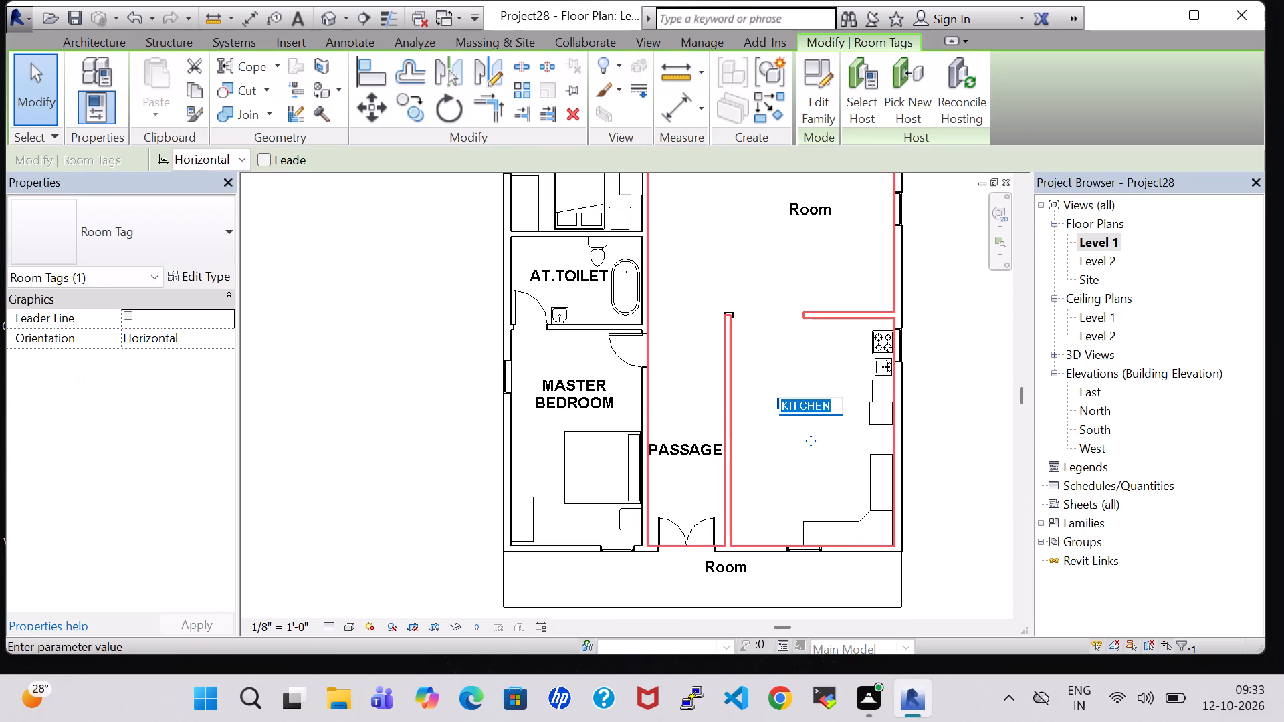
pyautogui.click(834, 400)
pyautogui.press('space')
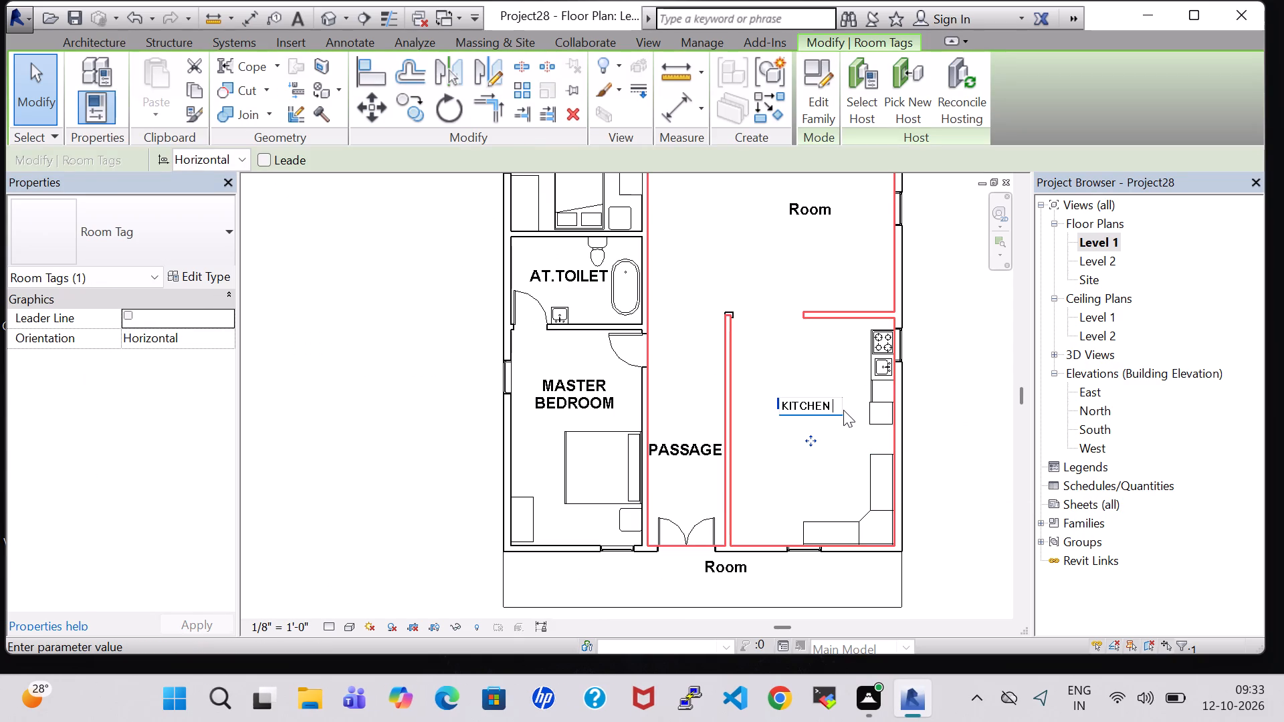
pyautogui.hotkey('shift', '&')
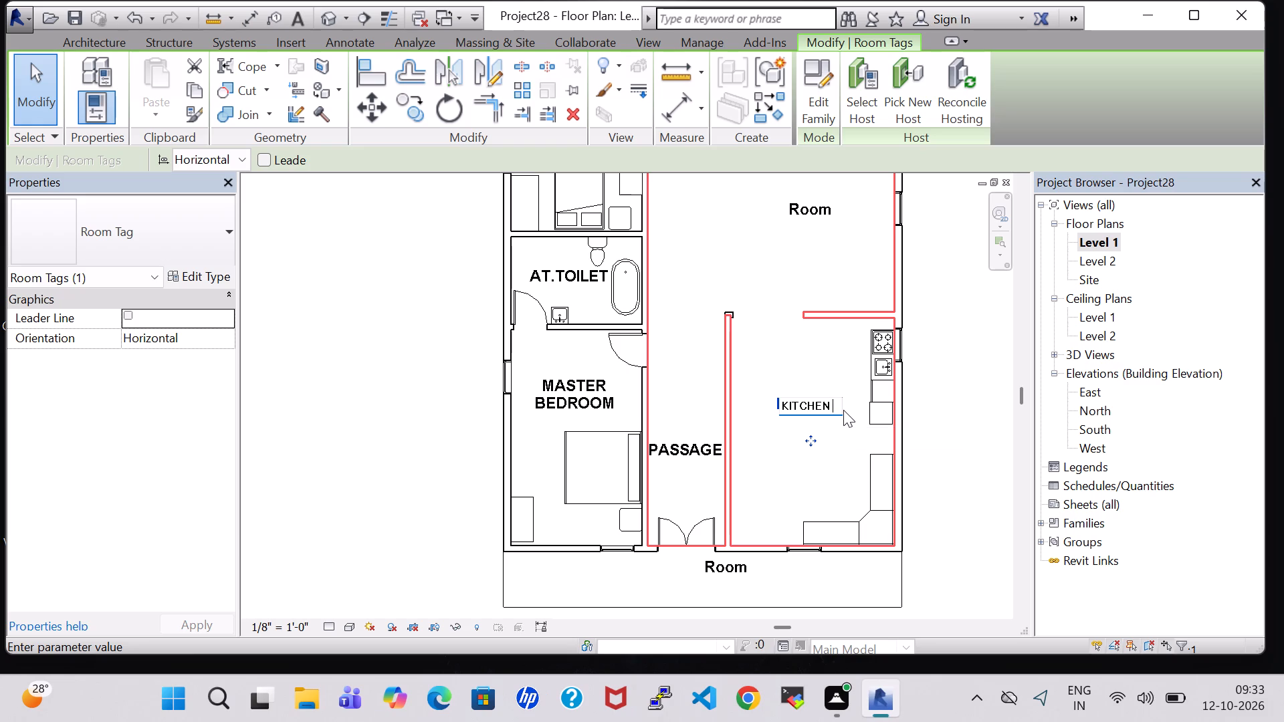
pyautogui.press('space')
pyautogui.write('DINING')
pyautogui.press('Return')
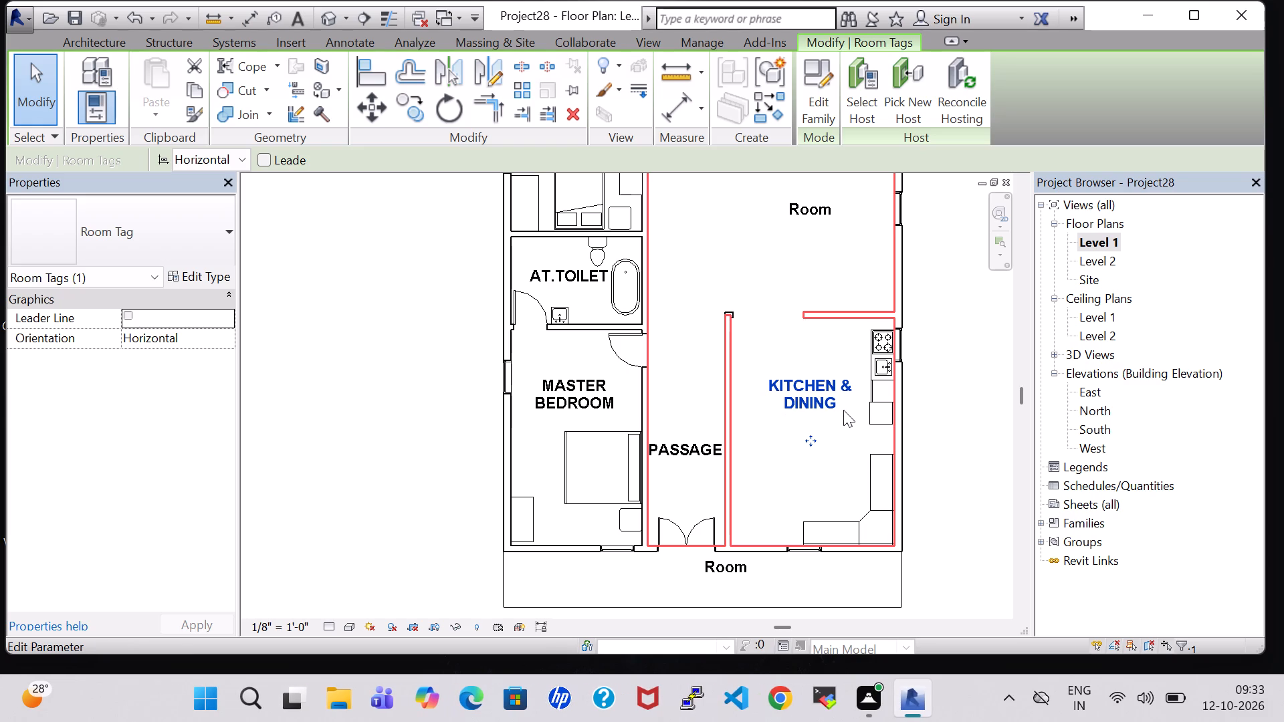
pyautogui.click(802, 382)
pyautogui.click(952, 414)
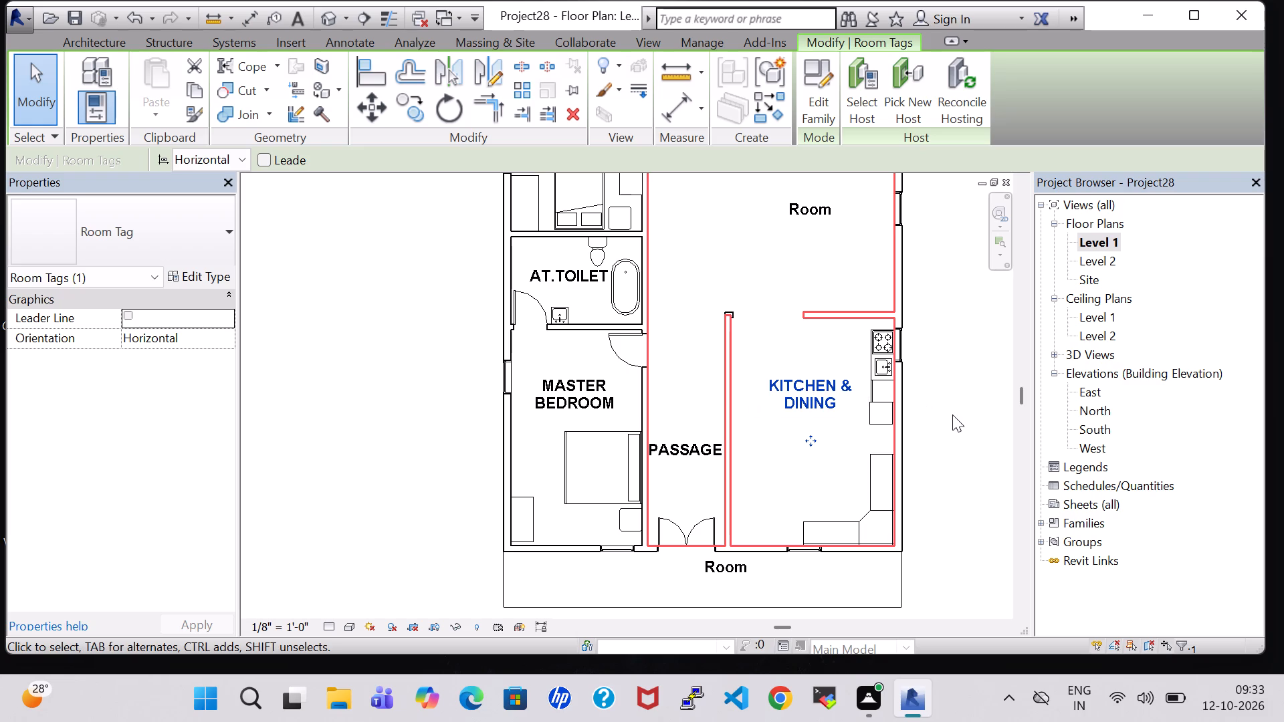
# Nudge the KITCHEN & DINING tag south and slightly west, to just above the desktop along the south wall.
pyautogui.press('Down')
pyautogui.press('Down')
pyautogui.press('Down')
pyautogui.press('Down')
pyautogui.press('Down')
pyautogui.press('Down')
pyautogui.press('Down')
pyautogui.press('Down')
pyautogui.press('Down')
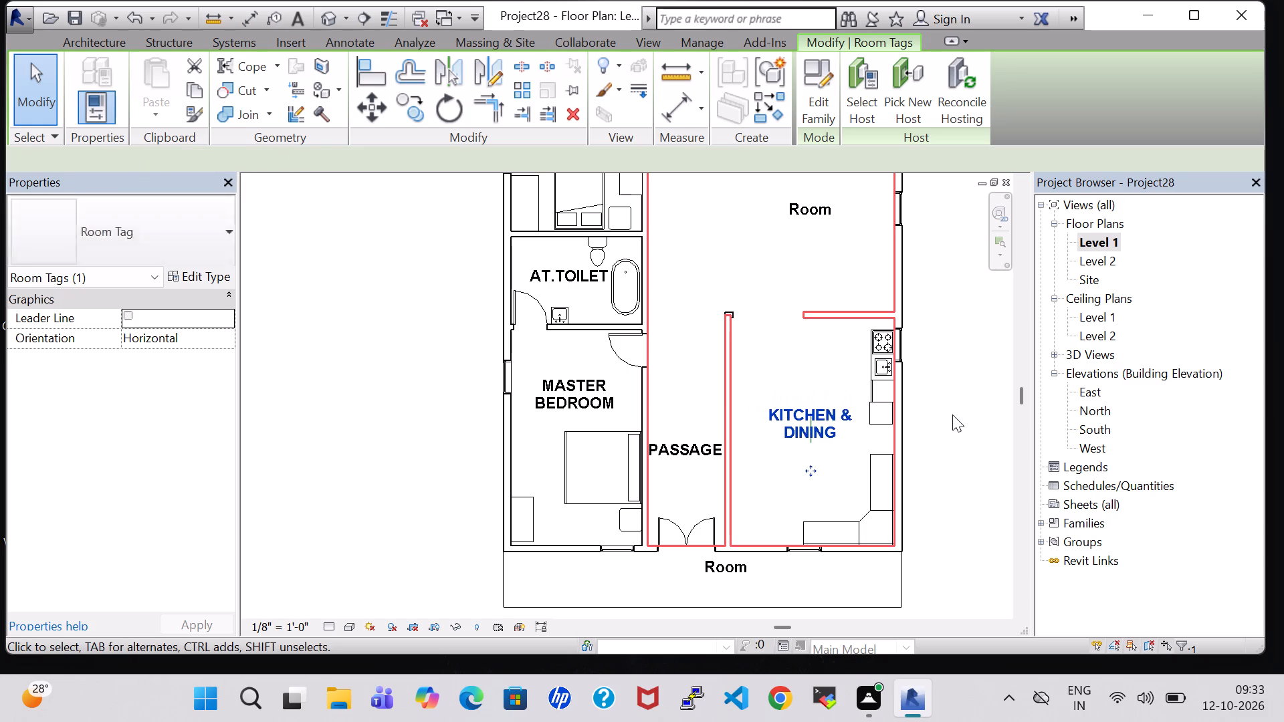
pyautogui.press('Down')
pyautogui.press('Down')
pyautogui.press('Down')
pyautogui.press('Down')
pyautogui.press('Down')
pyautogui.press('Down')
pyautogui.press('Down')
pyautogui.press('Down')
pyautogui.press('Down')
pyautogui.press('Down')
pyautogui.press('Down')
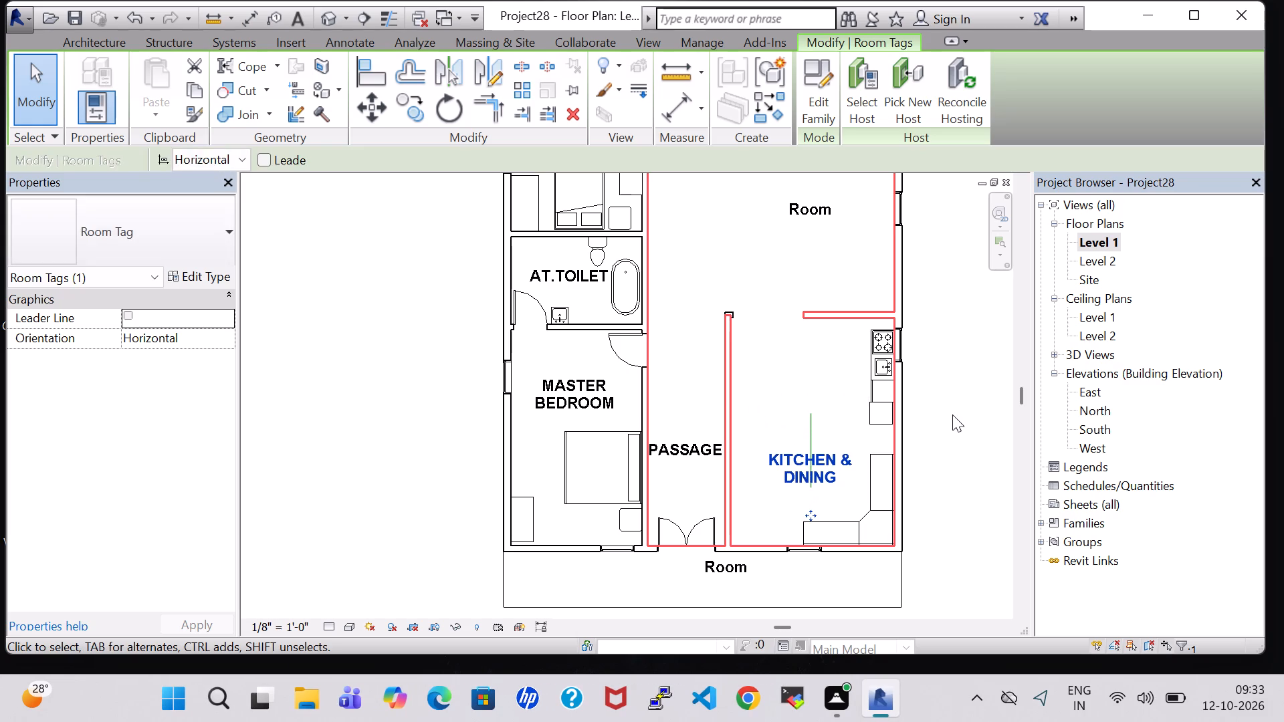
pyautogui.press('Left')
pyautogui.press('Left')
pyautogui.press('Left')
pyautogui.press('Left')
pyautogui.press('Right')
pyautogui.press('Down')
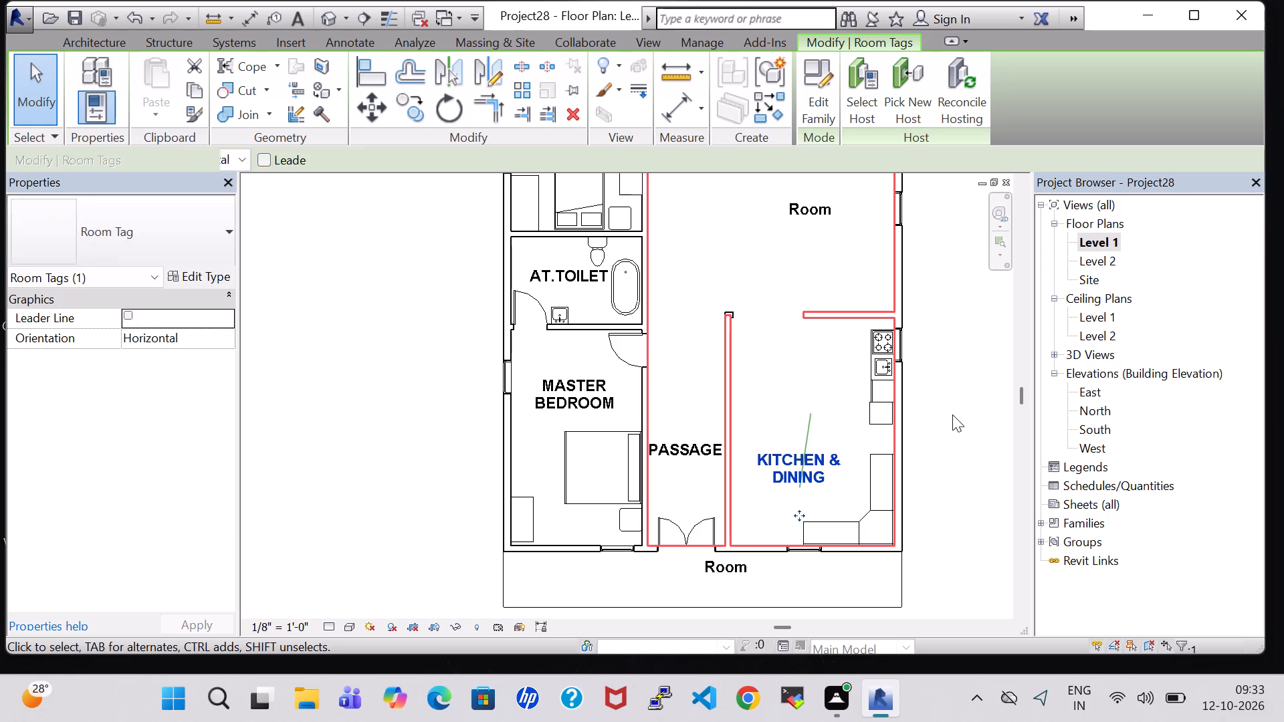
pyautogui.press('Down')
pyautogui.press('Down')
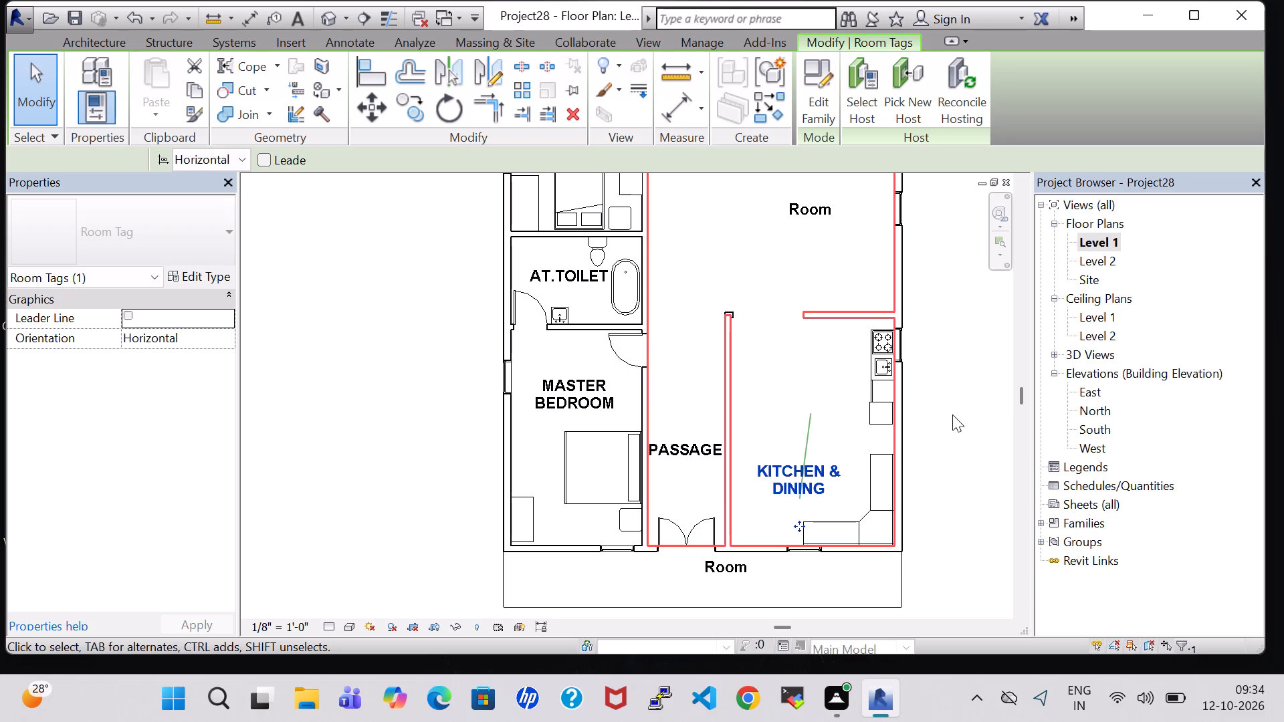
pyautogui.click(952, 414)
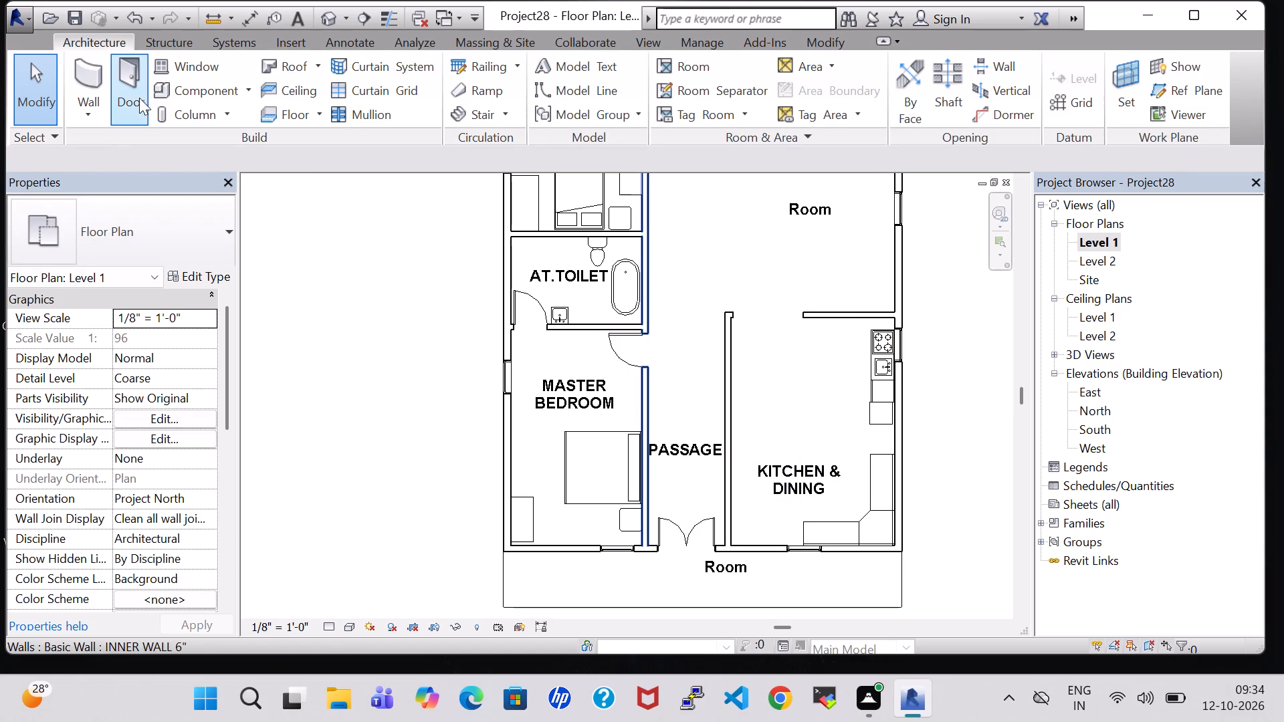
# Load the Table-Dining Round w Chairs family and place the 36" Diameter type in KITCHEN & DINING, northwest of the tag, about 12'-3" from the east wall.
pyautogui.click(166, 98)
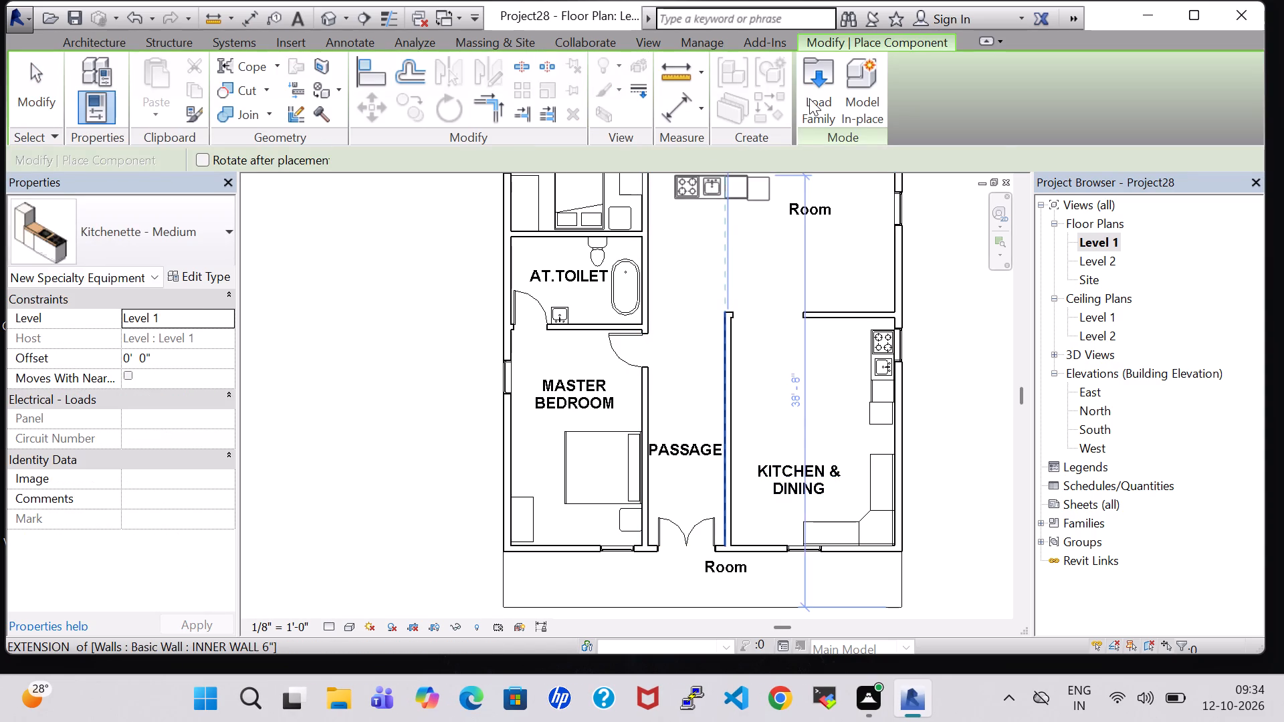
pyautogui.click(809, 98)
pyautogui.doubleClick(732, 435)
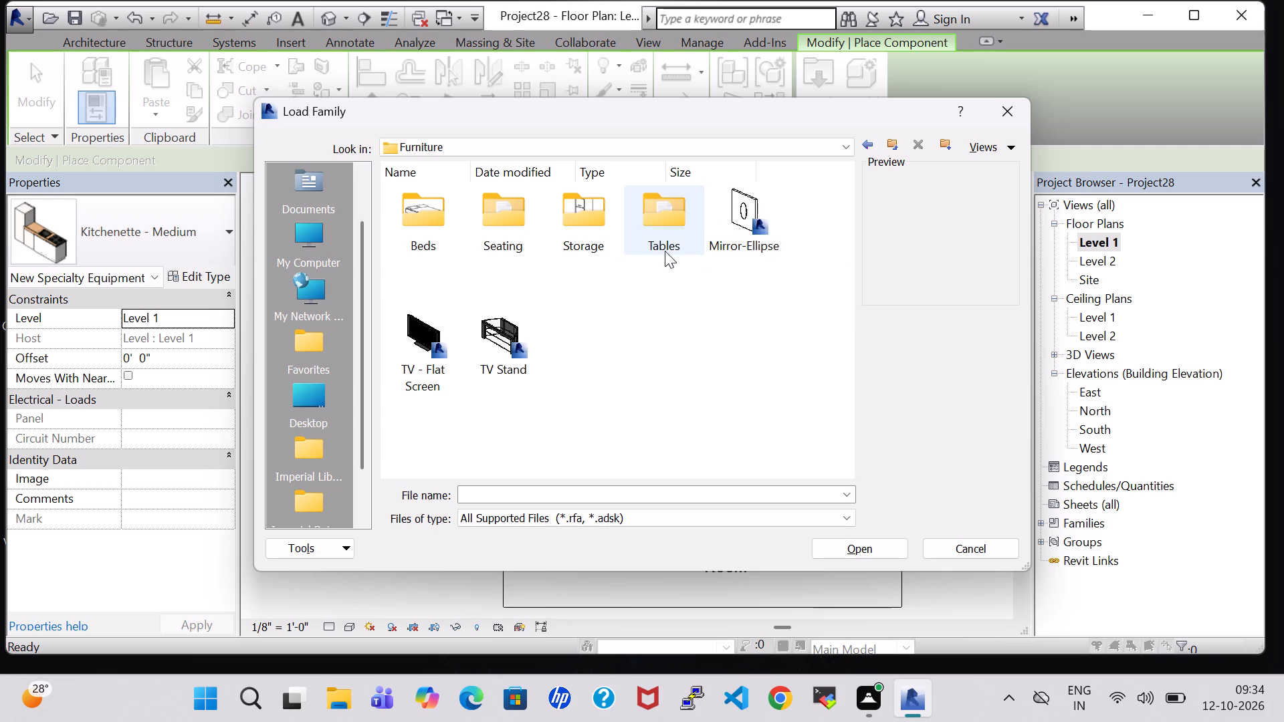
pyautogui.doubleClick(665, 251)
pyautogui.click(651, 239)
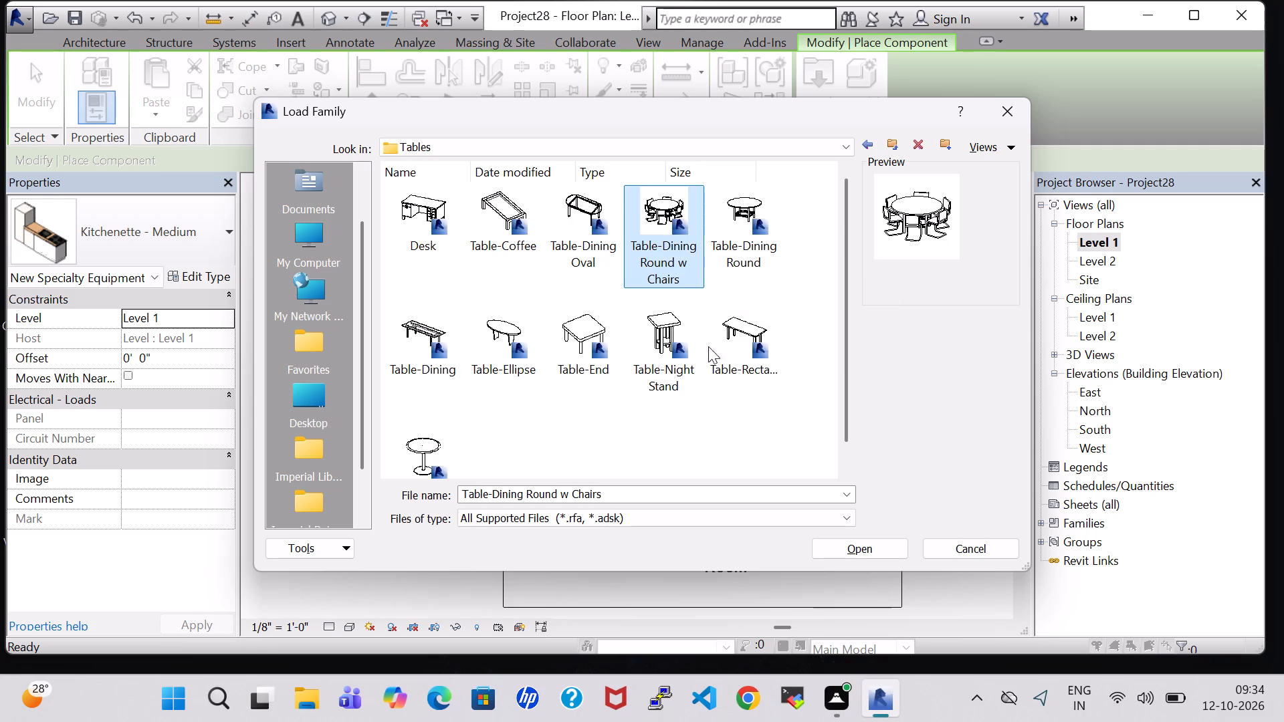
pyautogui.click(726, 244)
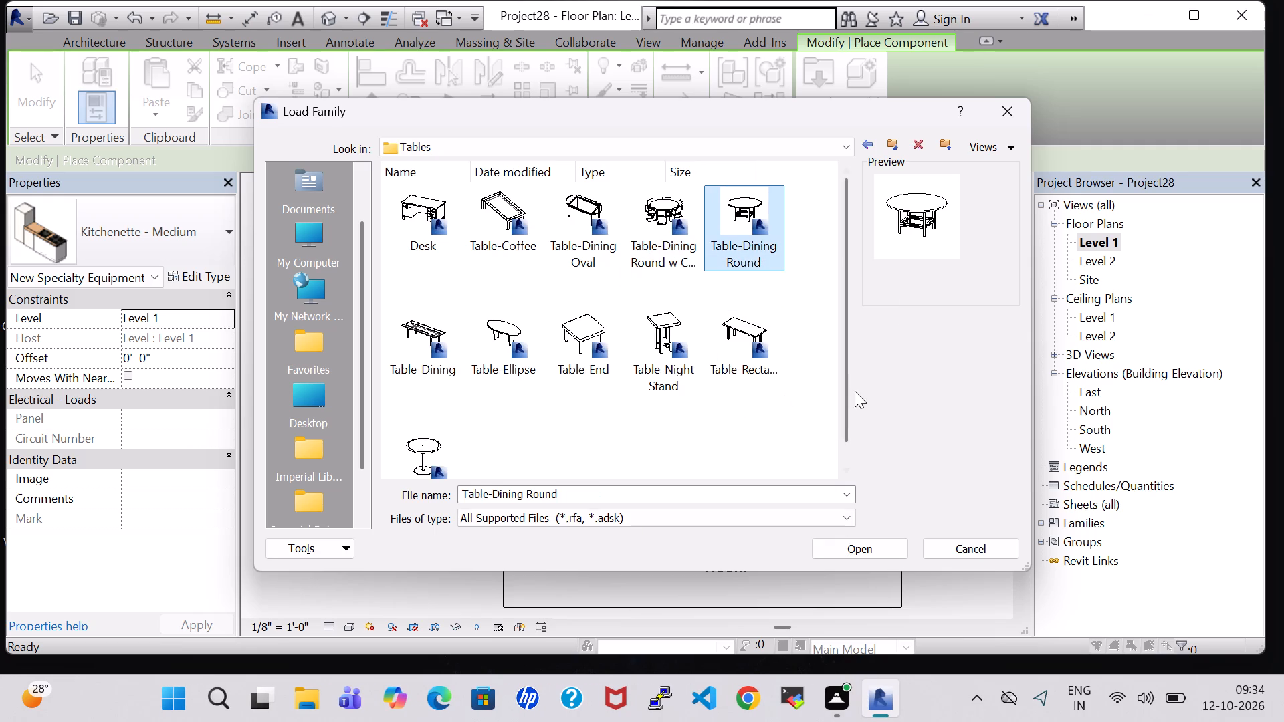
pyautogui.click(651, 222)
pyautogui.click(885, 554)
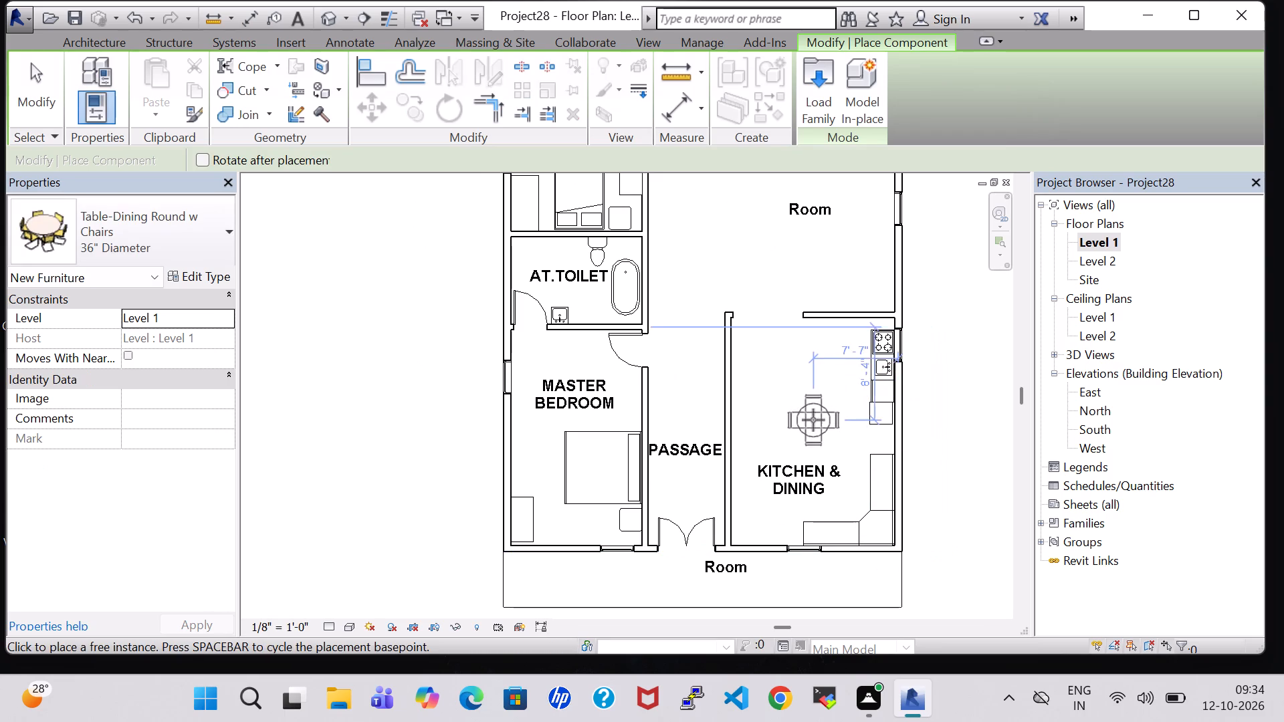
pyautogui.scroll(2, 770, 400)
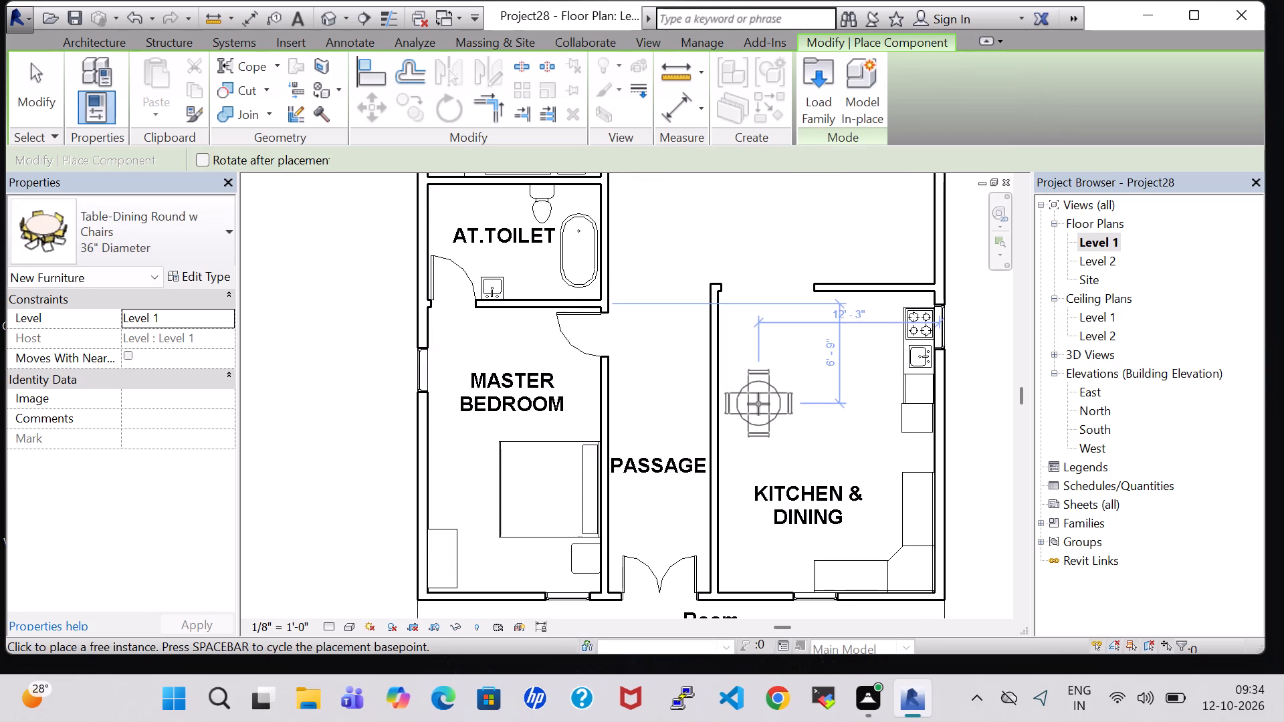
pyautogui.click(758, 404)
pyautogui.press('Escape')
pyautogui.press('Escape')
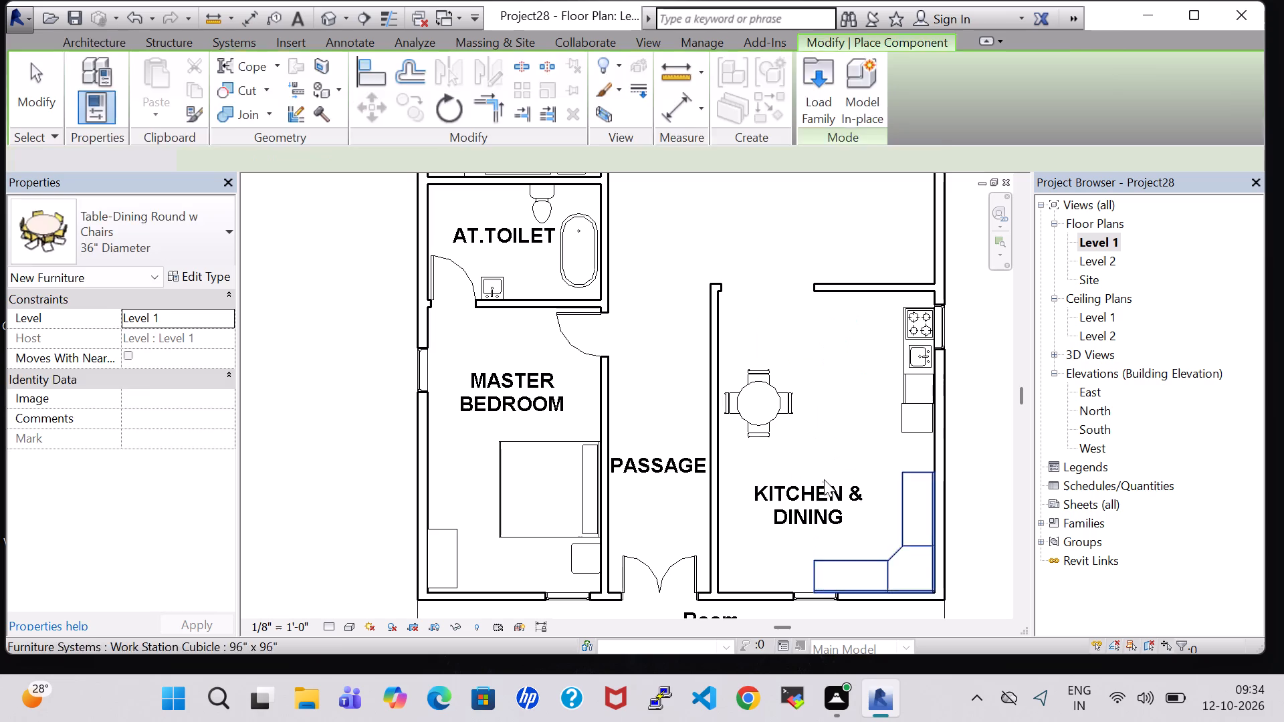
# Rename the Room tag in the large space north of KITCHEN & DINING as HALL.
pyautogui.scroll(-6, 796, 285)
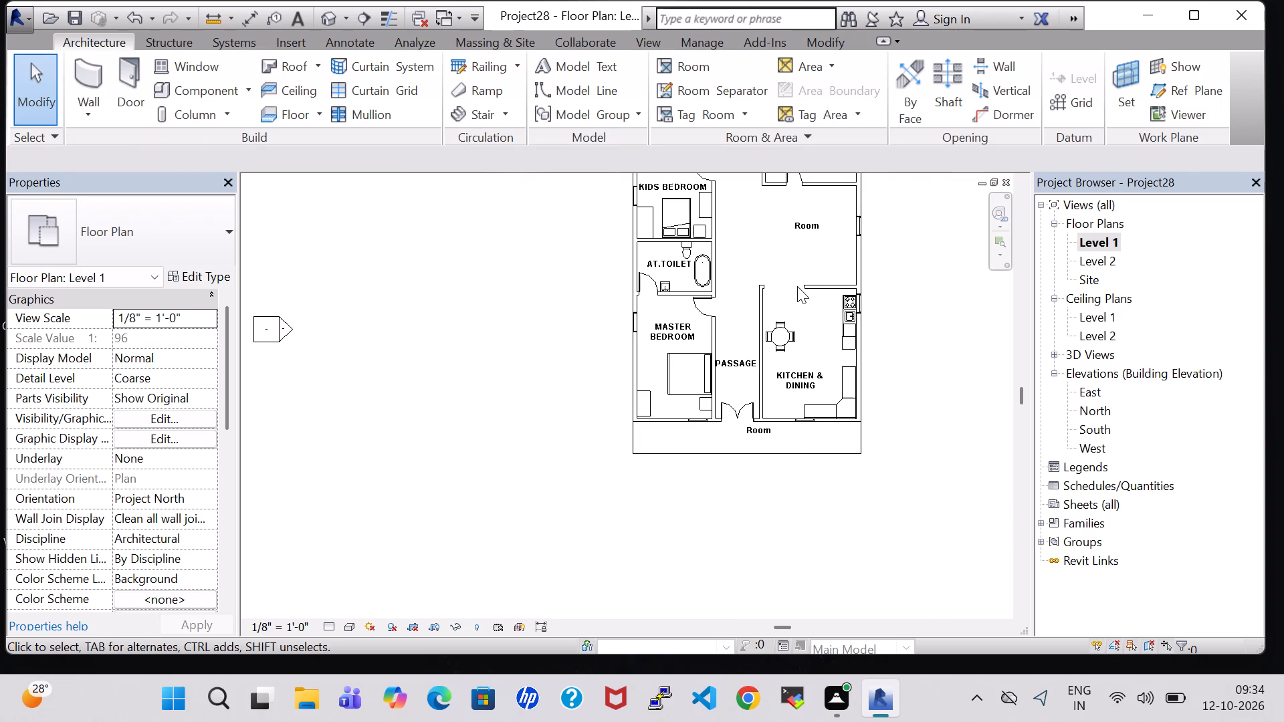
pyautogui.scroll(-2, 797, 287)
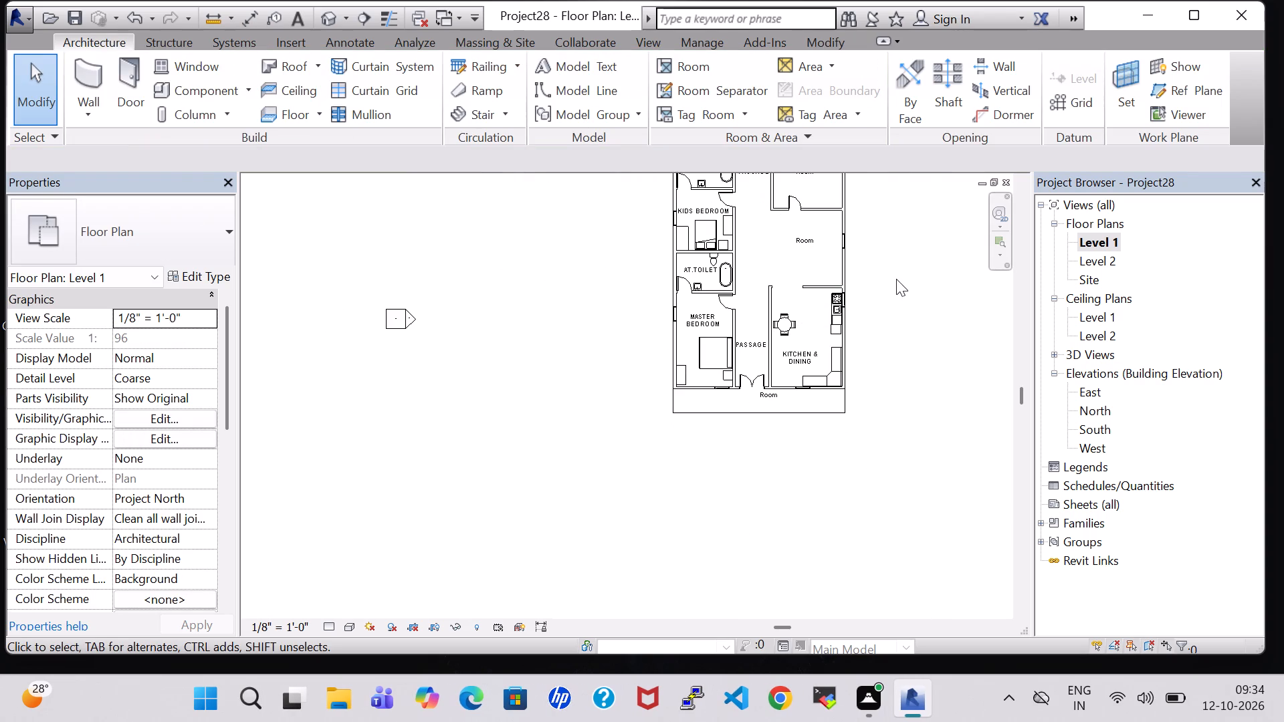
pyautogui.moveTo(896, 279); pyautogui.dragTo(877, 353, button='middle')
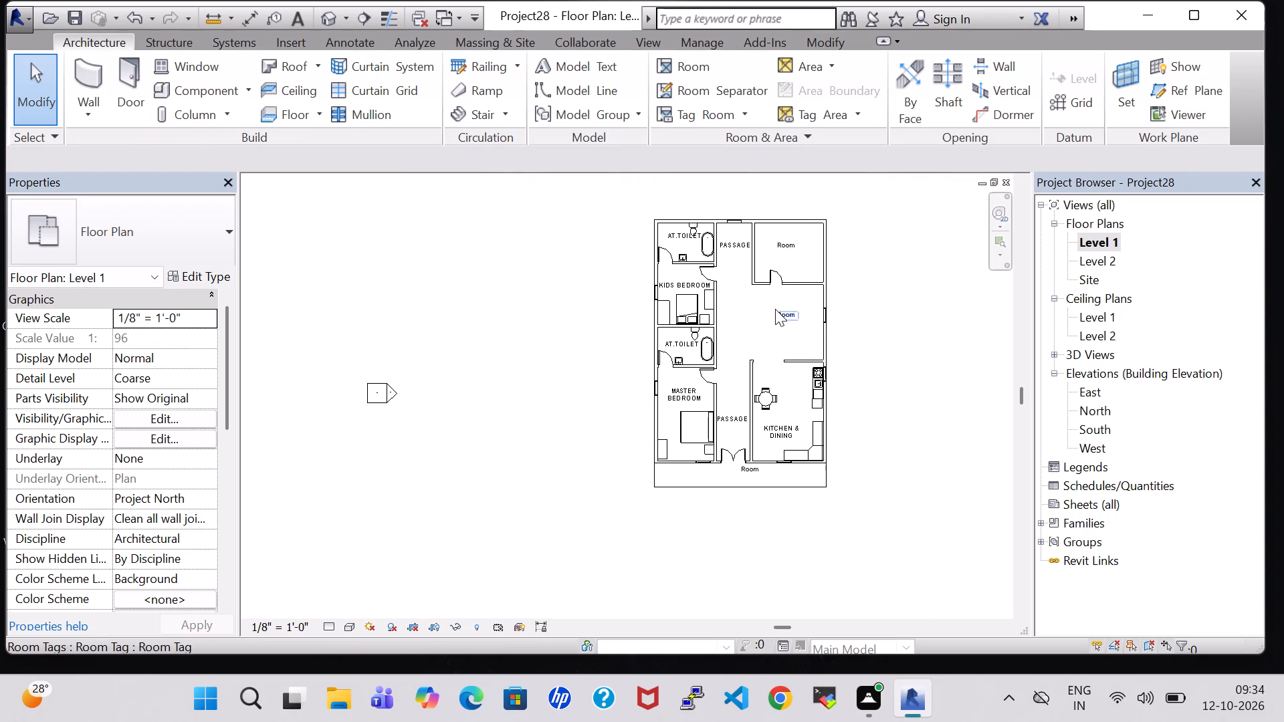
pyautogui.doubleClick(786, 309)
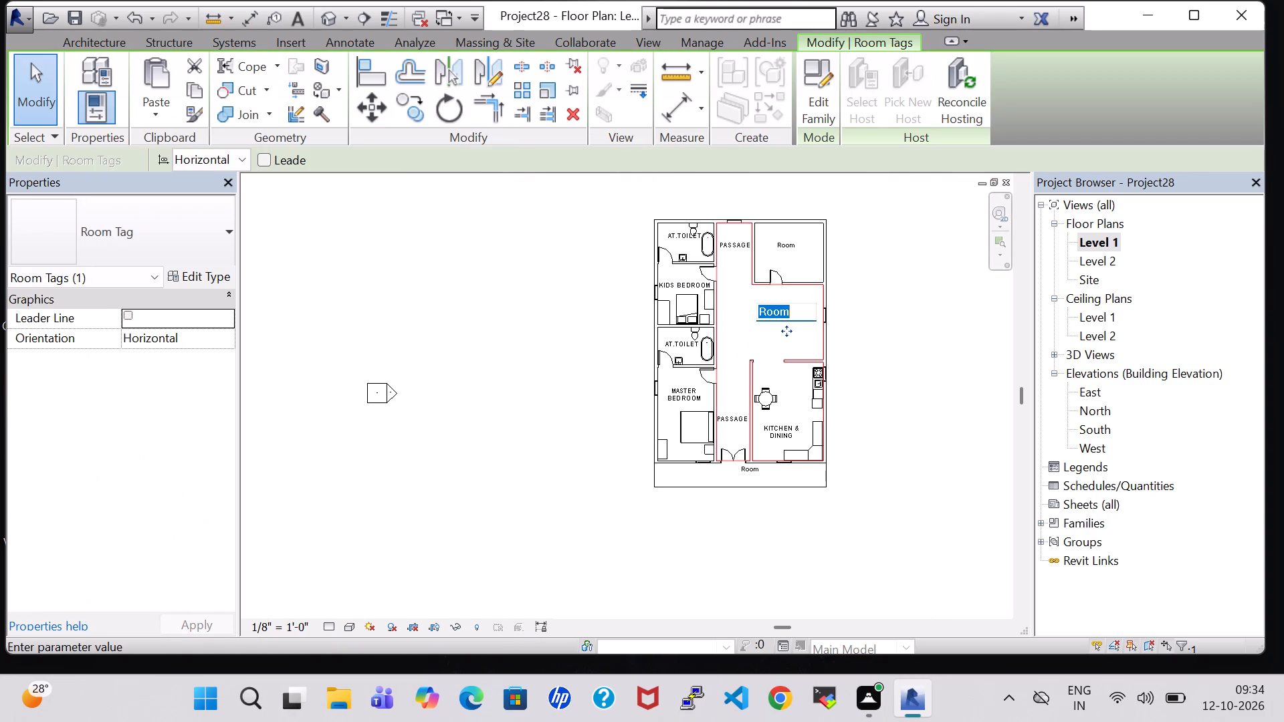
pyautogui.press('BackSpace')
pyautogui.write('HALL')
pyautogui.press('Return')
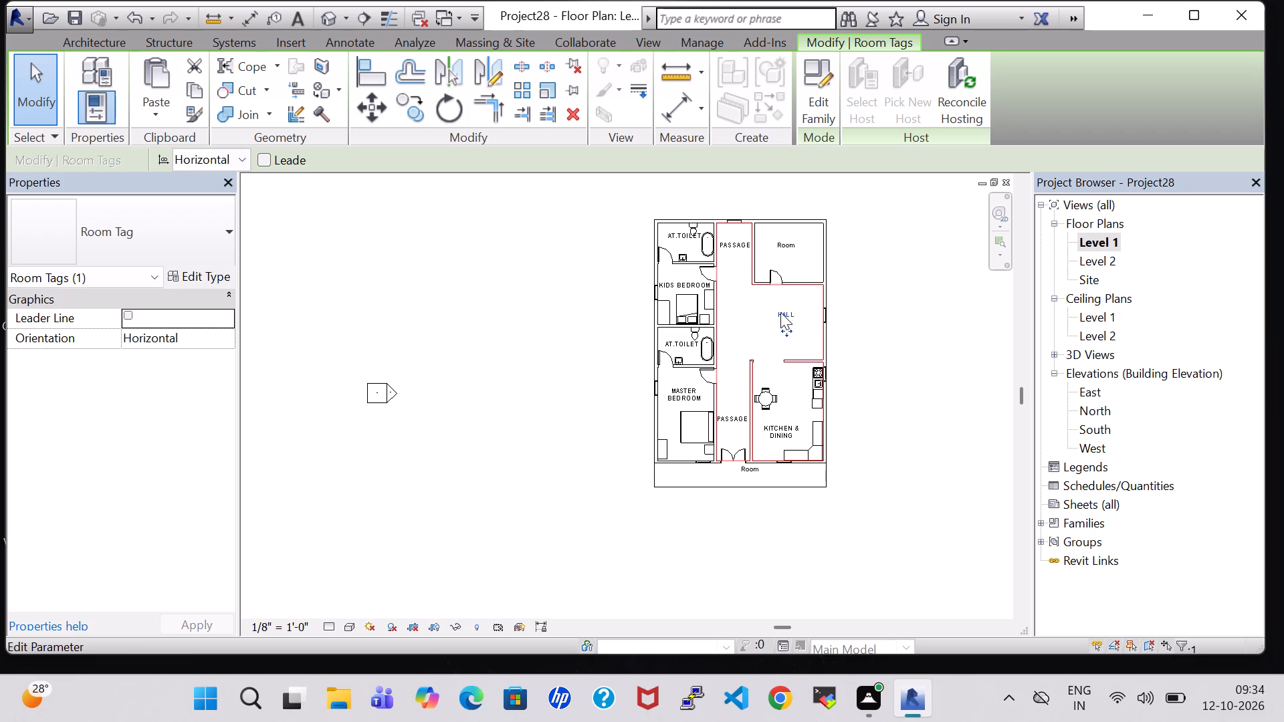
pyautogui.click(784, 314)
pyautogui.press('Return')
# Nudge the HALL tag slightly west and north within its room.
pyautogui.scroll(1, 784, 314)
pyautogui.press('Left')
pyautogui.press('Left')
pyautogui.press('Left')
pyautogui.press('Left')
pyautogui.press('Left')
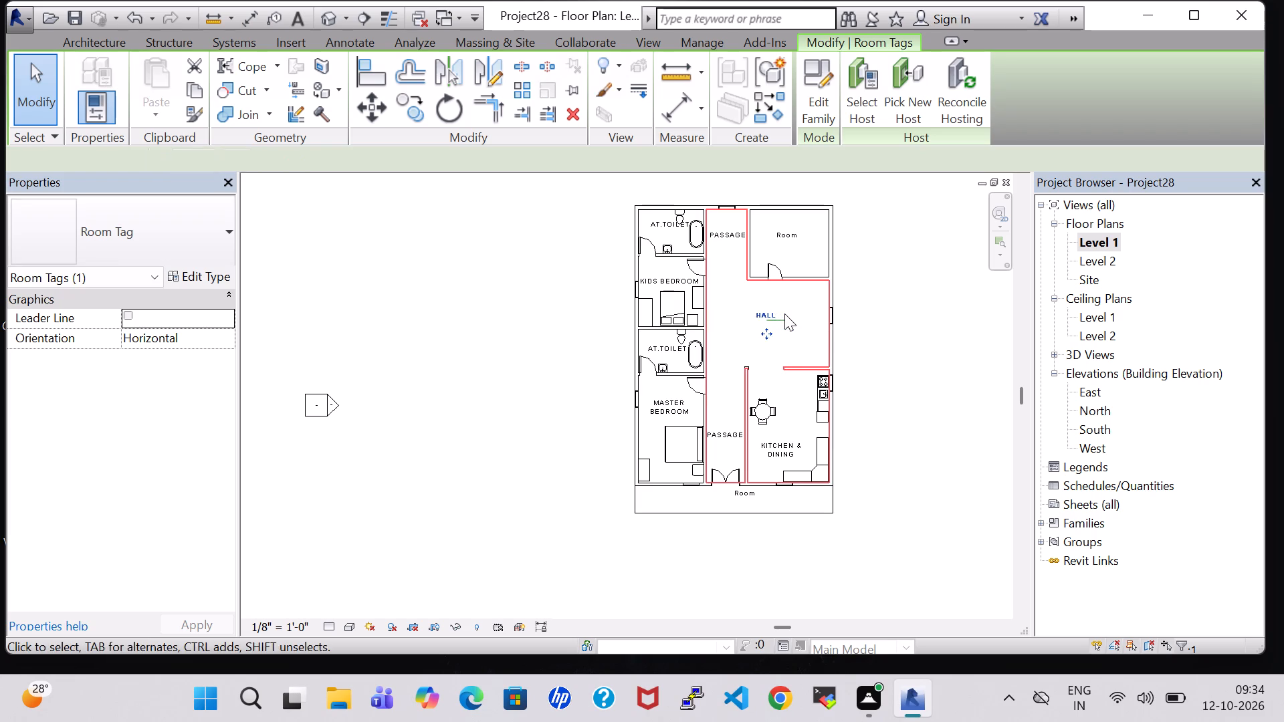
pyautogui.press('Left')
pyautogui.press('Left')
pyautogui.press('Up')
pyautogui.press('Up')
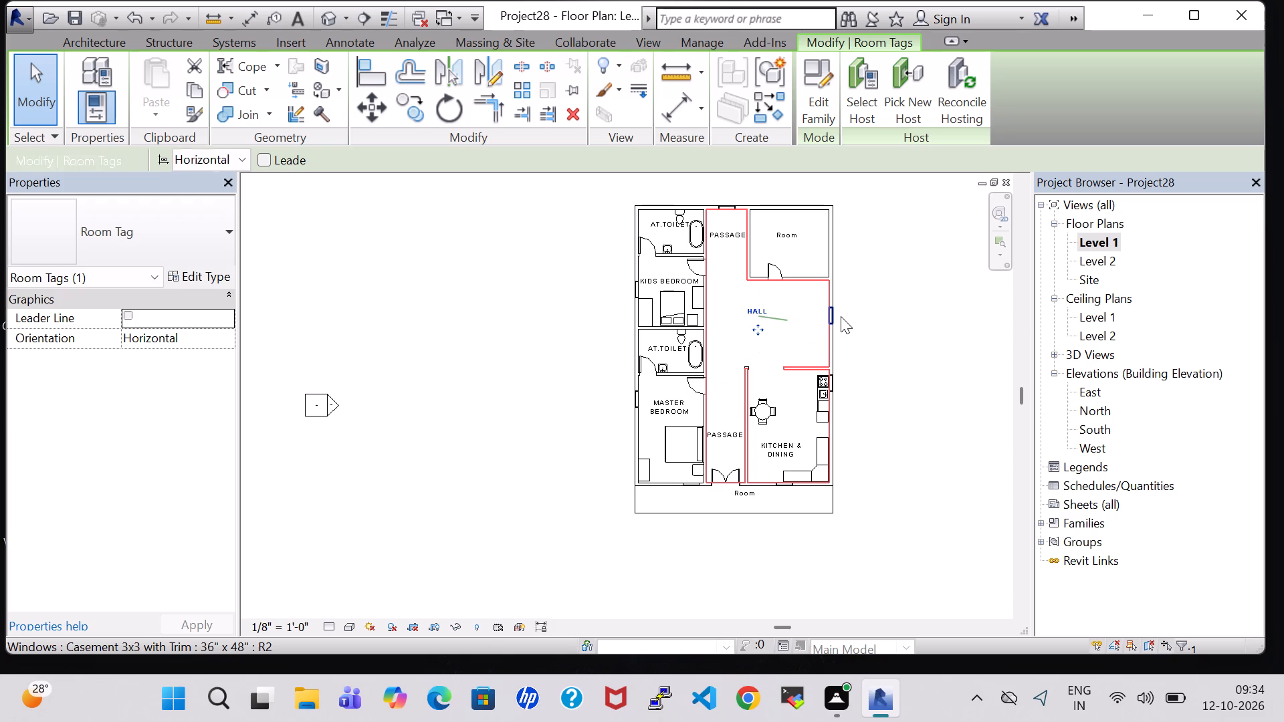
pyautogui.press('Right')
pyautogui.press('Right')
pyautogui.press('Right')
pyautogui.press('Right')
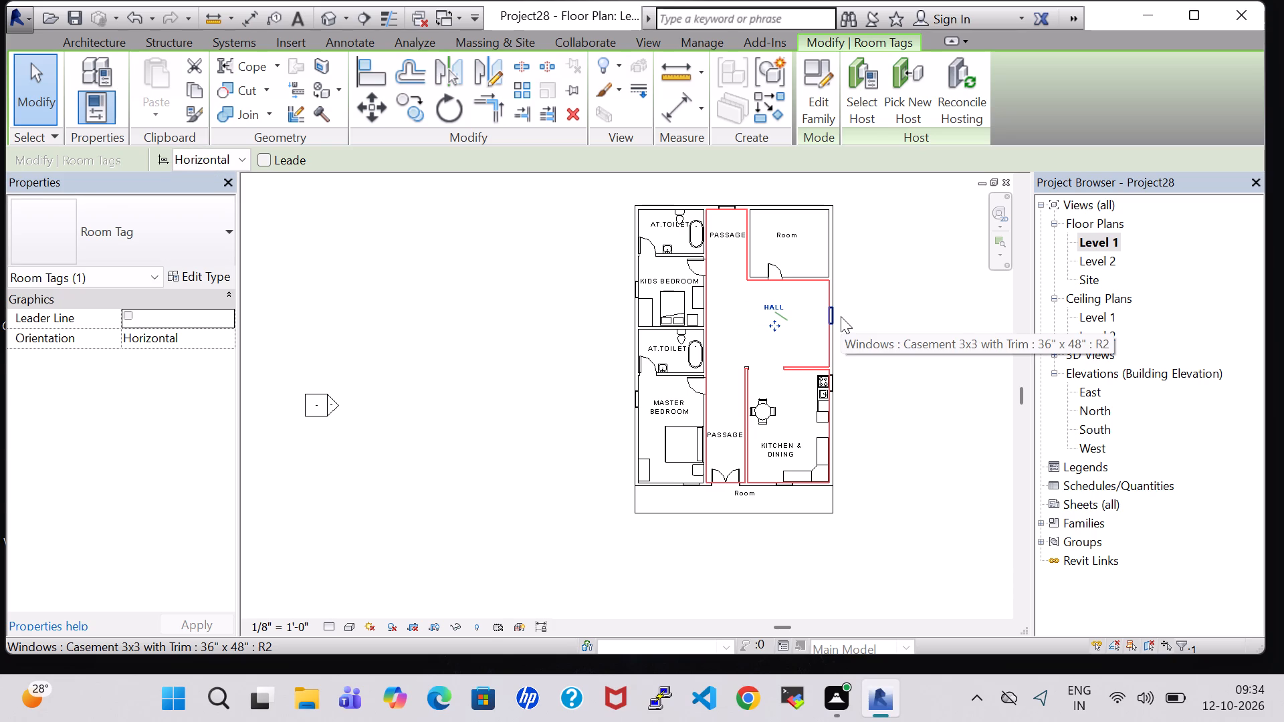
pyautogui.click(841, 316)
# Load the TV - Flat Screen family from the Furniture library for component placement.
pyautogui.click(113, 35)
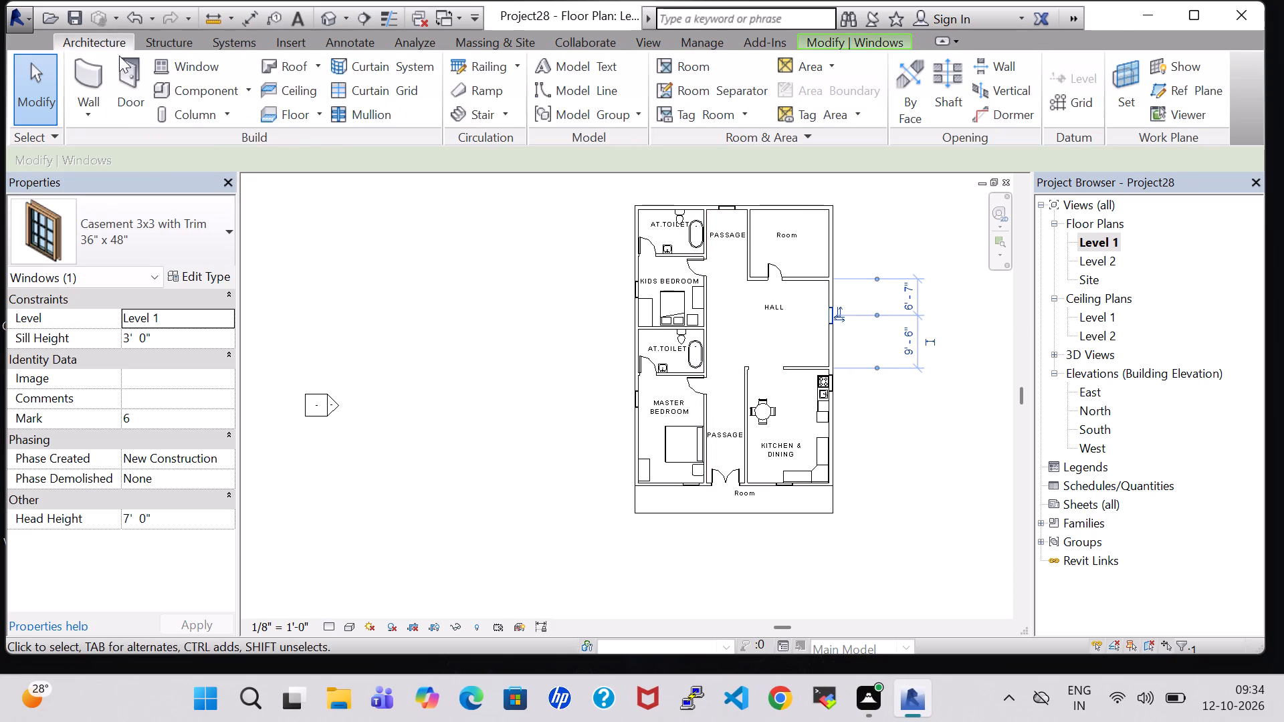
pyautogui.click(169, 96)
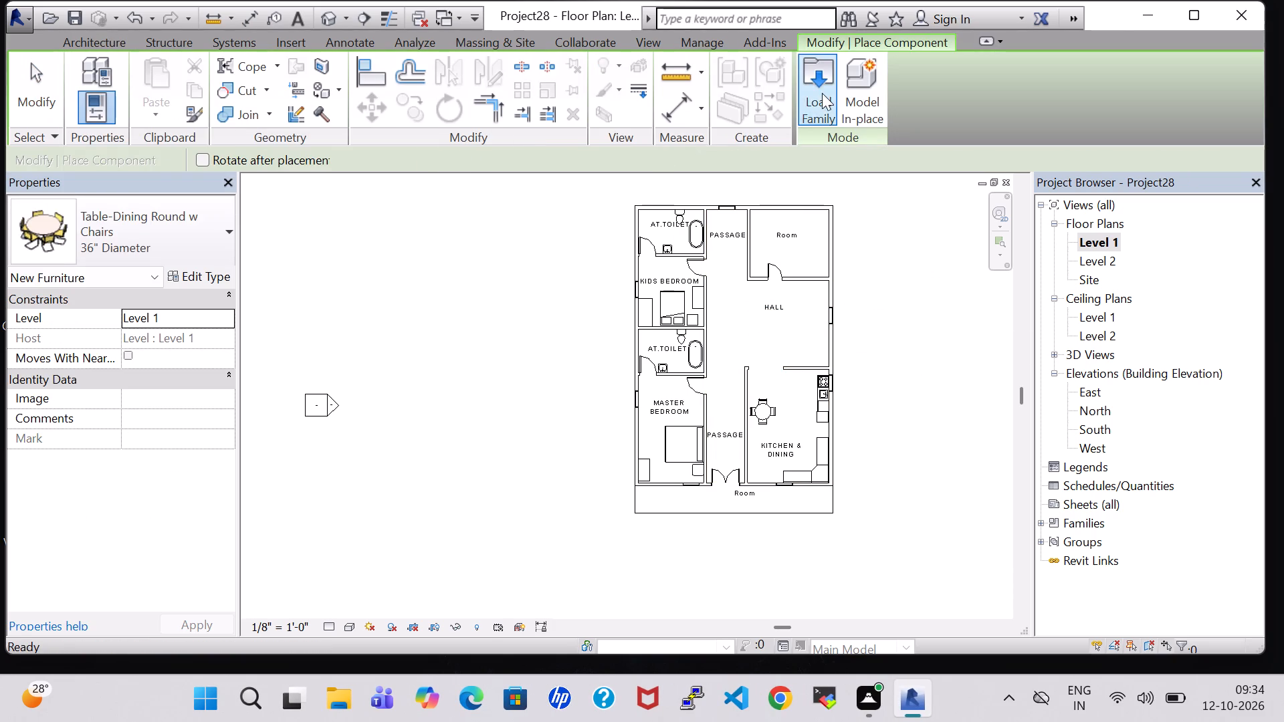
pyautogui.click(822, 93)
pyautogui.doubleClick(723, 469)
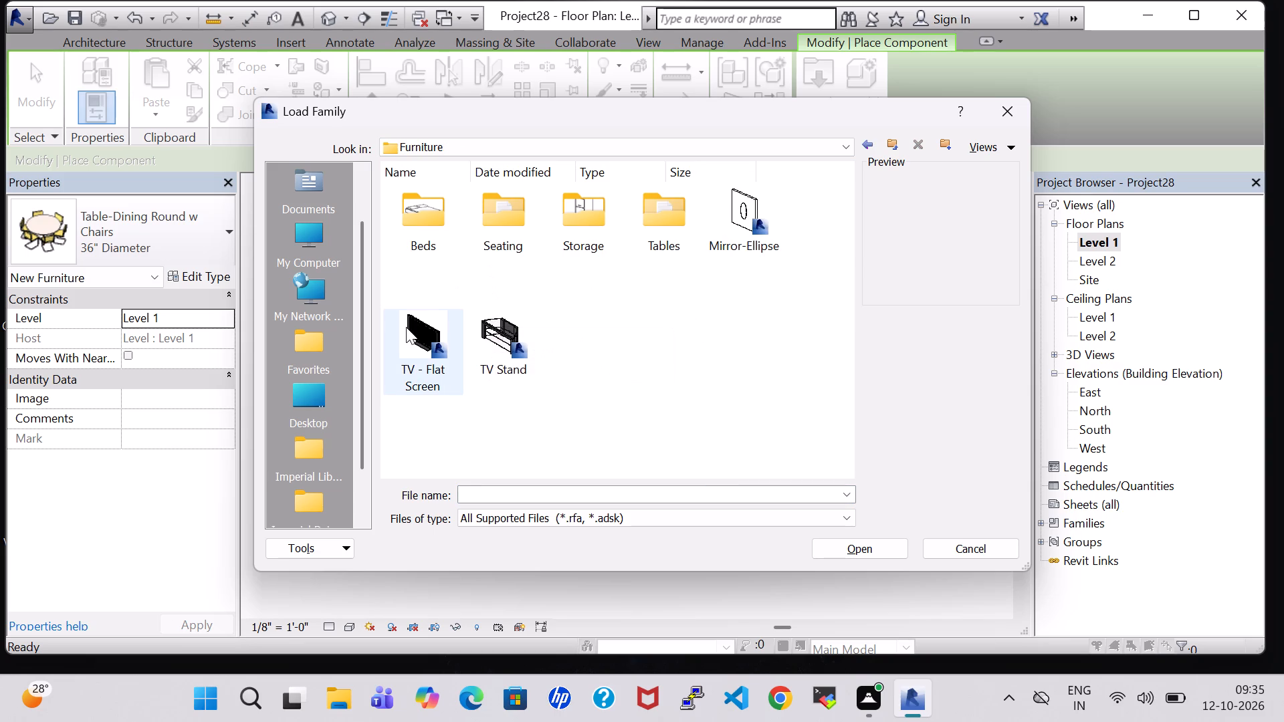
pyautogui.click(406, 327)
pyautogui.click(876, 548)
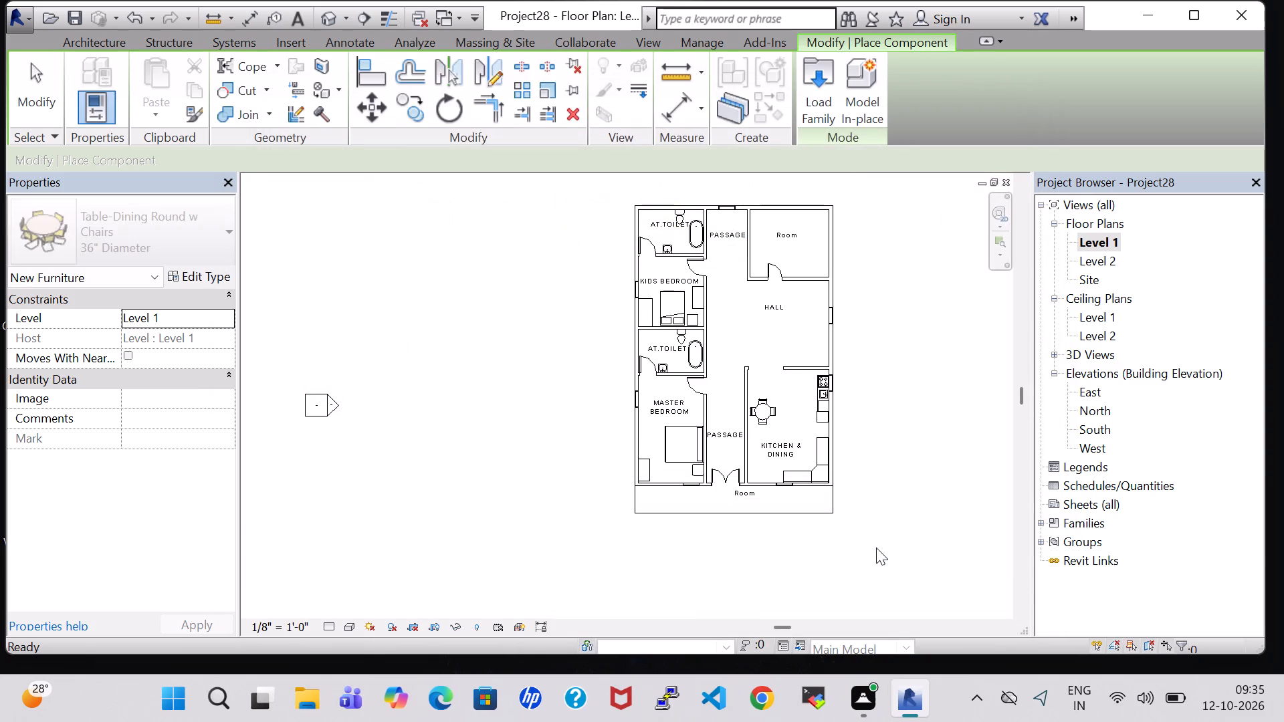
# Place the 32" TV - Flat Screen, rotated parallel to HALL's west wall, against that wall where the KIDS BEDROOM and AT.TOILET partition meets it.
pyautogui.scroll(8, 757, 355)
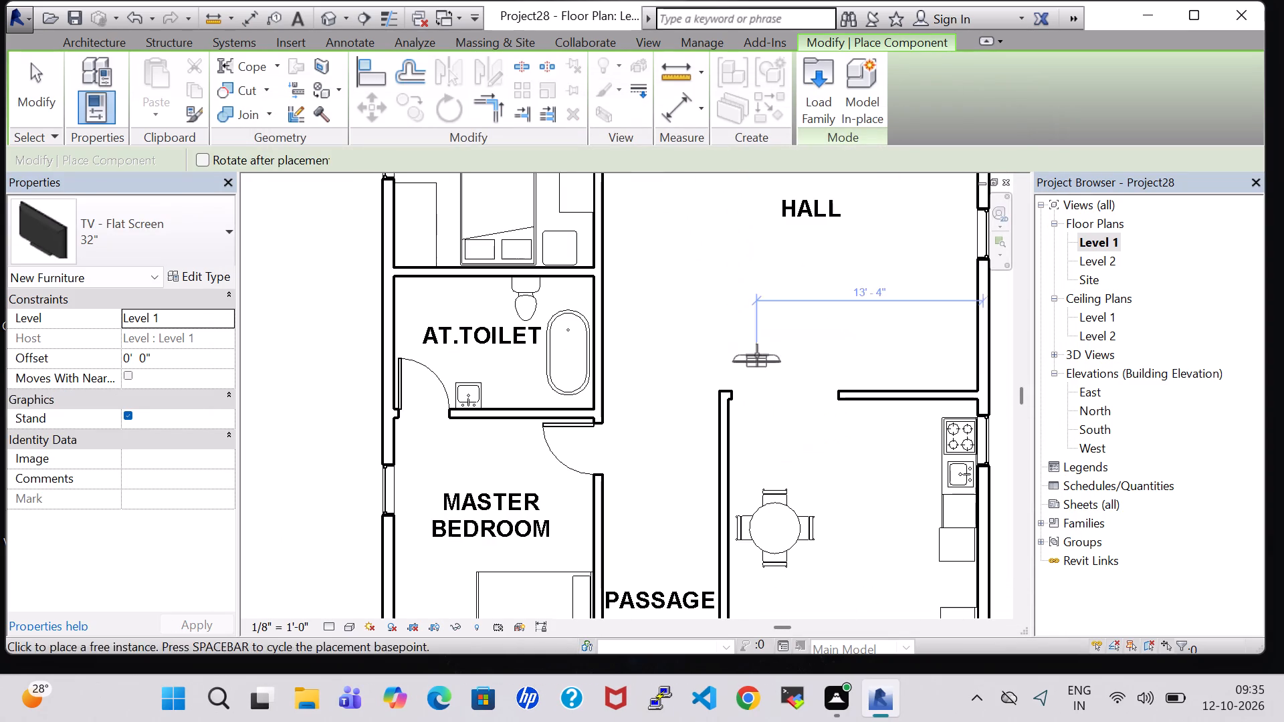
pyautogui.press('space')
pyautogui.press('space')
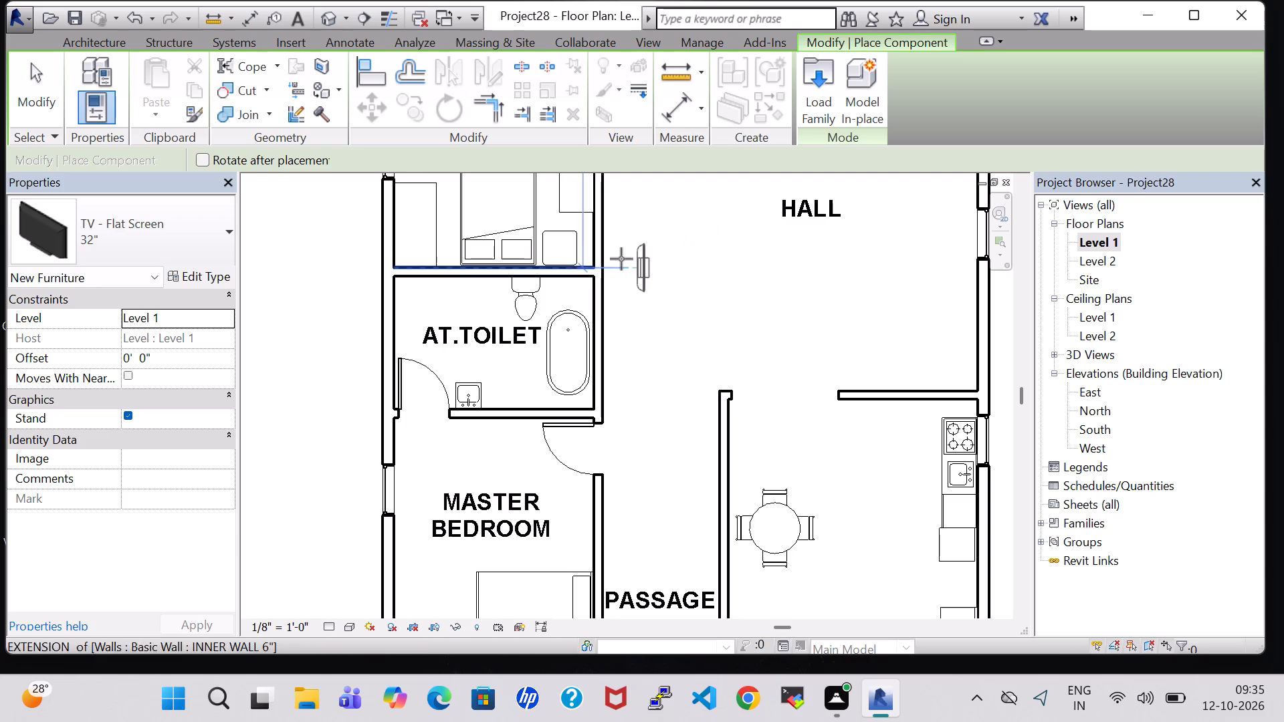
pyautogui.scroll(1, 616, 239)
pyautogui.moveTo(616, 239); pyautogui.dragTo(673, 548, button='middle')
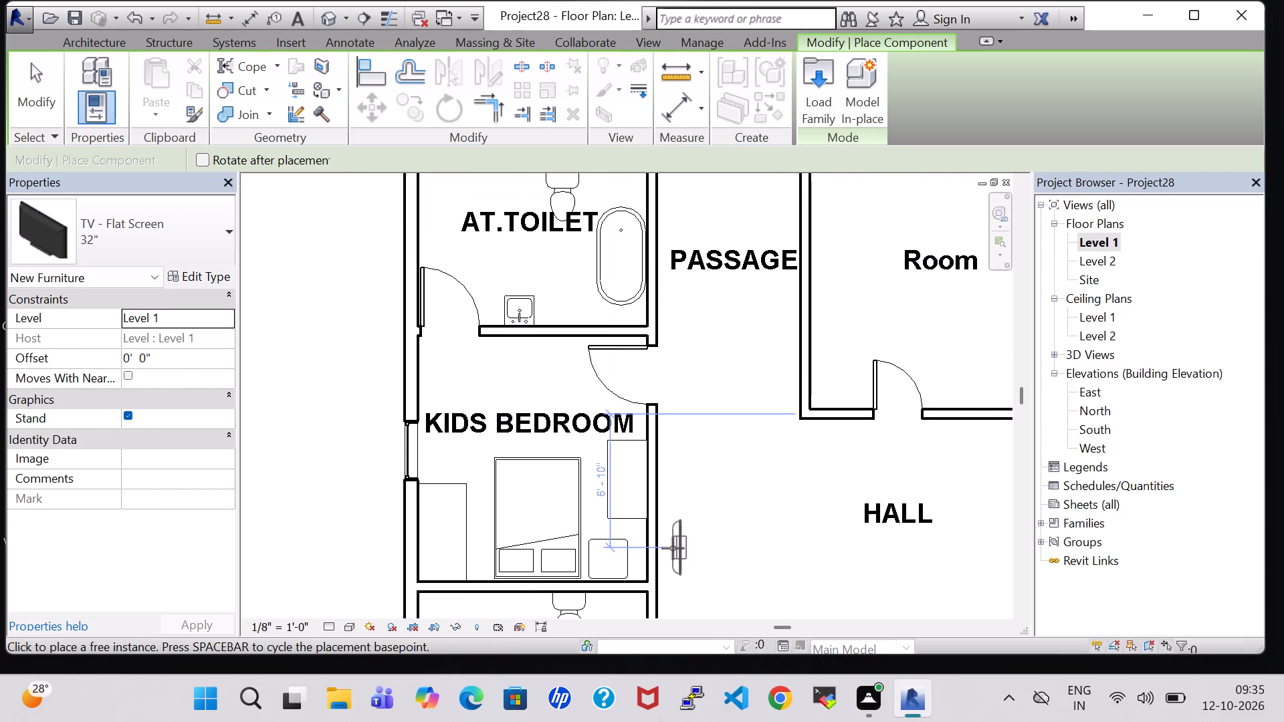
pyautogui.scroll(-1, 673, 548)
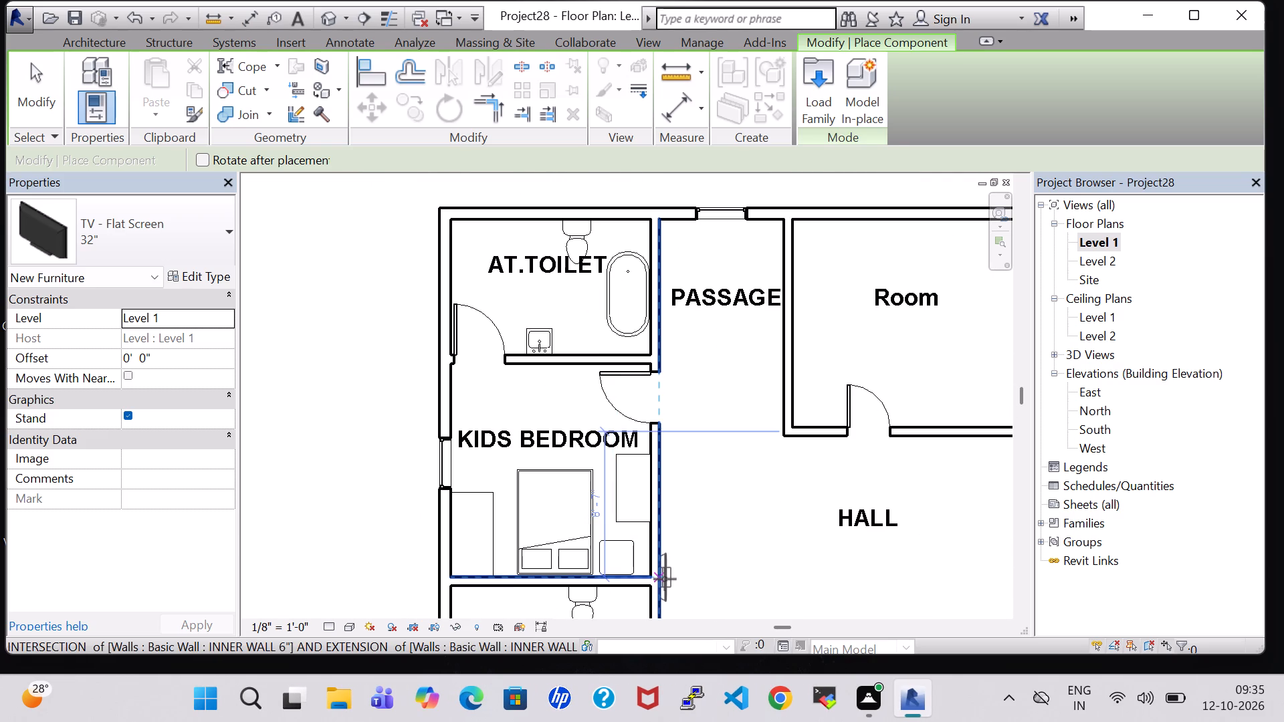
pyautogui.scroll(-2, 665, 579)
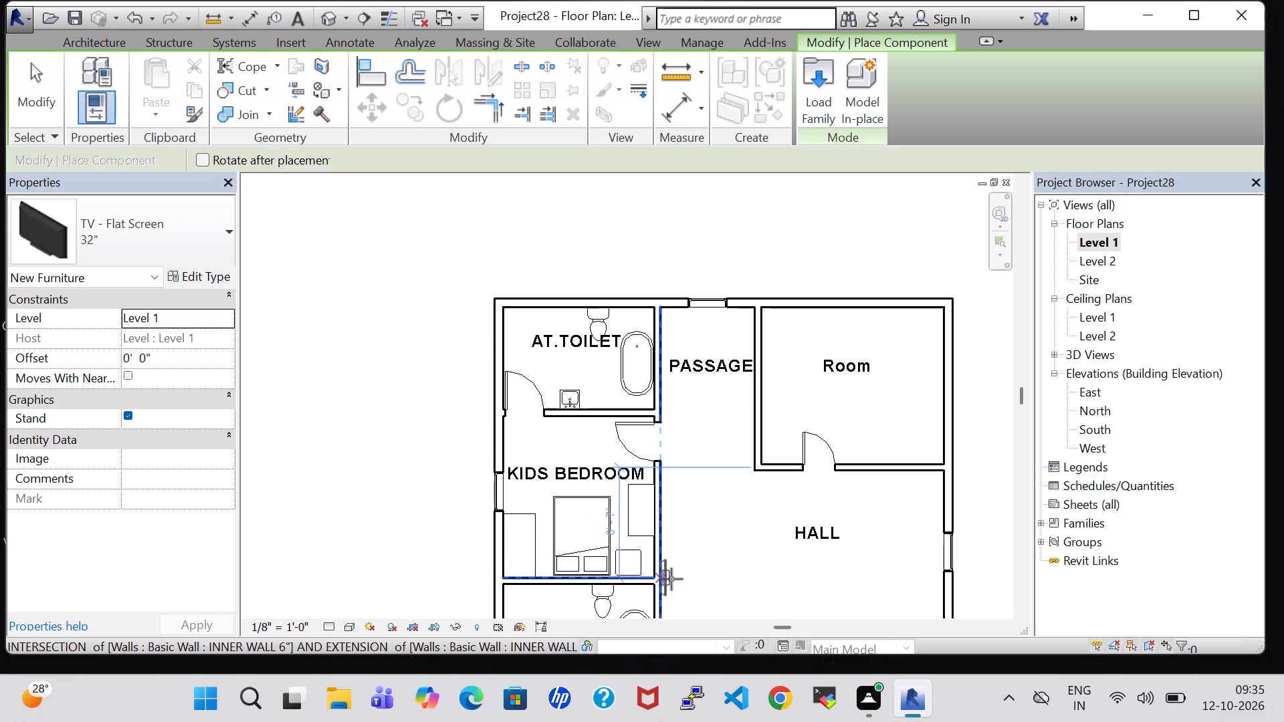
pyautogui.moveTo(676, 579); pyautogui.dragTo(675, 477, button='middle')
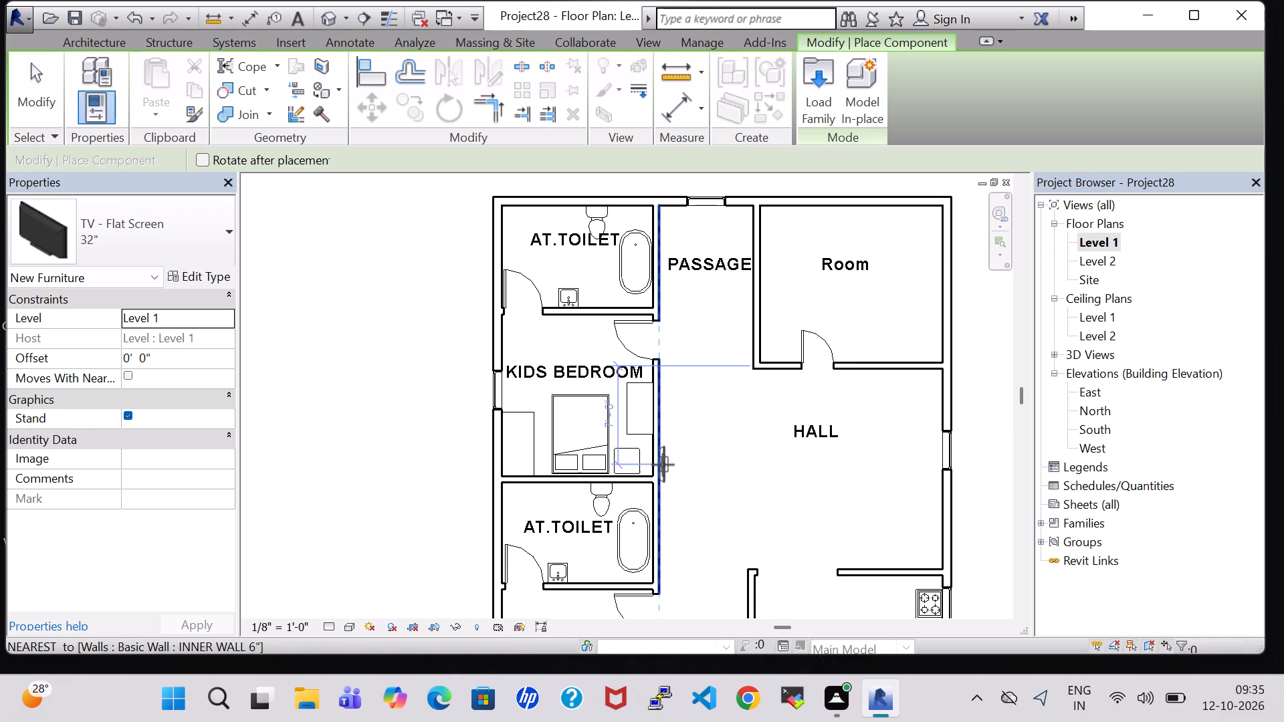
pyautogui.click(665, 479)
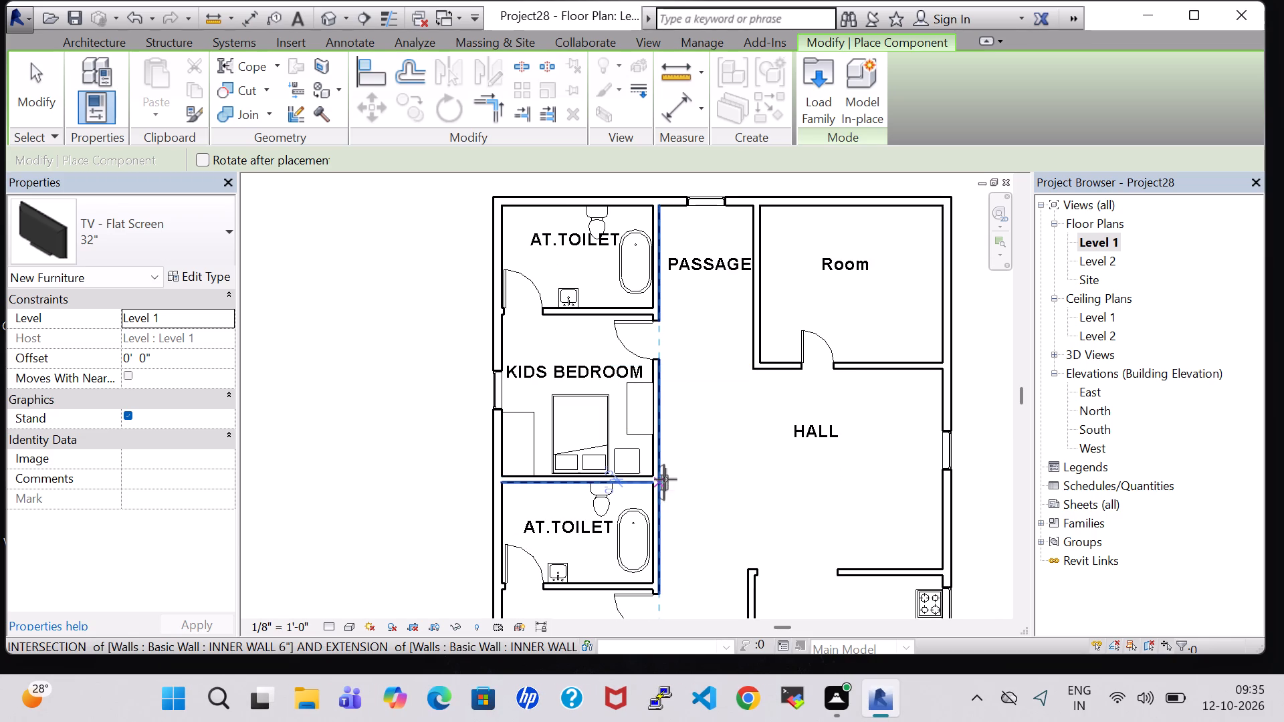
pyautogui.press('Escape')
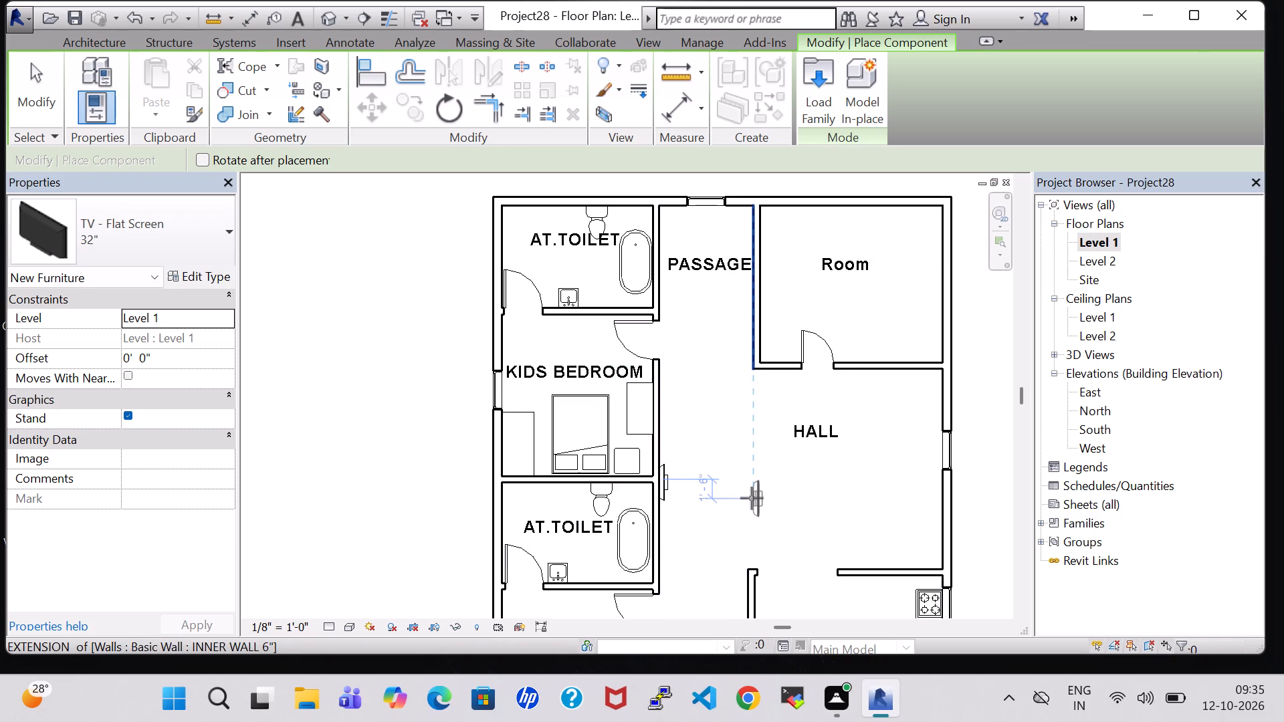
pyautogui.press('Escape')
# Set the offset of the flat screen TV on HALL's west wall to 3' 0".
pyautogui.click(669, 481)
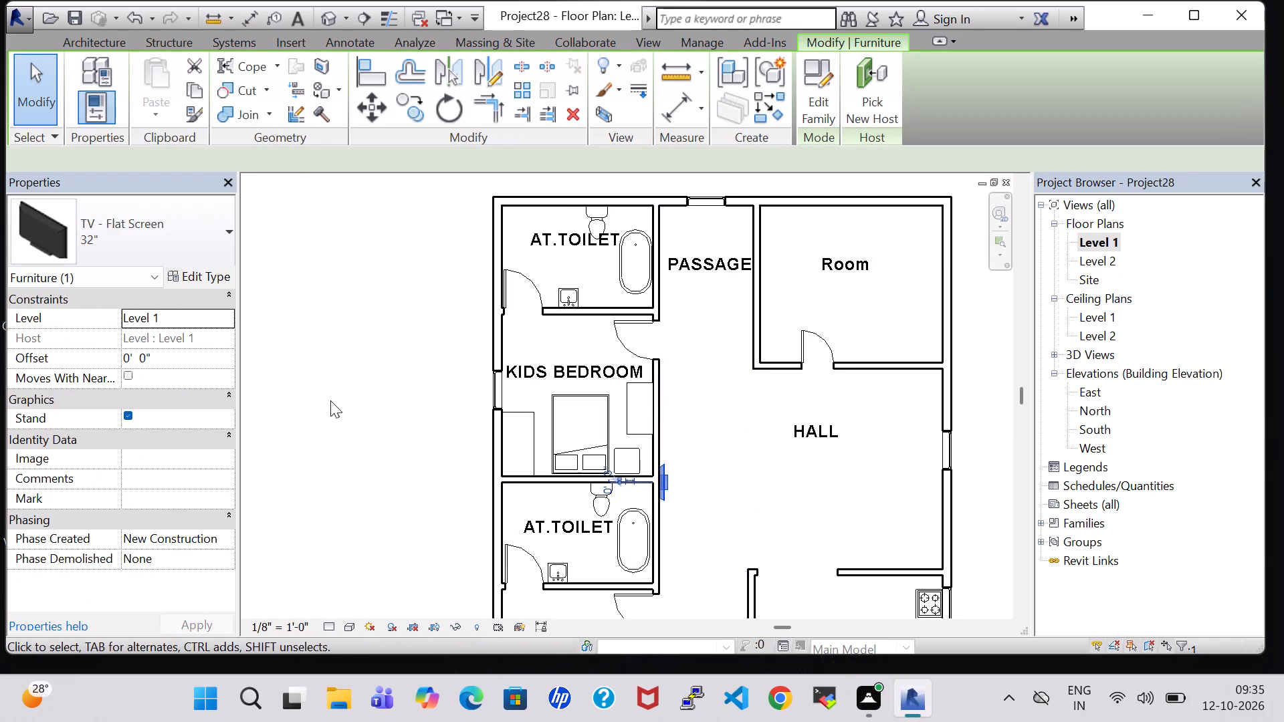
pyautogui.click(131, 361)
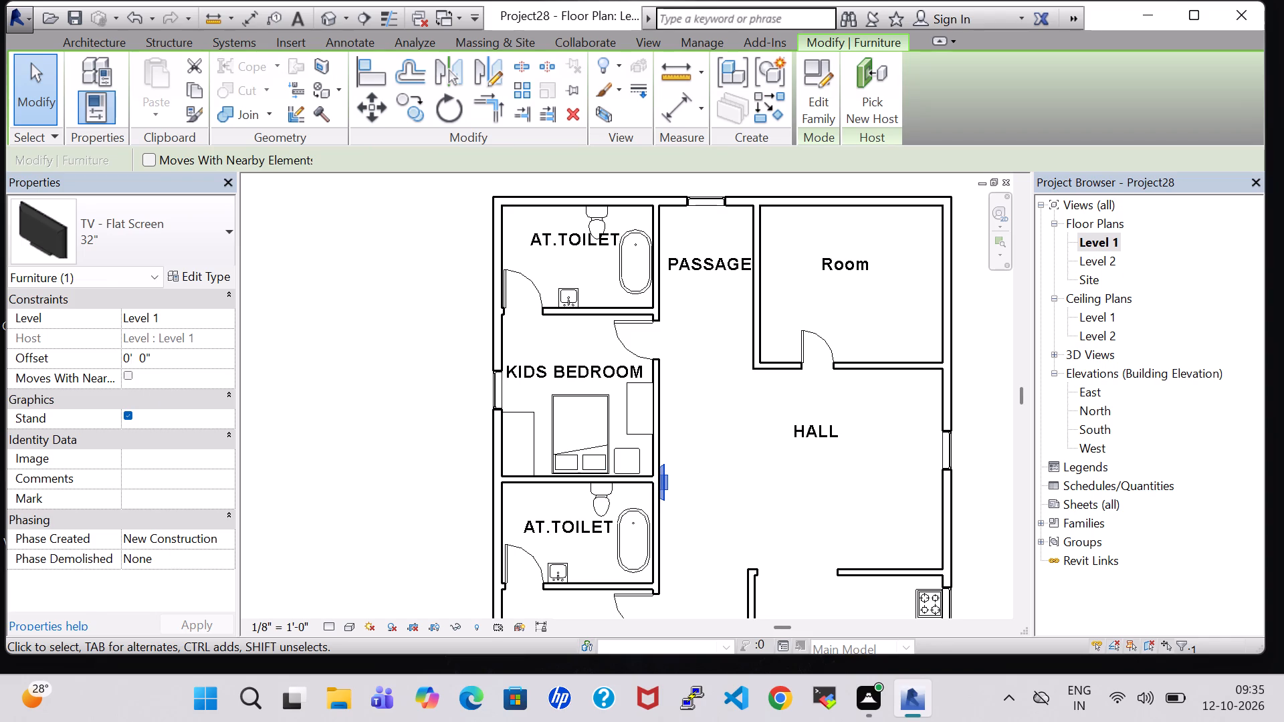
pyautogui.press('BackSpace')
pyautogui.press('3')
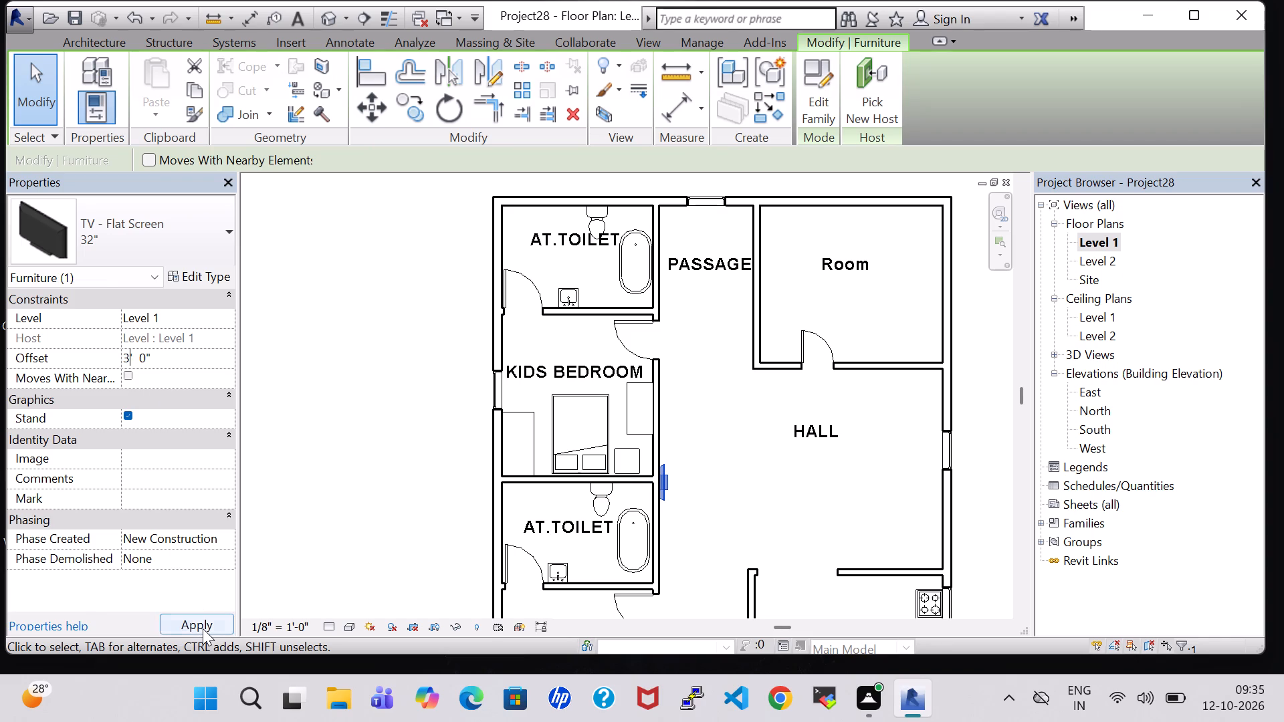
pyautogui.click(203, 628)
pyautogui.click(756, 493)
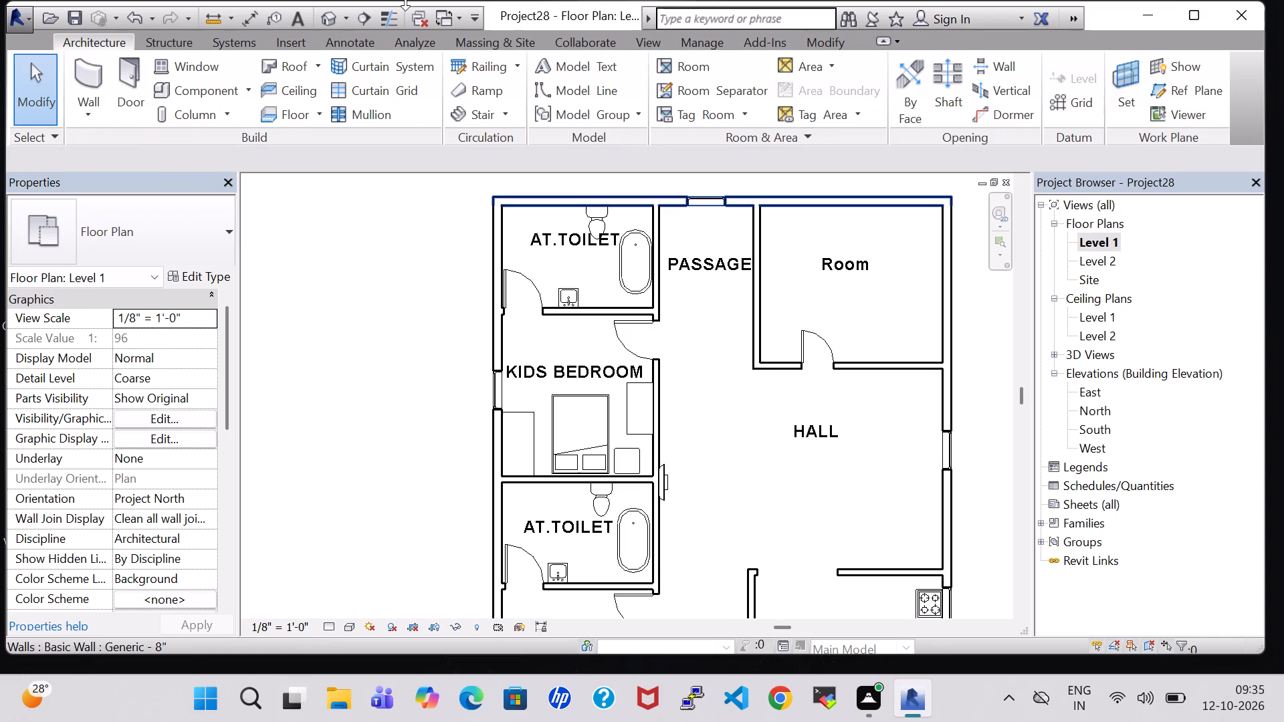
# Examine the furnished interior and the flat screen TV on HALL's wall in the 3D view.
pyautogui.click(322, 11)
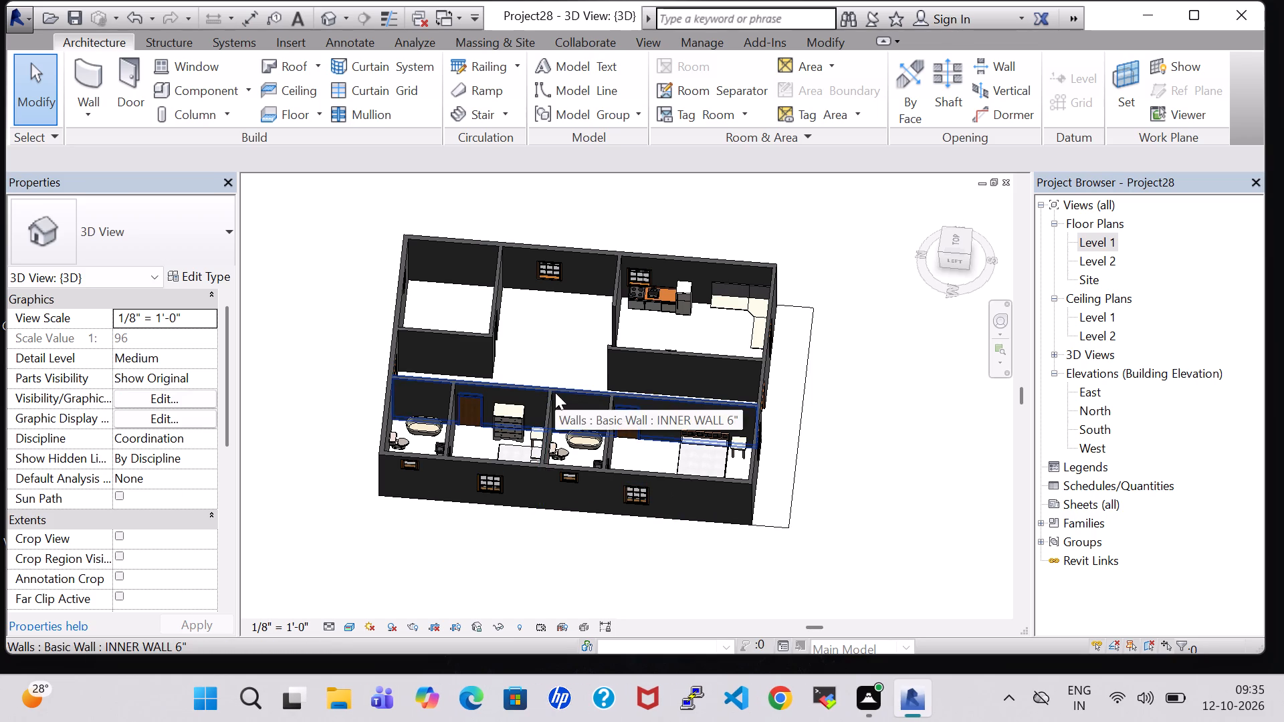
pyautogui.keyDown('shift'); pyautogui.moveTo(551, 347); pyautogui.dragTo(615, 367, button='middle'); pyautogui.keyUp('shift')
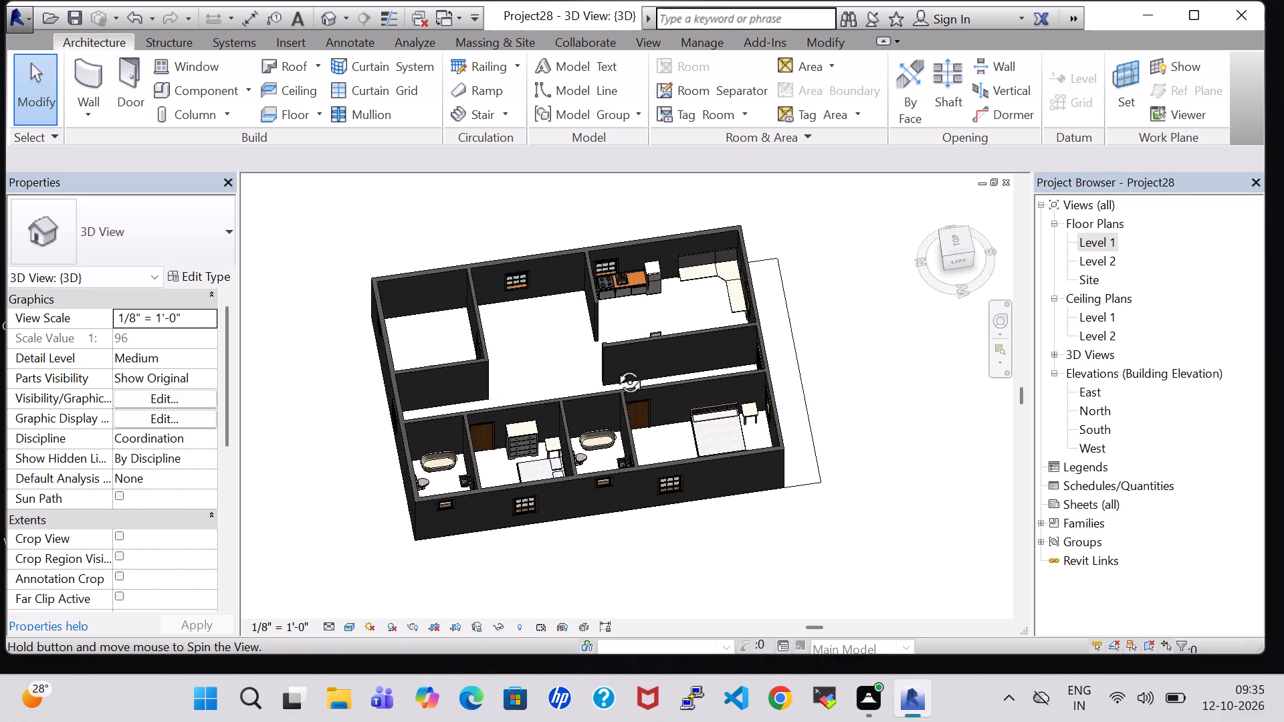
pyautogui.keyDown('shift'); pyautogui.moveTo(615, 367); pyautogui.dragTo(909, 356, button='middle'); pyautogui.keyUp('shift')
pyautogui.keyDown('shift'); pyautogui.scroll(1, 762, 393); pyautogui.keyUp('shift')
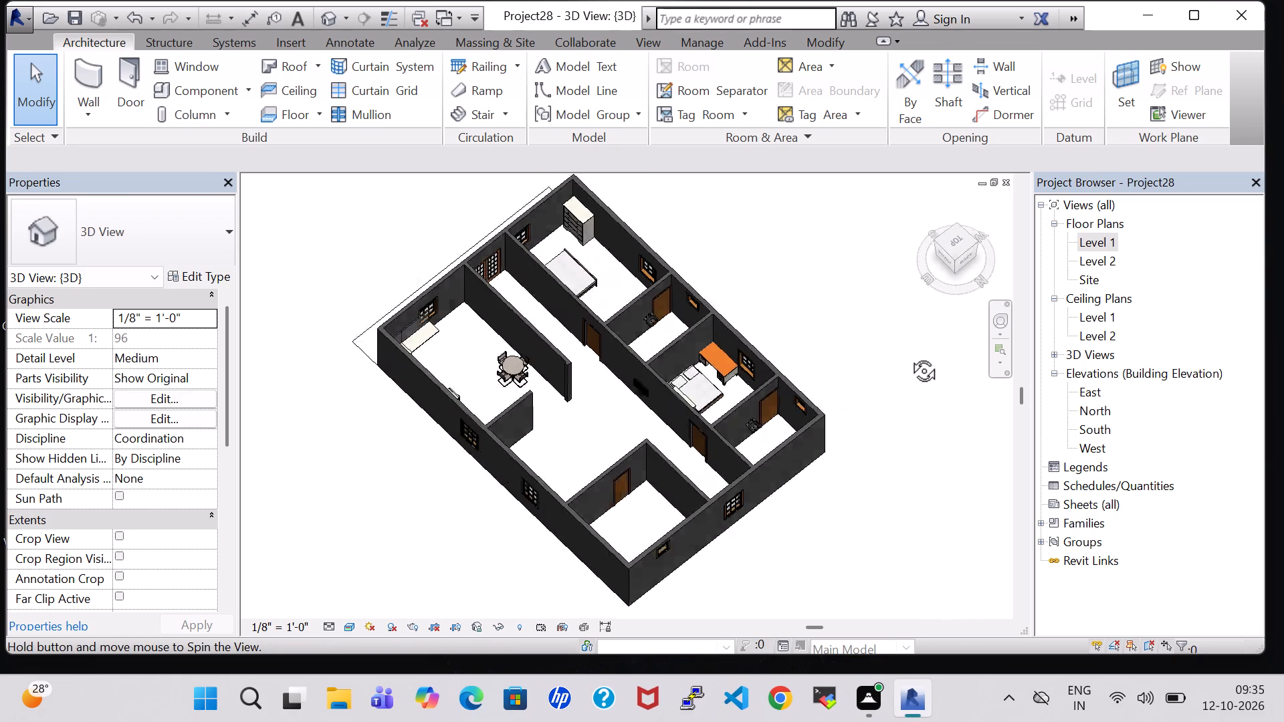
pyautogui.keyDown('shift'); pyautogui.moveTo(909, 356); pyautogui.dragTo(915, 355, button='middle'); pyautogui.keyUp('shift')
pyautogui.keyDown('shift'); pyautogui.moveTo(625, 403); pyautogui.dragTo(637, 330, button='middle'); pyautogui.keyUp('shift')
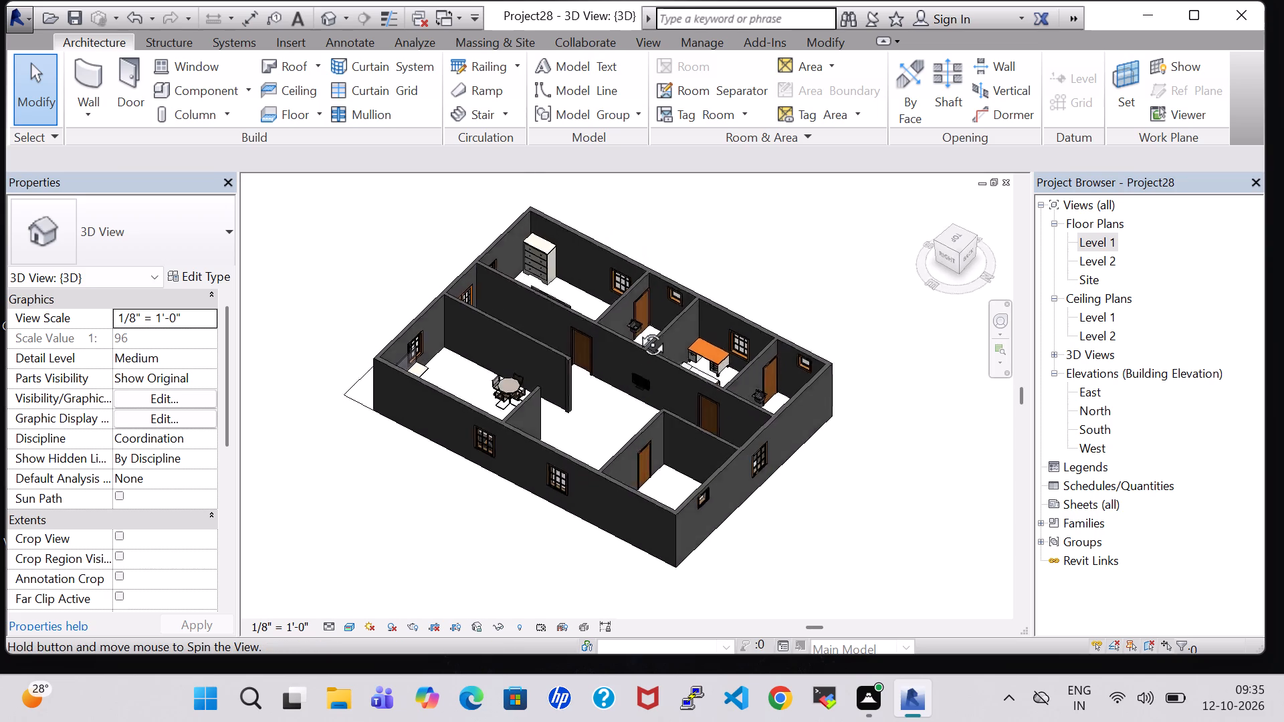
pyautogui.keyDown('shift'); pyautogui.moveTo(637, 330); pyautogui.dragTo(735, 265, button='middle'); pyautogui.keyUp('shift')
pyautogui.keyDown('shift'); pyautogui.moveTo(732, 269); pyautogui.dragTo(703, 297, button='middle'); pyautogui.keyUp('shift')
pyautogui.keyDown('shift'); pyautogui.scroll(1, 703, 297); pyautogui.keyUp('shift')
# Return to the Level 1 floor plan and load the Sofa-Corbu family from the Furniture library's Seating folder for component placement.
pyautogui.doubleClick(1100, 239)
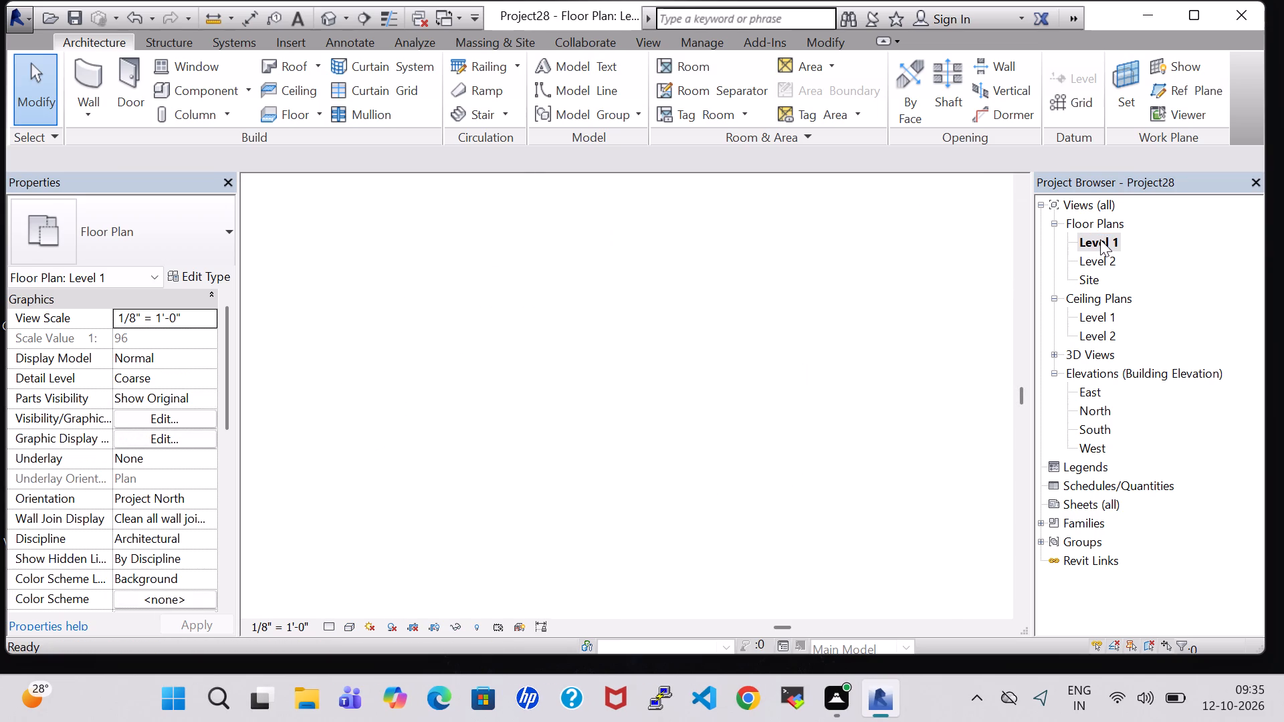
pyautogui.scroll(-3, 831, 304)
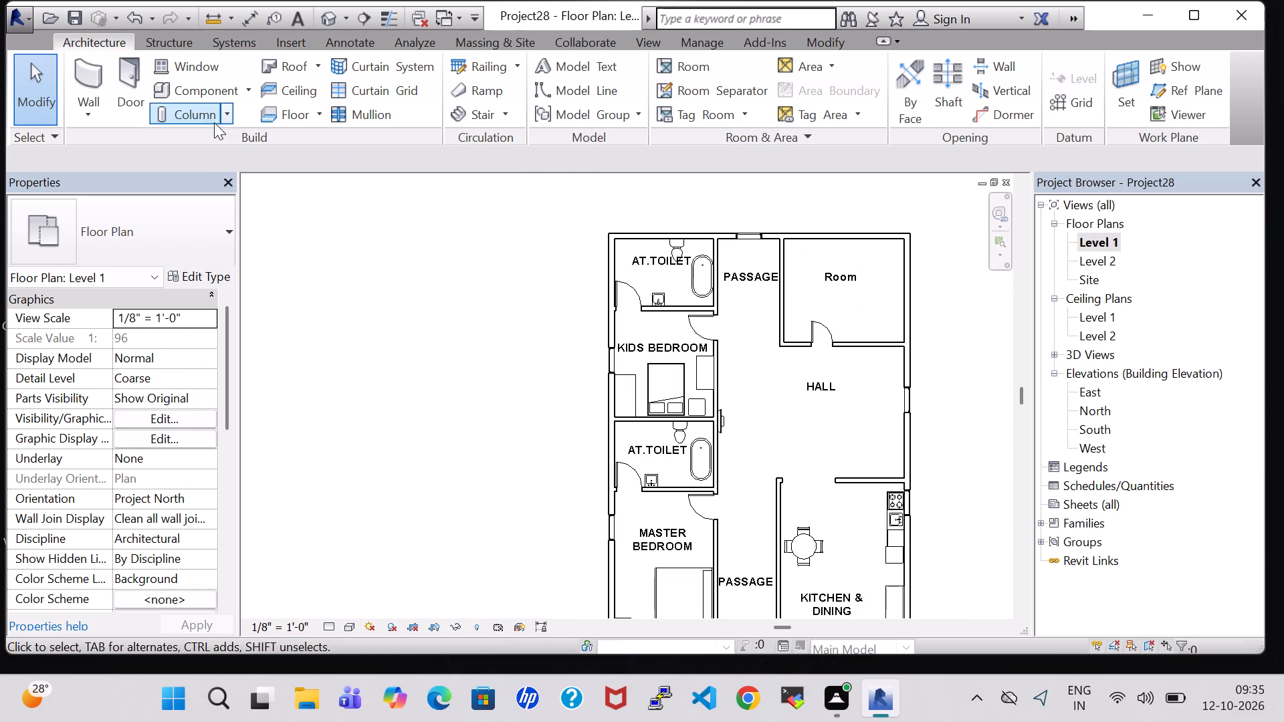
pyautogui.click(205, 97)
pyautogui.doubleClick(815, 94)
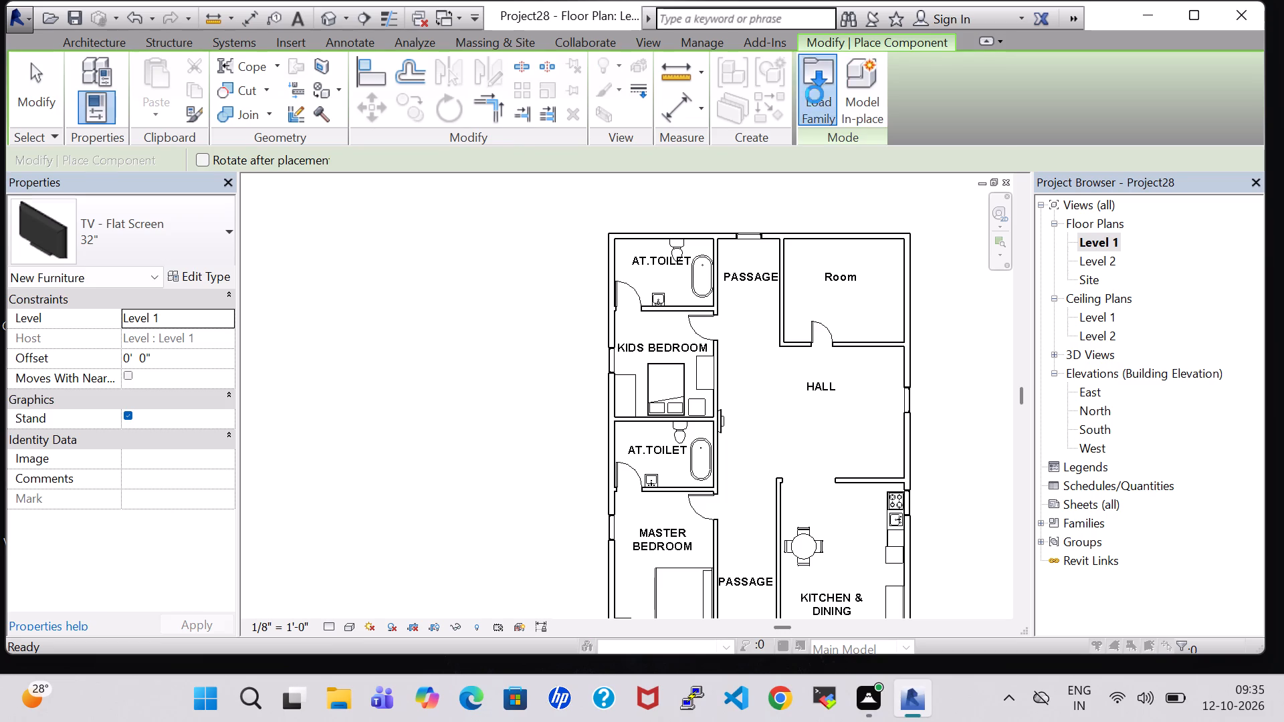
pyautogui.doubleClick(765, 451)
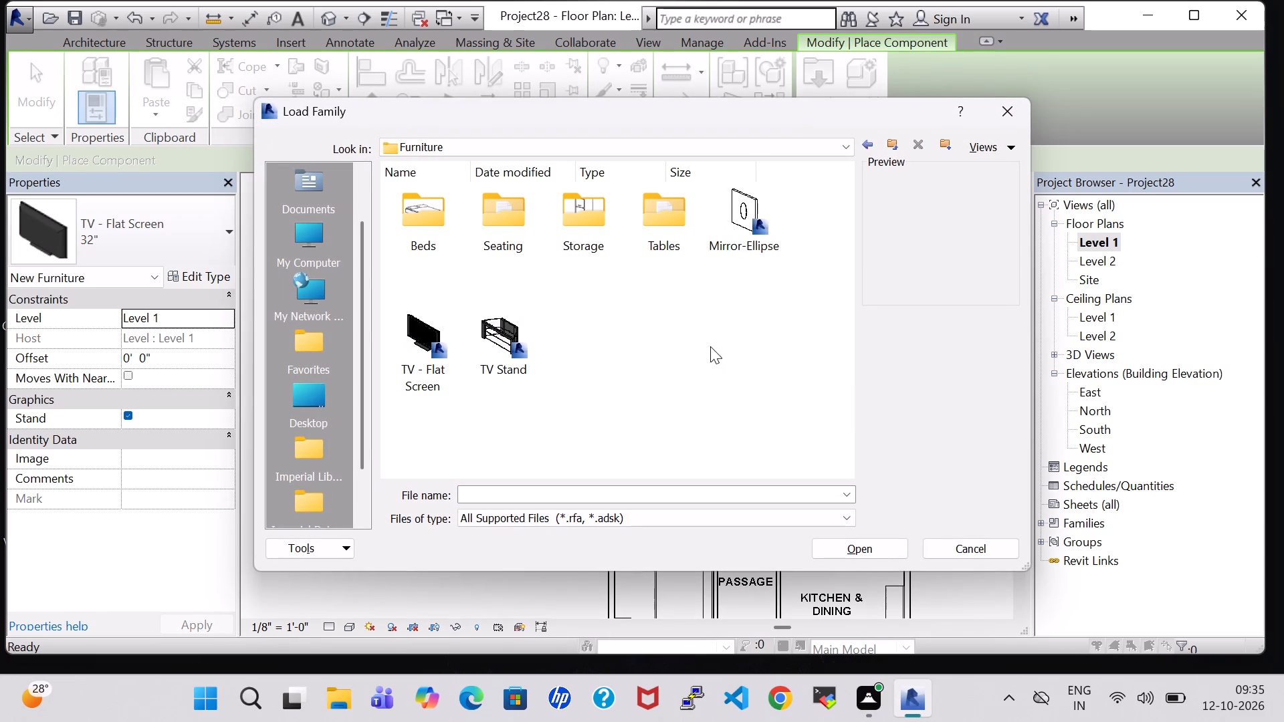
pyautogui.doubleClick(497, 219)
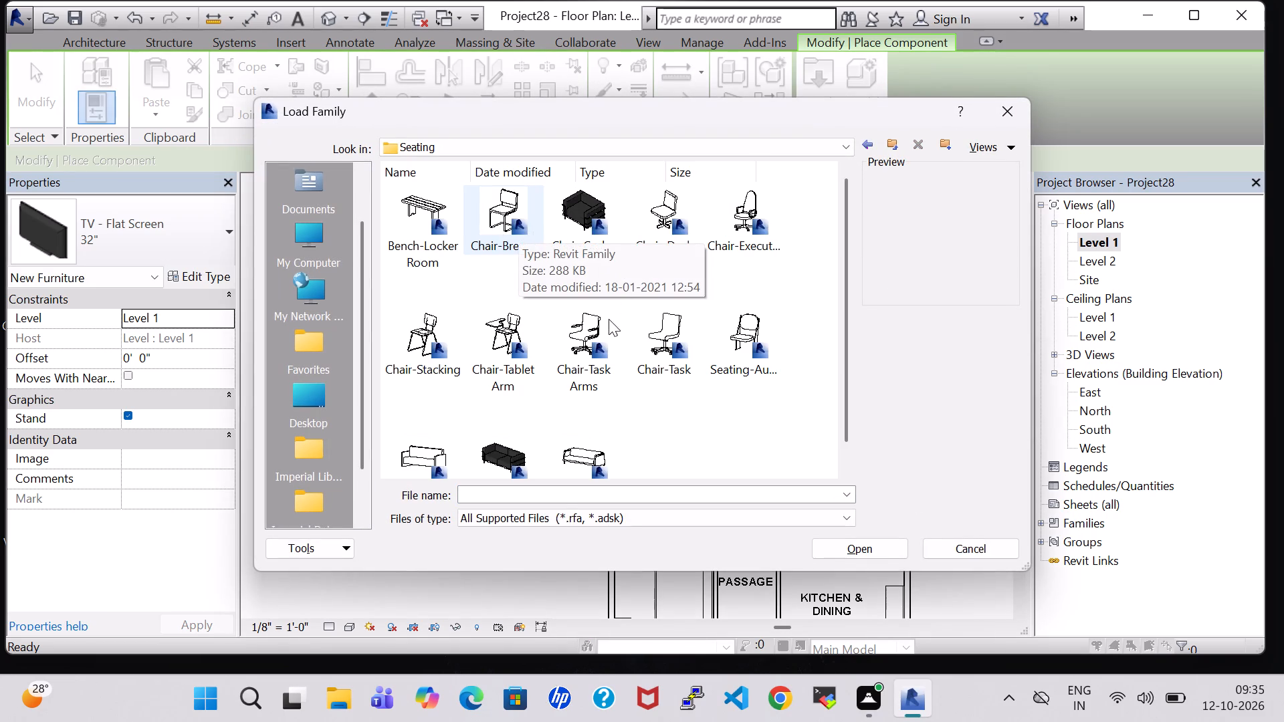
pyautogui.click(506, 467)
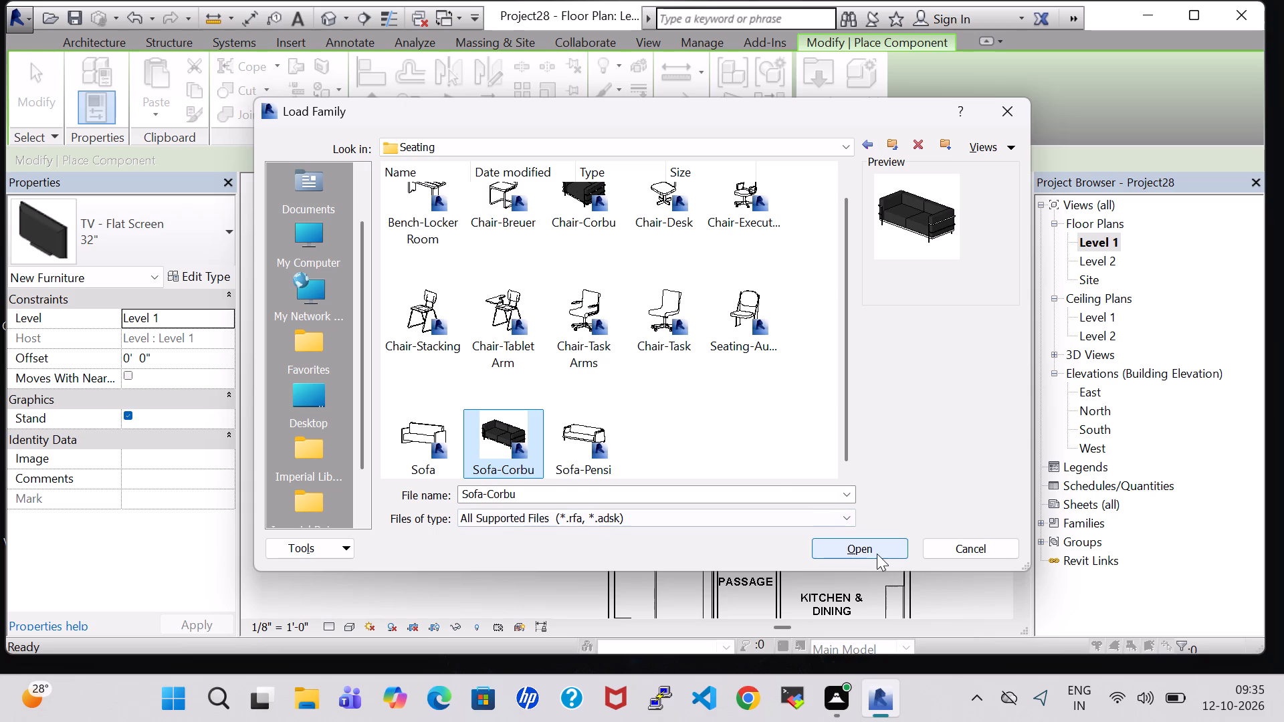
pyautogui.click(877, 554)
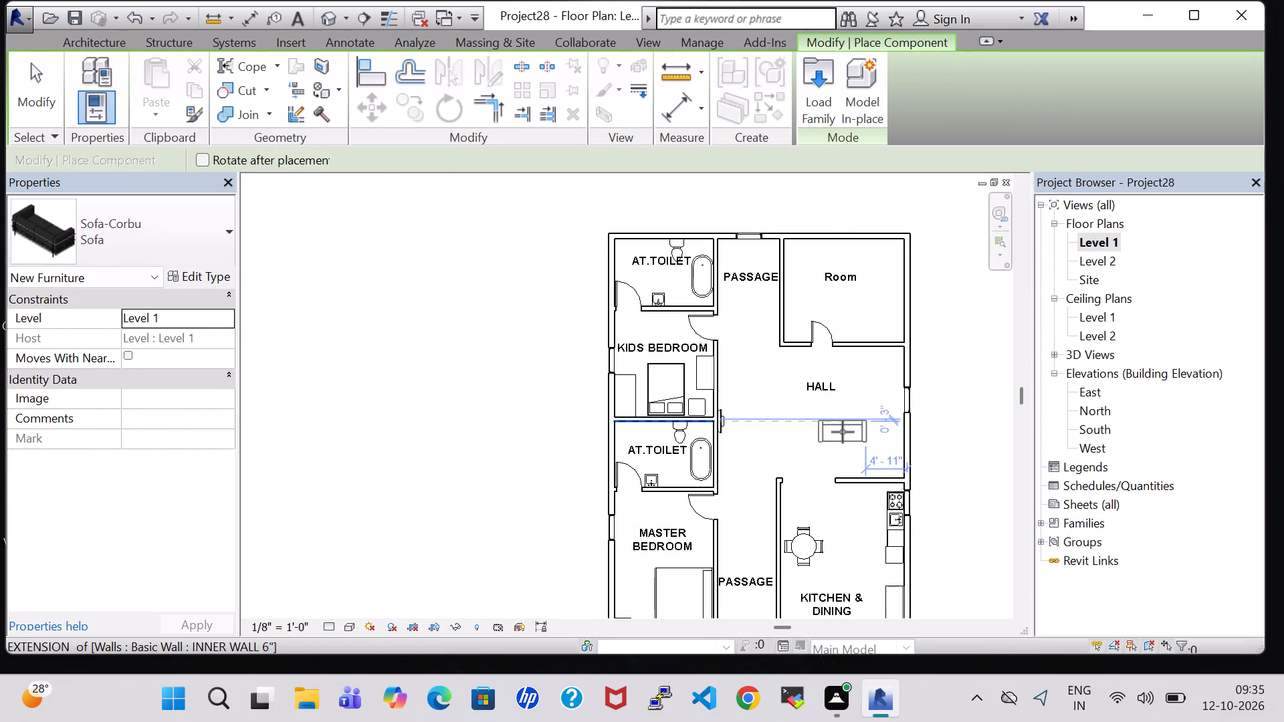
# Place a Sofa-Corbu along HALL's north wall near the northeast corner, about 2' 6" from the east wall.
pyautogui.scroll(4, 843, 432)
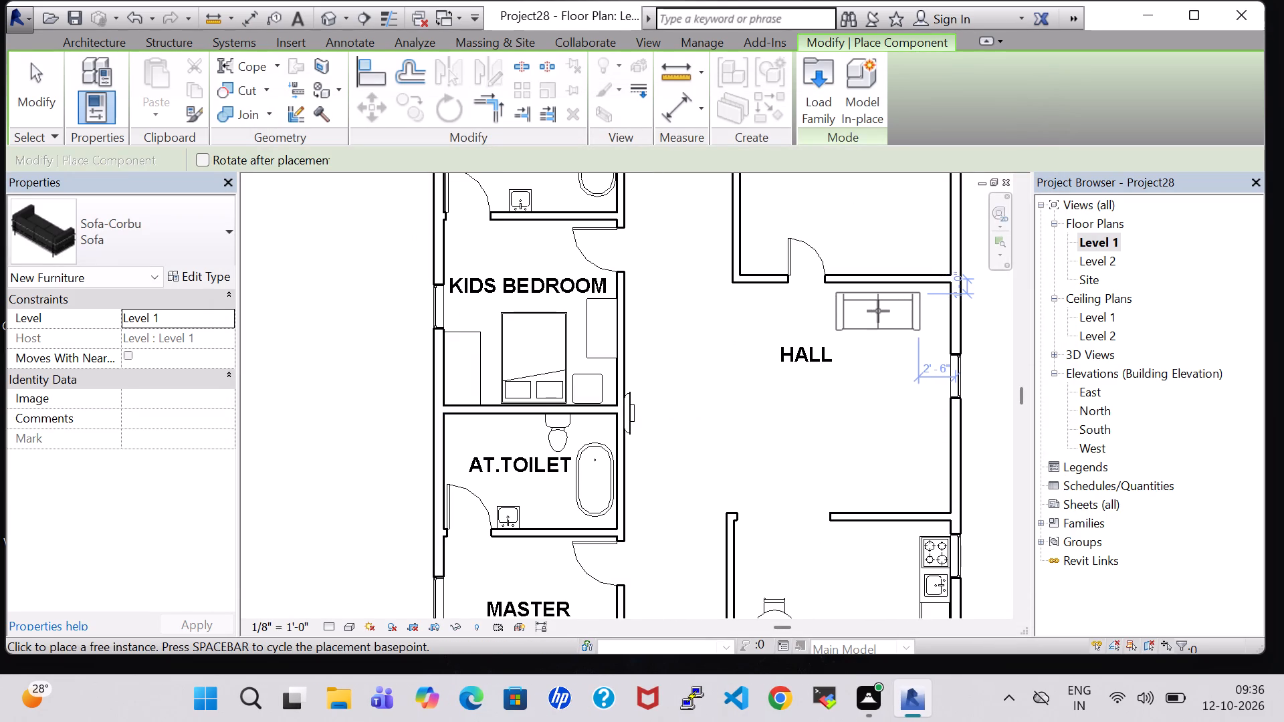
pyautogui.click(878, 311)
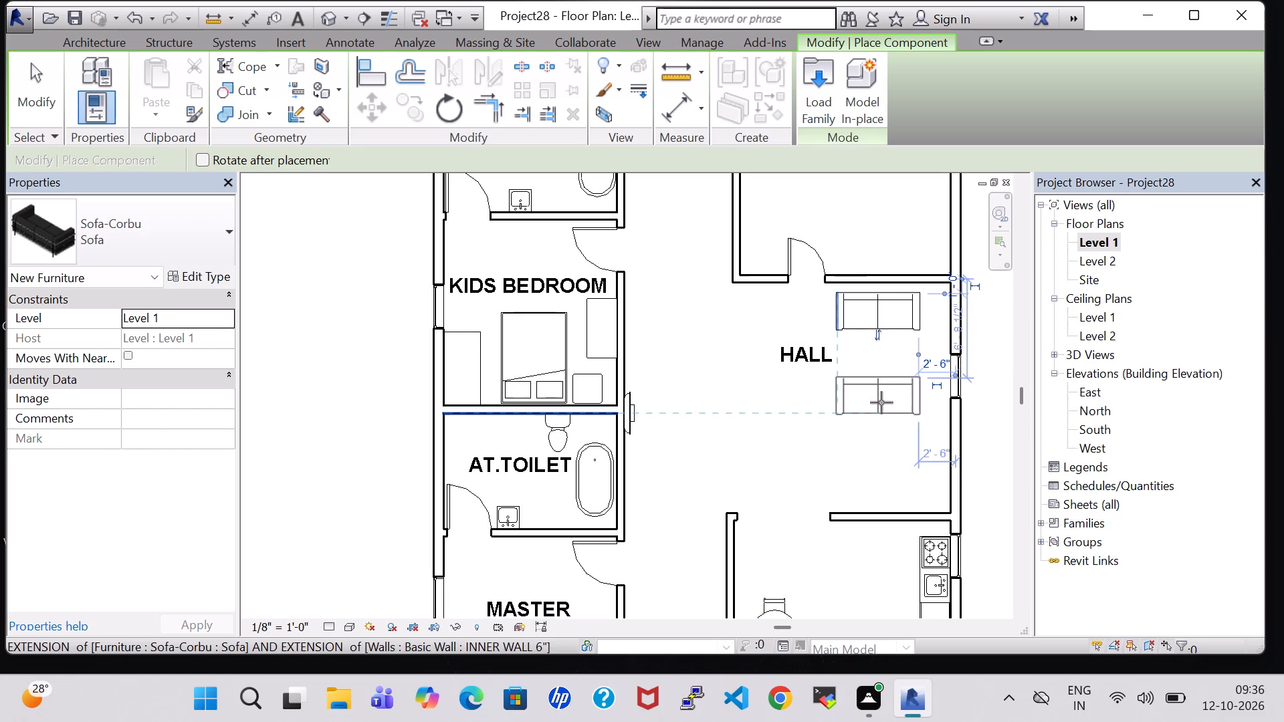
# Place a second Sofa-Corbu in HALL, rotated parallel to the east wall with its back beside the window, about 0' 8" from the wall.
pyautogui.press('space')
pyautogui.press('space')
pyautogui.press('space')
pyautogui.press('space')
pyautogui.press('space')
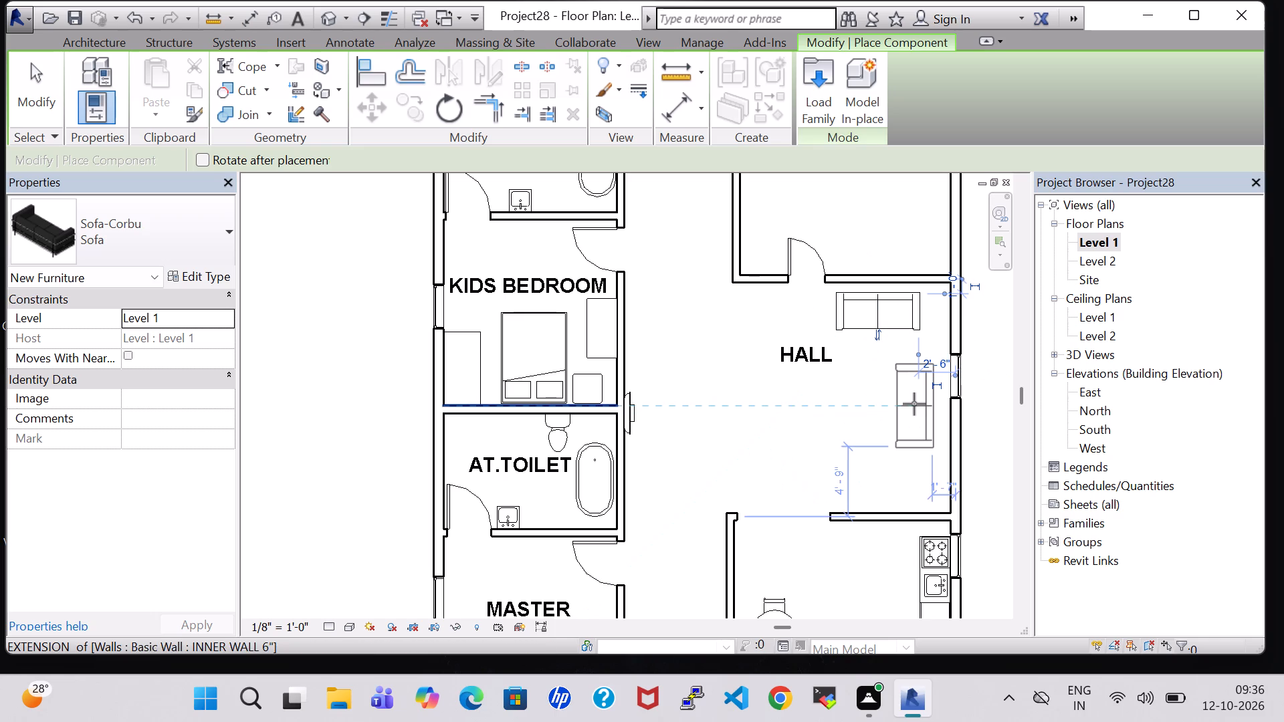
pyautogui.scroll(4, 914, 404)
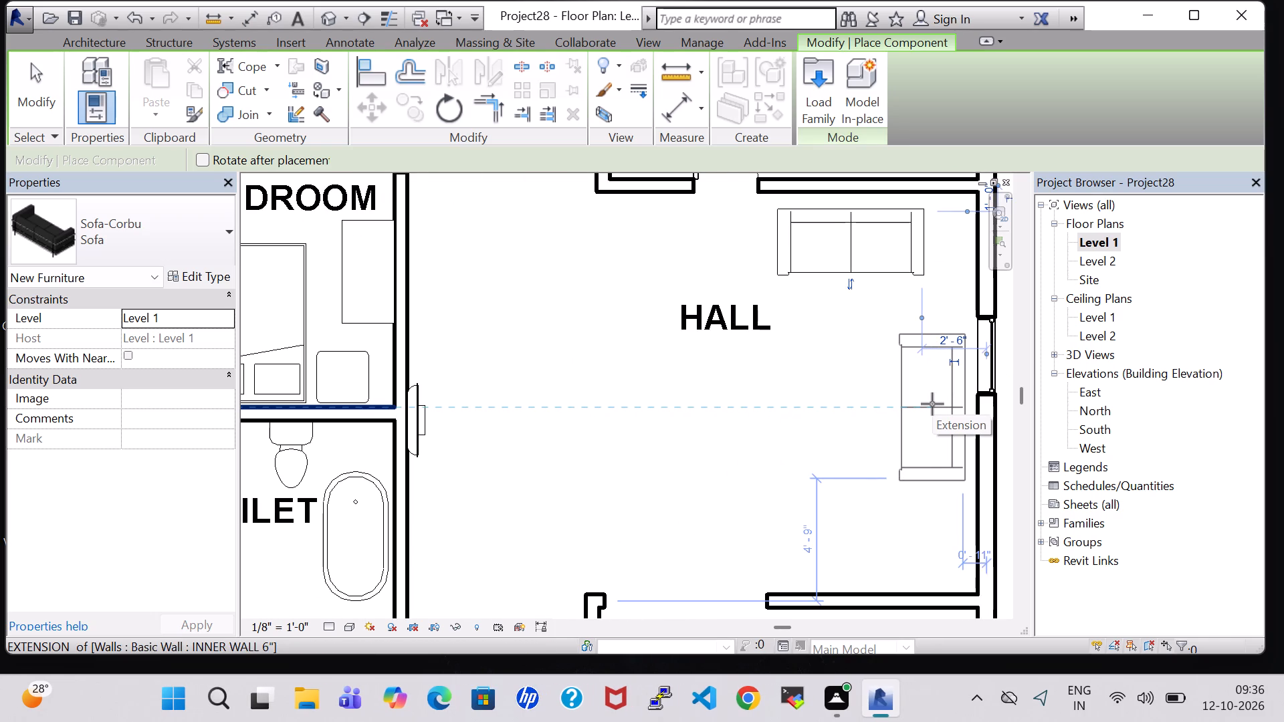
pyautogui.scroll(5, 932, 404)
pyautogui.moveTo(932, 404); pyautogui.dragTo(831, 421, button='middle')
pyautogui.scroll(1, 932, 404)
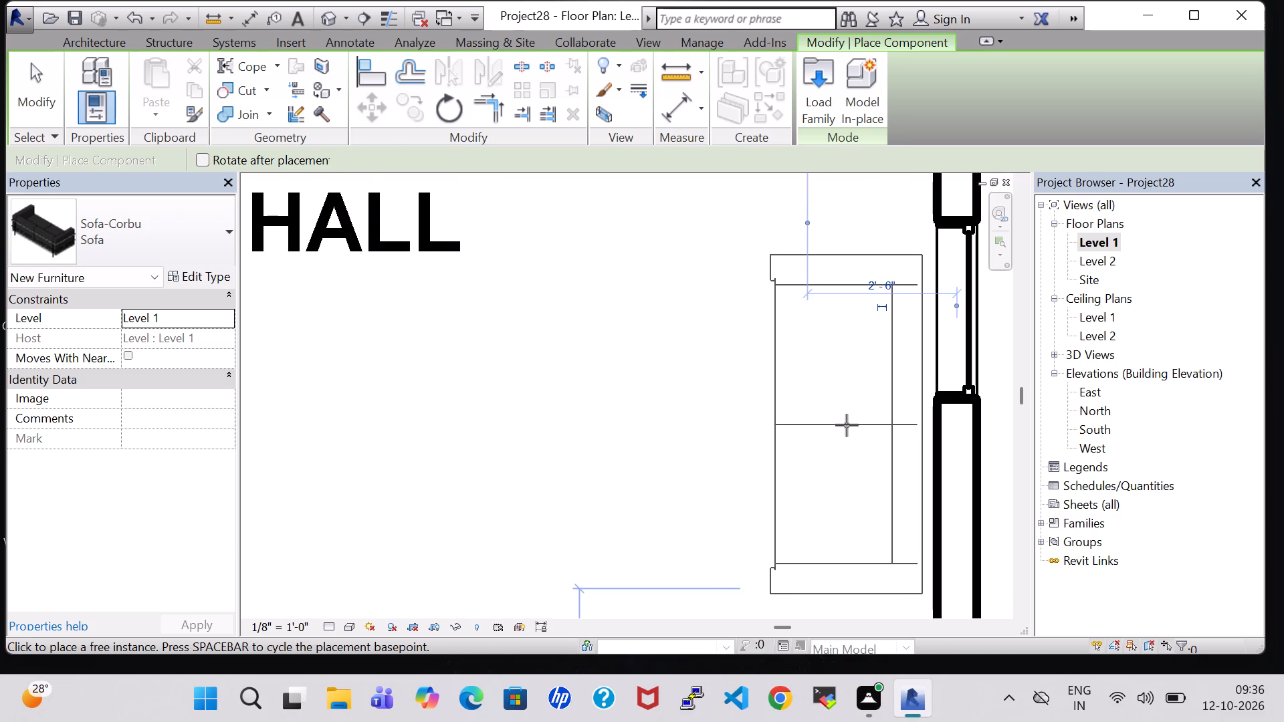
pyautogui.click(847, 425)
pyautogui.scroll(-7, 847, 425)
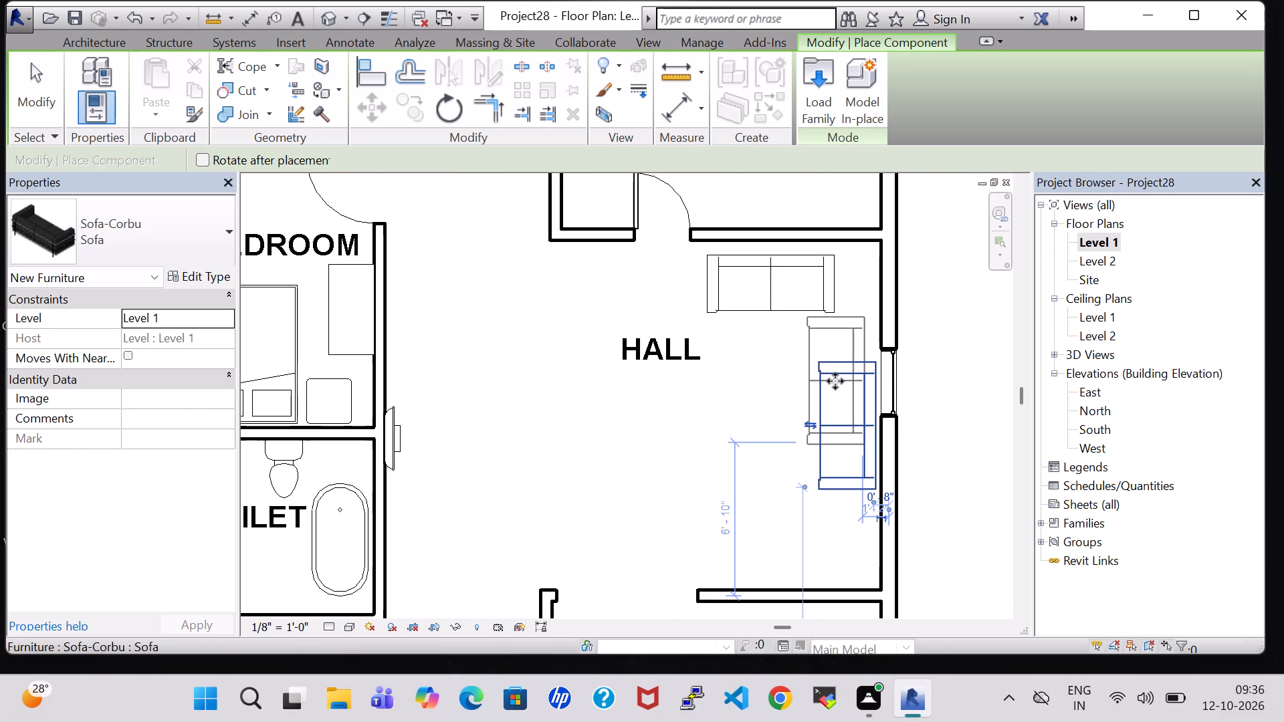
# Load the Chair-Corbu family from the Furniture library's Seating folder for component placement.
pyautogui.click(819, 118)
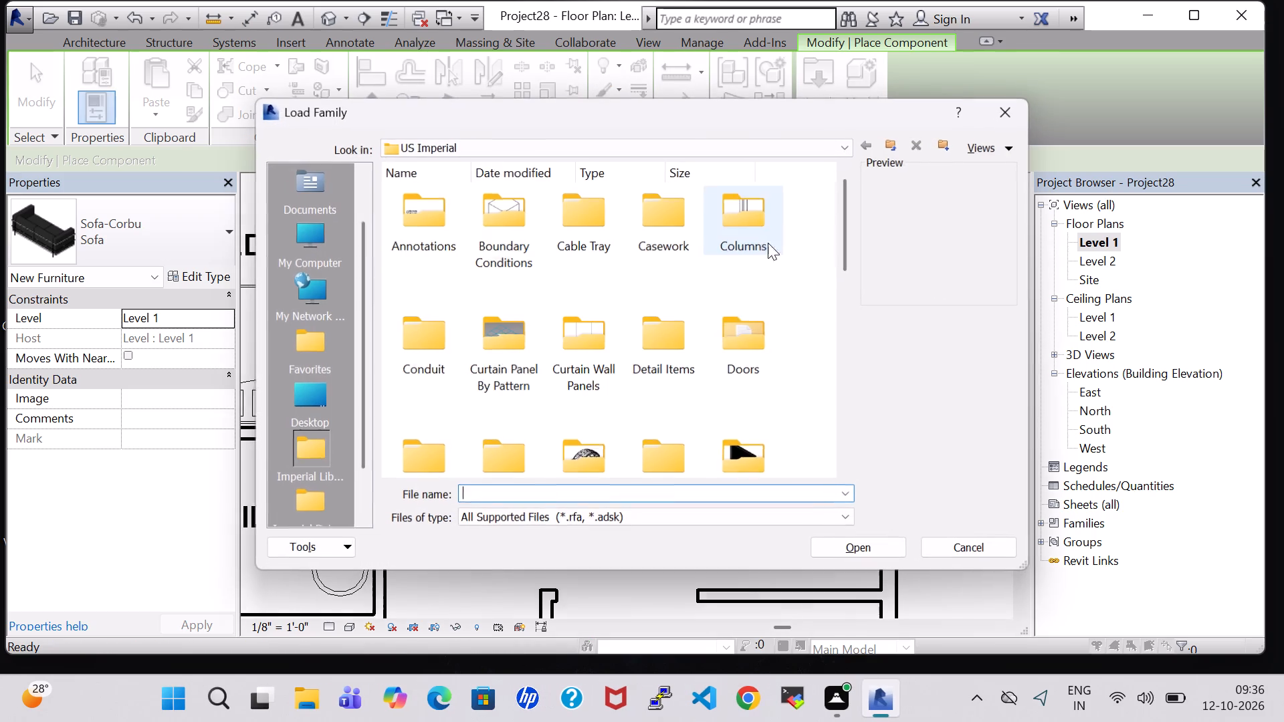
pyautogui.doubleClick(756, 454)
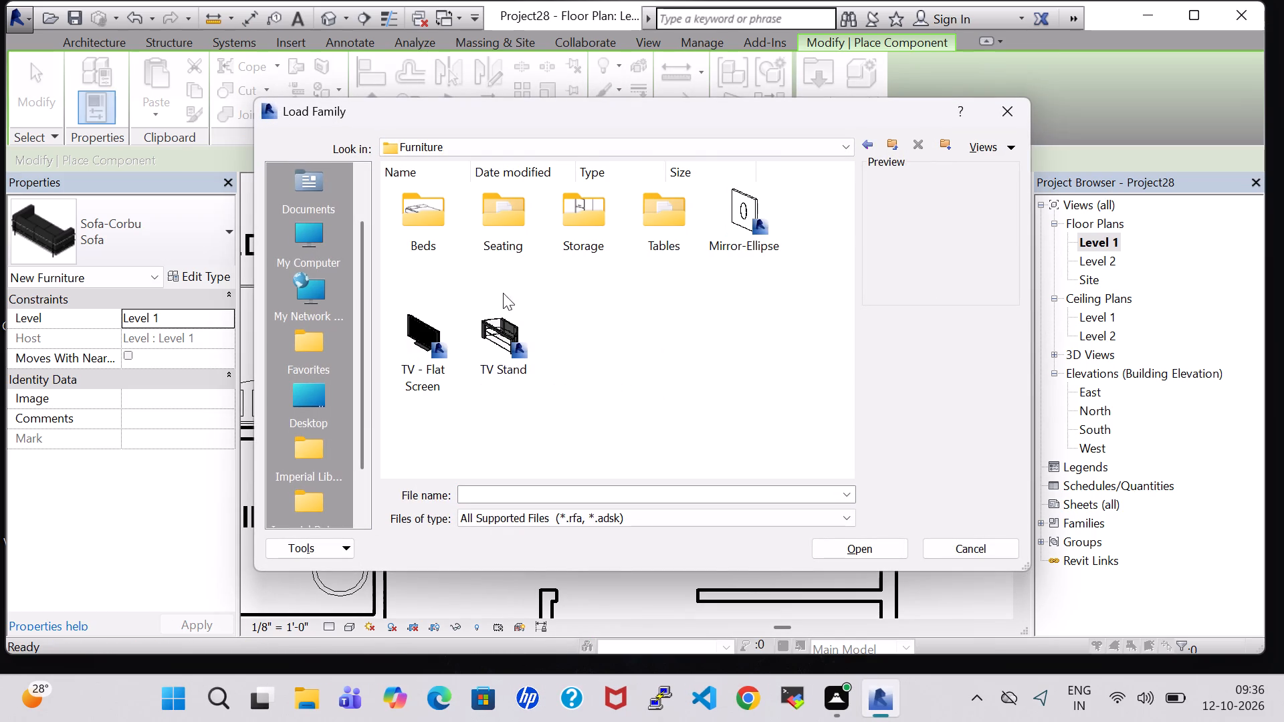
pyautogui.doubleClick(516, 234)
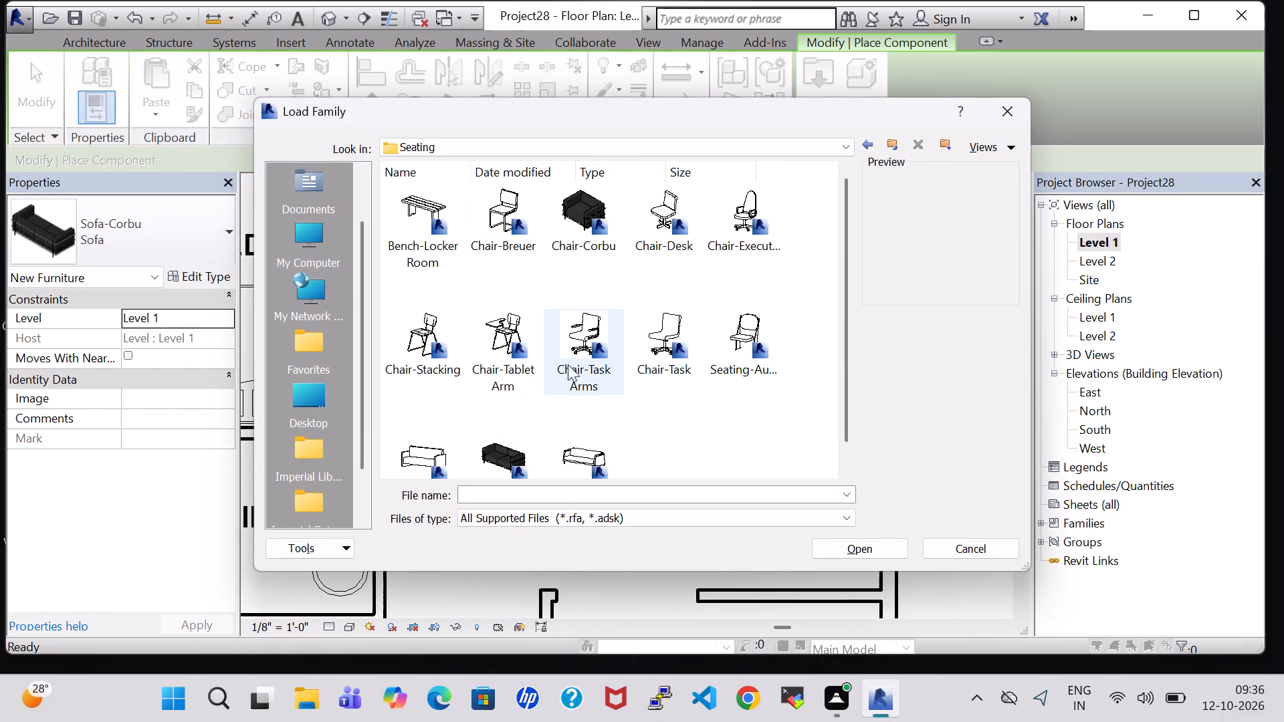
pyautogui.click(565, 235)
pyautogui.click(850, 551)
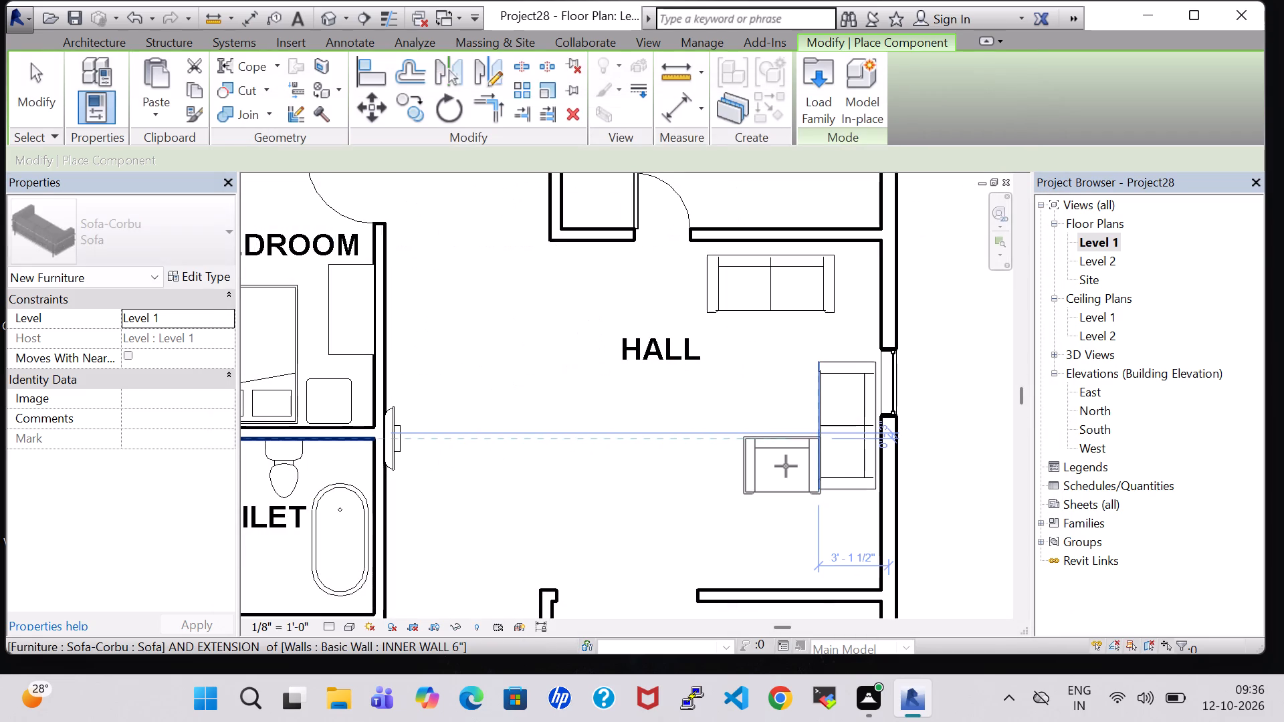
# Place one Chair-Corbu facing north in HALL, west of the east-wall sofa and about 4' 7 1/2" from the south wall.
pyautogui.press('space')
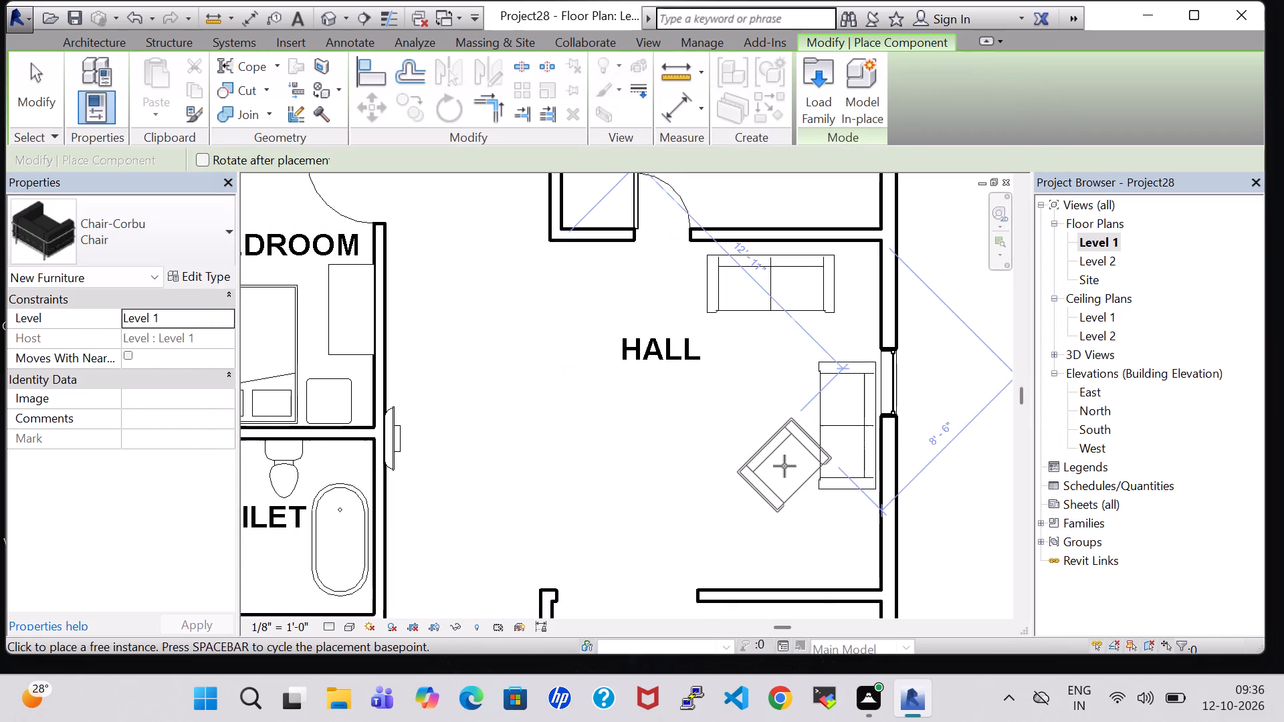
pyautogui.press('space')
pyautogui.press('space')
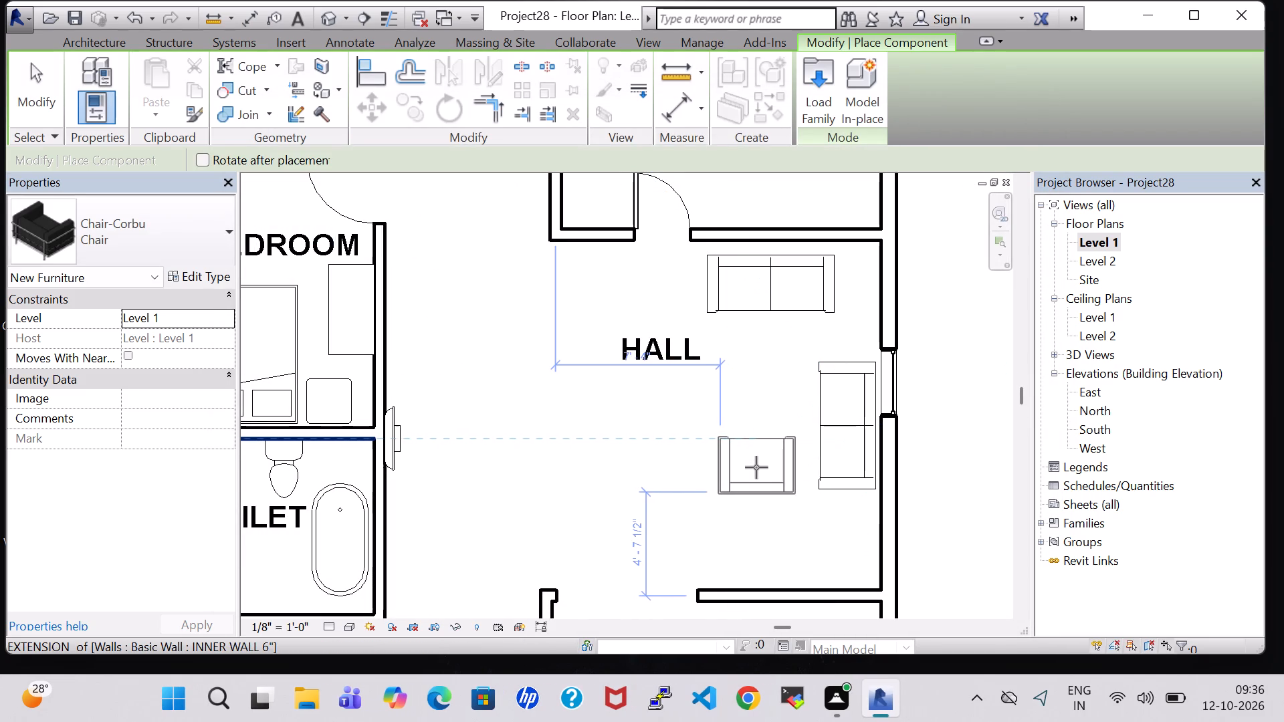
pyautogui.click(756, 467)
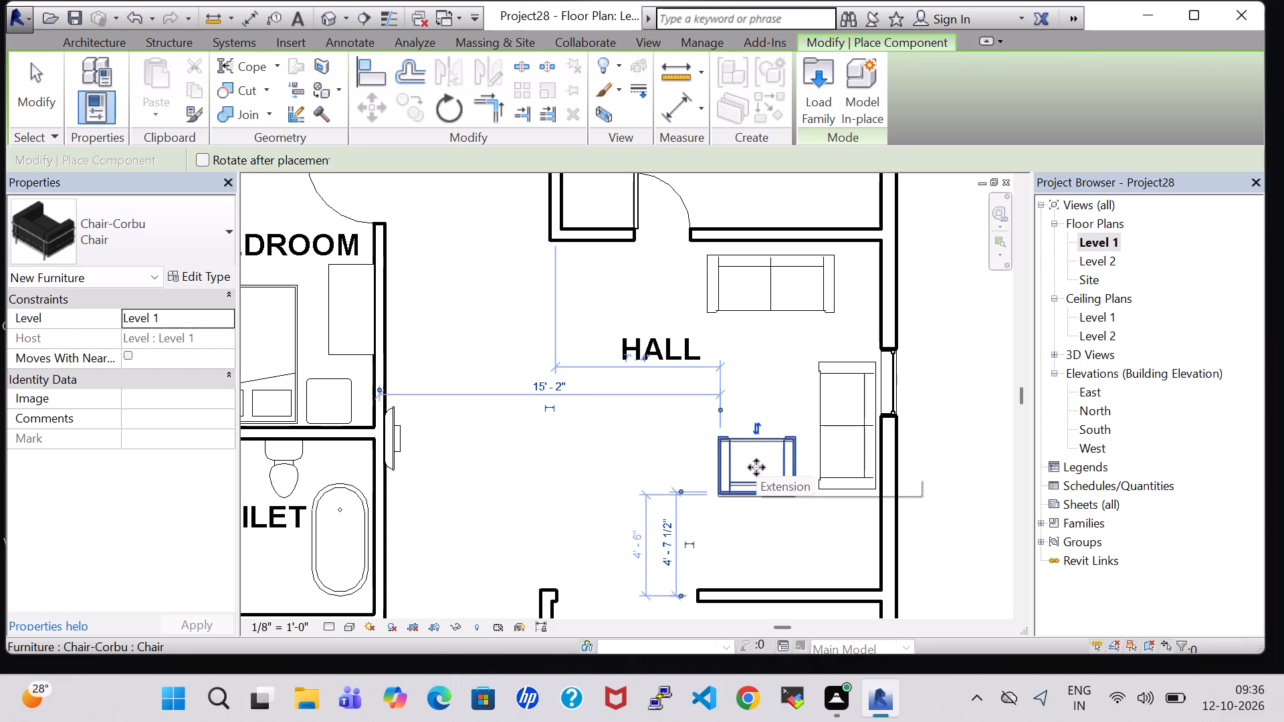
pyautogui.press('Escape')
pyautogui.press('Escape')
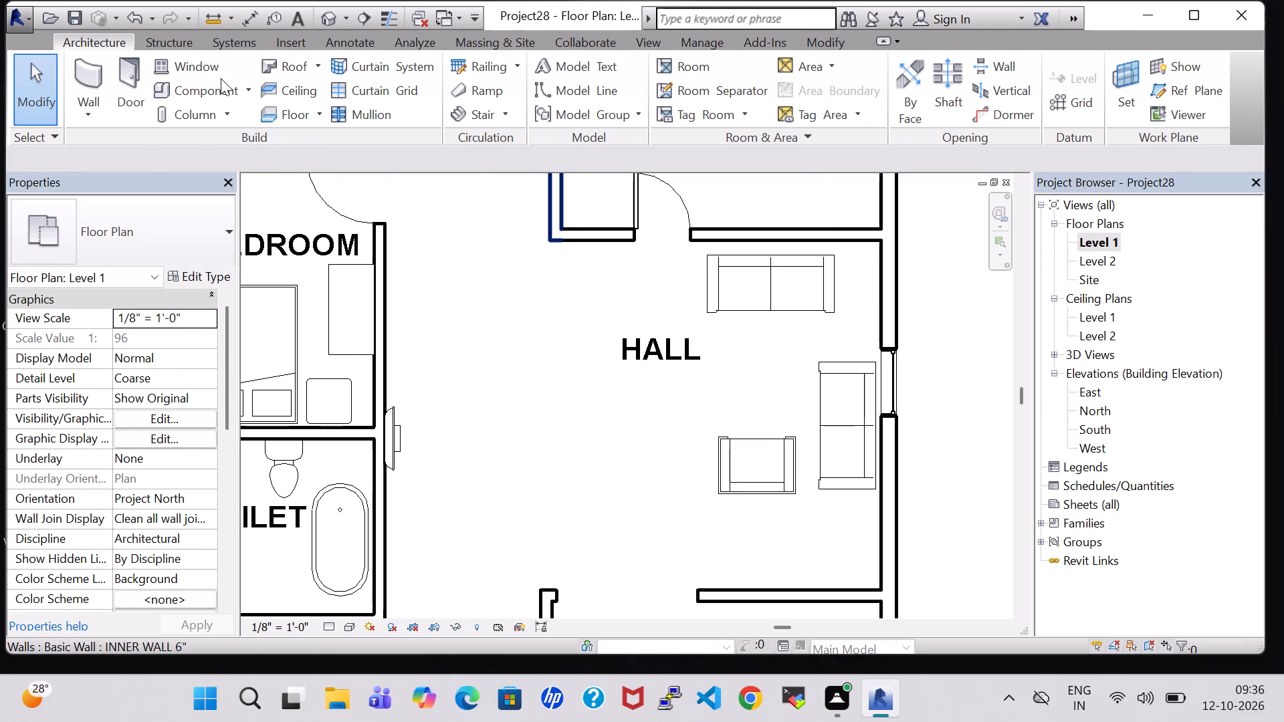
# Load the Table-Ellipse family from the Furniture library's Tables folder for component placement.
pyautogui.click(221, 91)
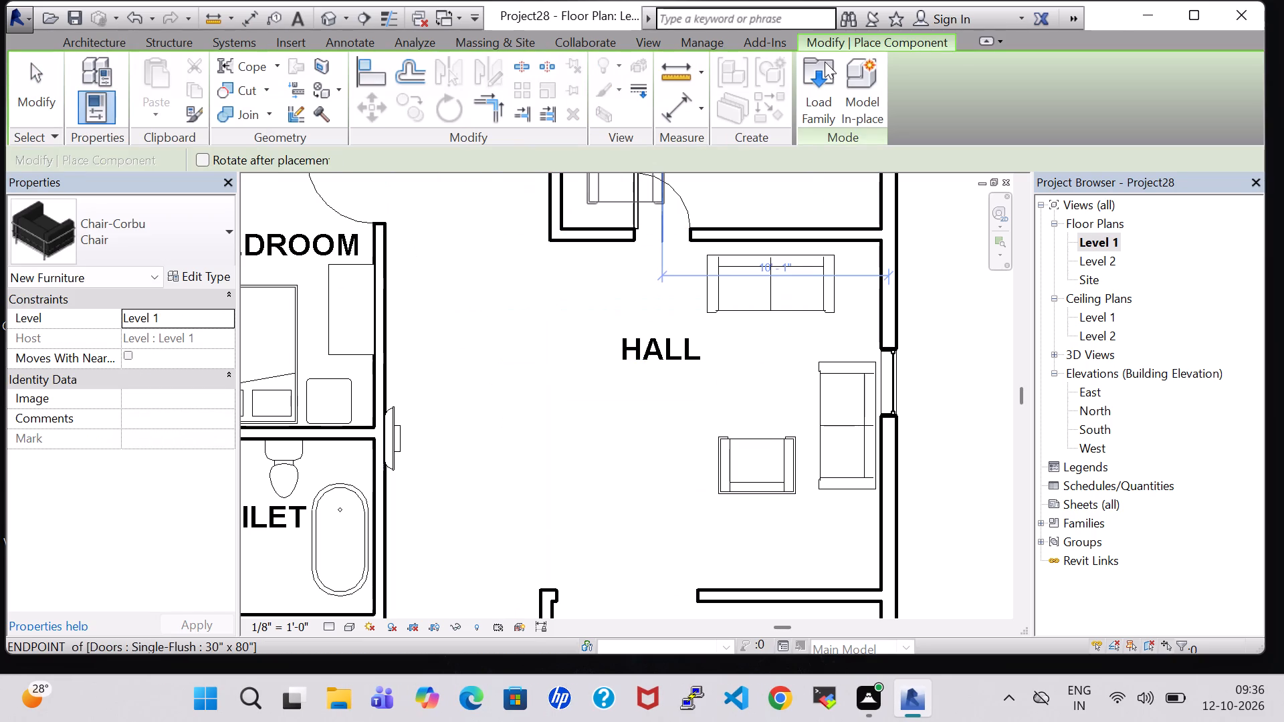
pyautogui.click(825, 62)
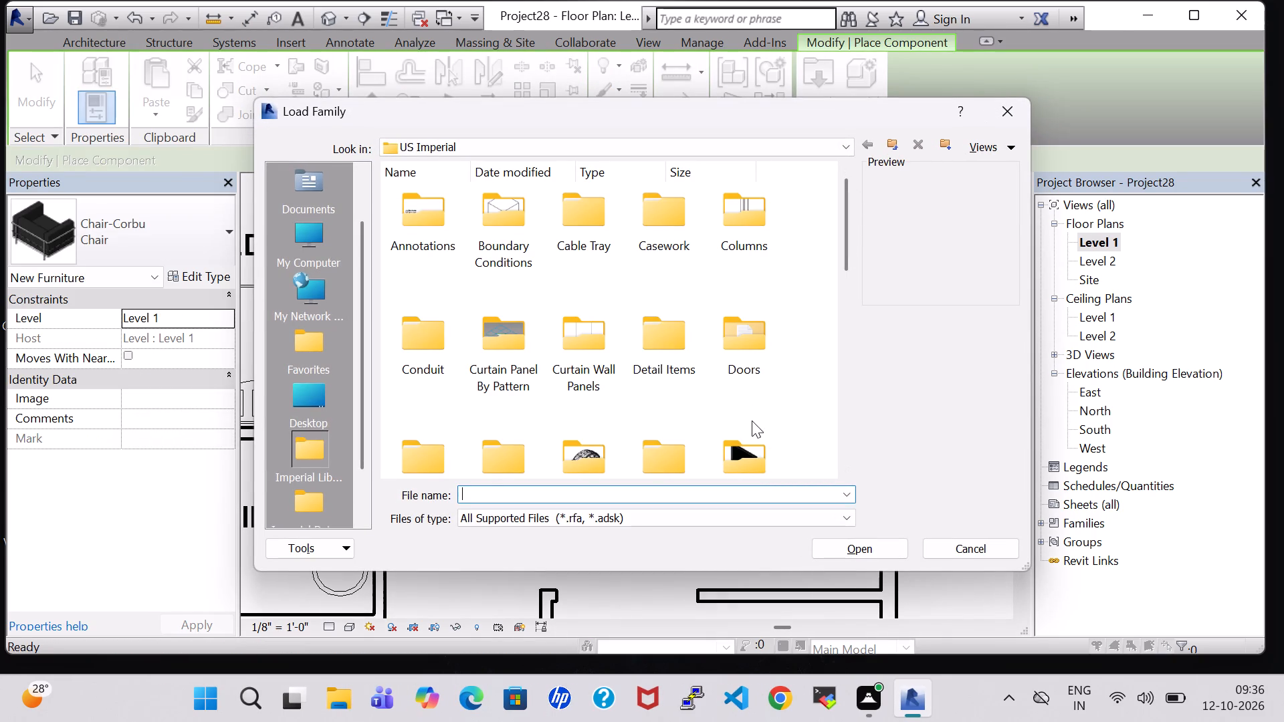
pyautogui.click(753, 487)
pyautogui.doubleClick(746, 455)
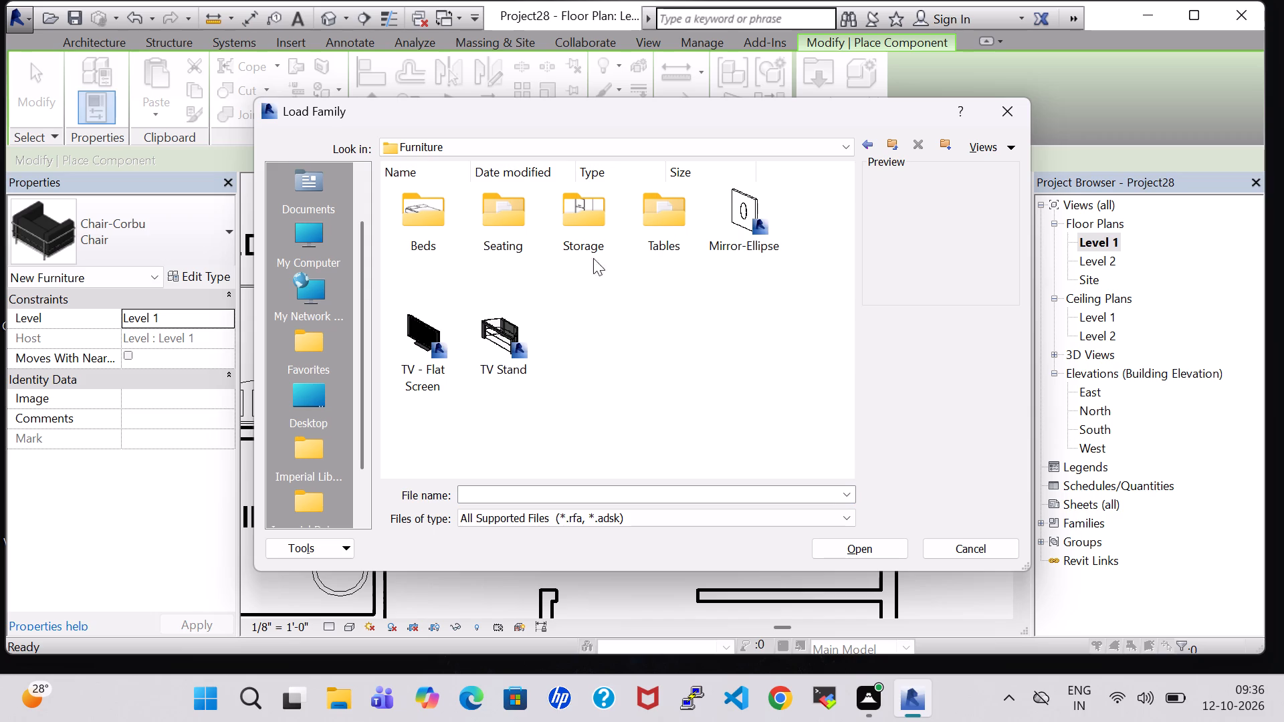
pyautogui.doubleClick(659, 233)
pyautogui.click(530, 326)
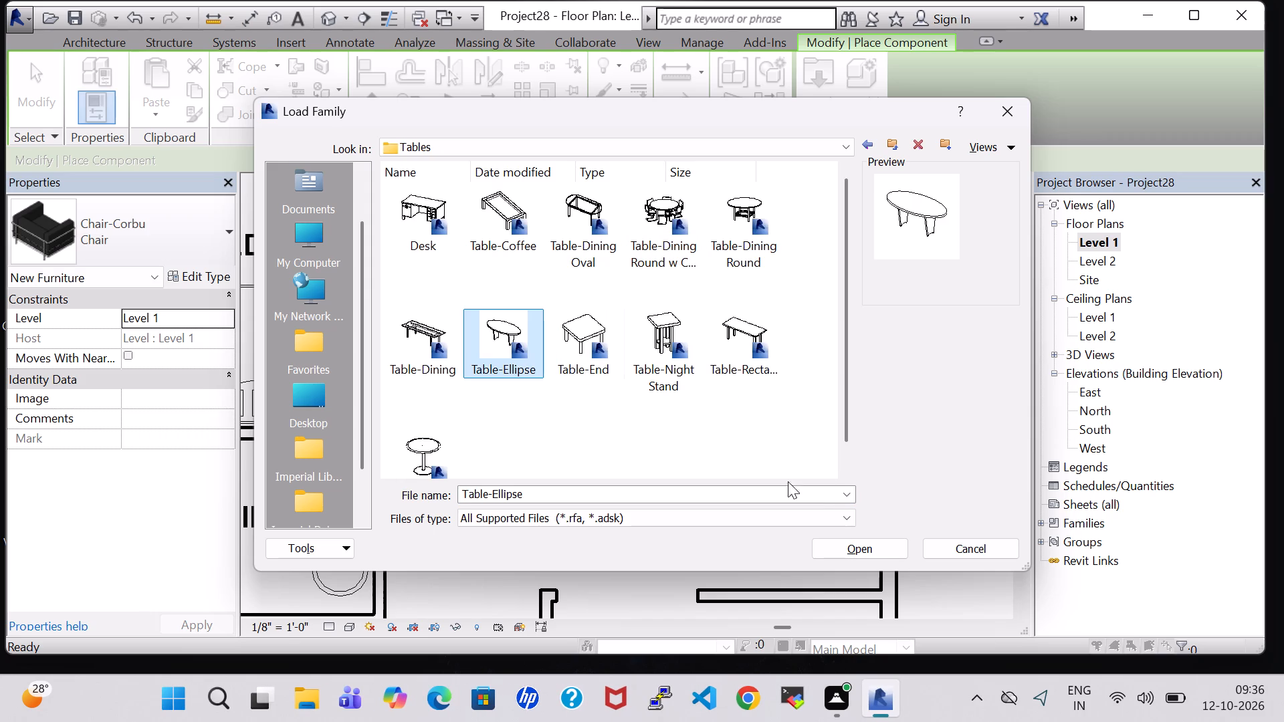
pyautogui.click(883, 555)
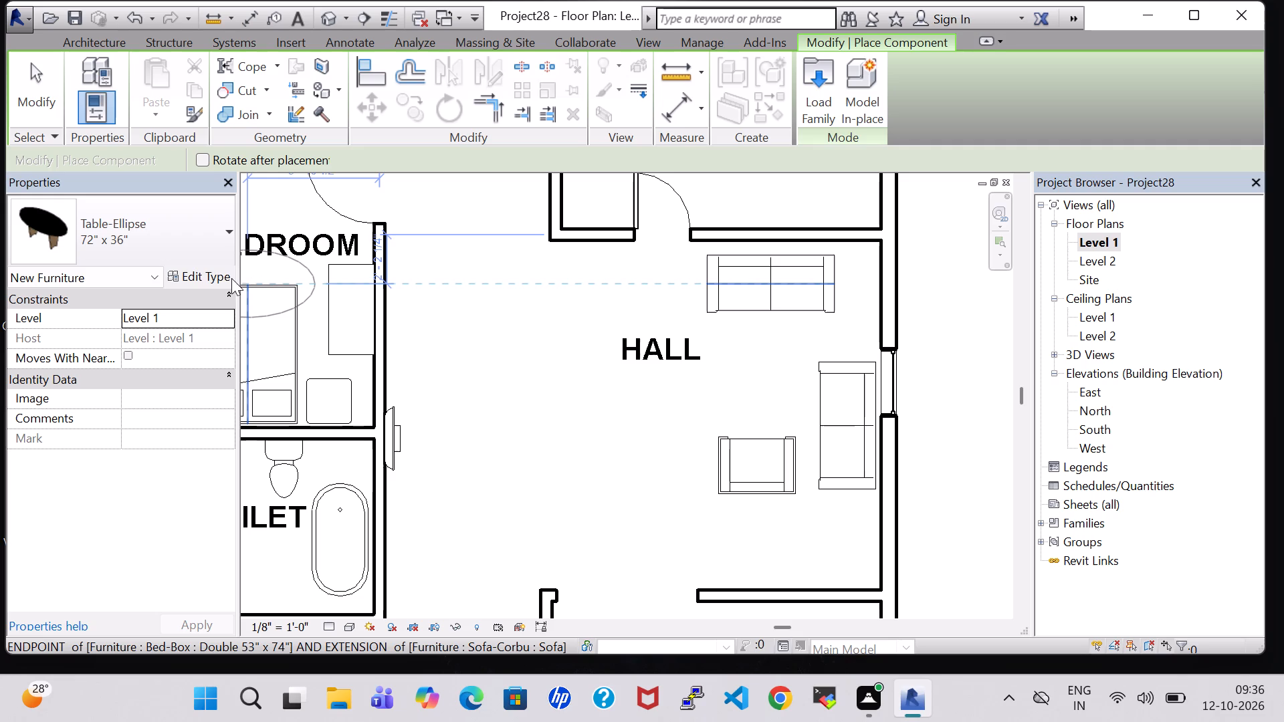
# Set the Table-Ellipse type for placement to 60" x 48".
pyautogui.click(196, 267)
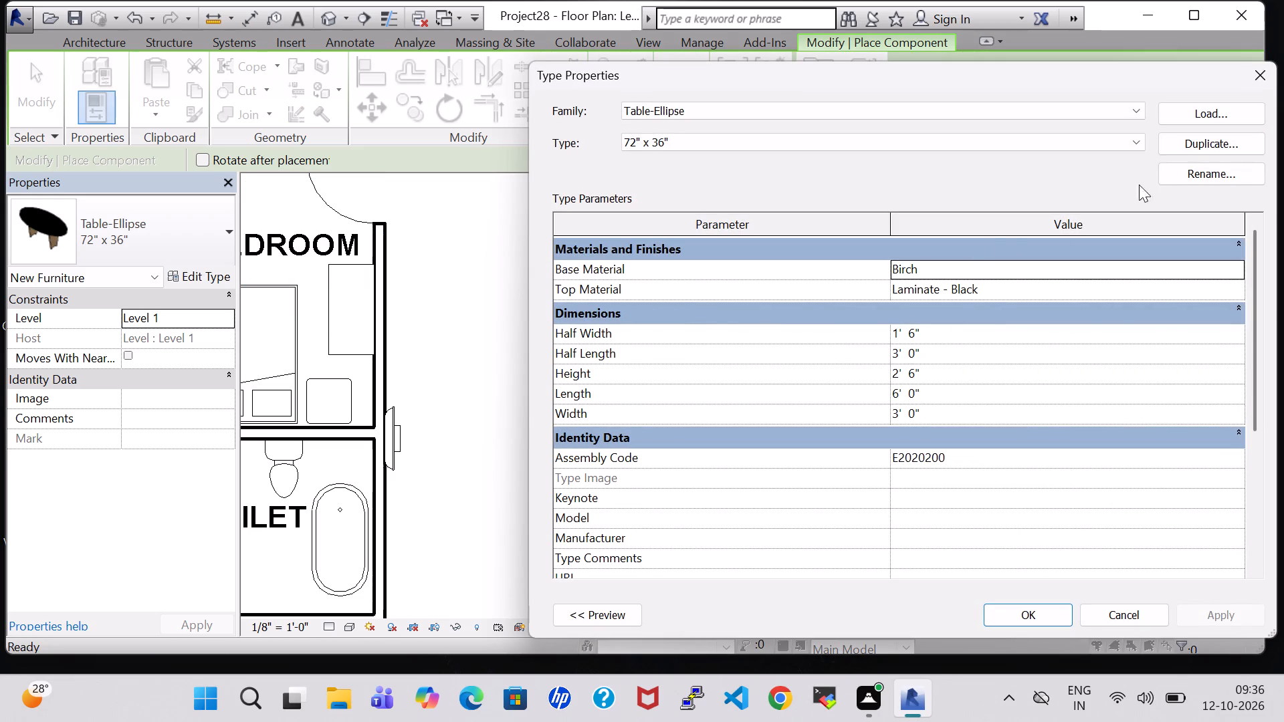
pyautogui.click(1080, 149)
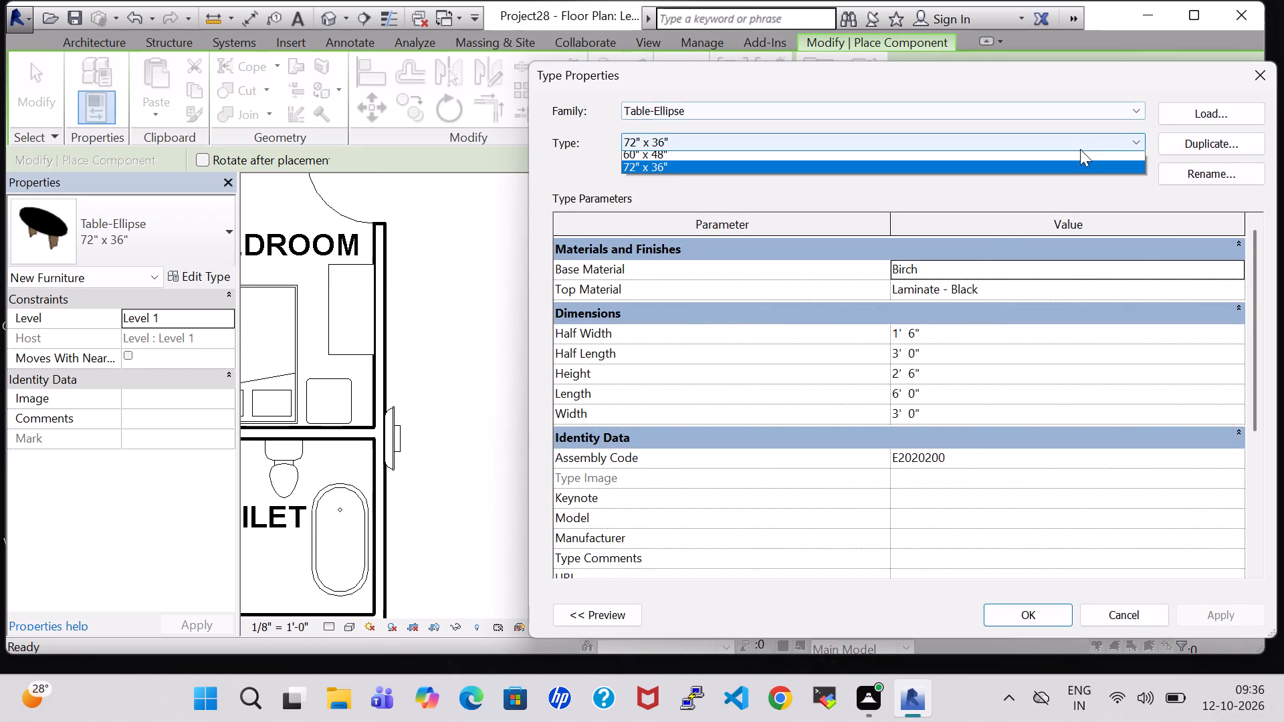
pyautogui.click(1025, 159)
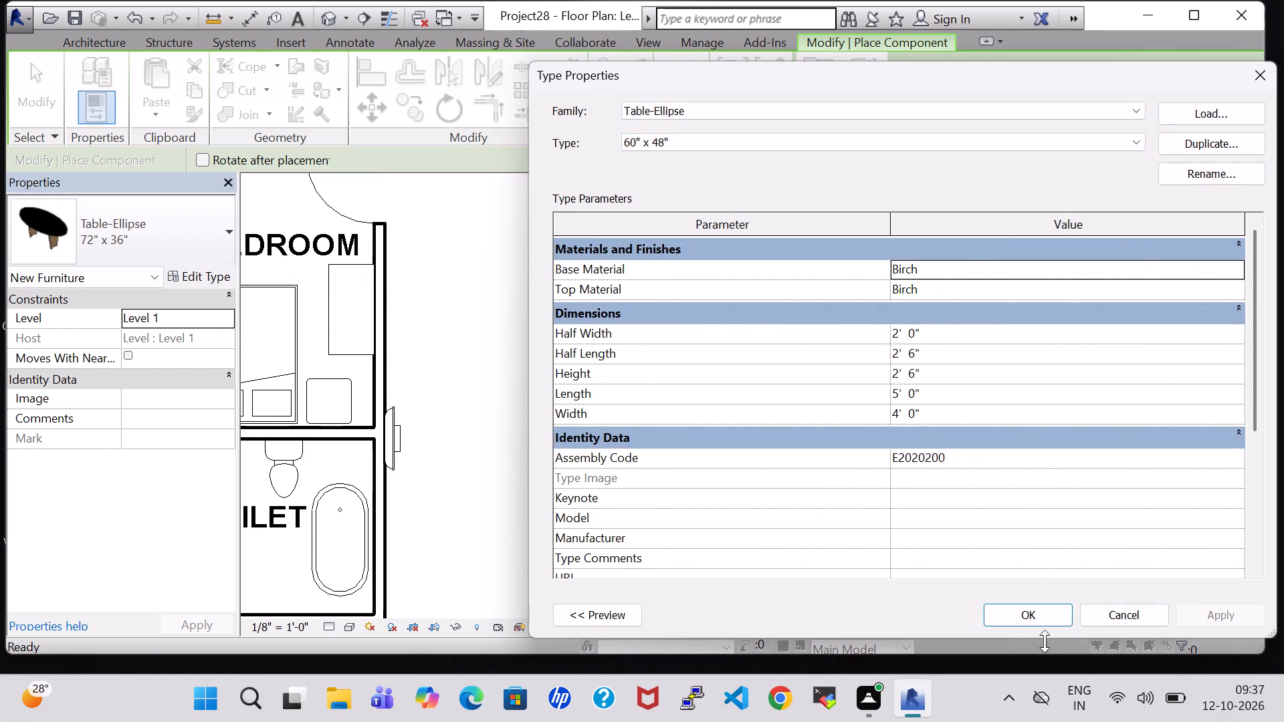
pyautogui.click(1022, 610)
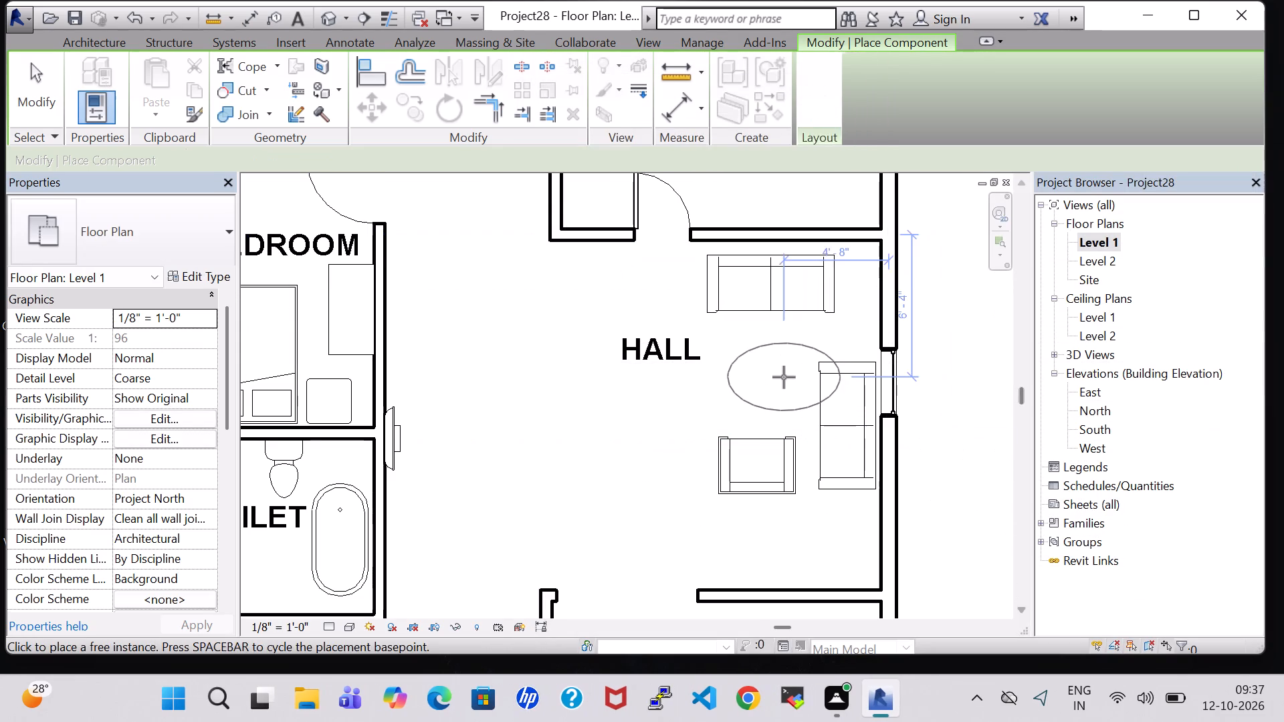
# Place one 60" x 48" Table-Ellipse in HALL between the north sofa and the chair, centred on the chair.
pyautogui.click(750, 382)
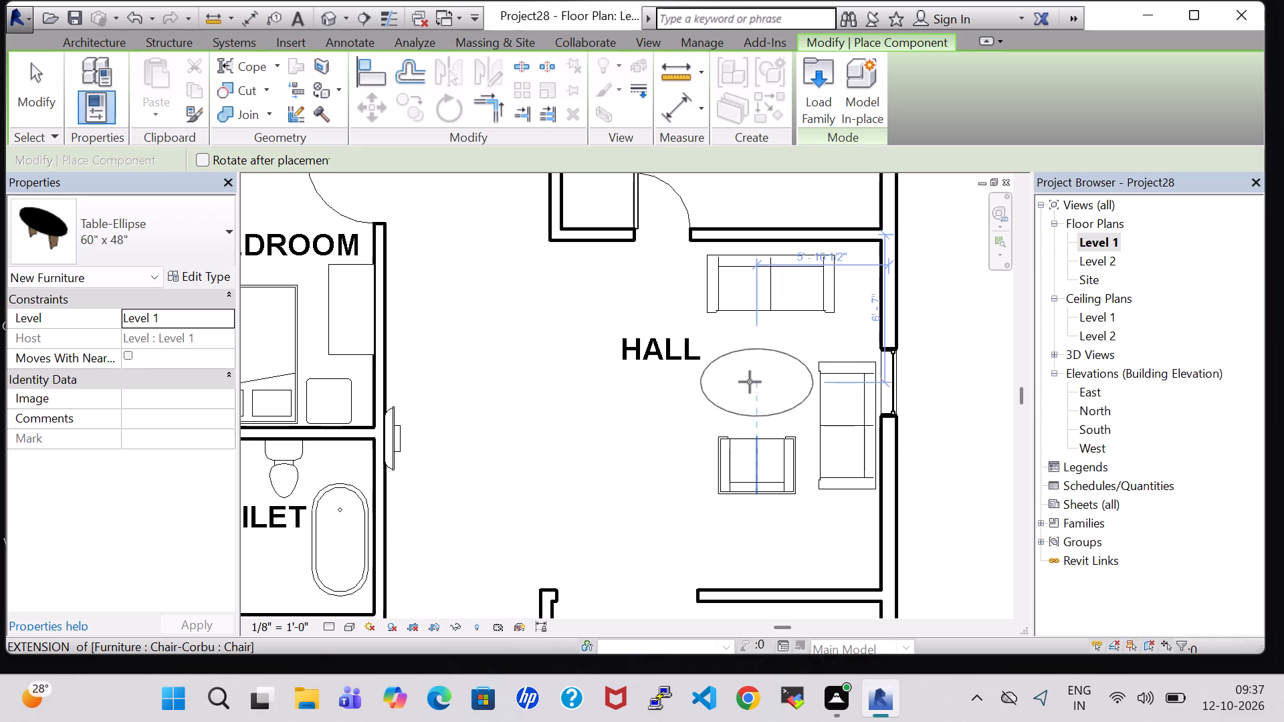
pyautogui.press('Escape')
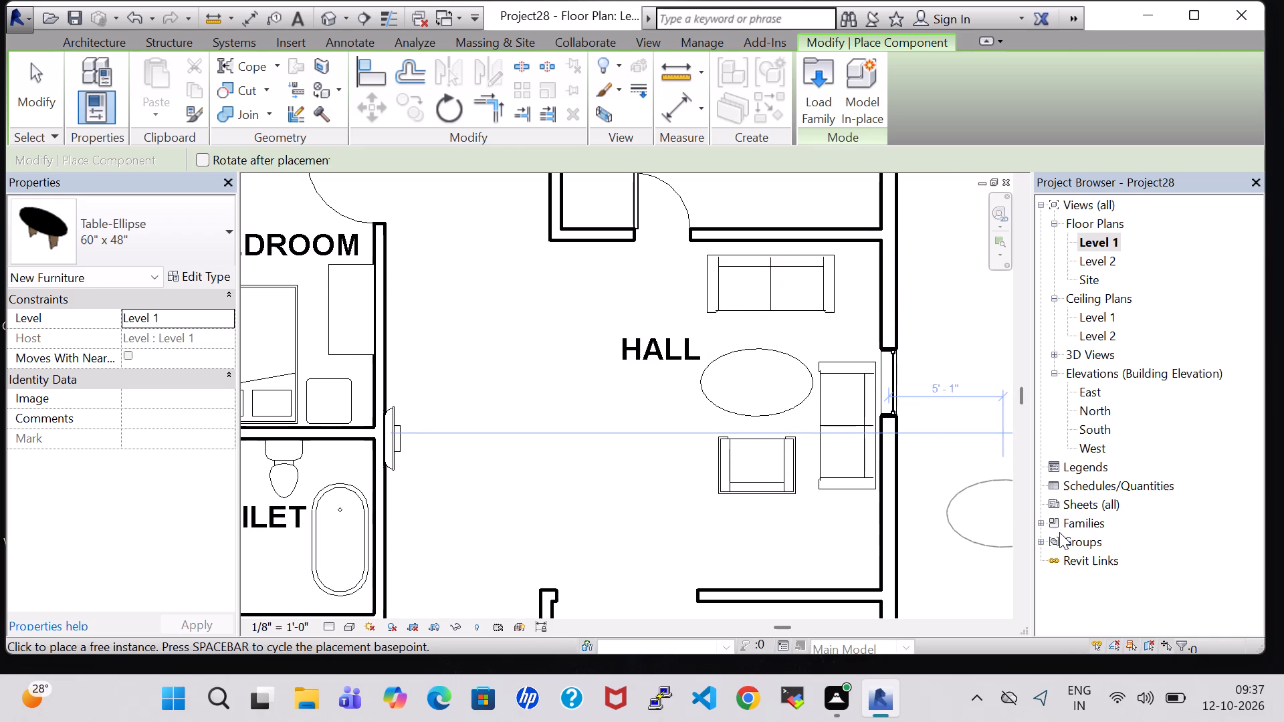
pyautogui.press('Escape')
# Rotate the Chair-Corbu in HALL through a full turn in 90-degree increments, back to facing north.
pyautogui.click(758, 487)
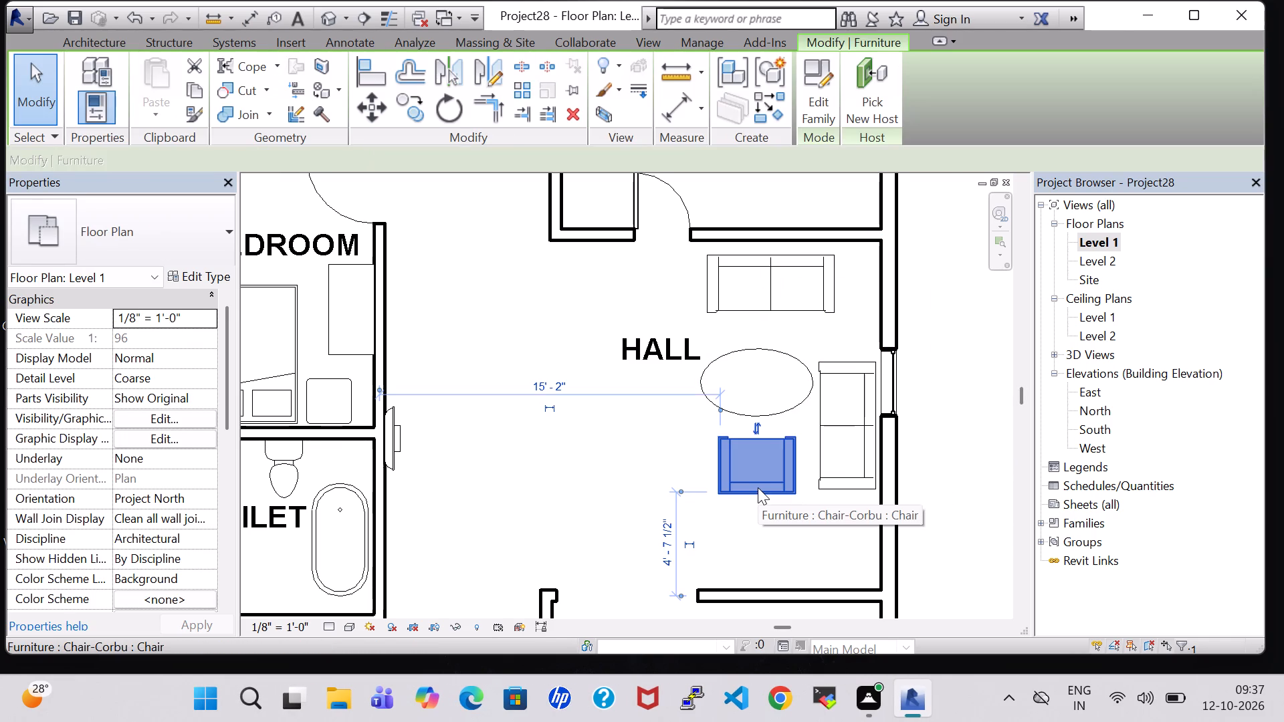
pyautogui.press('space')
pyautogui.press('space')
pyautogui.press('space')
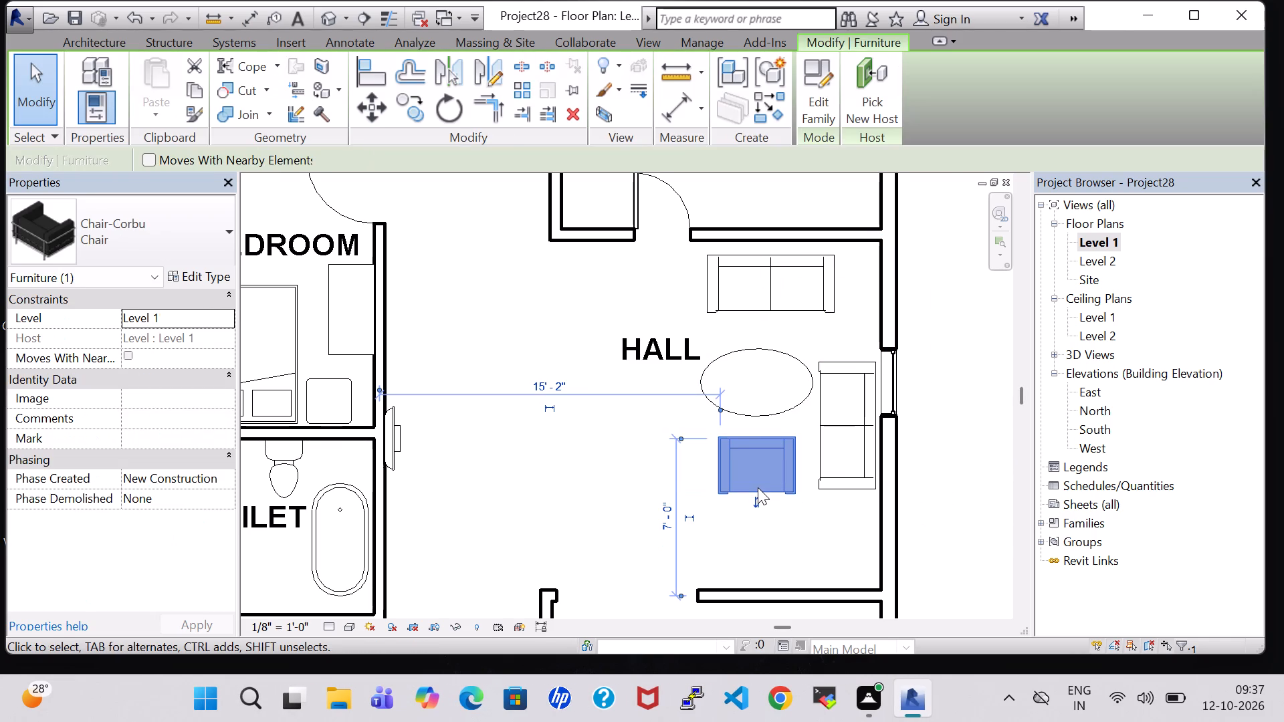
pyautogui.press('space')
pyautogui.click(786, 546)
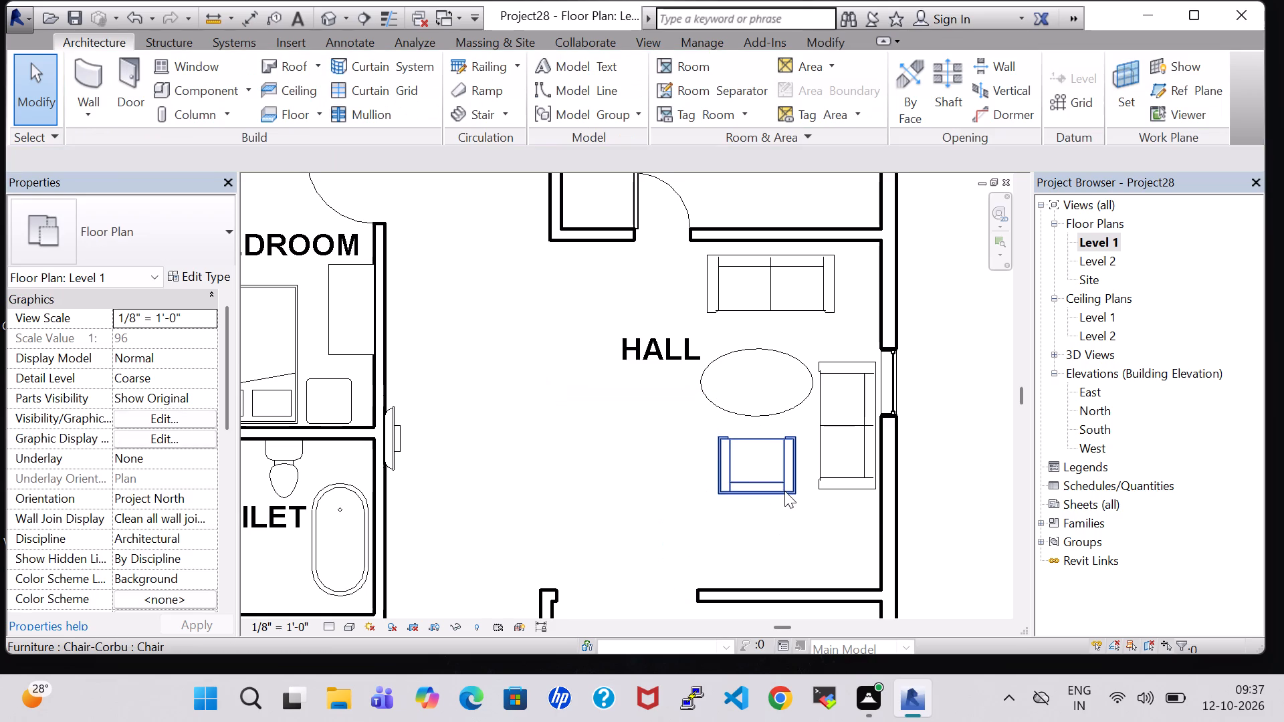
# Nudge the Chair-Corbu in HALL south to about 3' 9 1/2" from the south wall and slightly west.
pyautogui.click(784, 491)
pyautogui.press('Down')
pyautogui.press('Down')
pyautogui.press('Down')
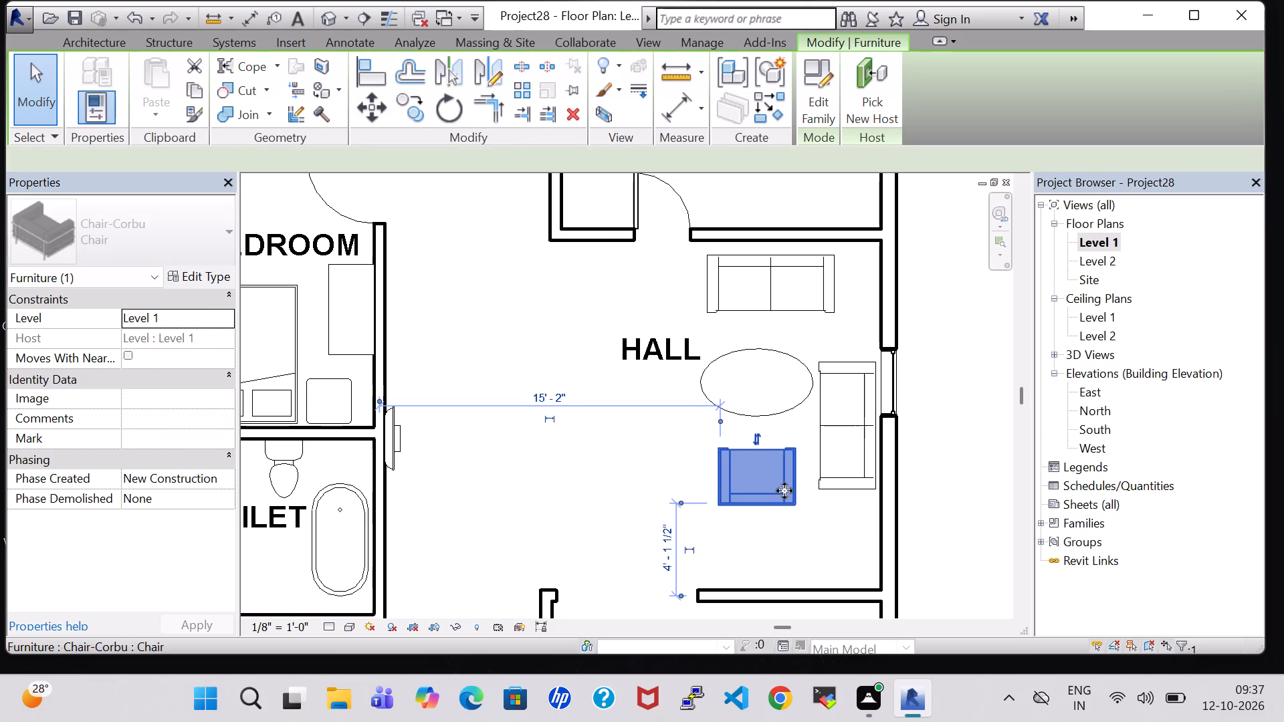
pyautogui.press('Left')
pyautogui.press('Left')
pyautogui.press('Left')
pyautogui.press('Left')
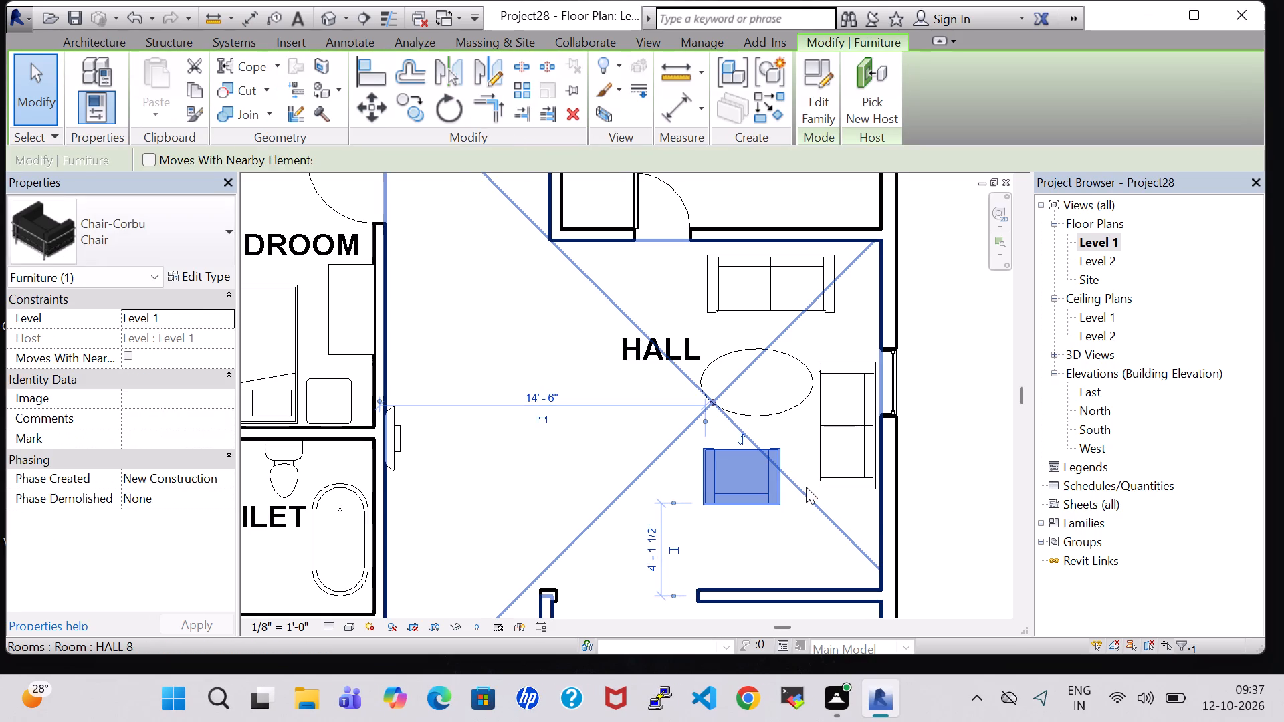
pyautogui.press('Down')
pyautogui.press('Down')
pyautogui.press('Right')
pyautogui.press('Right')
pyautogui.press('Right')
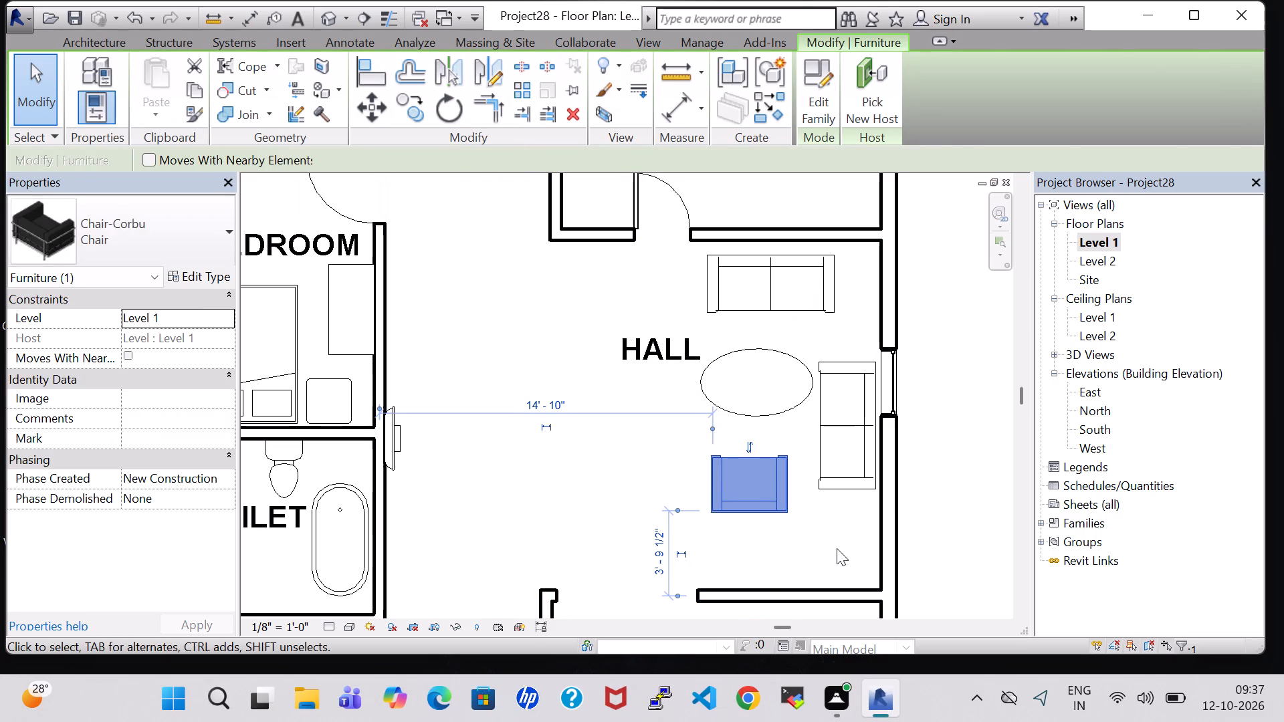
pyautogui.click(850, 567)
# Nudge the east-wall Sofa-Corbu in HALL north to about 5' 10" from the south wall.
pyautogui.click(858, 414)
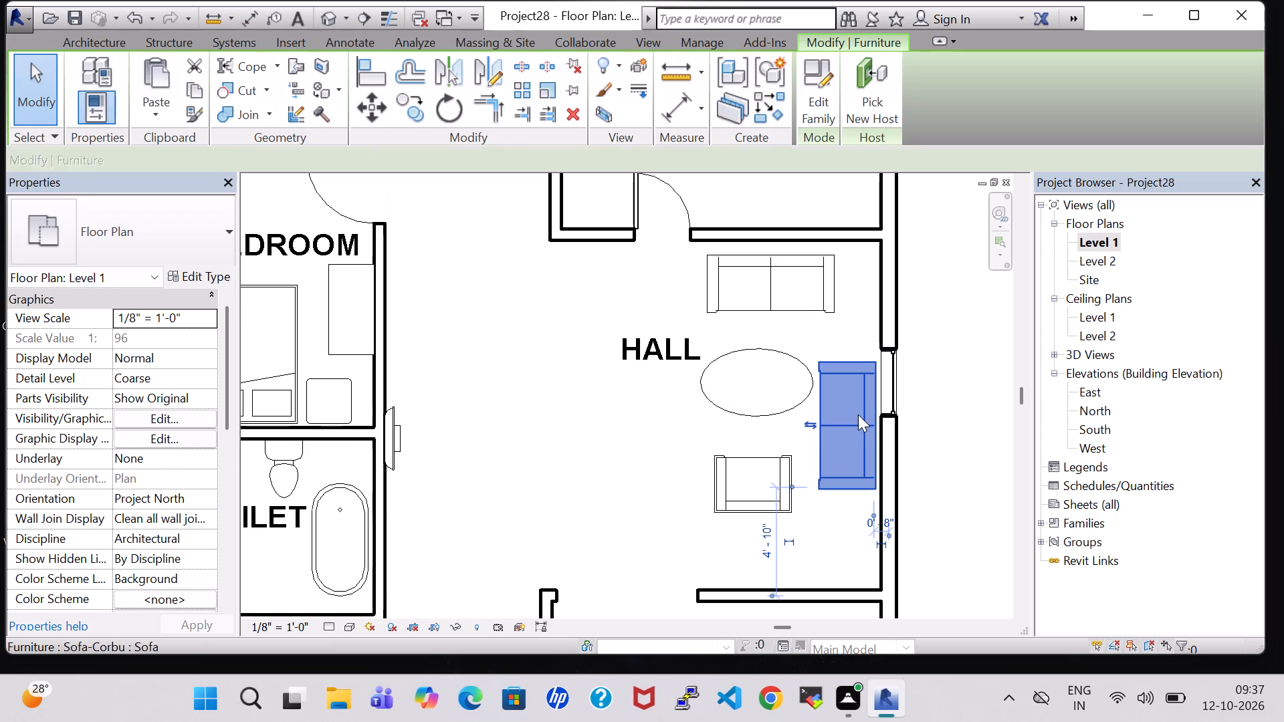
pyautogui.press('Up')
pyautogui.press('Up')
pyautogui.press('Up')
pyautogui.press('Up')
pyautogui.press('Up')
pyautogui.press('Up')
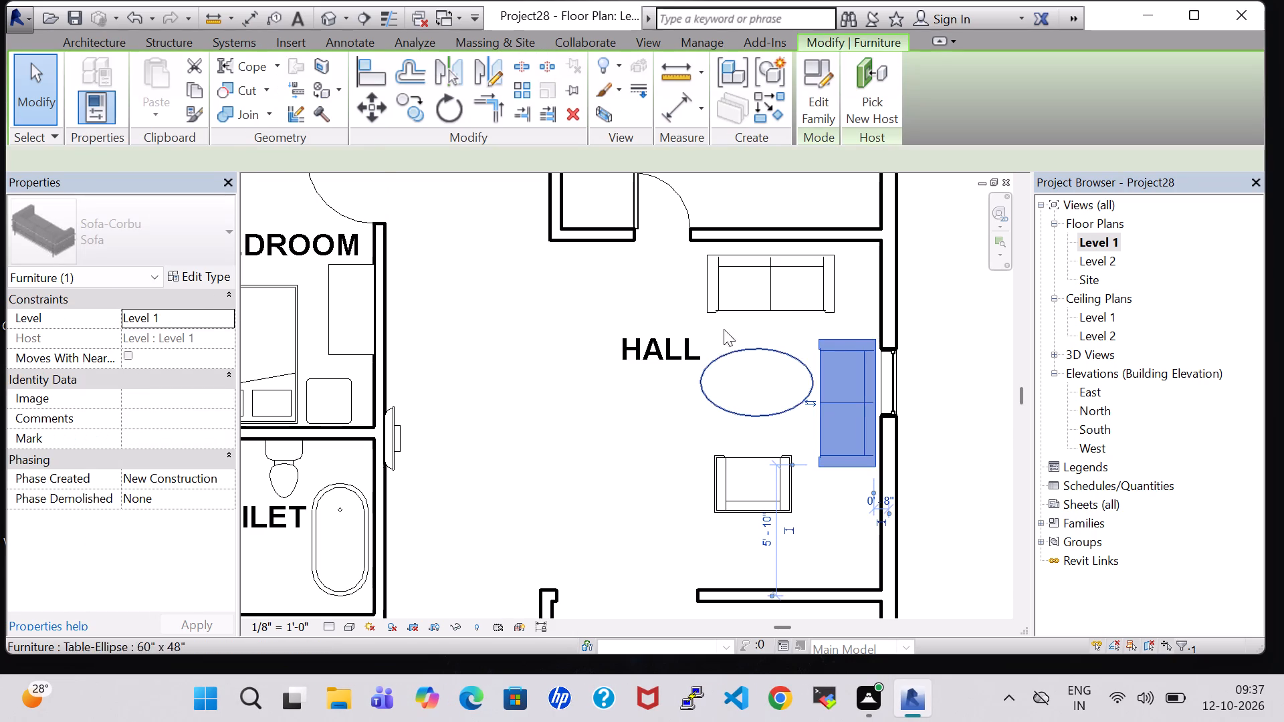
pyautogui.click(841, 537)
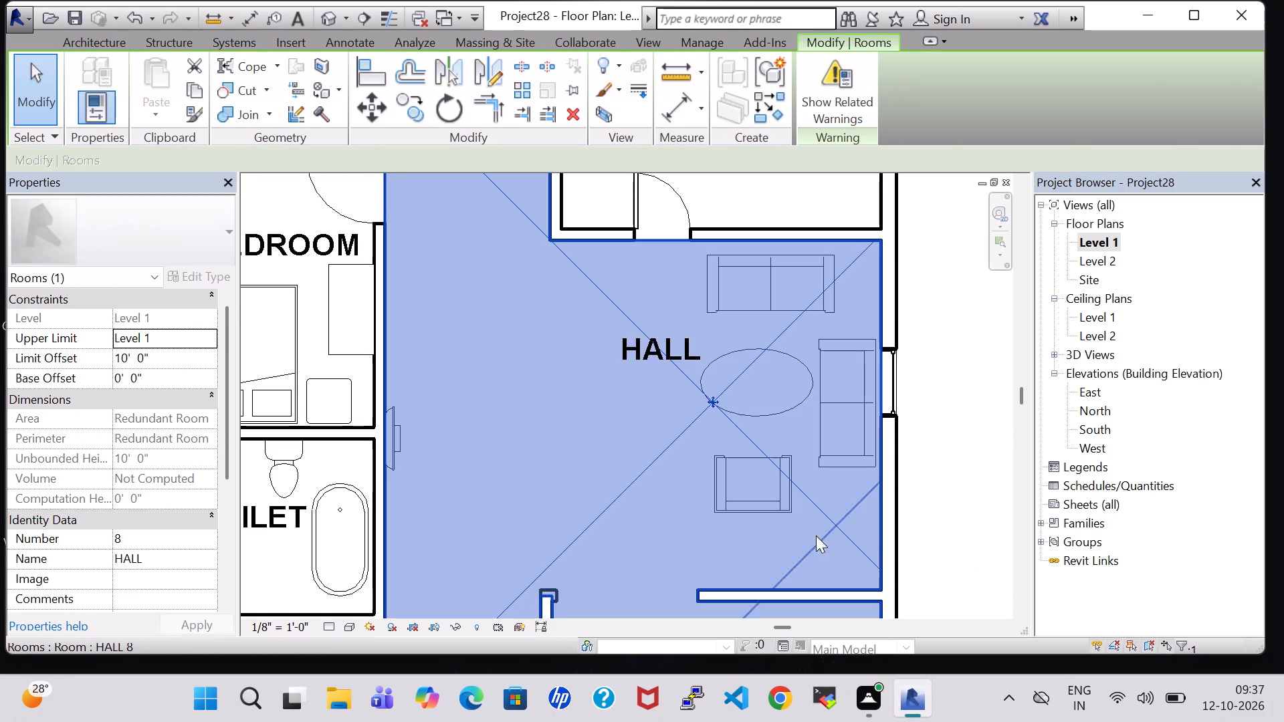
pyautogui.click(647, 513)
# Rename the unnamed room north of HALL as PUJA.
pyautogui.scroll(-1, 667, 521)
pyautogui.scroll(-2, 670, 608)
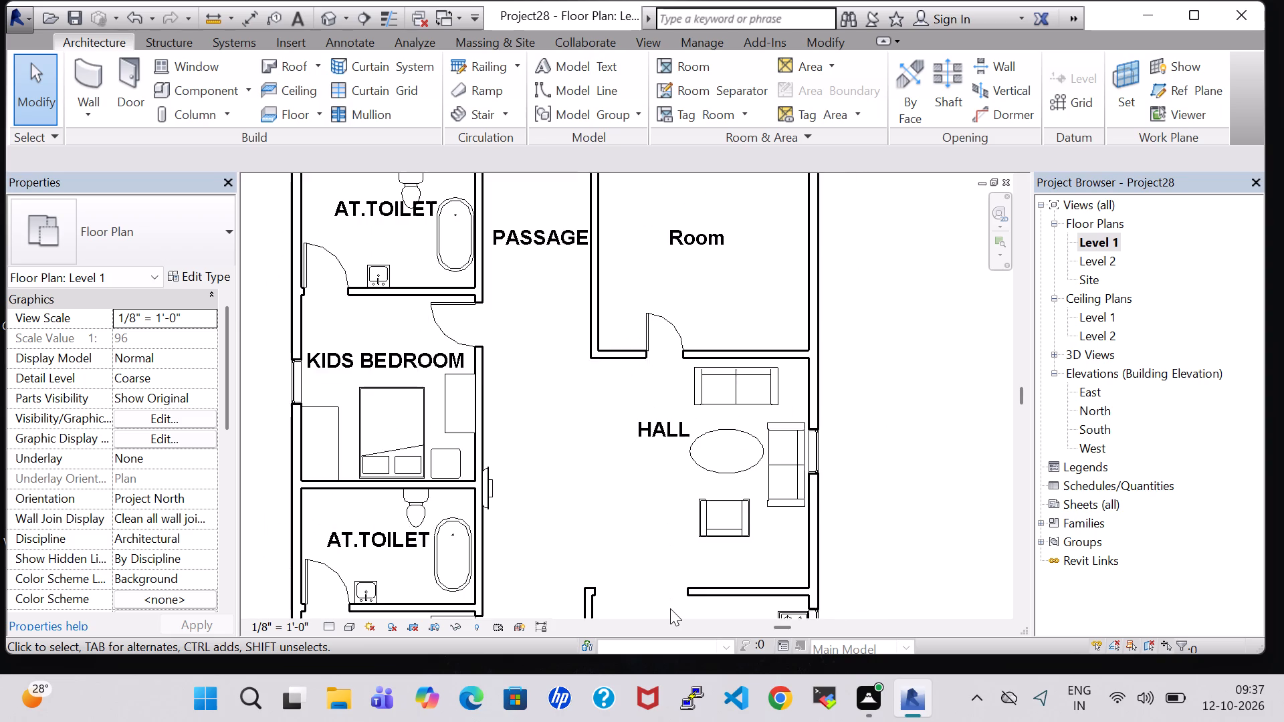
pyautogui.scroll(-2, 670, 608)
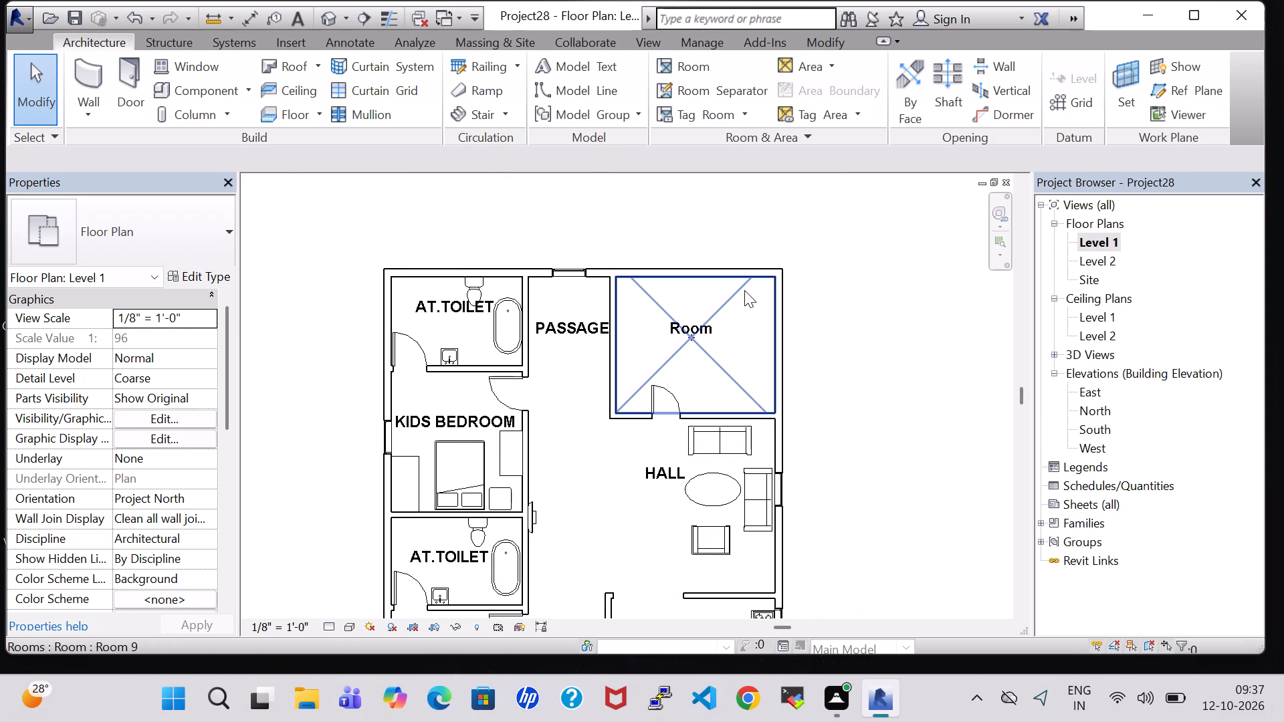
pyautogui.doubleClick(695, 321)
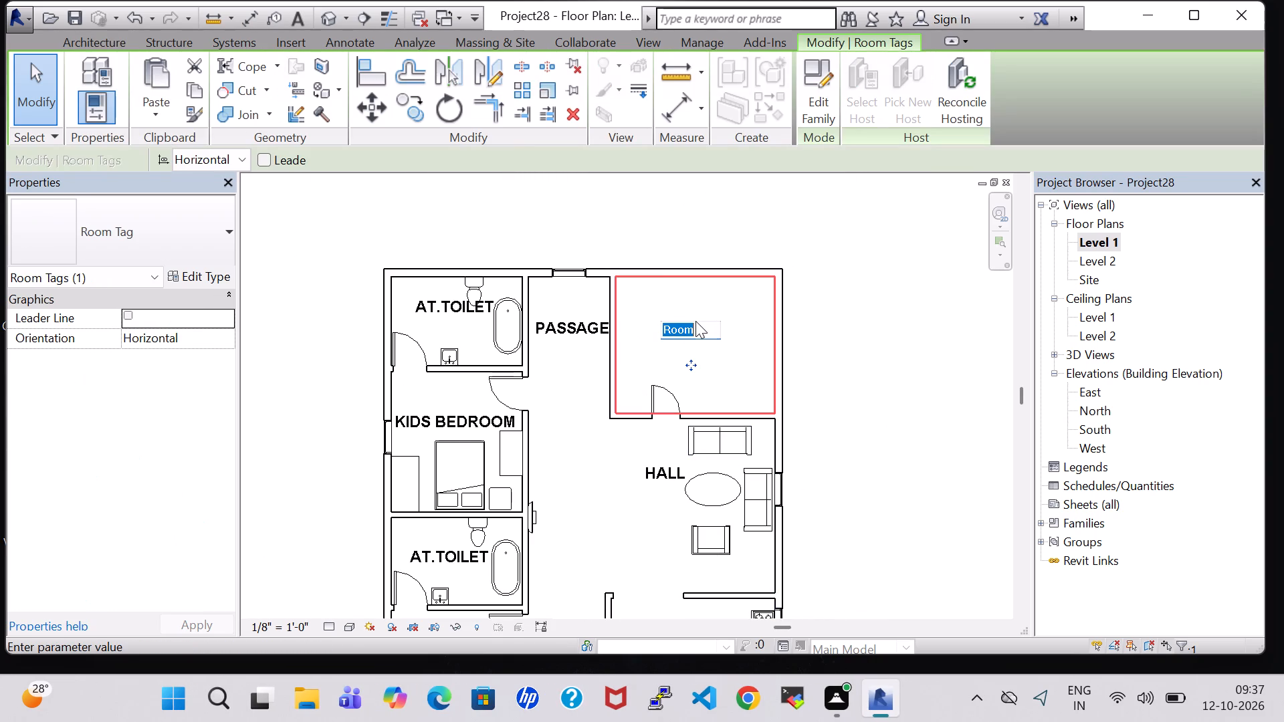
pyautogui.press('BackSpace')
pyautogui.write('PUJA')
pyautogui.press('Return')
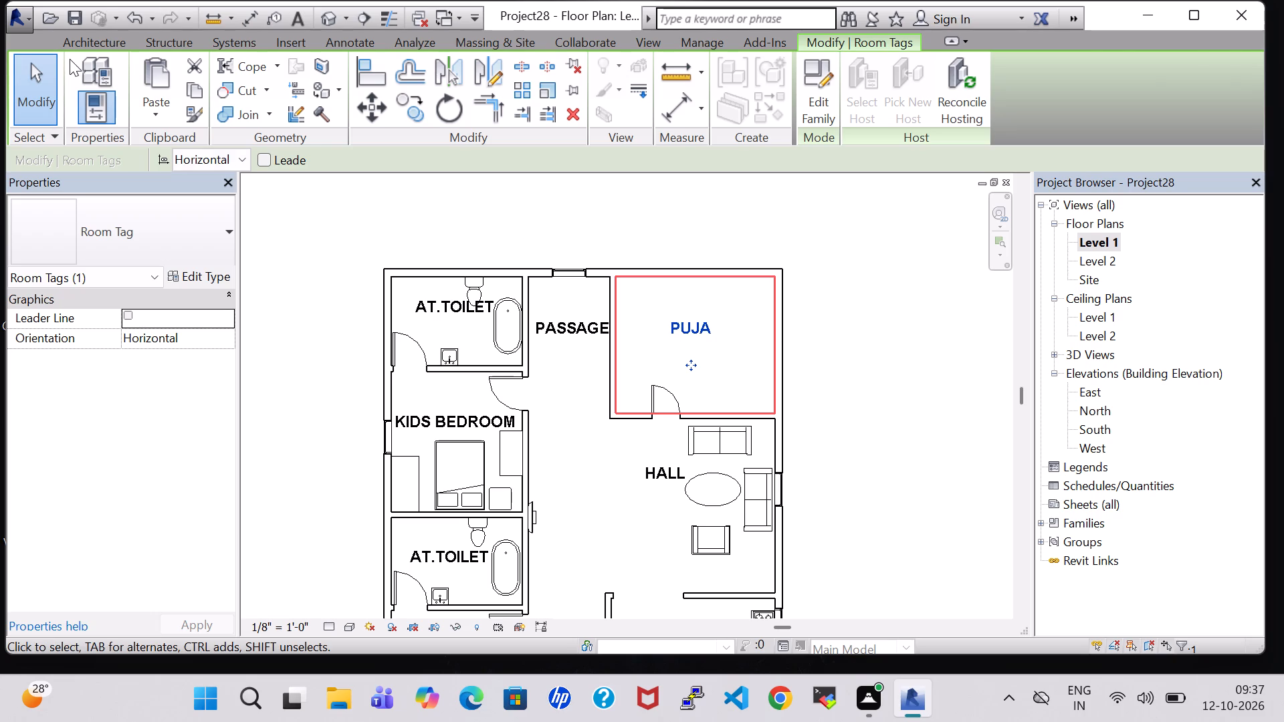
# Load the Washer family from the Specialty Equipment library's Domestic folder, leaving component placement without placing one.
pyautogui.click(86, 37)
pyautogui.click(205, 98)
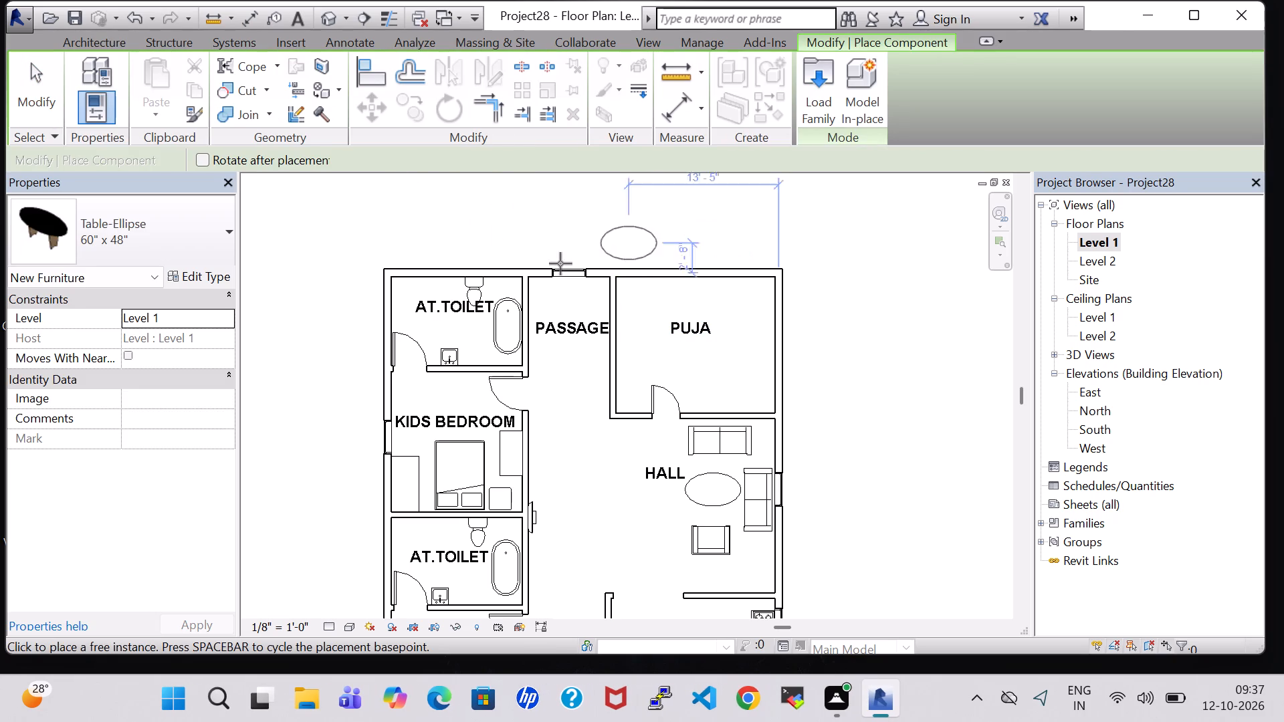
pyautogui.click(805, 115)
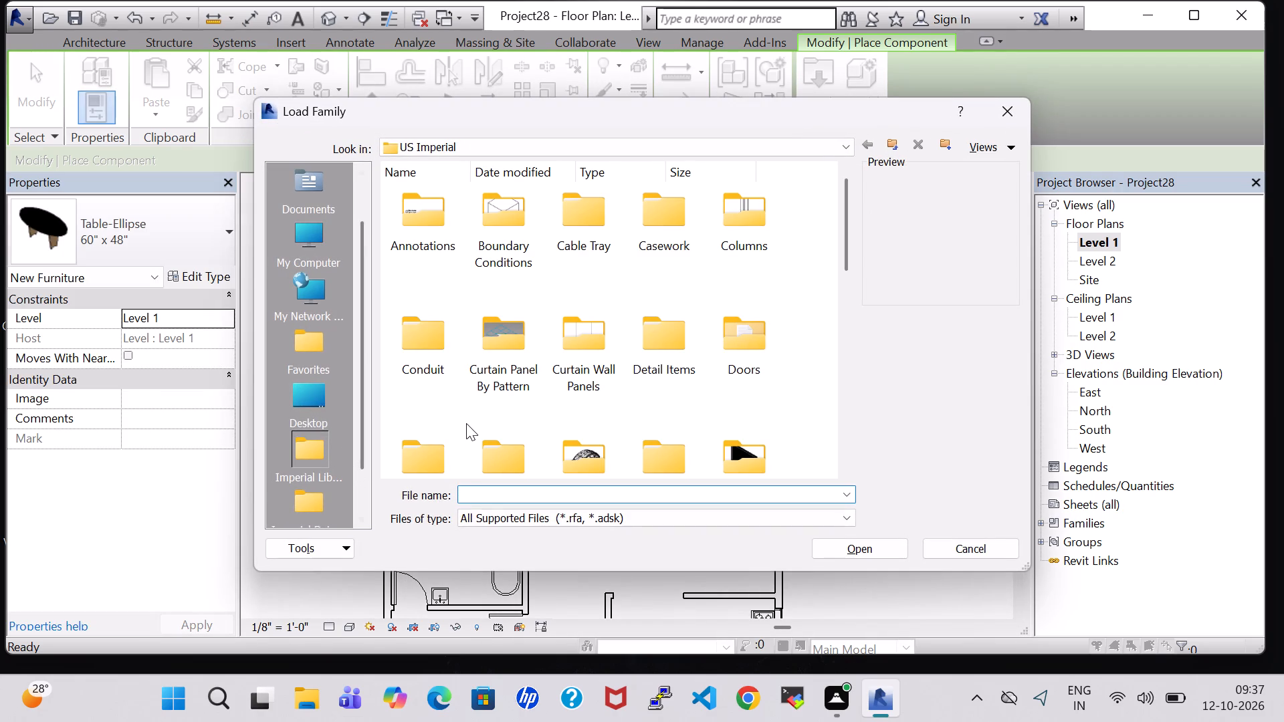
pyautogui.click(427, 448)
pyautogui.press('s')
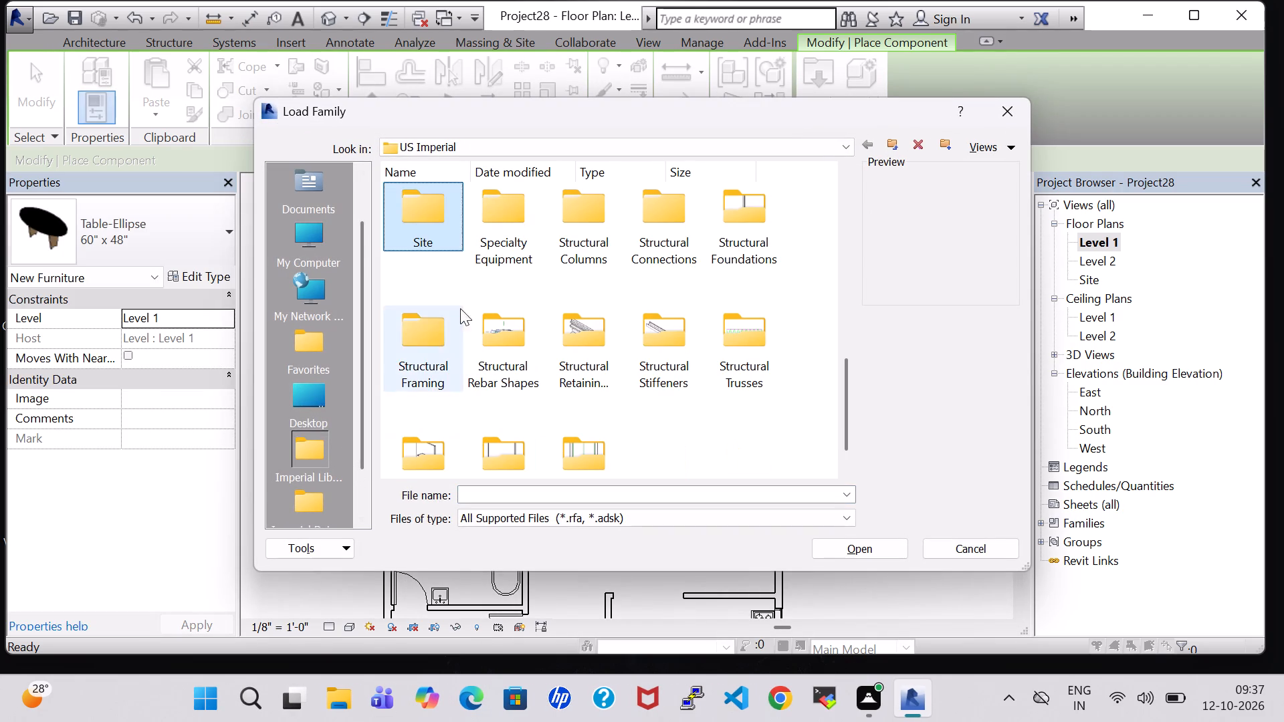
pyautogui.doubleClick(518, 205)
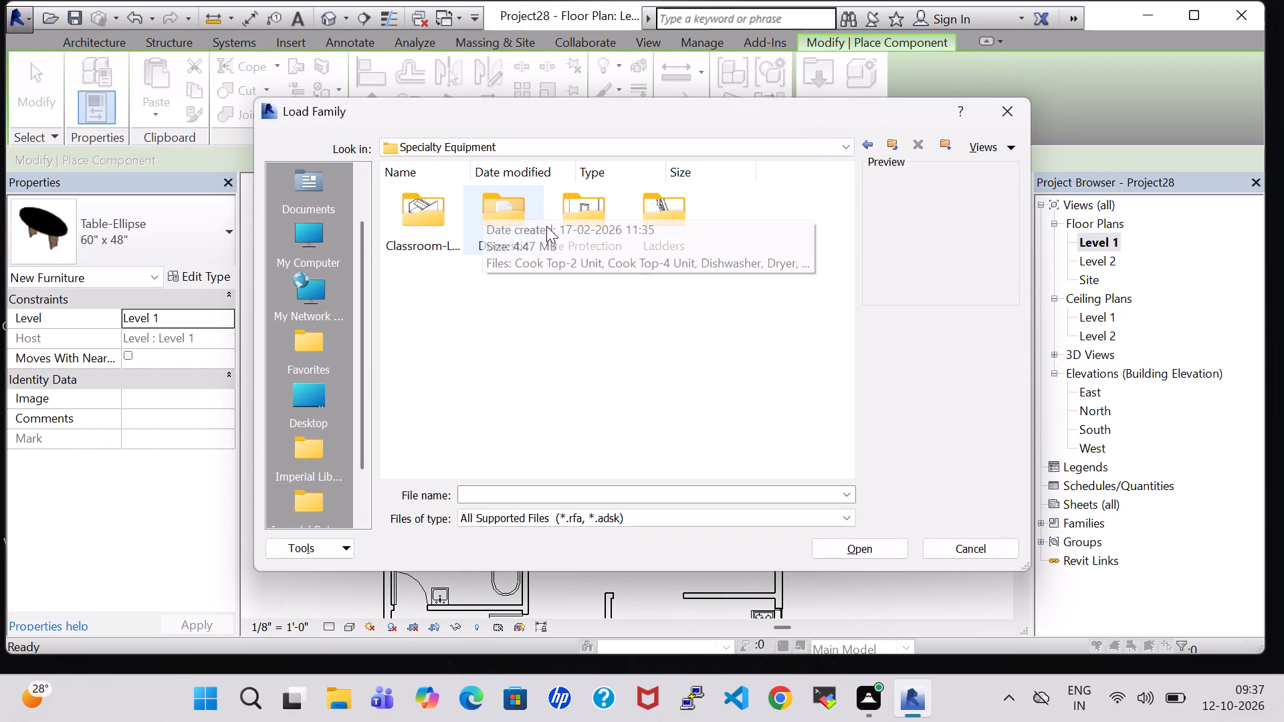
pyautogui.doubleClick(677, 210)
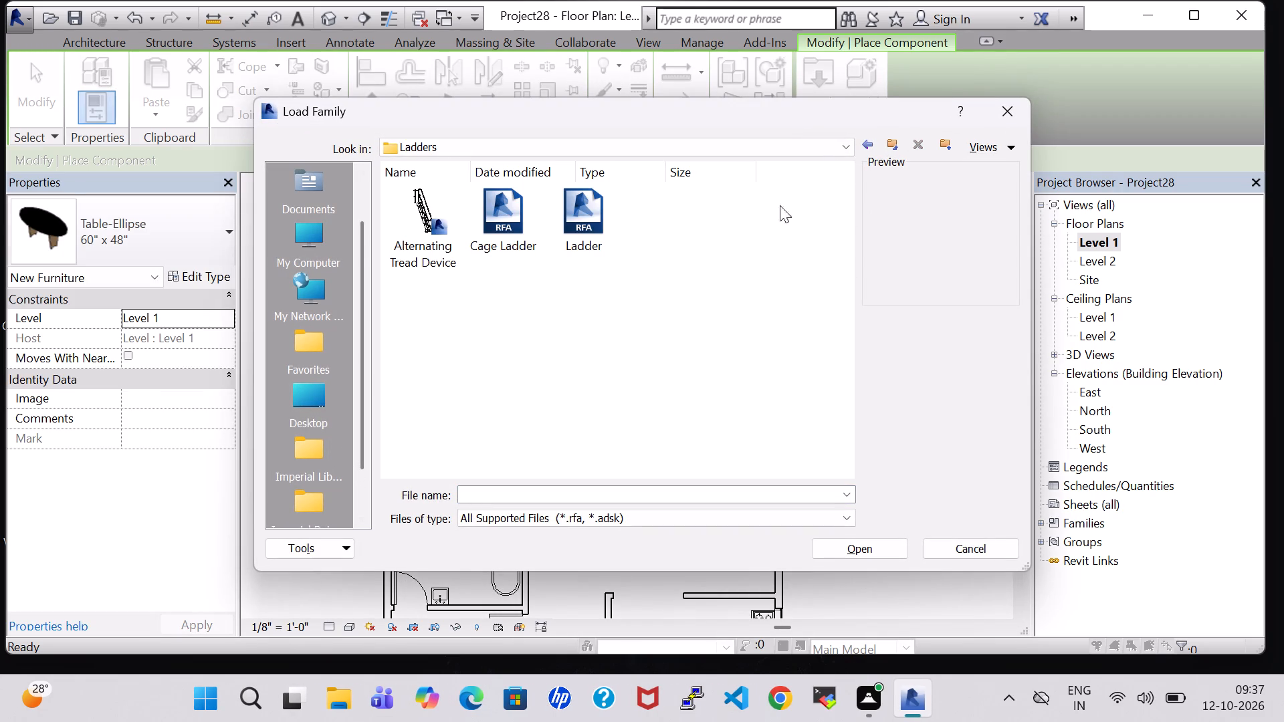
pyautogui.click(866, 146)
pyautogui.doubleClick(526, 193)
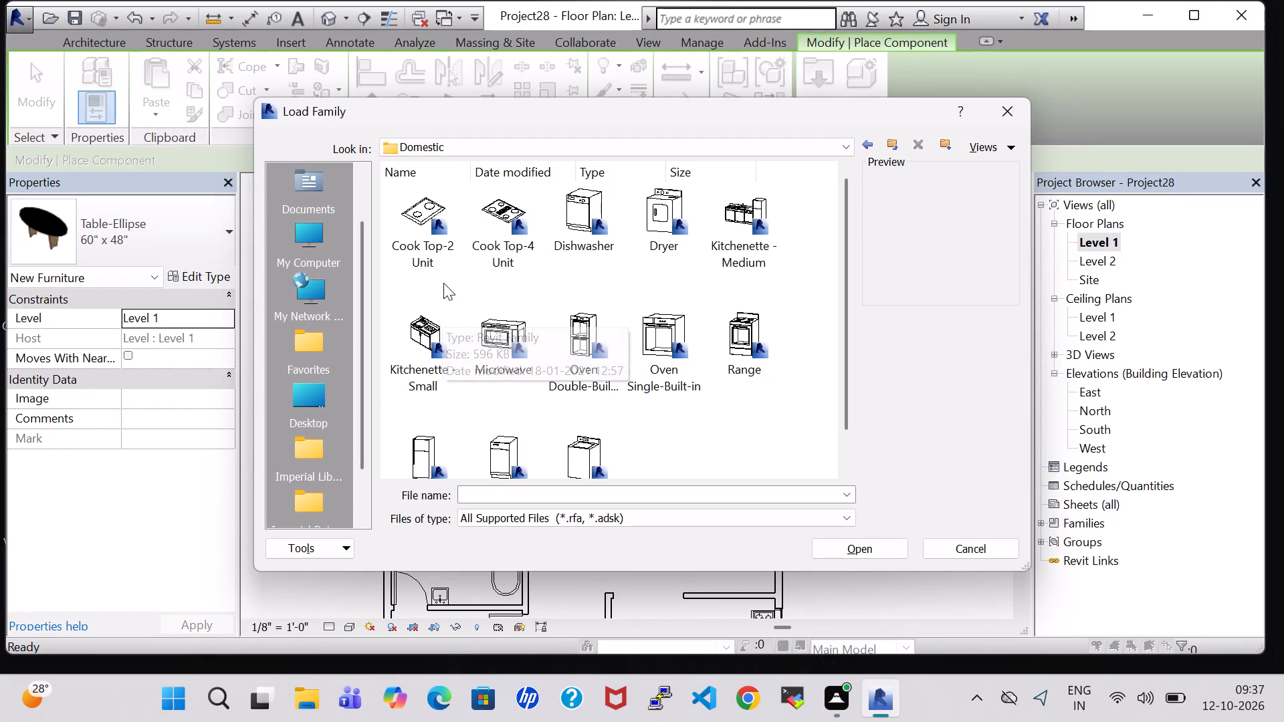
pyautogui.scroll(-1, 633, 267)
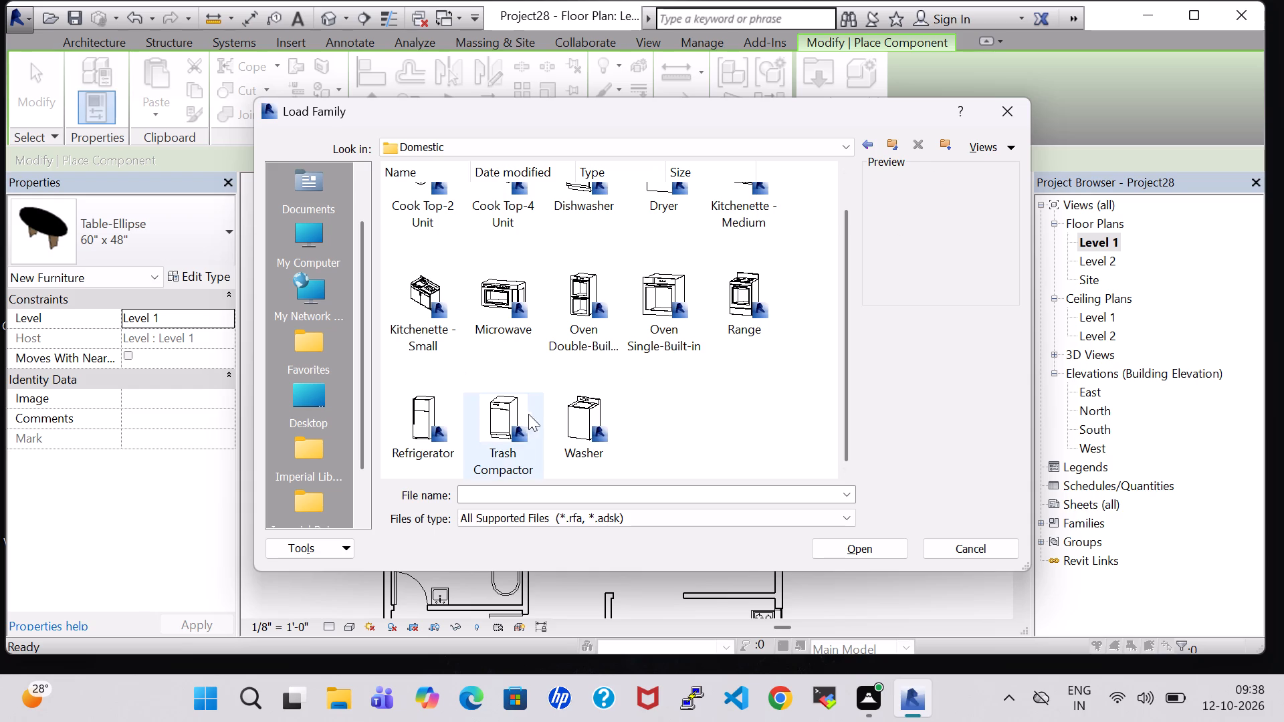
pyautogui.click(567, 429)
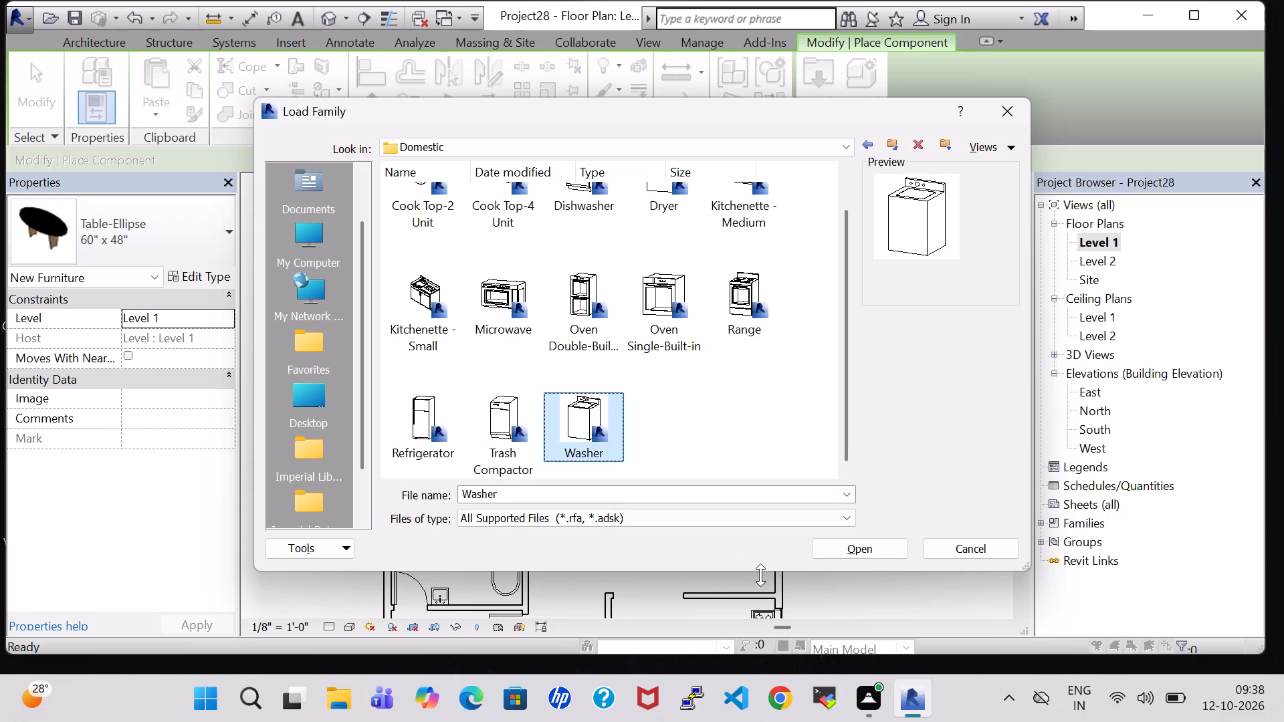
pyautogui.click(875, 548)
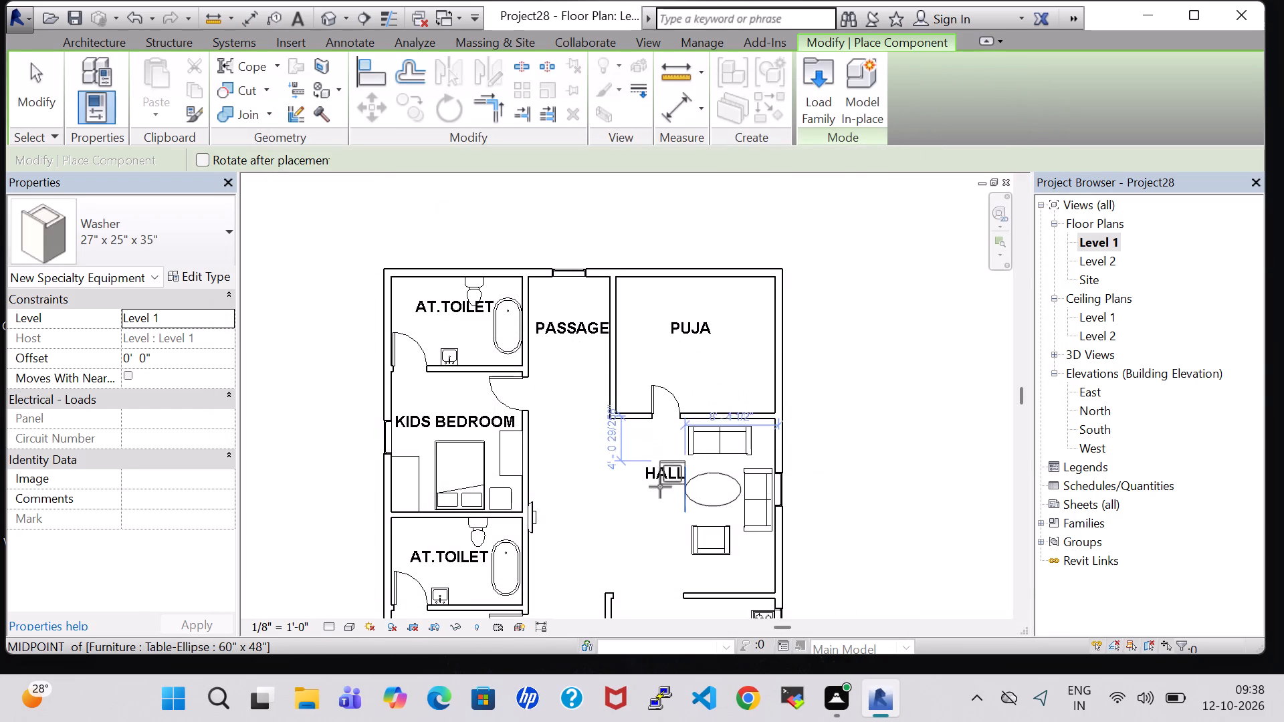
pyautogui.scroll(-3, 660, 488)
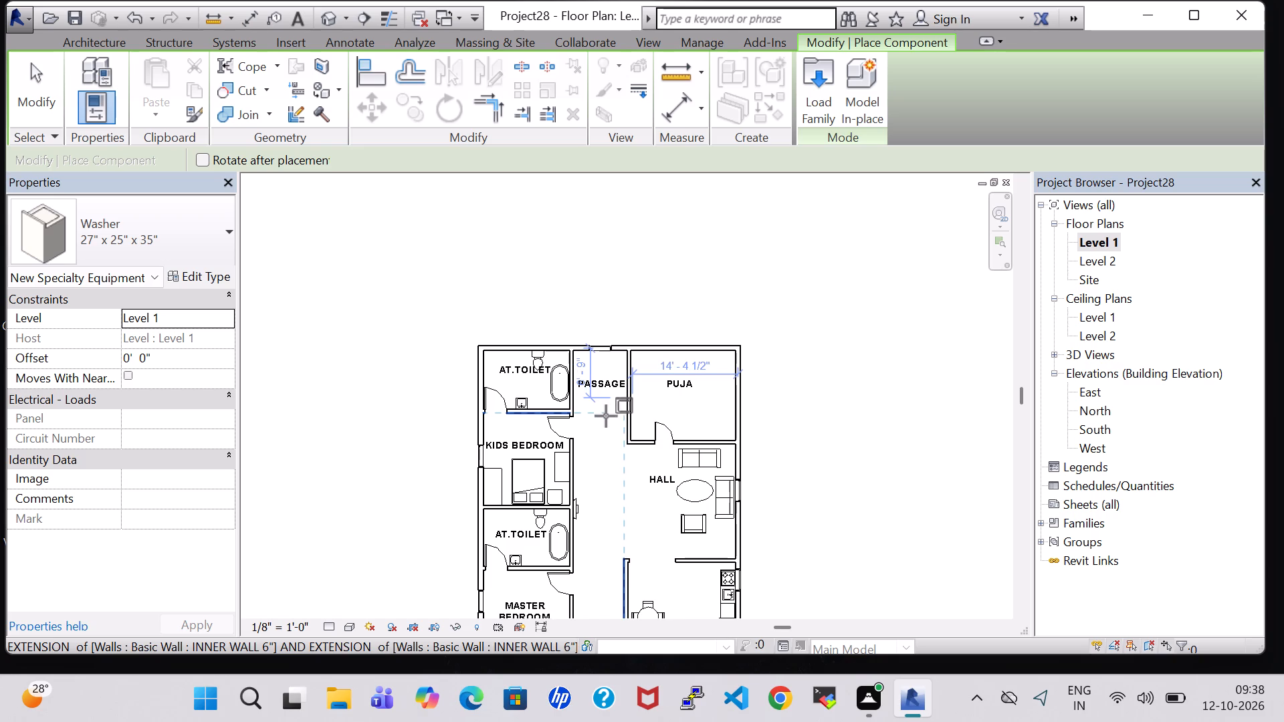
pyautogui.press('Escape')
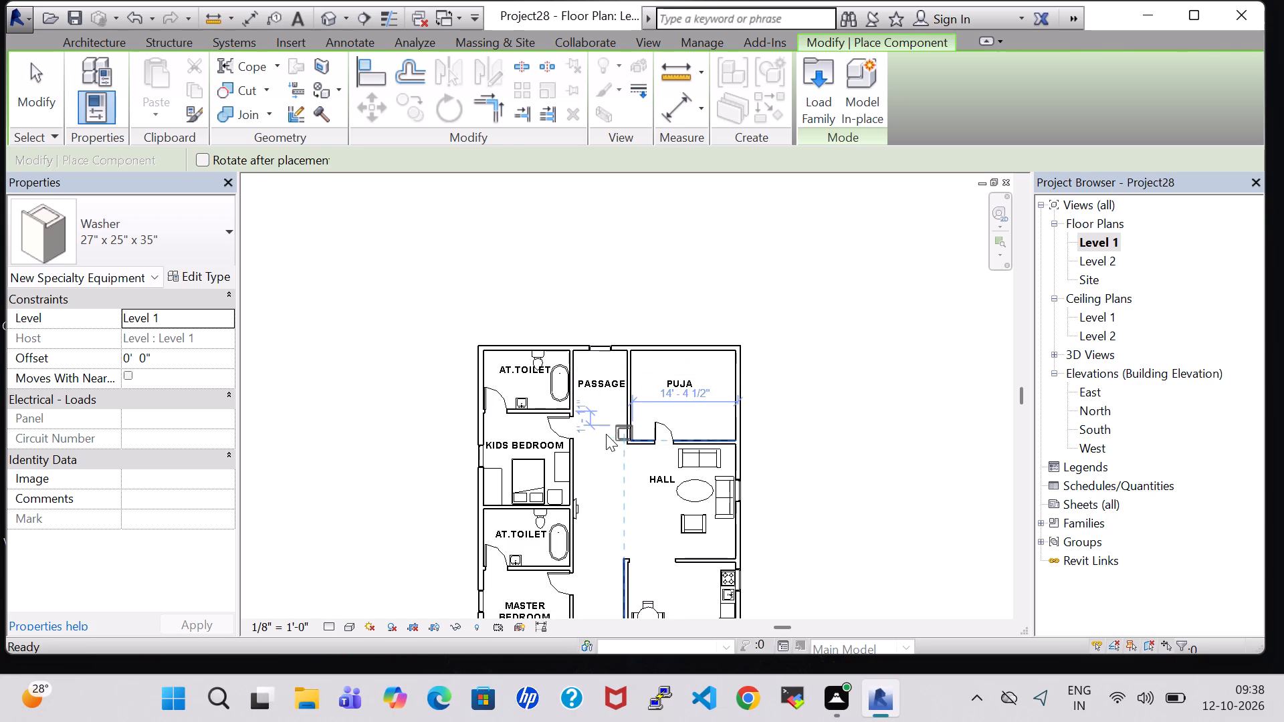
pyautogui.press('Escape')
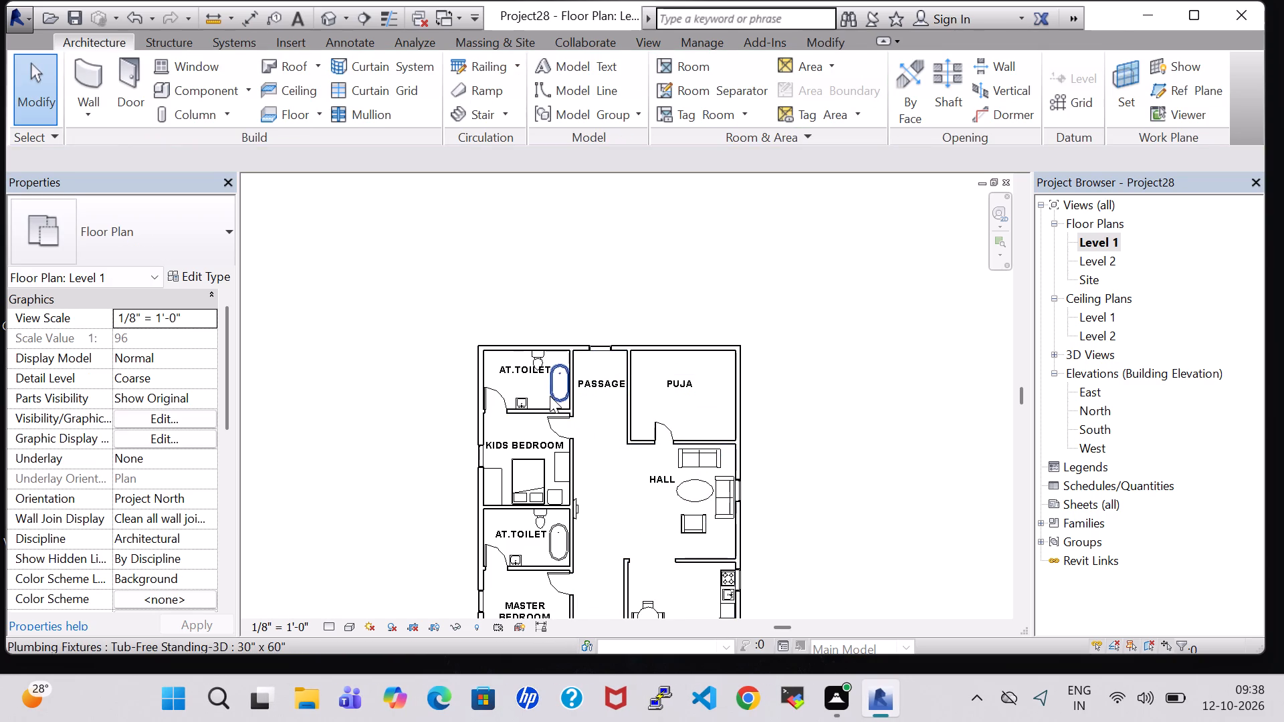
# Place a copy of the north toilet's 18" x 18" Sink Kitchen-Island against HALL's east wall beside the north sofa, faucet toward the wall.
pyautogui.click(526, 400)
pyautogui.rightClick(526, 393)
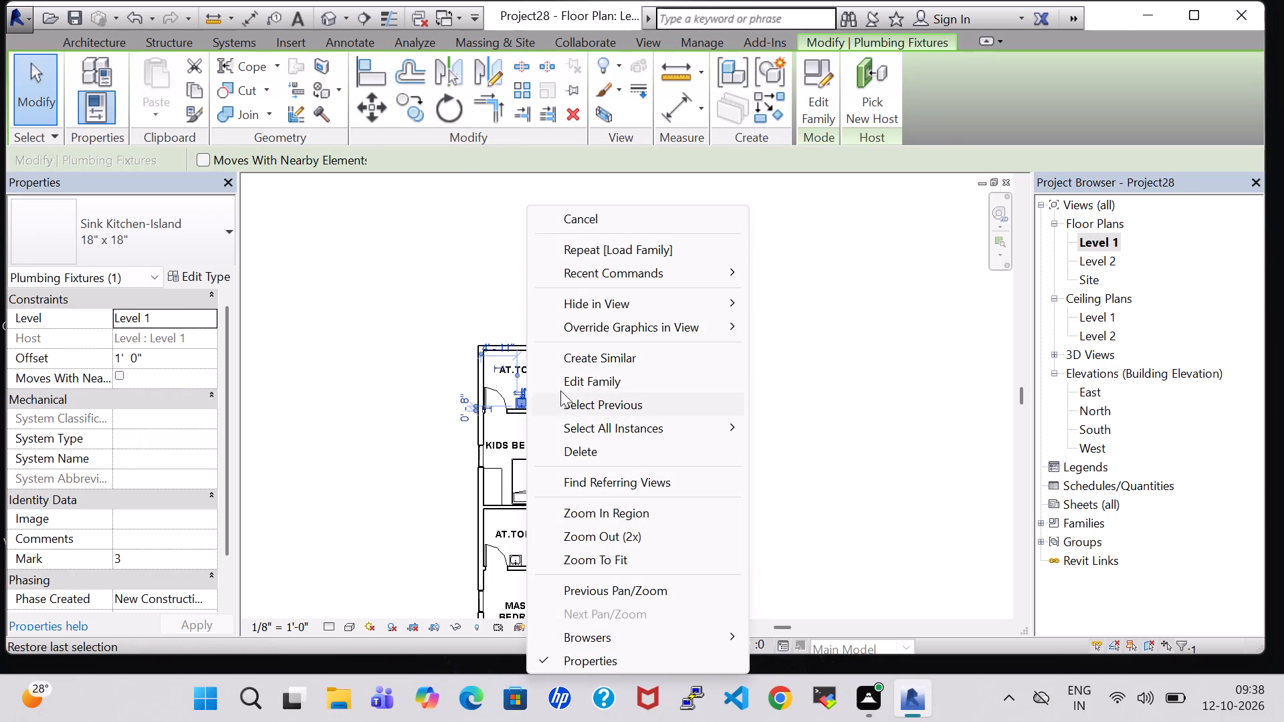
pyautogui.click(617, 350)
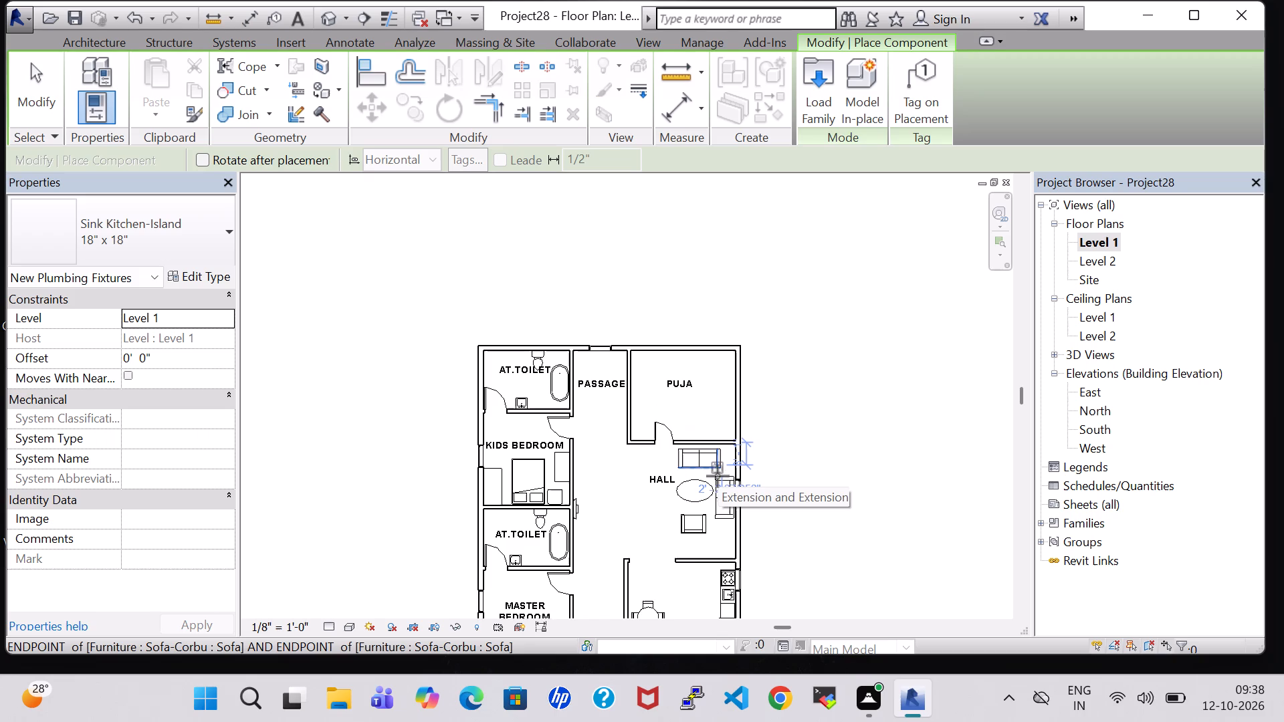
pyautogui.scroll(7, 718, 476)
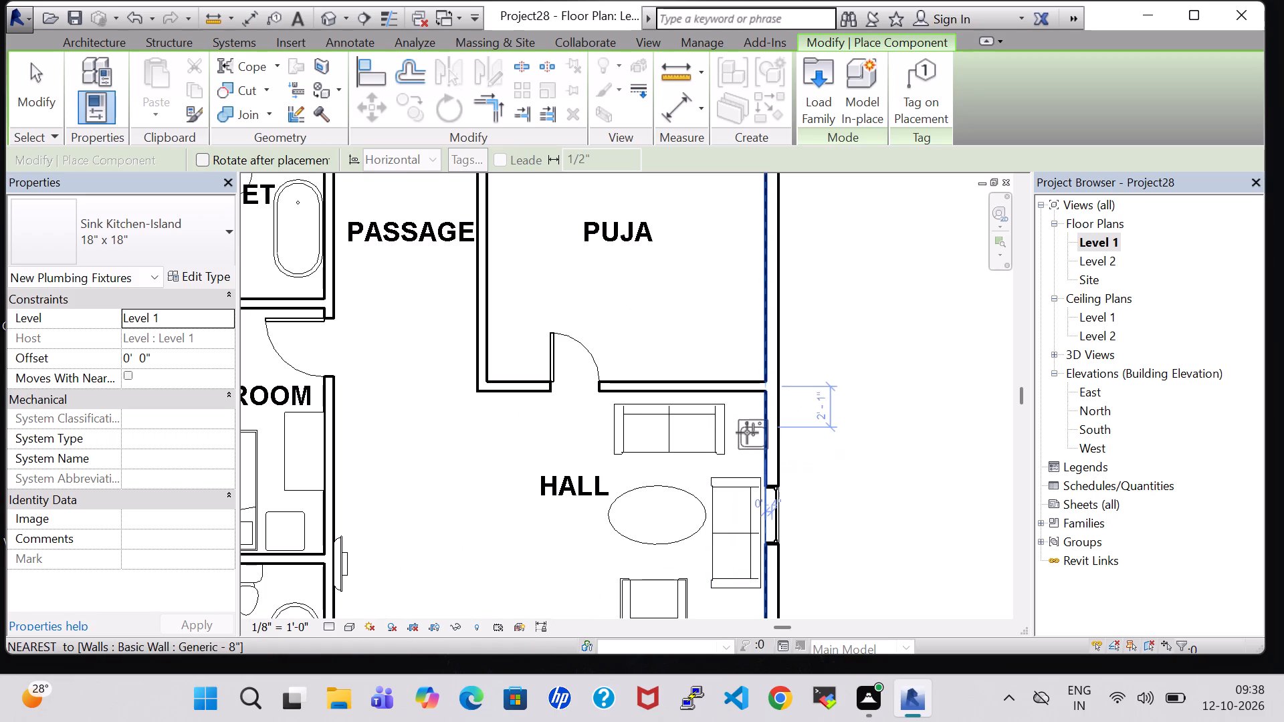
pyautogui.press('space')
pyautogui.press('space')
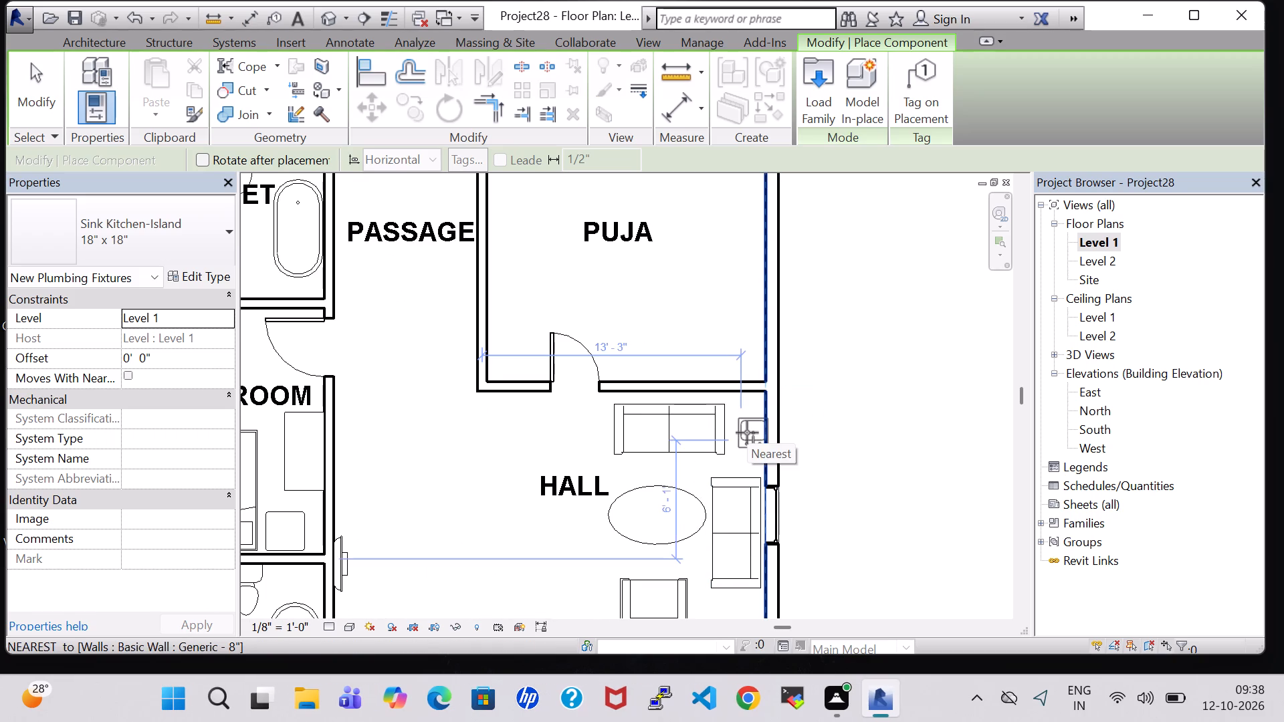
pyautogui.press('space')
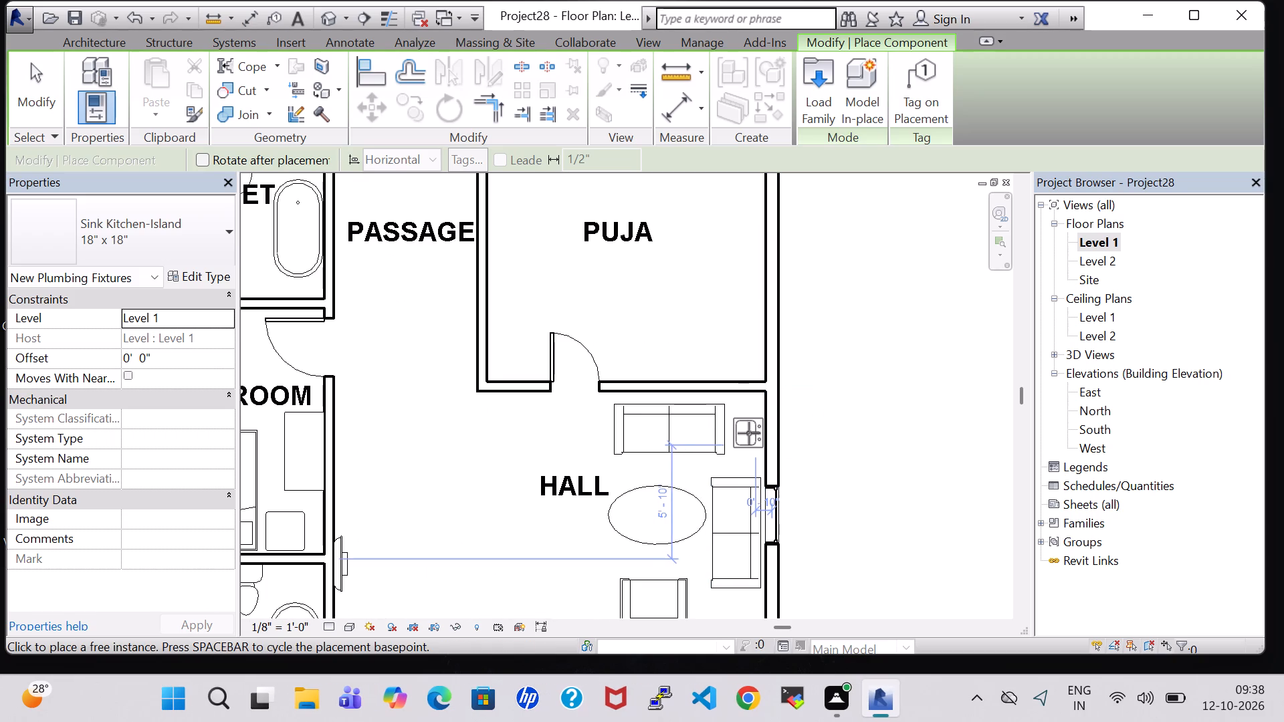
pyautogui.scroll(7, 744, 433)
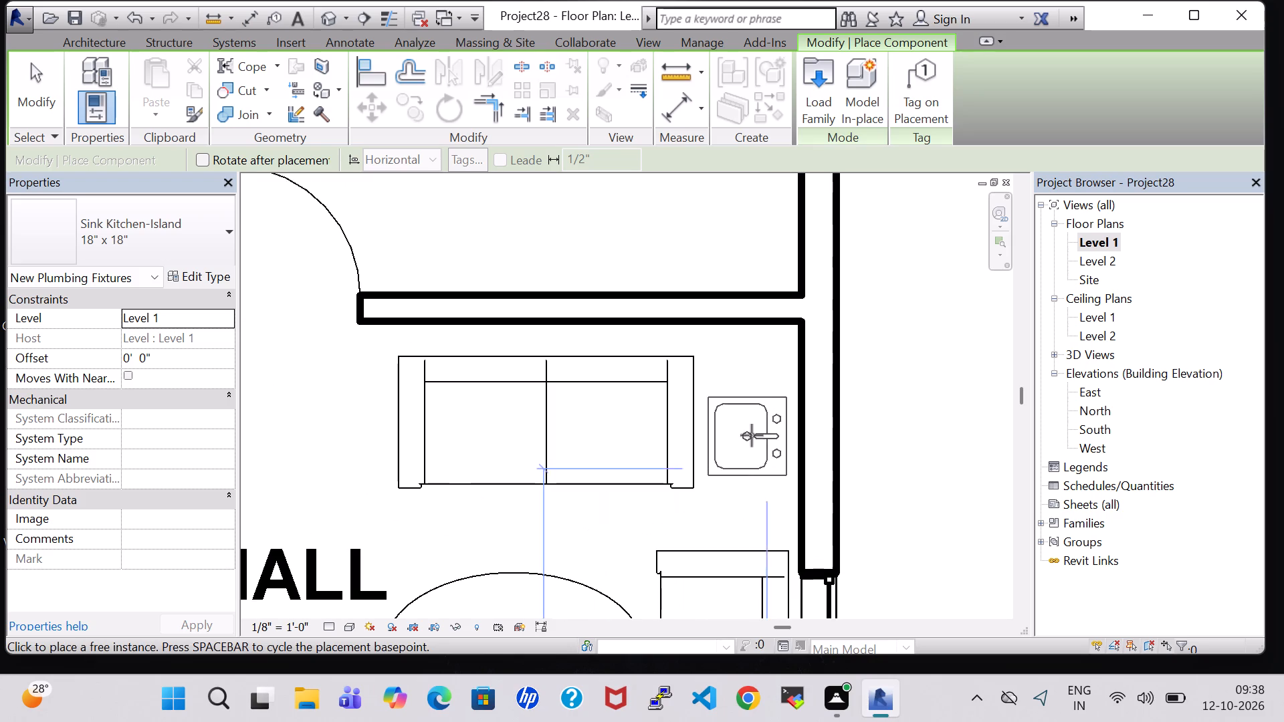
pyautogui.click(760, 439)
pyautogui.press('Escape')
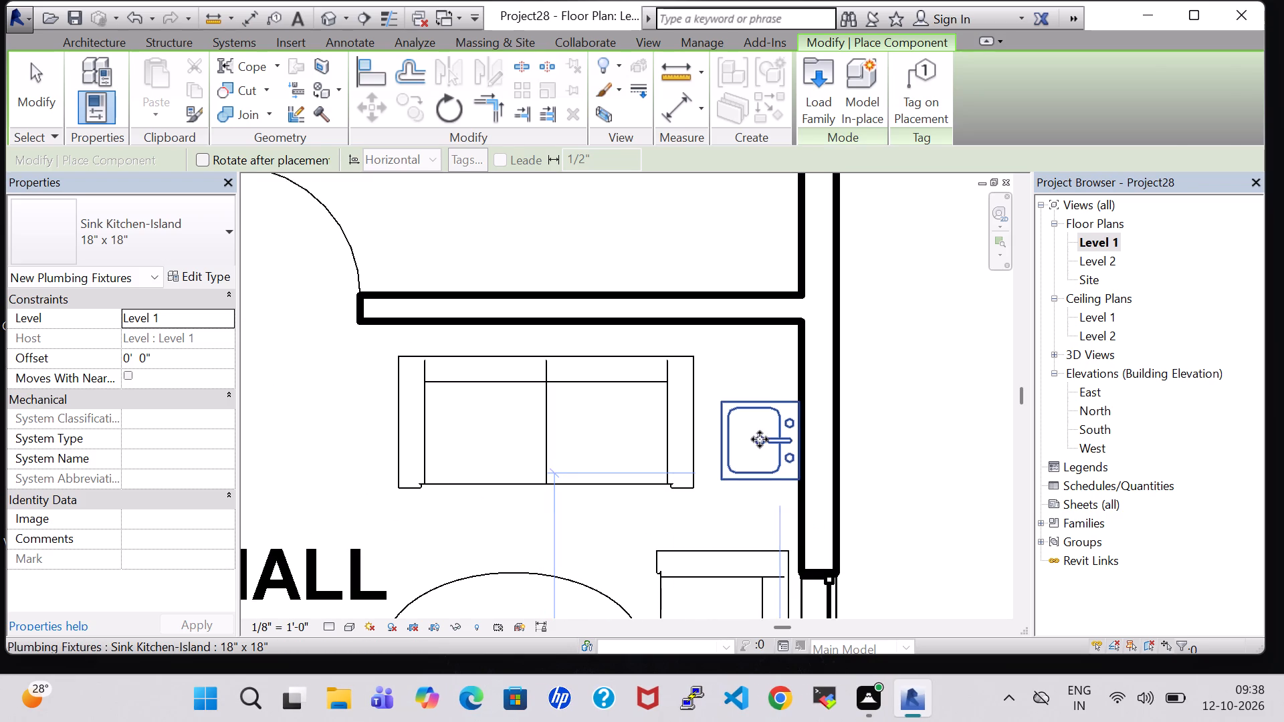
pyautogui.press('Escape')
# Set the offset of the 18" x 18" Sink Kitchen-Island on HALL's east wall to 1' 0".
pyautogui.click(758, 429)
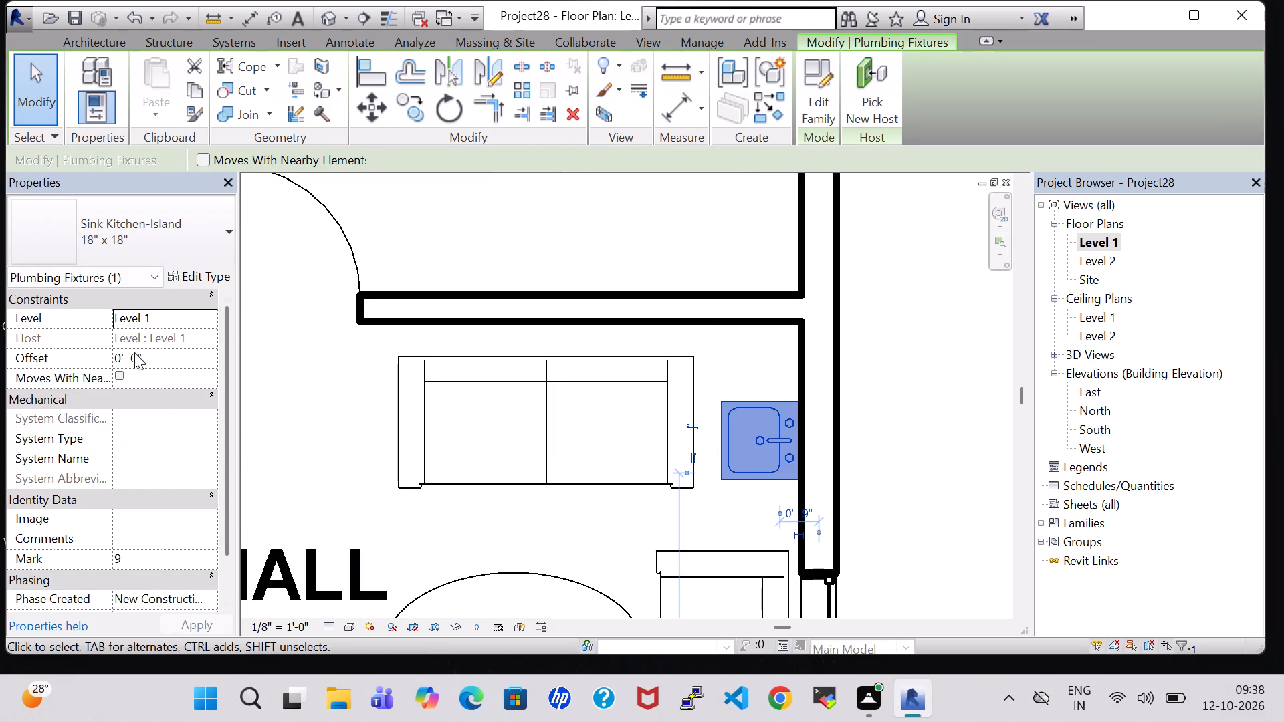
pyautogui.click(124, 356)
pyautogui.press('Left')
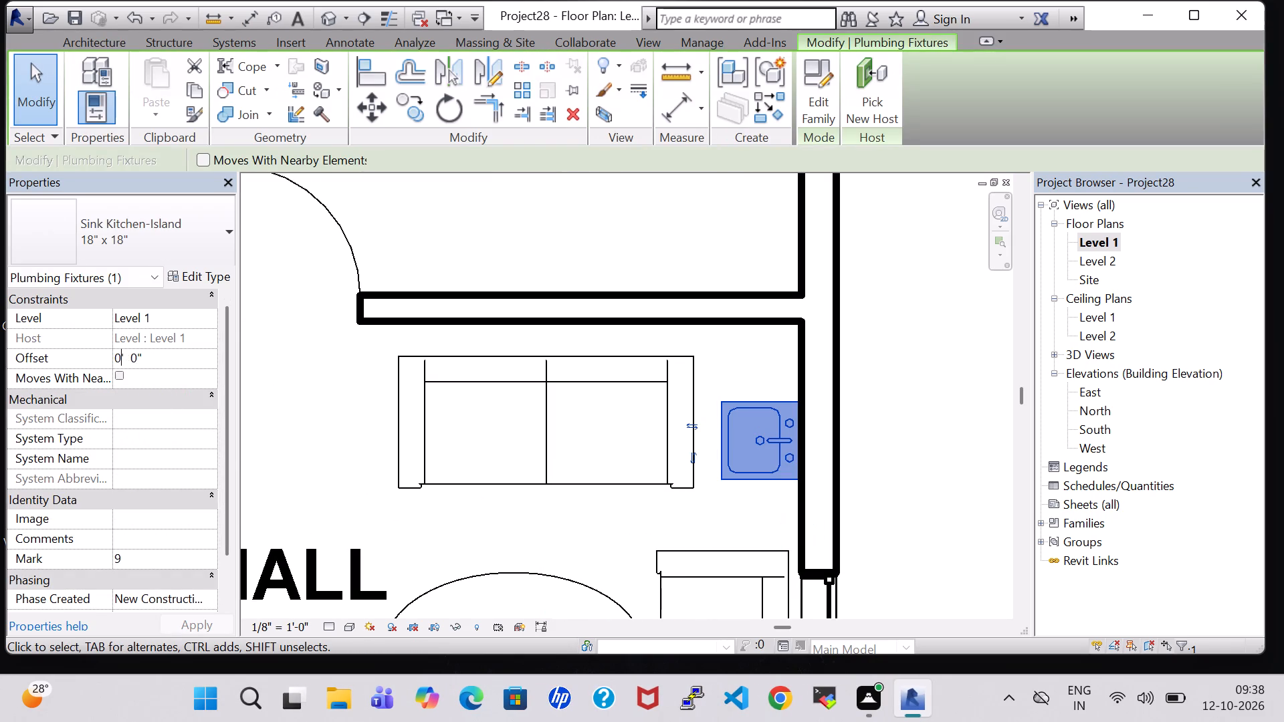
pyautogui.press('BackSpace')
pyautogui.press('1')
pyautogui.press('Return')
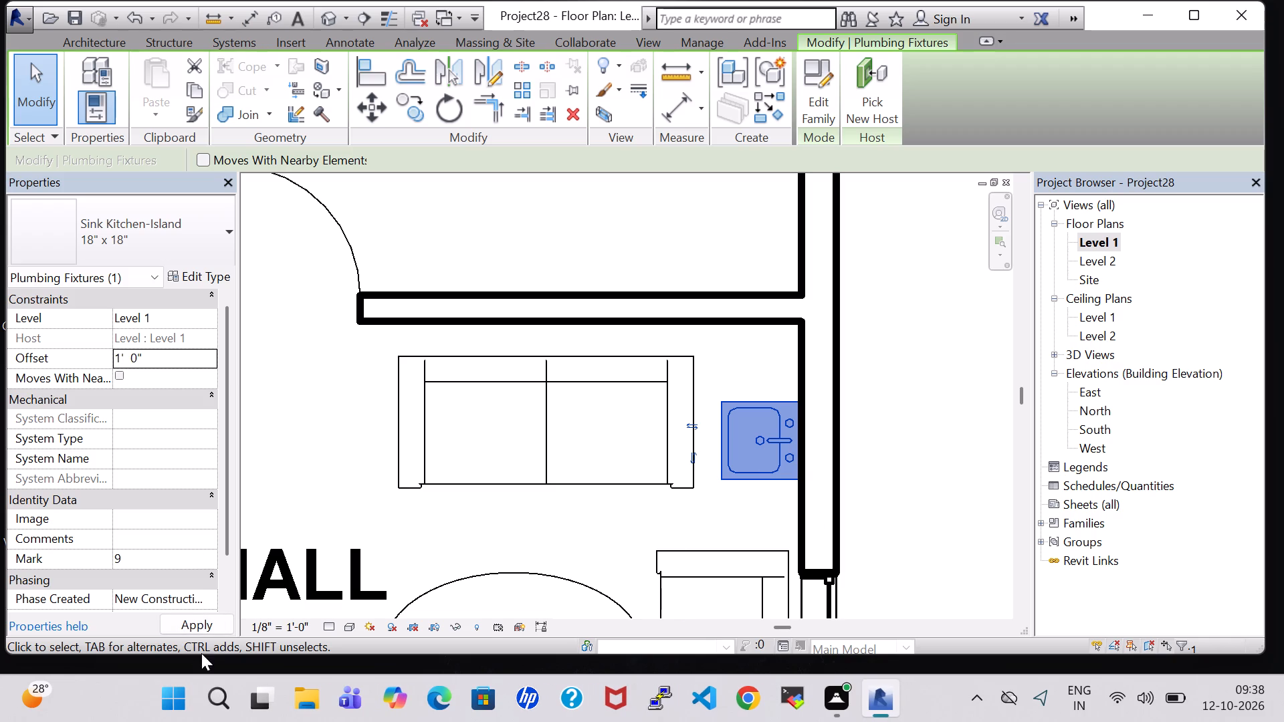
pyautogui.click(906, 414)
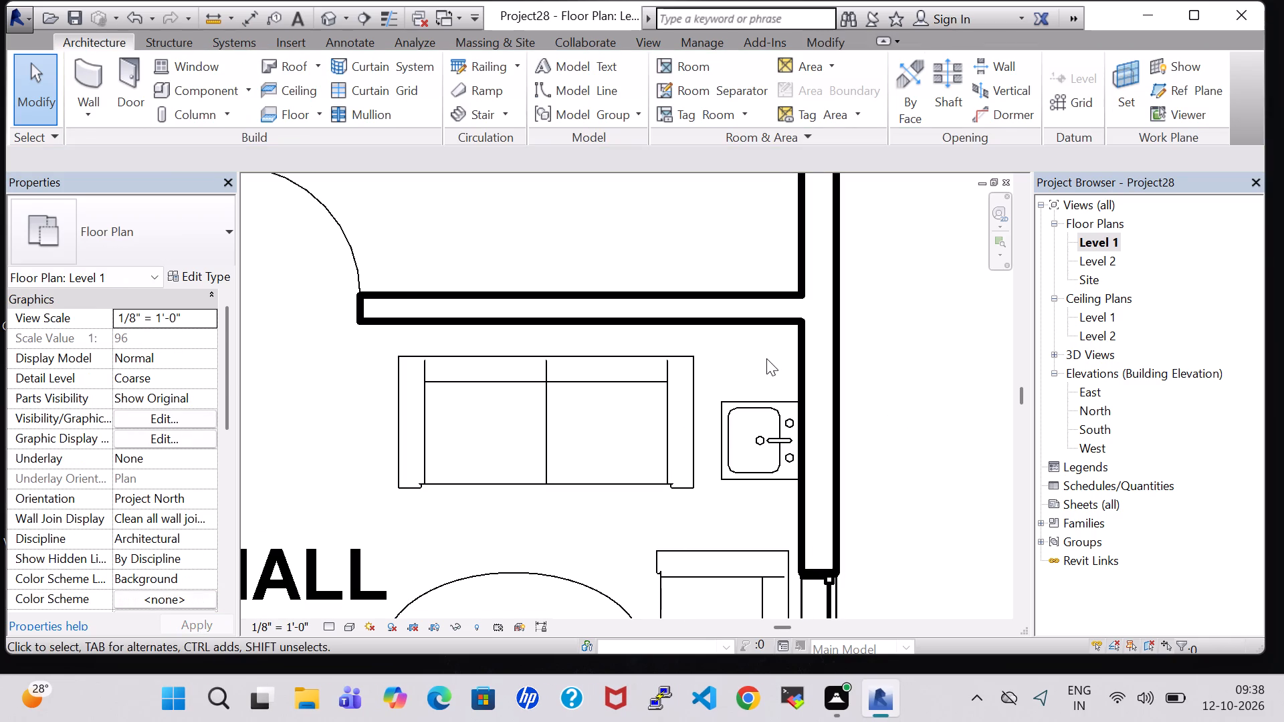
# Nudge the Chair-Corbu in HALL south and slightly east, to about 1' 1 1/2" from the south wall.
pyautogui.scroll(-11, 699, 370)
pyautogui.click(691, 437)
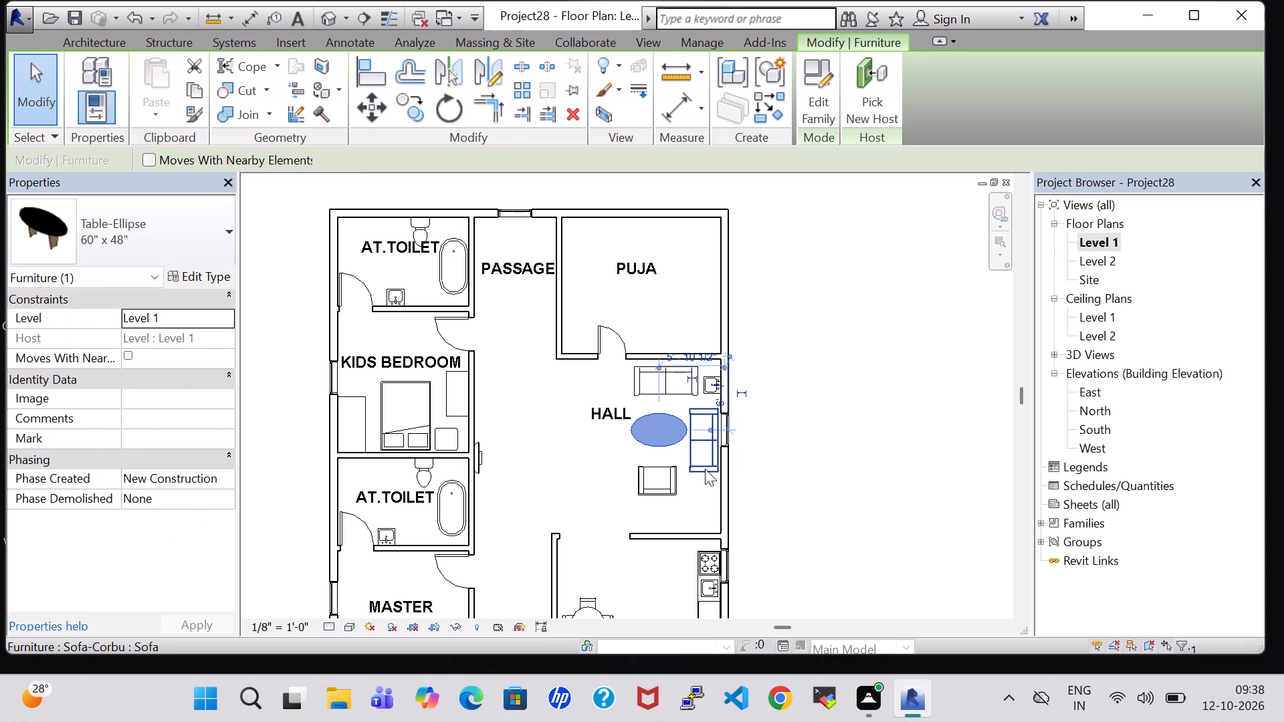
pyautogui.click(664, 478)
pyautogui.press('Down')
pyautogui.press('Down')
pyautogui.press('Down')
pyautogui.press('Down')
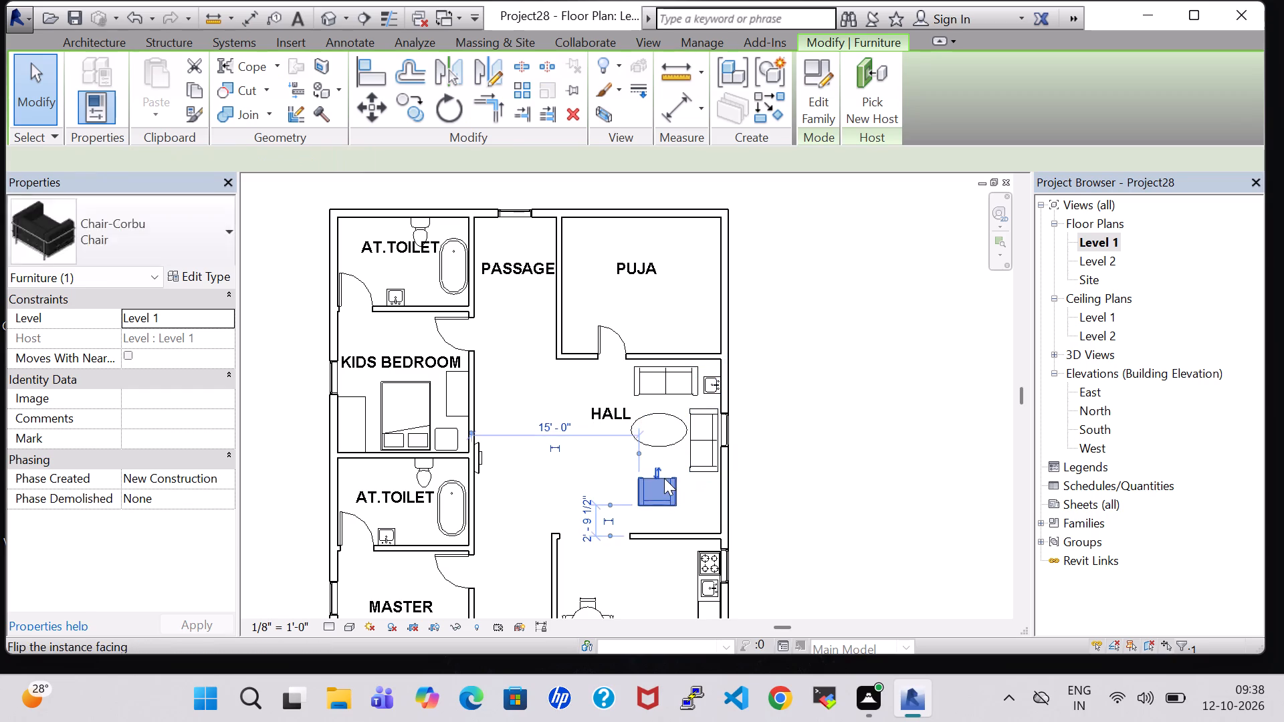
pyautogui.press('Down')
pyautogui.press('Down')
pyautogui.press('Down')
pyautogui.press('Down')
pyautogui.press('Right')
pyautogui.press('Right')
pyautogui.press('Right')
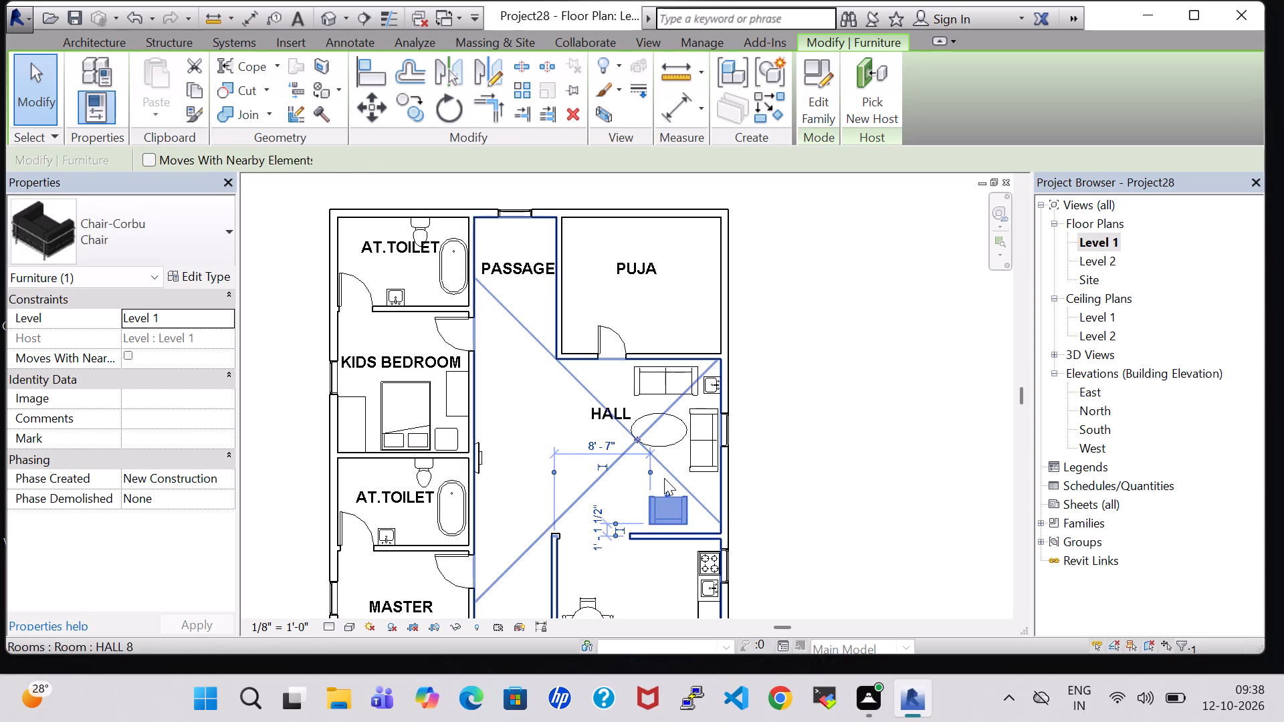
pyautogui.press('Down')
pyautogui.press('Up')
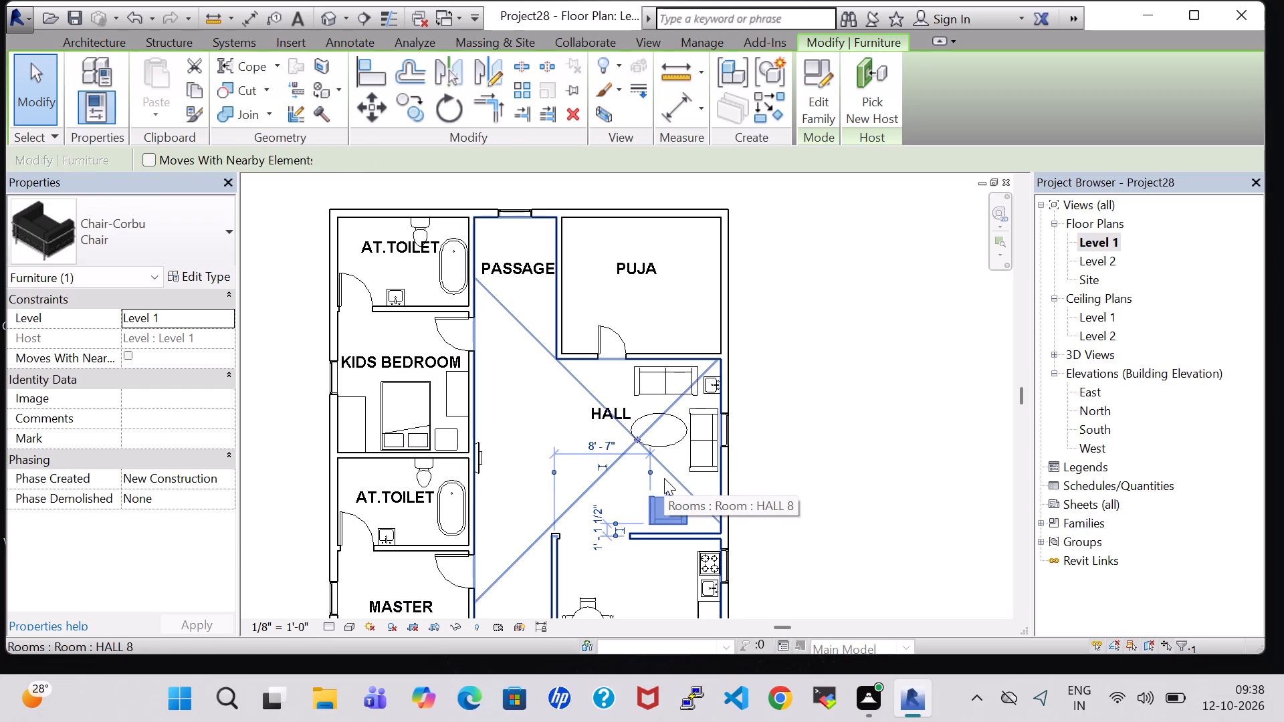
# Nudge the east-wall Sofa-Corbu in HALL south to about 3' 10" from the south wall.
pyautogui.click(710, 439)
pyautogui.press('Down')
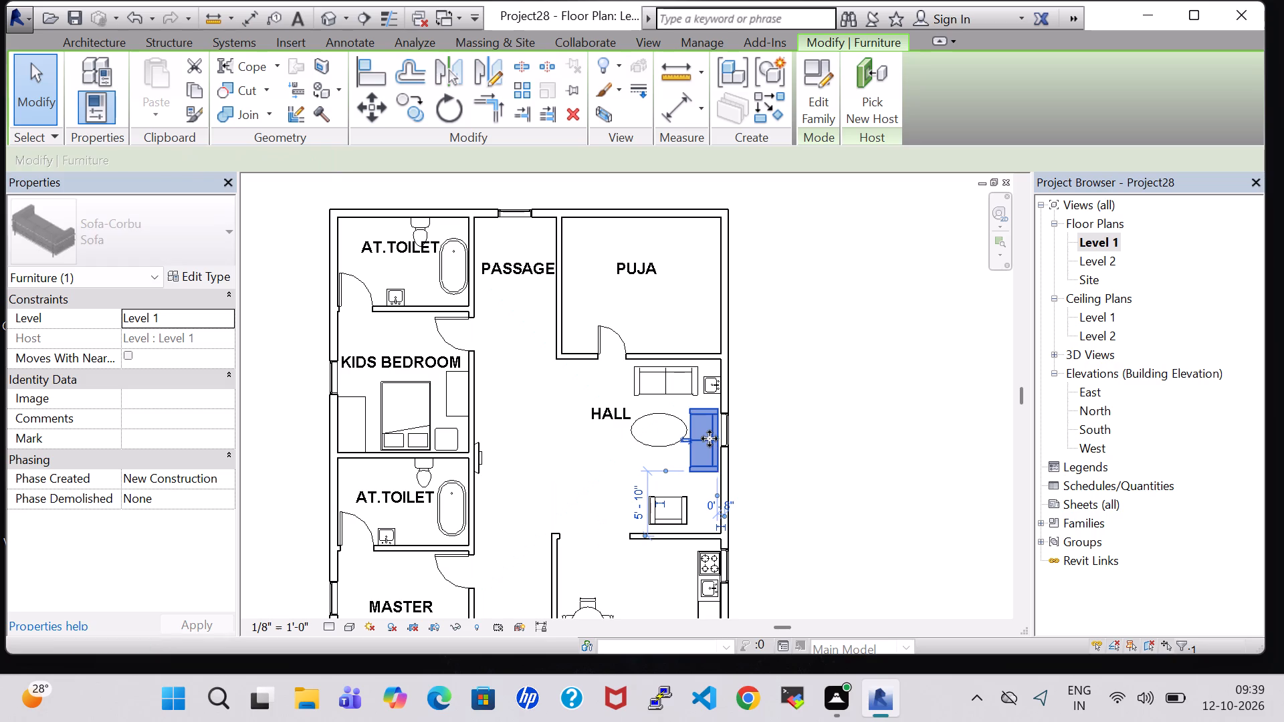
pyautogui.press('Down')
pyautogui.press('Down')
pyautogui.press('Down')
pyautogui.press('Down')
pyautogui.press('Down')
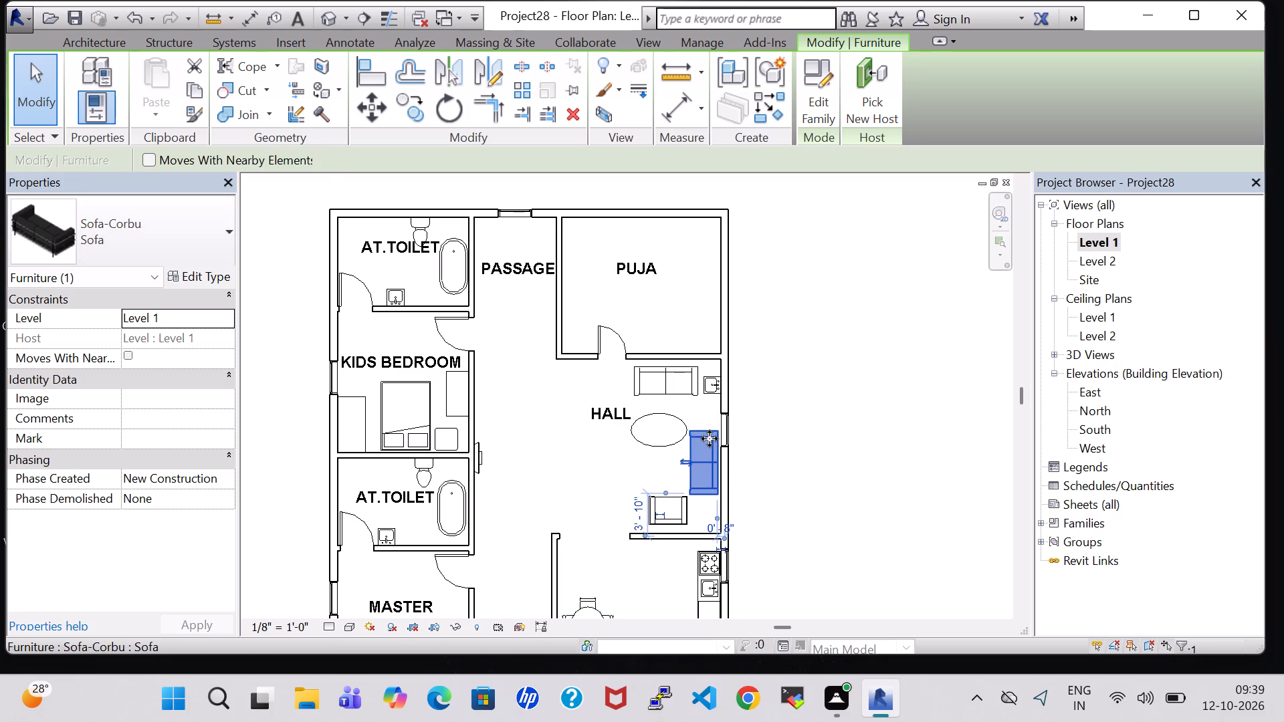
# Nudge the 60" x 48" Table-Ellipse in HALL south until it sits level with the east-wall sofa.
pyautogui.click(644, 439)
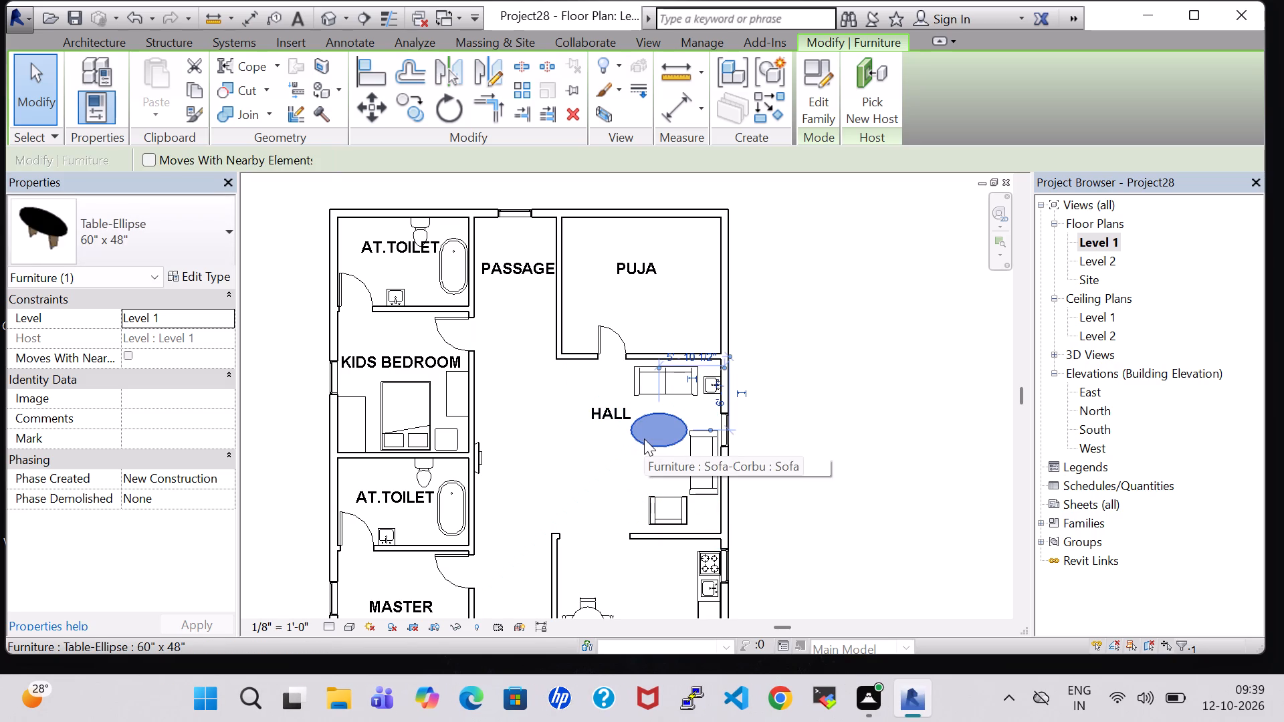
pyautogui.press('Down')
pyautogui.press('Down')
pyautogui.press('Down')
pyautogui.press('Down')
pyautogui.press('Down')
pyautogui.press('Down')
pyautogui.press('Down')
pyautogui.press('Down')
pyautogui.press('Down')
pyautogui.press('Down')
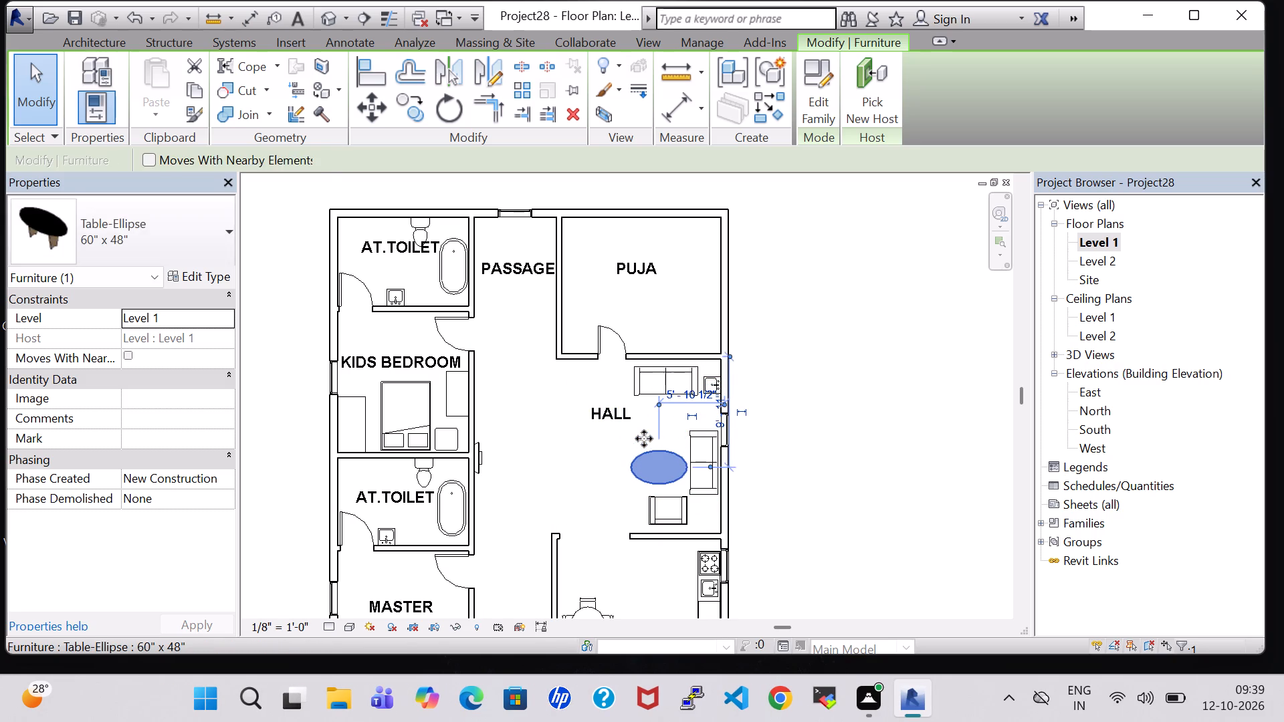
pyautogui.press('Down')
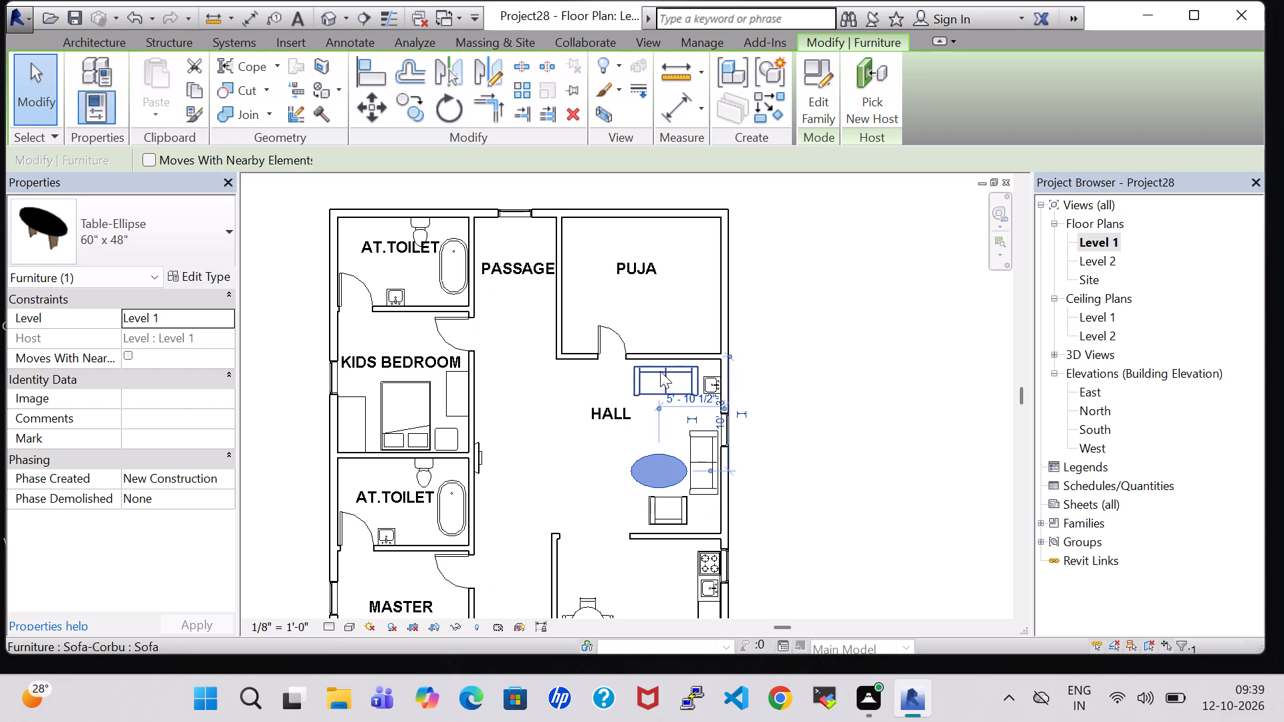
# Nudge HALL's north Sofa-Corbu south, clear of the sink, and west to about 3' 10" from the east wall.
pyautogui.click(660, 371)
pyautogui.press('Down')
pyautogui.press('Down')
pyautogui.press('Down')
pyautogui.press('Down')
pyautogui.press('Down')
pyautogui.press('Down')
pyautogui.press('Down')
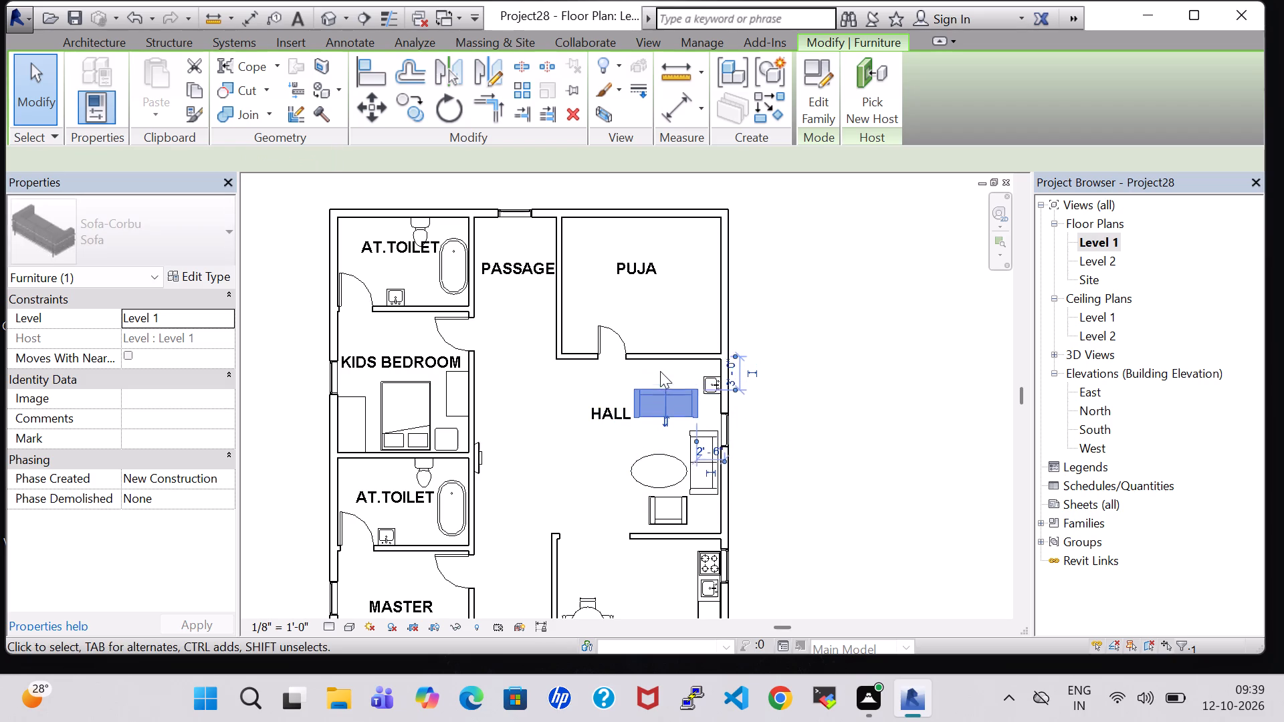
pyautogui.press('Down')
pyautogui.press('Down')
pyautogui.press('Left')
pyautogui.press('Left')
pyautogui.press('Left')
pyautogui.press('Down')
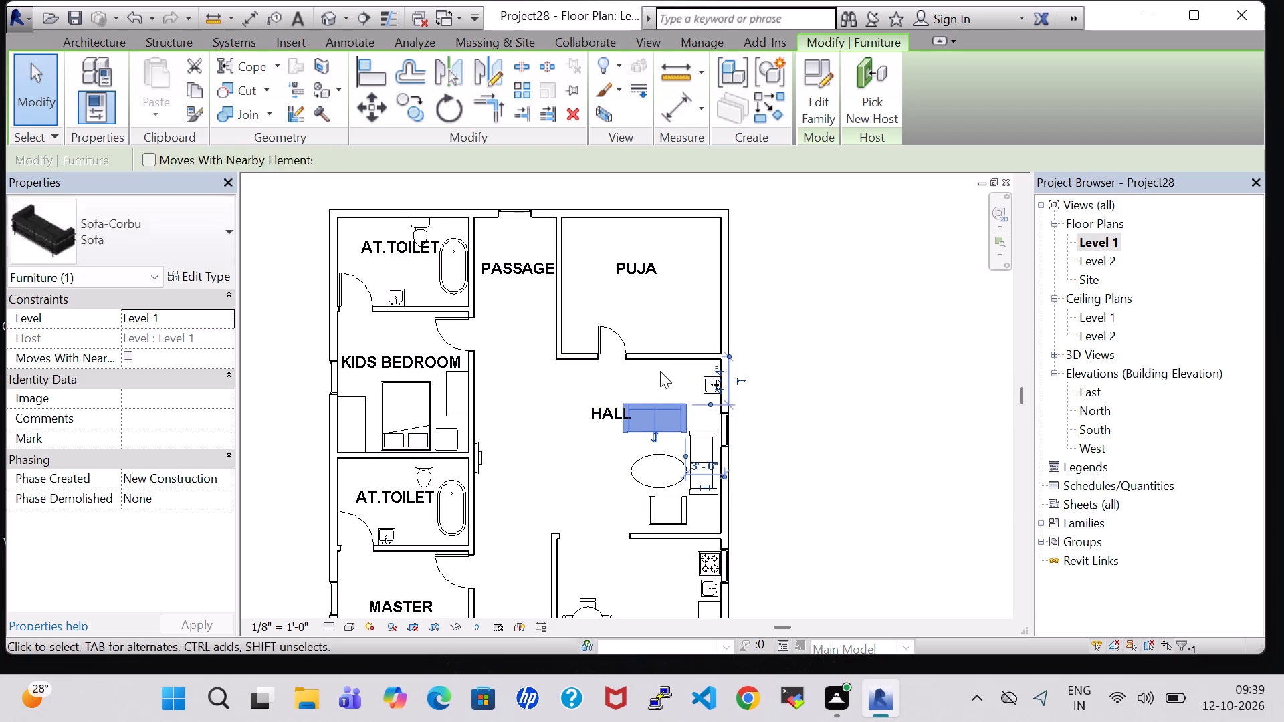
pyautogui.press('Down')
pyautogui.press('Left')
pyautogui.press('Up')
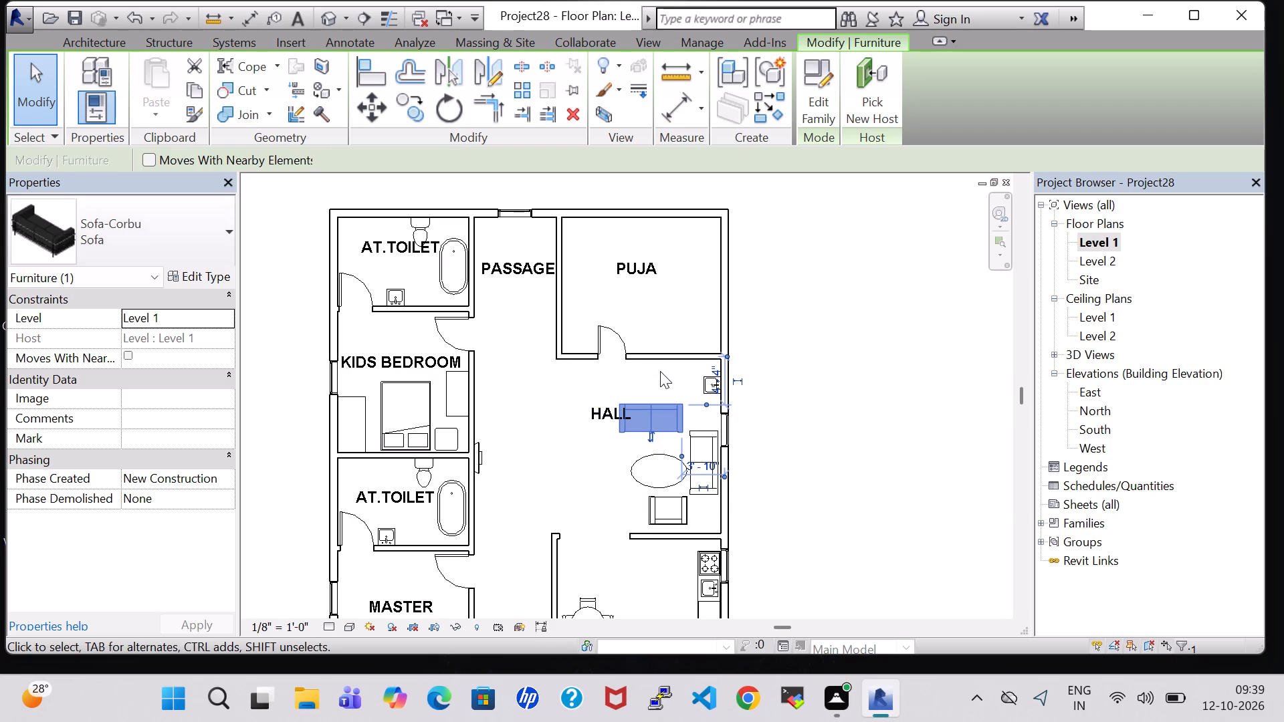
pyautogui.click(845, 391)
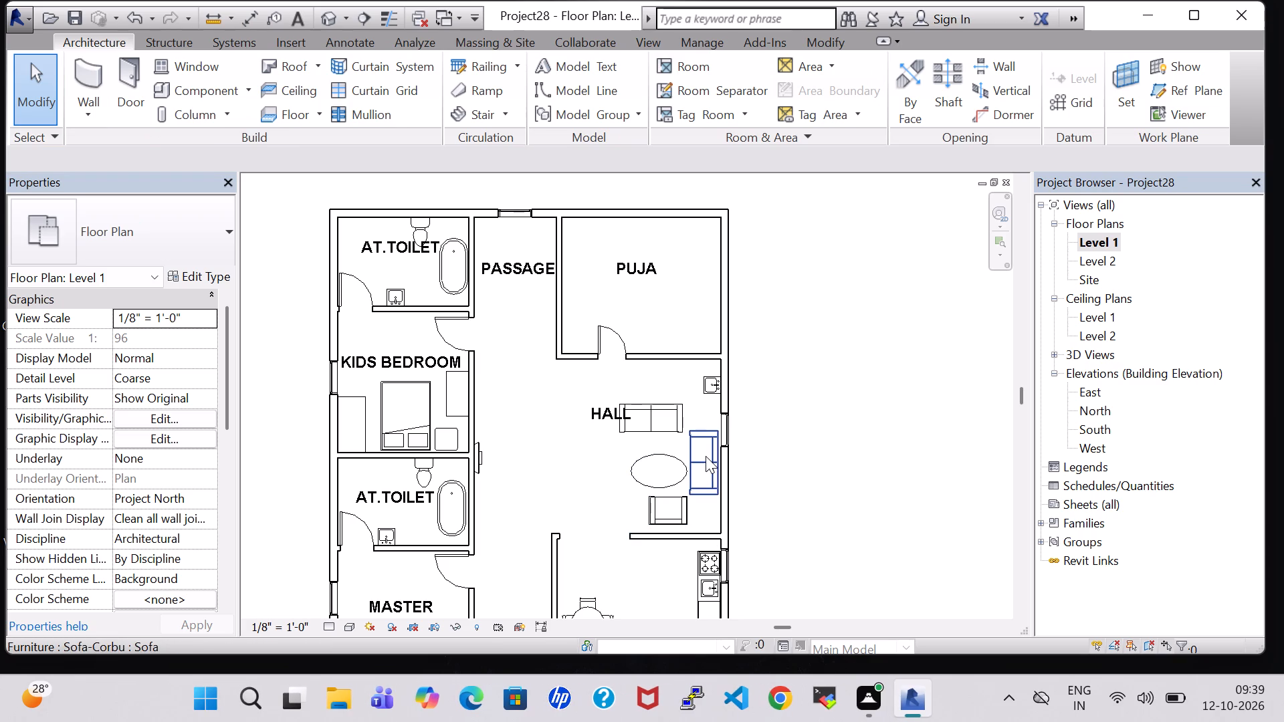
# Nudge the Chair-Corbu west beneath the elliptical table and south to about 9 1/2" from HALL's south wall.
pyautogui.click(679, 514)
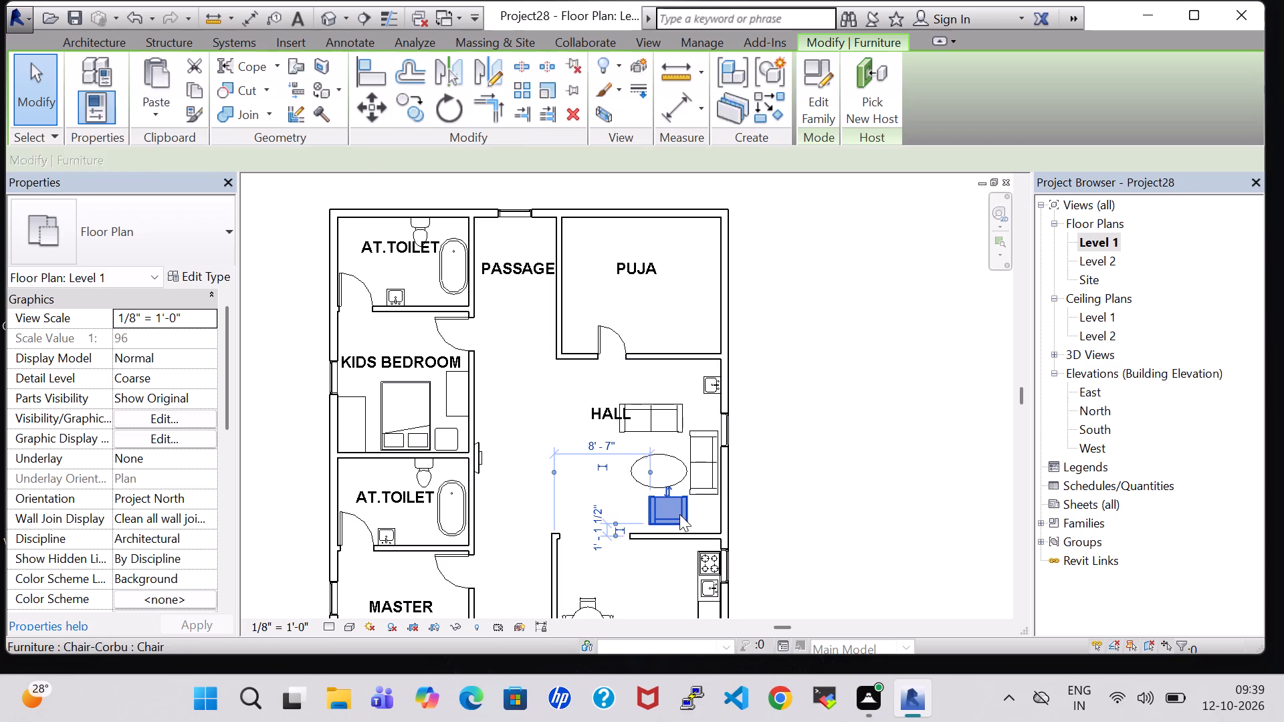
pyautogui.press('Left')
pyautogui.press('Left')
pyautogui.press('Left')
pyautogui.press('Left')
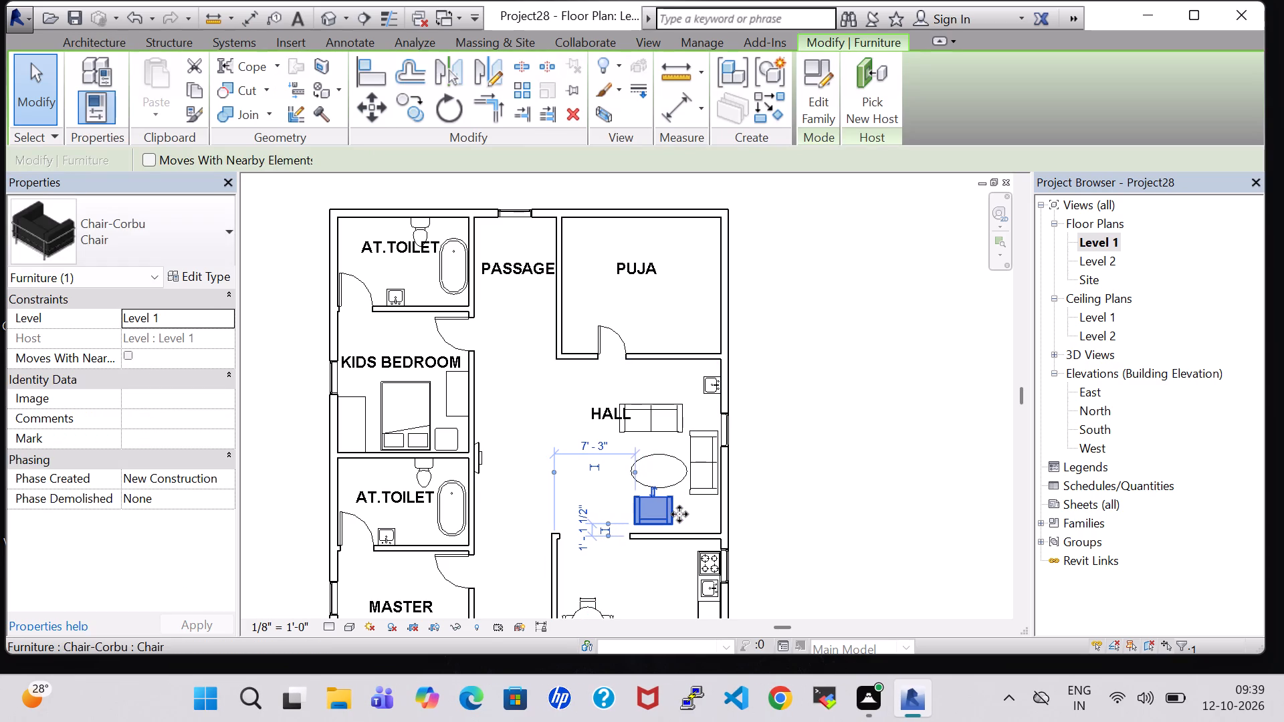
pyautogui.press('Down')
pyautogui.press('Right')
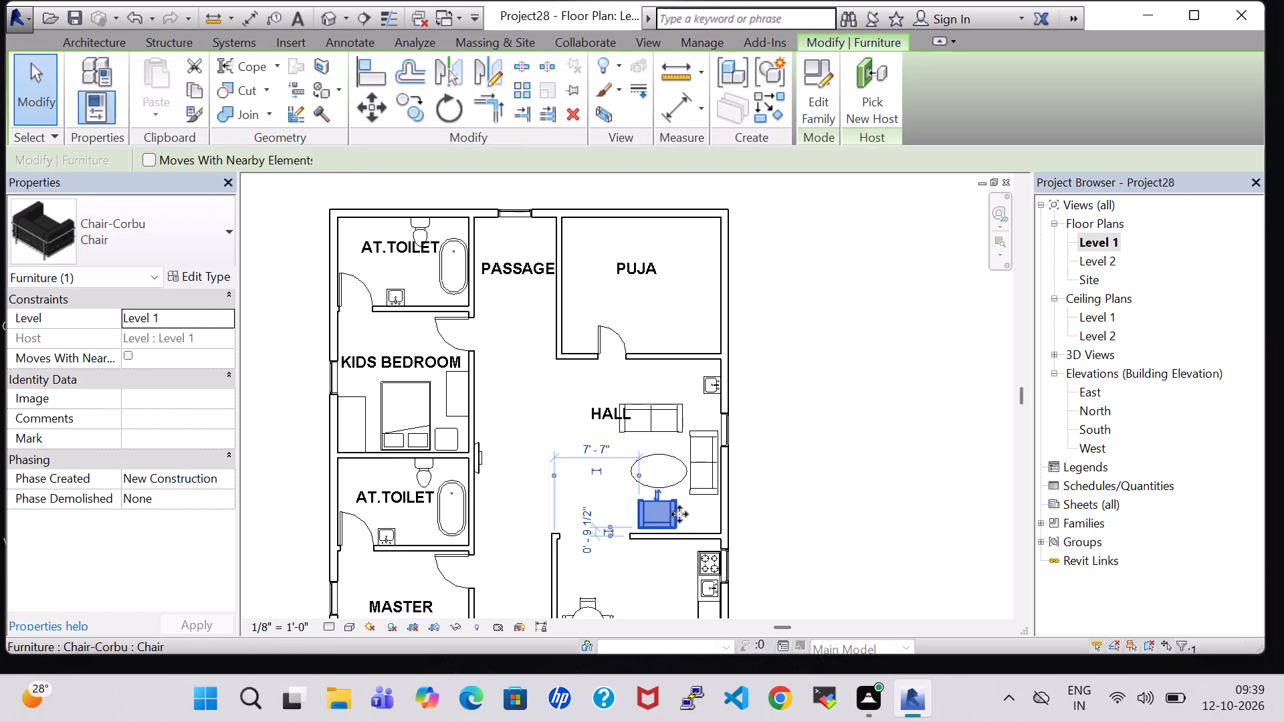
pyautogui.click(827, 481)
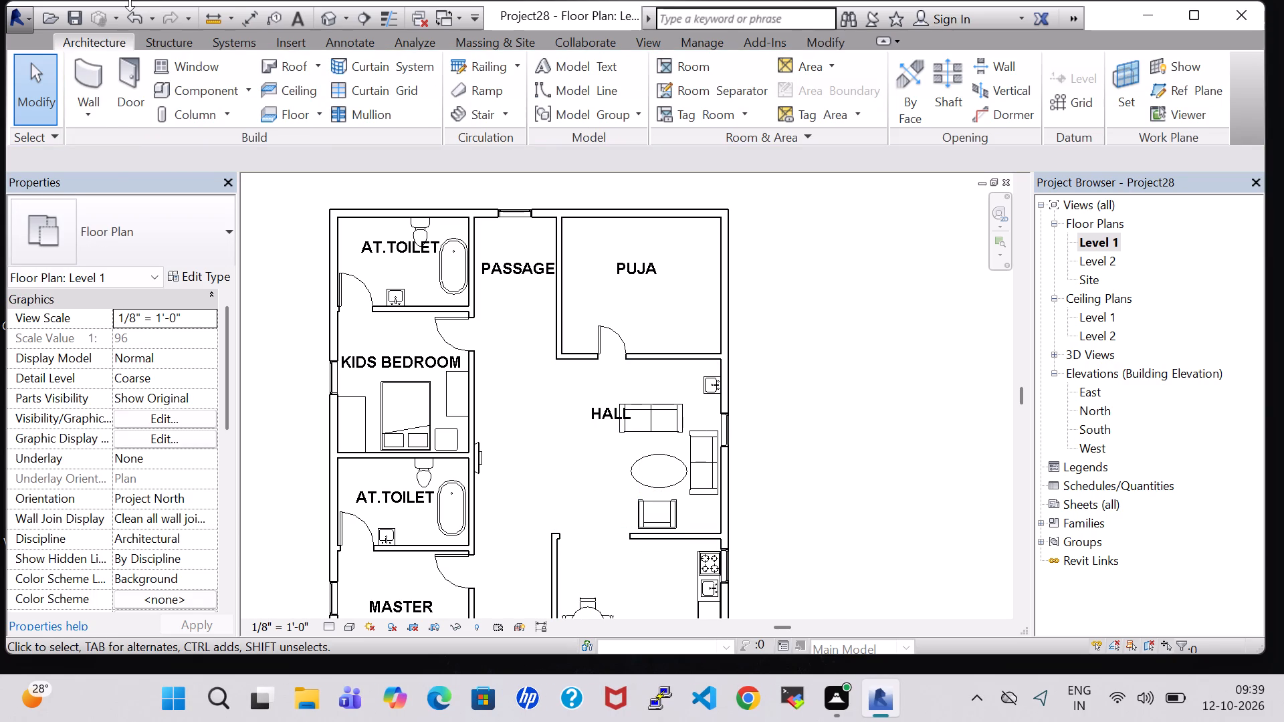
# Examine the raised sink and the rearranged HALL furniture in the 3D view from several angles.
pyautogui.click(326, 17)
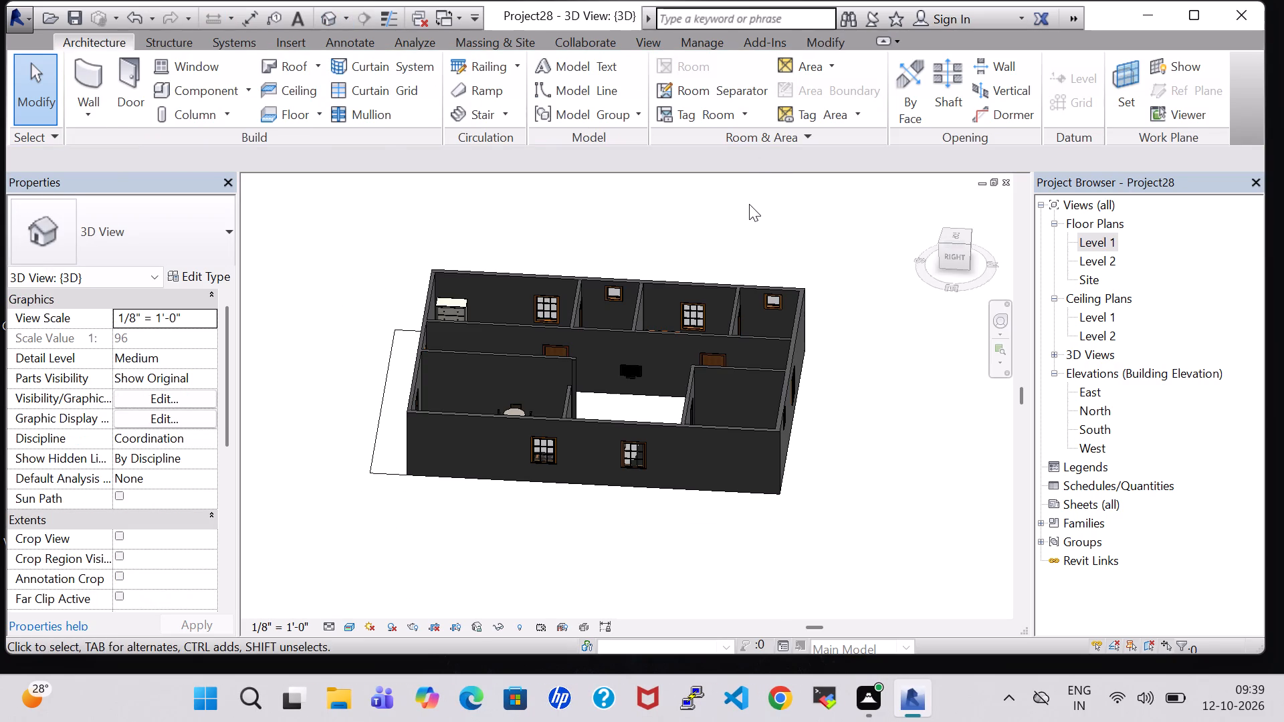
pyautogui.keyDown('shift'); pyautogui.moveTo(749, 204); pyautogui.dragTo(467, 348, button='middle'); pyautogui.keyUp('shift')
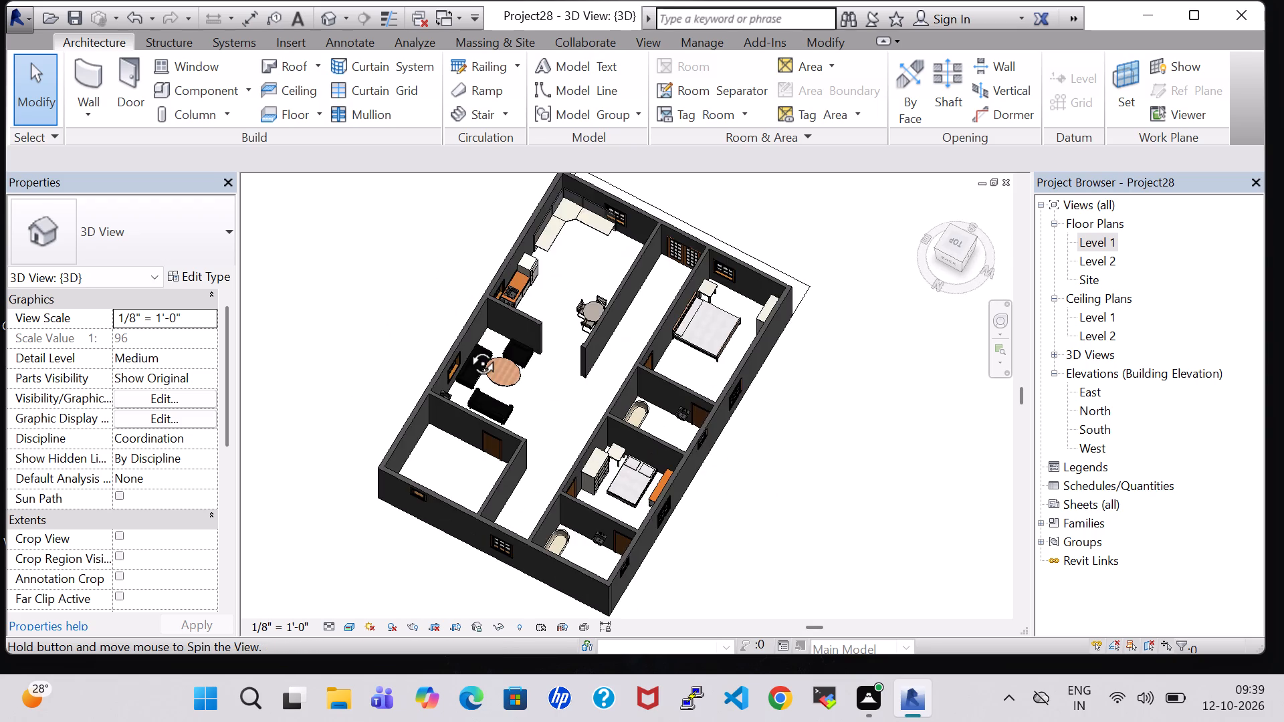
pyautogui.keyDown('shift'); pyautogui.moveTo(467, 348); pyautogui.dragTo(276, 211, button='middle'); pyautogui.keyUp('shift')
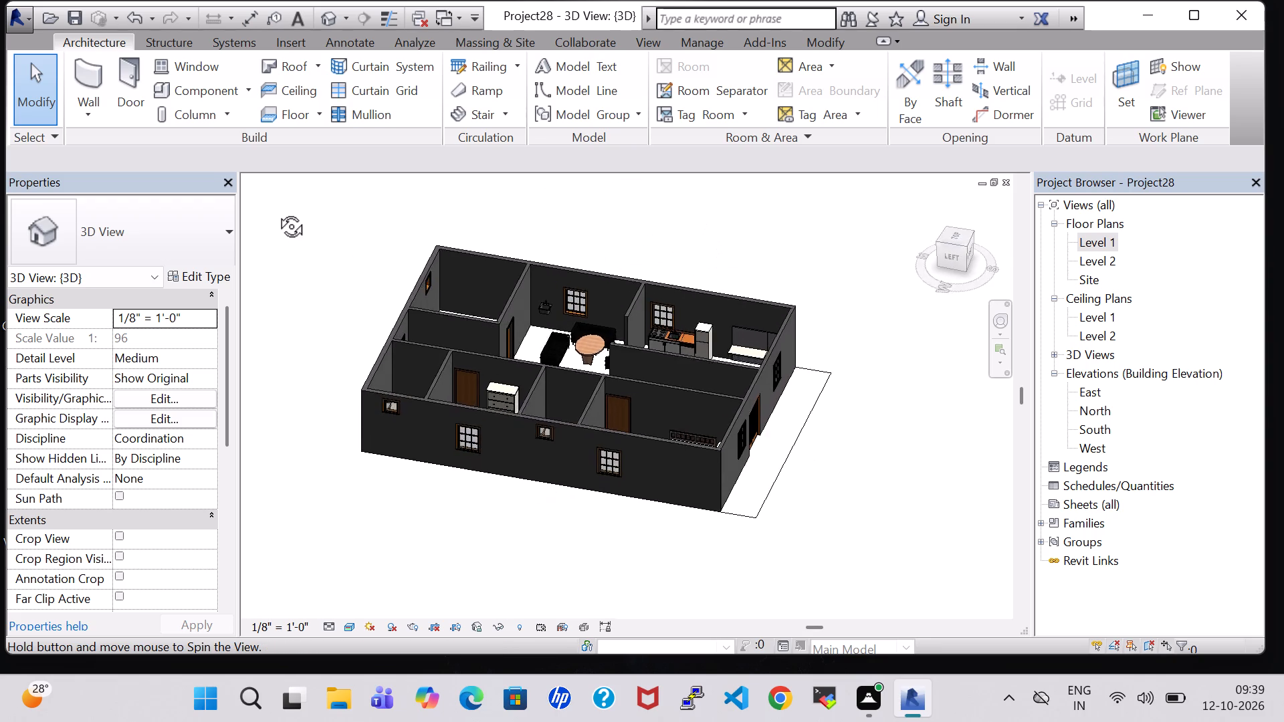
pyautogui.keyDown('shift'); pyautogui.moveTo(276, 211); pyautogui.dragTo(308, 187, button='middle'); pyautogui.keyUp('shift')
pyautogui.scroll(5, 666, 263)
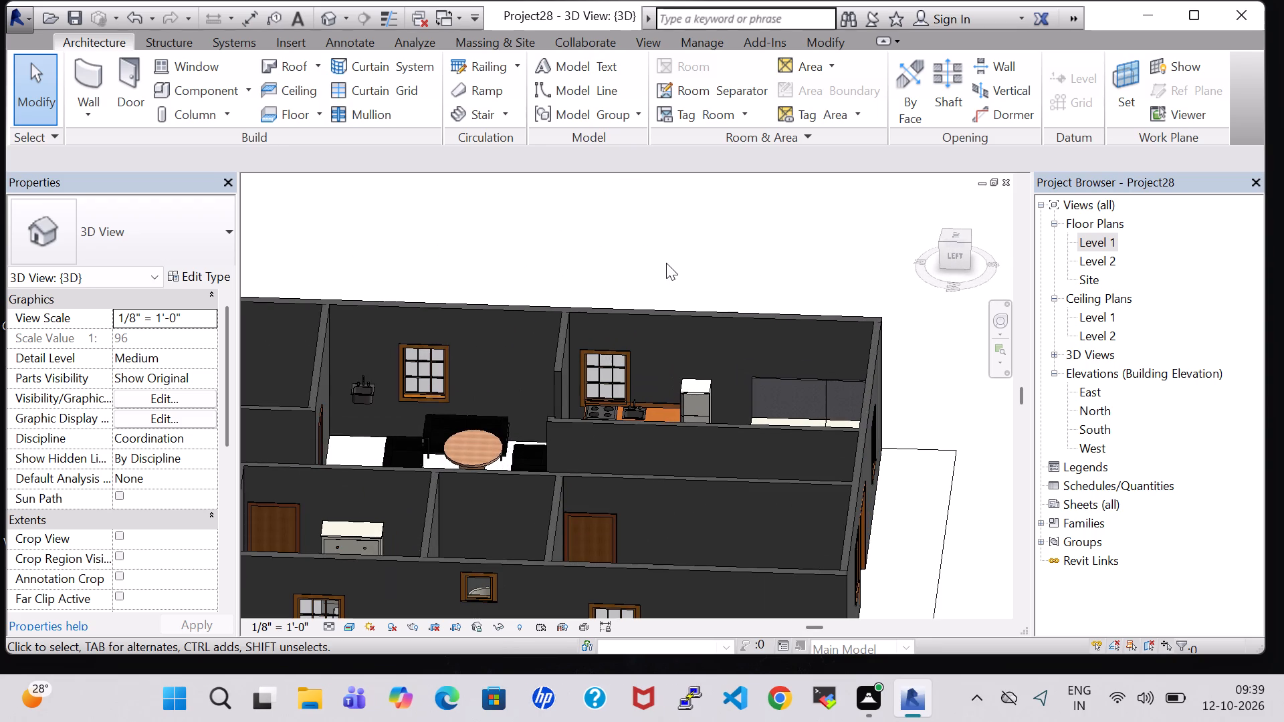
pyautogui.click(358, 385)
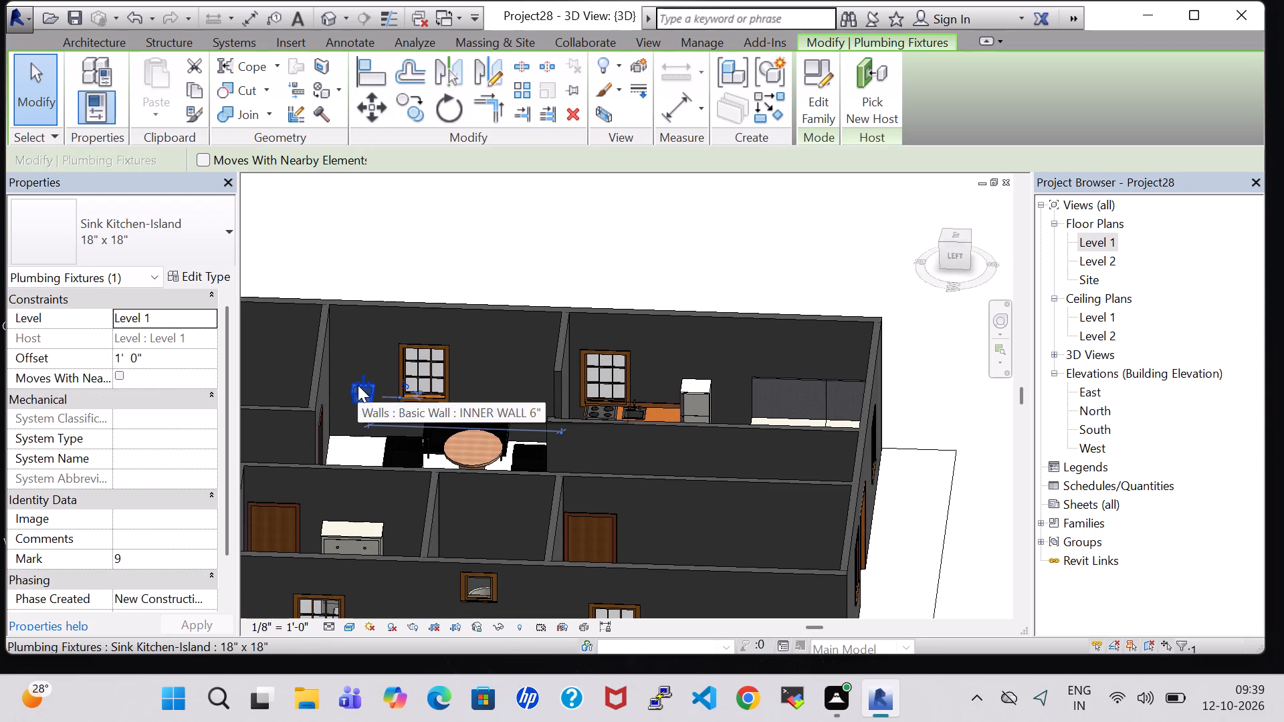
pyautogui.click(468, 248)
pyautogui.scroll(-1, 468, 249)
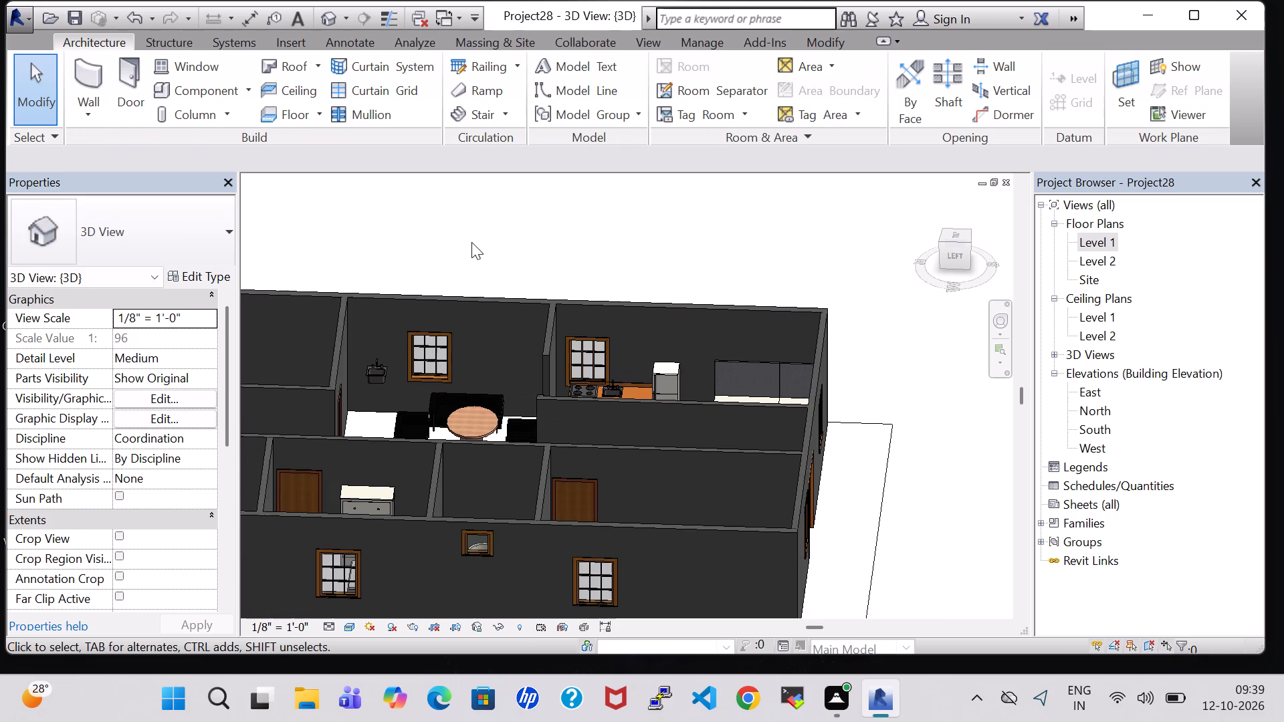
pyautogui.keyDown('shift'); pyautogui.moveTo(471, 242); pyautogui.dragTo(389, 435, button='middle'); pyautogui.keyUp('shift')
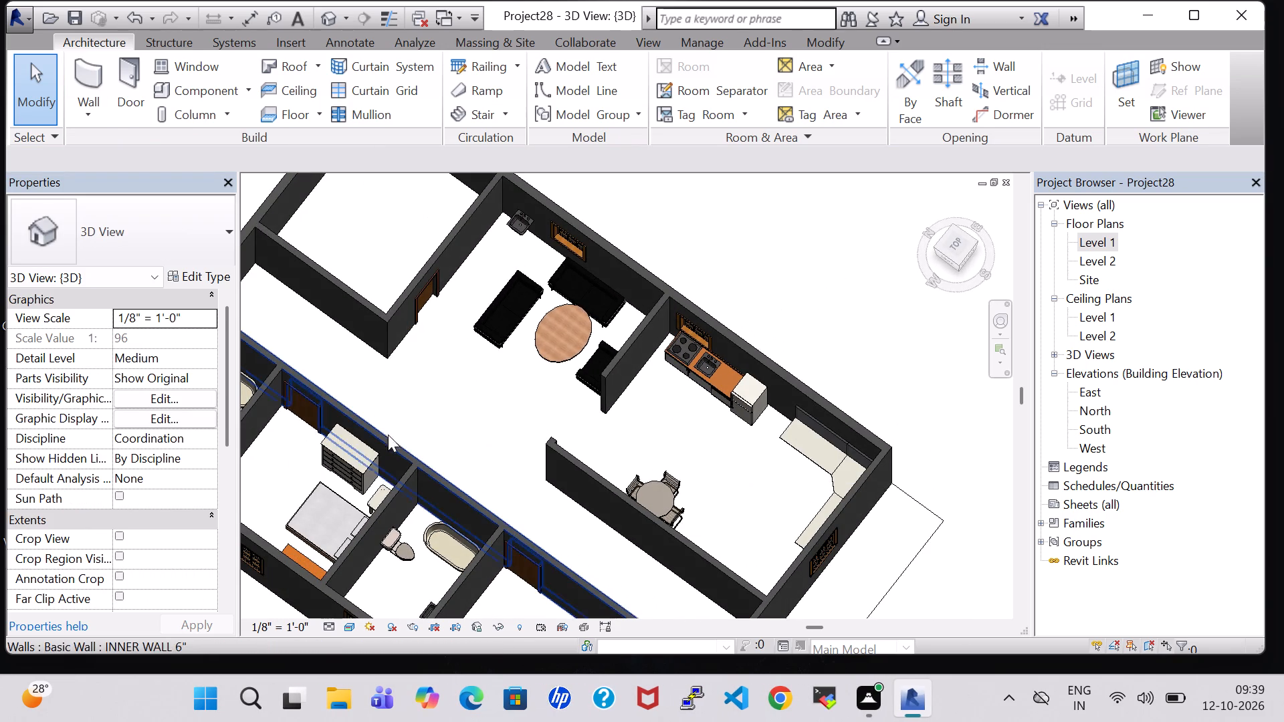
pyautogui.keyDown('shift'); pyautogui.moveTo(701, 304); pyautogui.dragTo(677, 306, button='middle'); pyautogui.keyUp('shift')
pyautogui.keyDown('shift'); pyautogui.middleClick(673, 308); pyautogui.keyUp('shift')
pyautogui.keyDown('shift'); pyautogui.moveTo(671, 308); pyautogui.dragTo(619, 317, button='middle'); pyautogui.keyUp('shift')
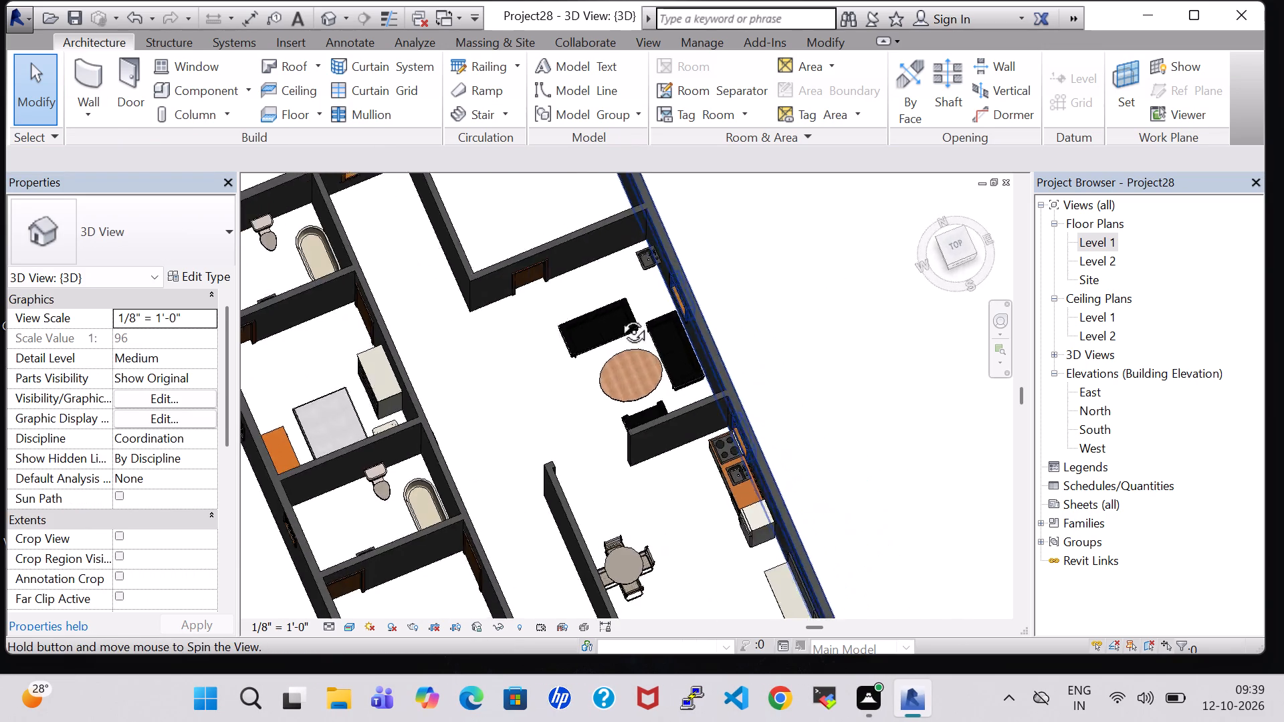
pyautogui.keyDown('shift'); pyautogui.moveTo(619, 317); pyautogui.dragTo(518, 330, button='middle'); pyautogui.keyUp('shift')
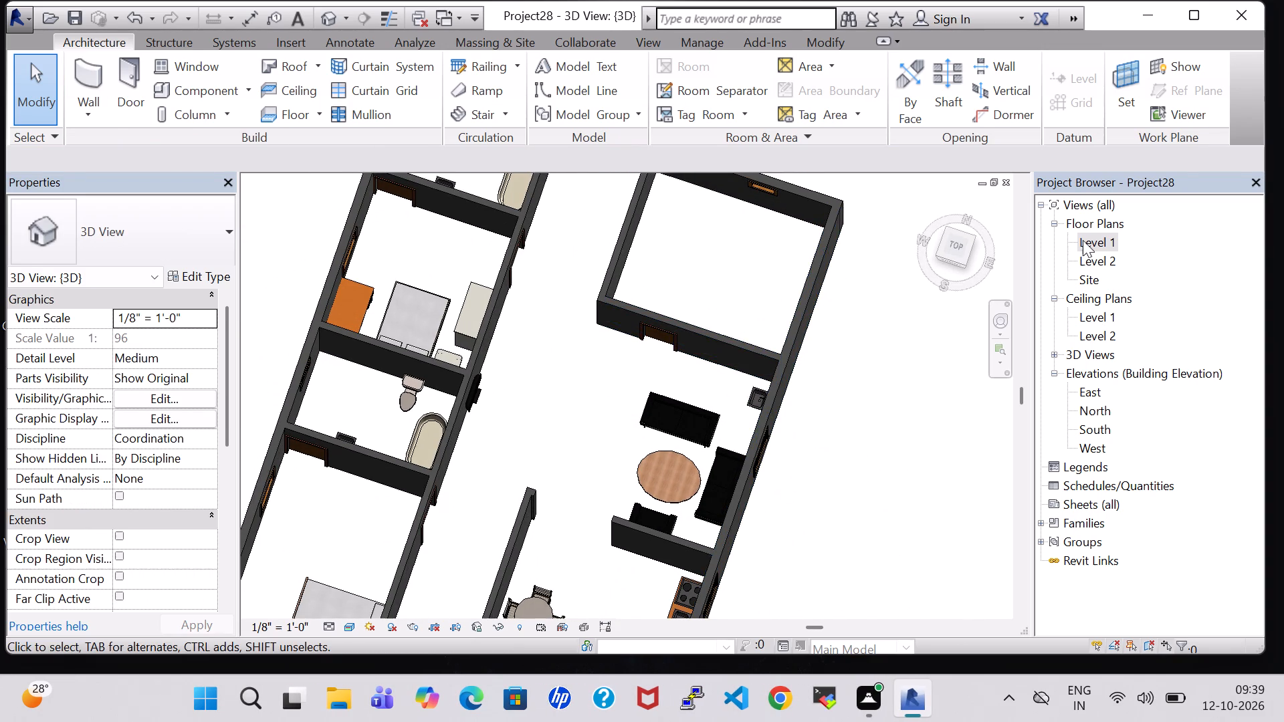
# From the Level 1 floor plan, start loading a component family and look through the Specialty Equipment library's Domestic and Fire Protection folders.
pyautogui.doubleClick(1084, 240)
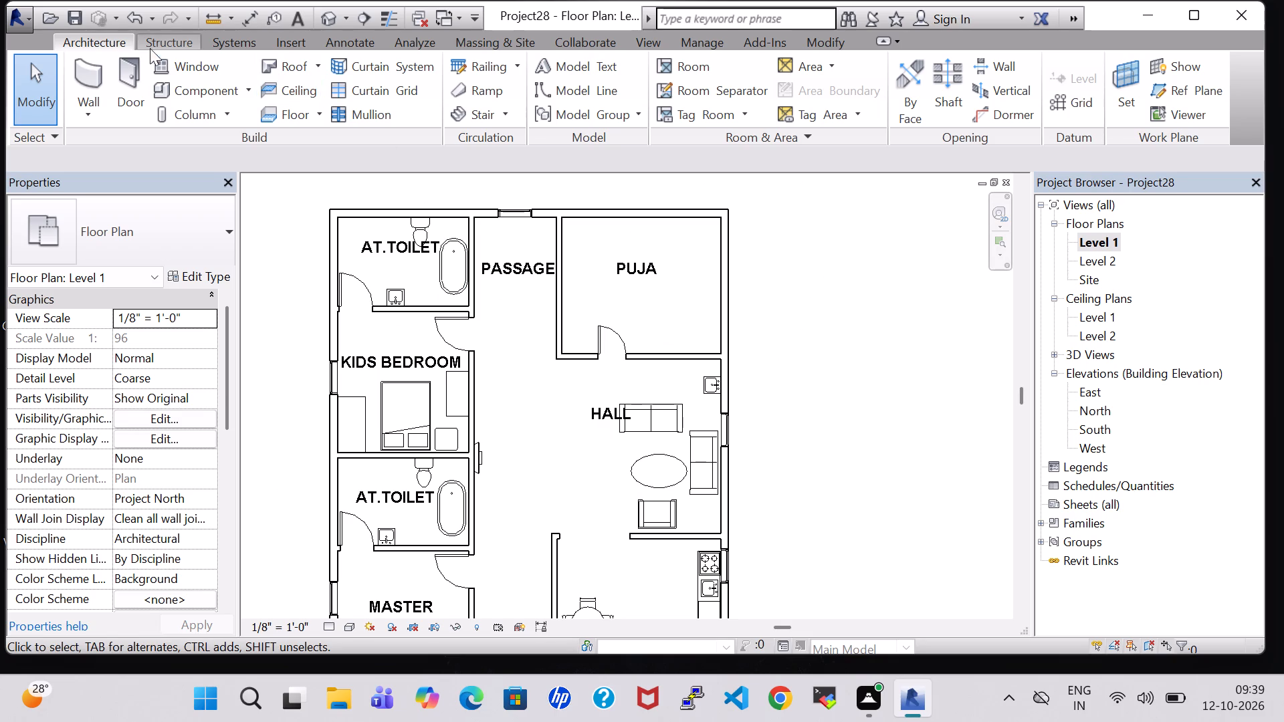
pyautogui.click(177, 100)
pyautogui.click(820, 82)
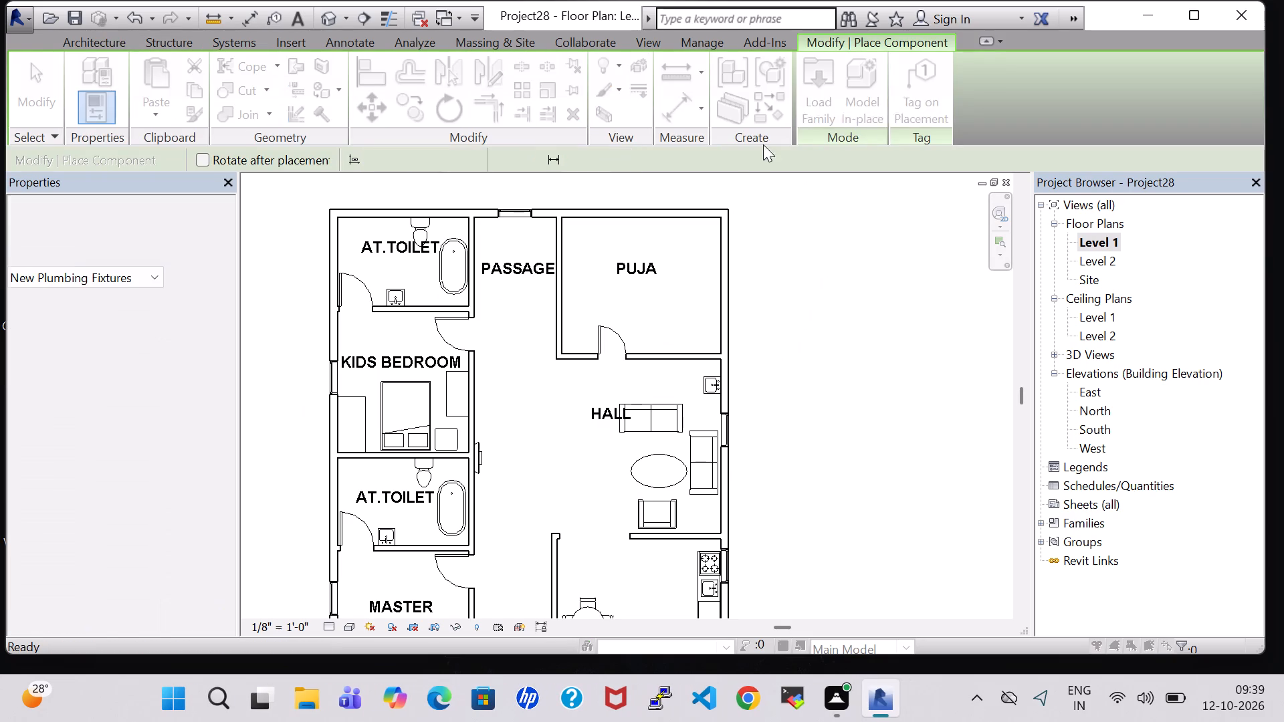
pyautogui.scroll(-4, 544, 401)
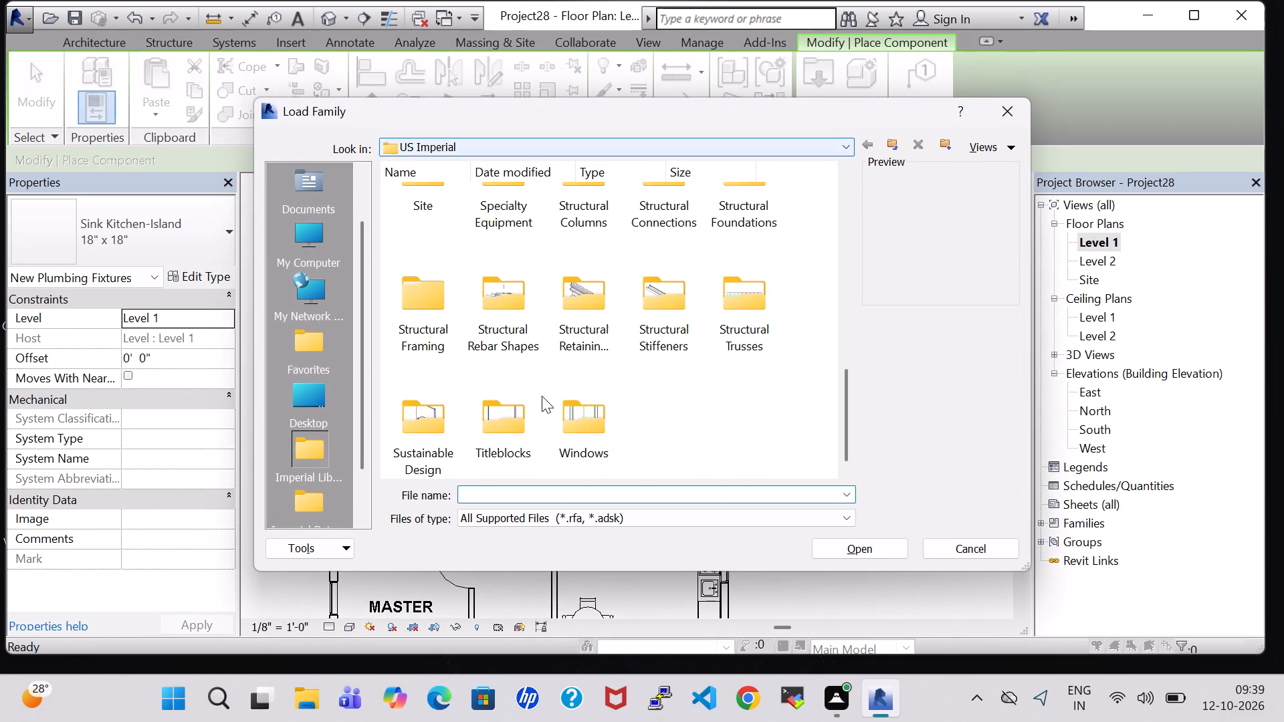
pyautogui.doubleClick(495, 223)
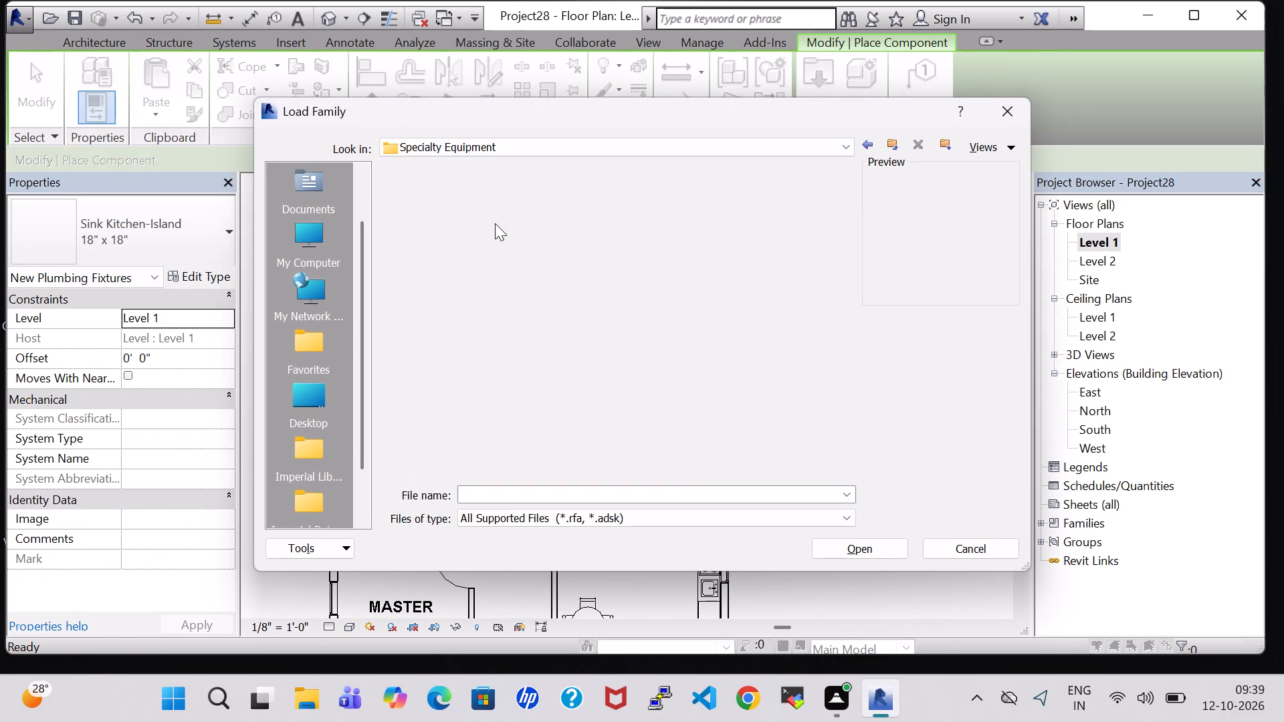
pyautogui.doubleClick(510, 214)
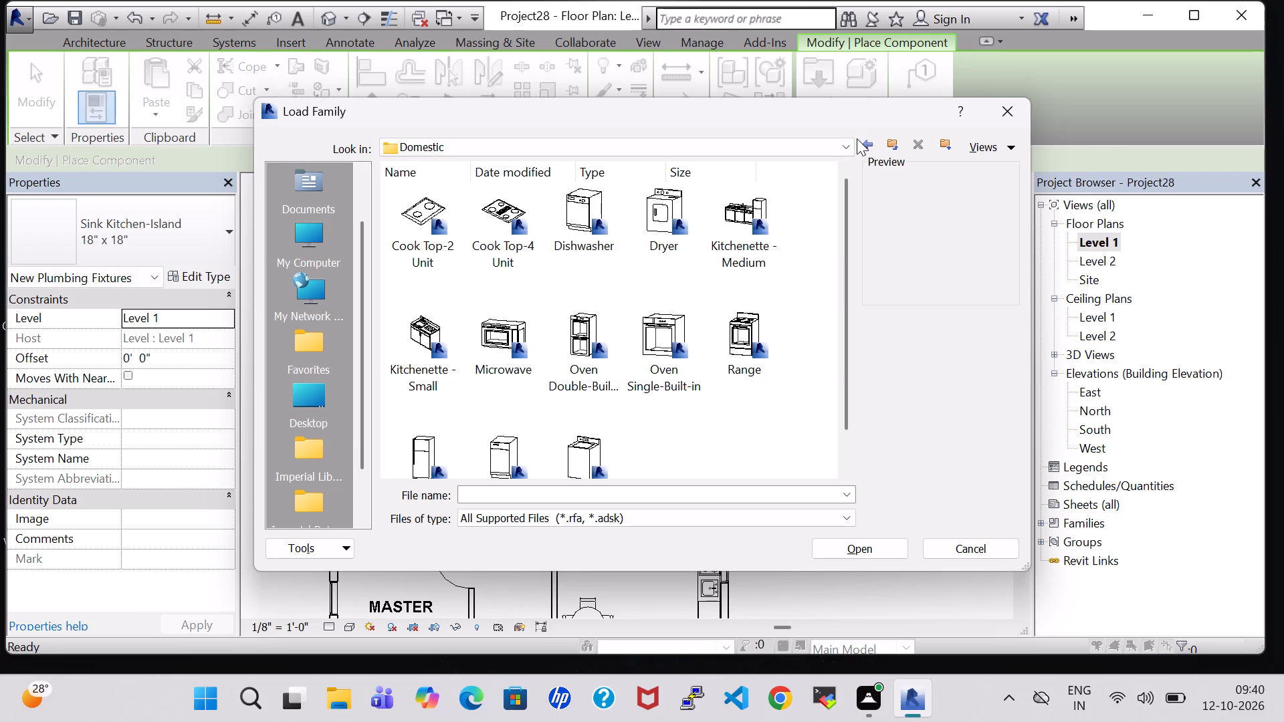
pyautogui.click(871, 150)
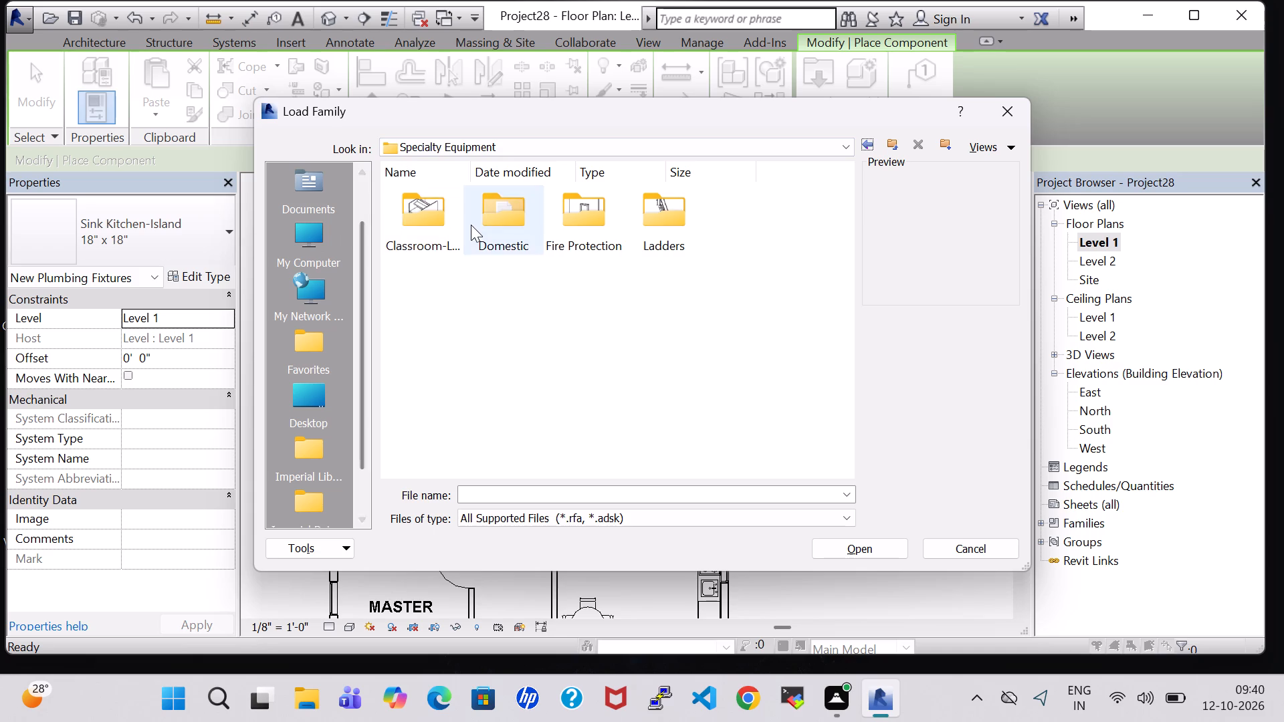
pyautogui.doubleClick(471, 225)
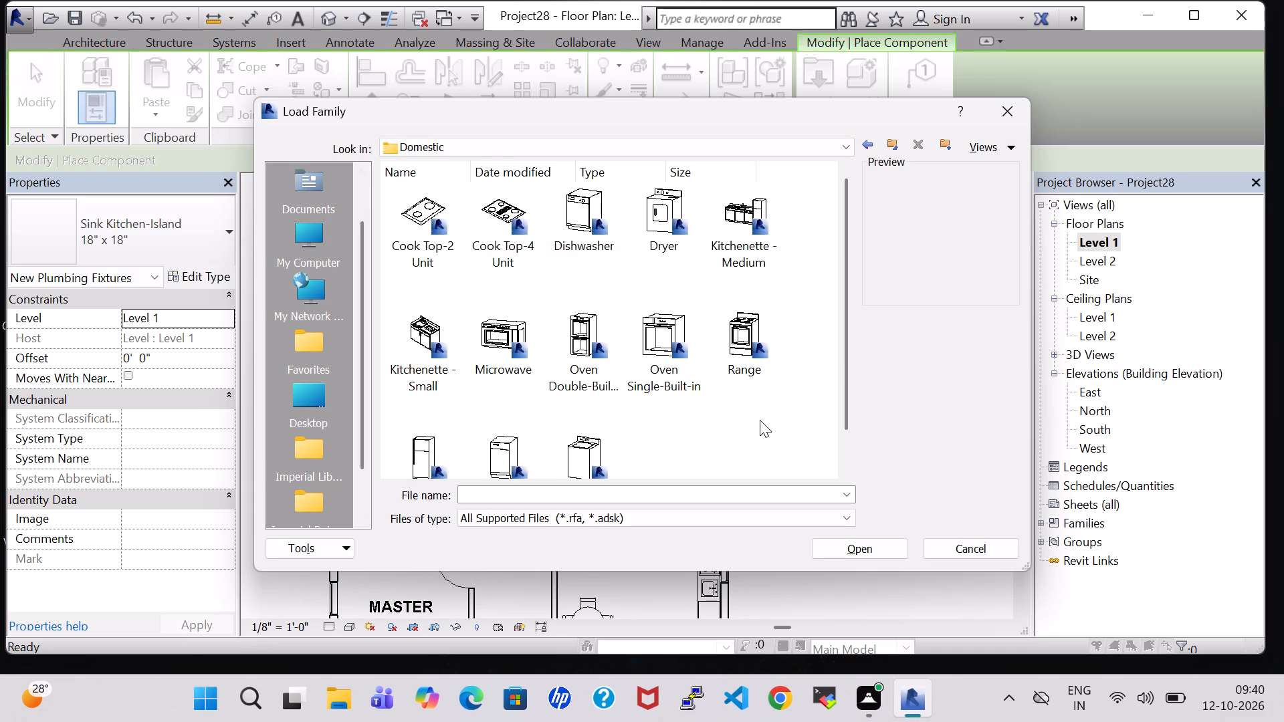
pyautogui.scroll(-1, 760, 418)
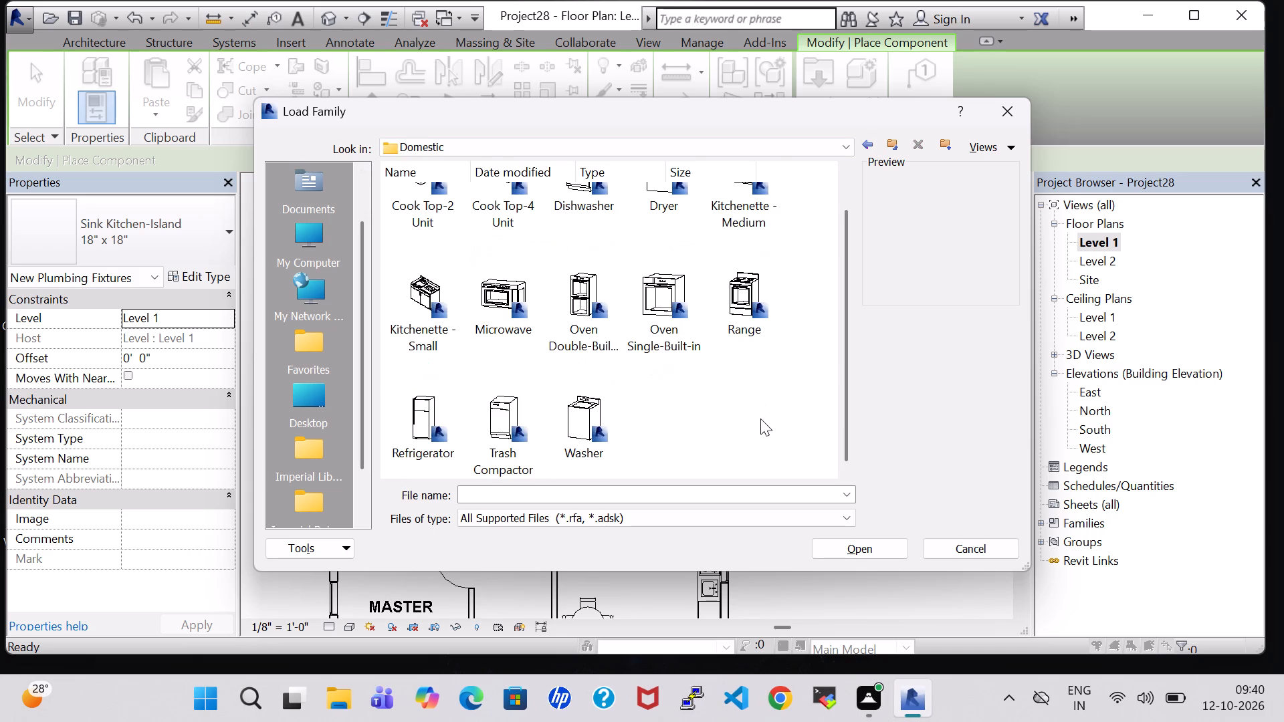
pyautogui.scroll(-1, 730, 410)
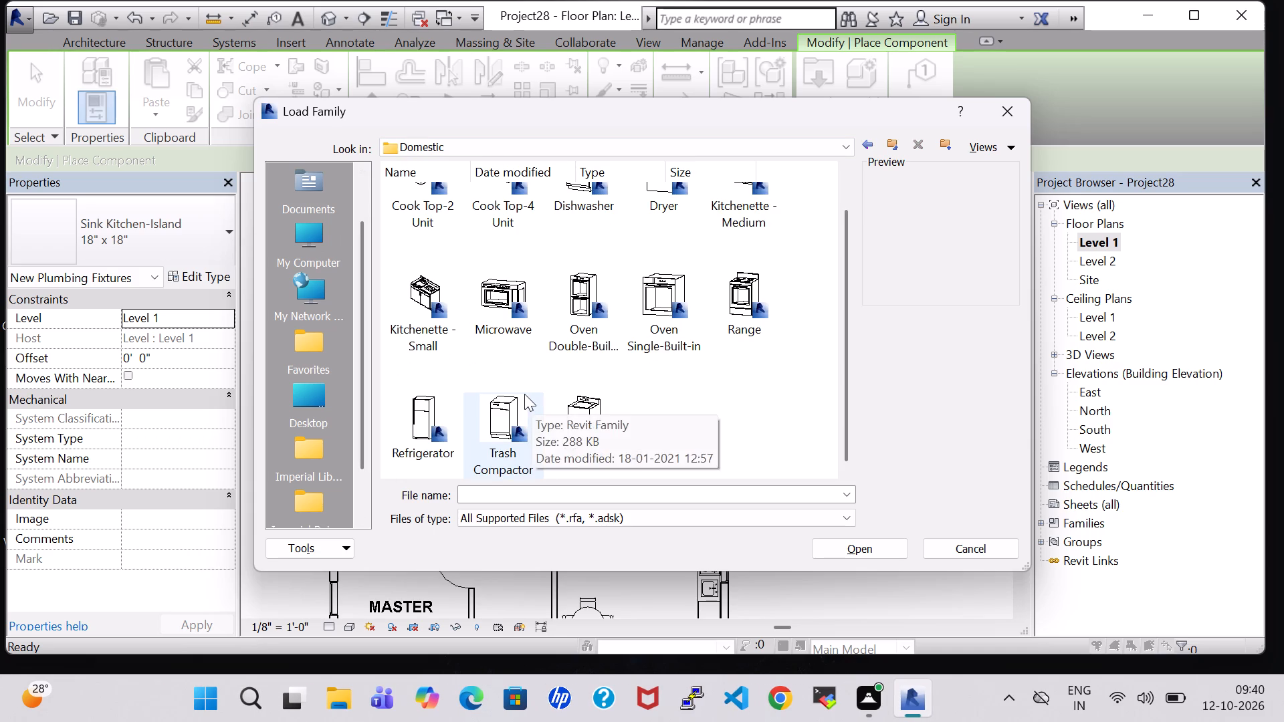
pyautogui.click(524, 394)
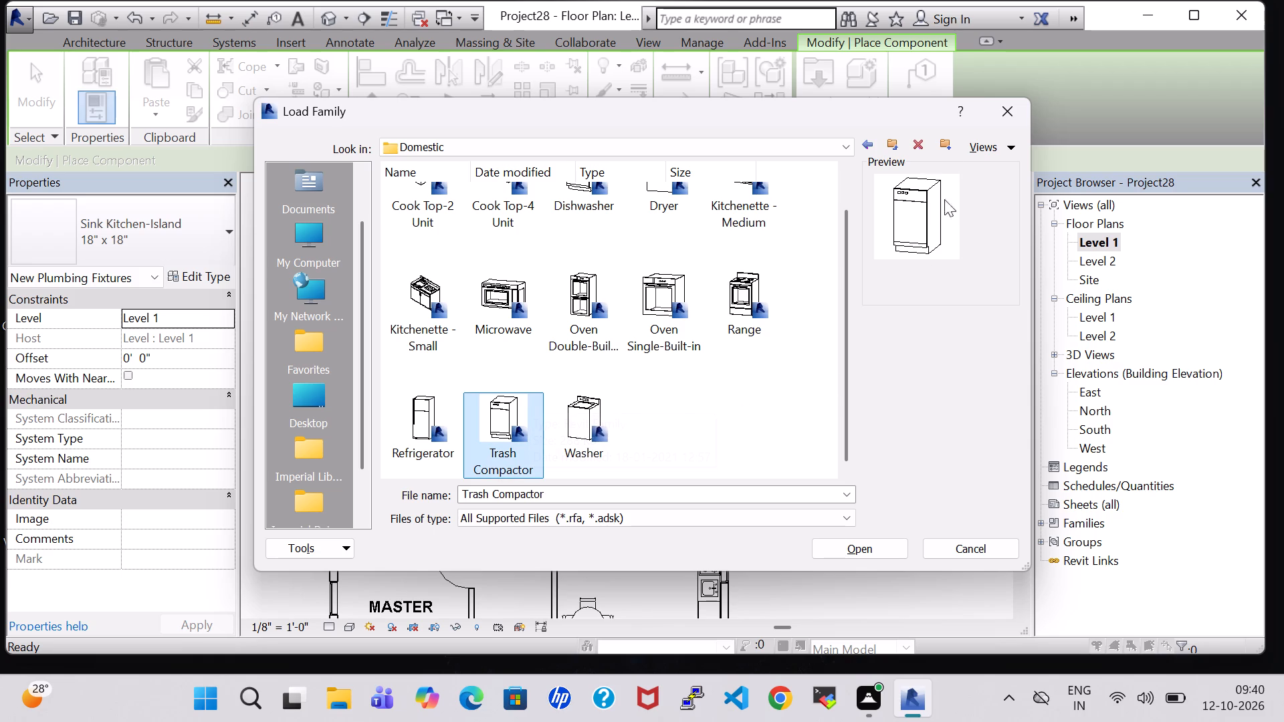
pyautogui.click(873, 146)
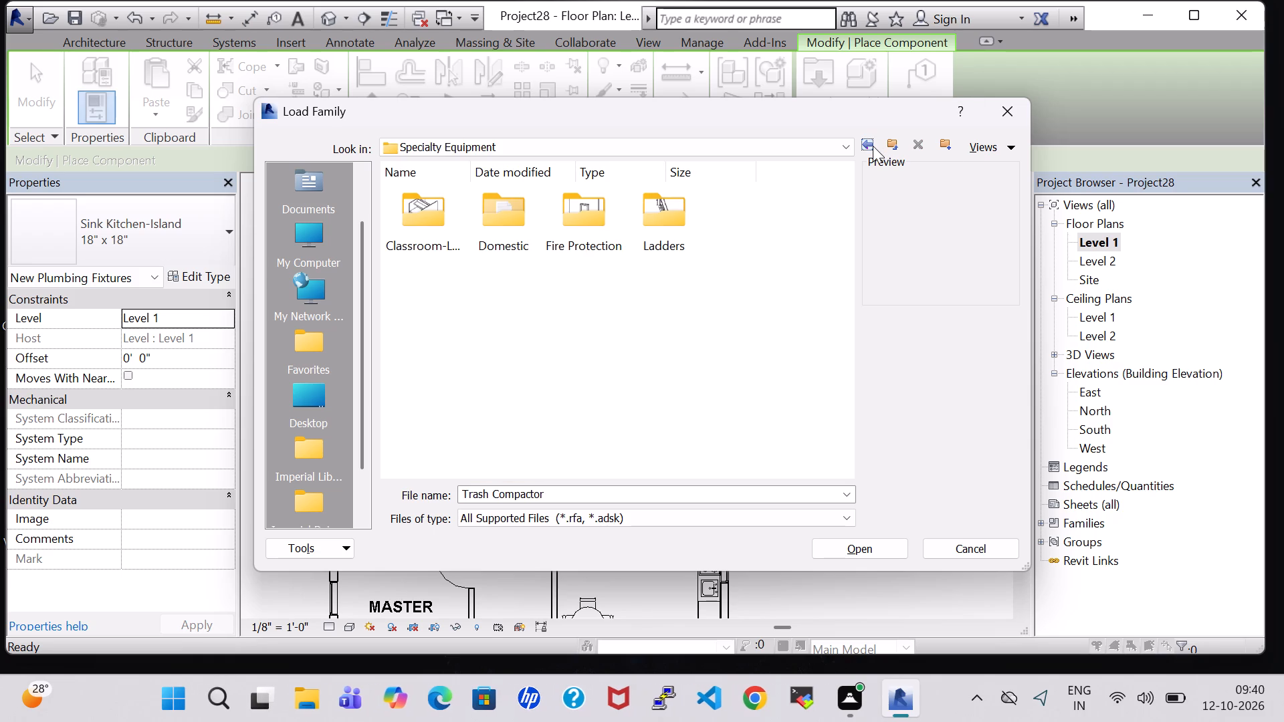
pyautogui.doubleClick(567, 221)
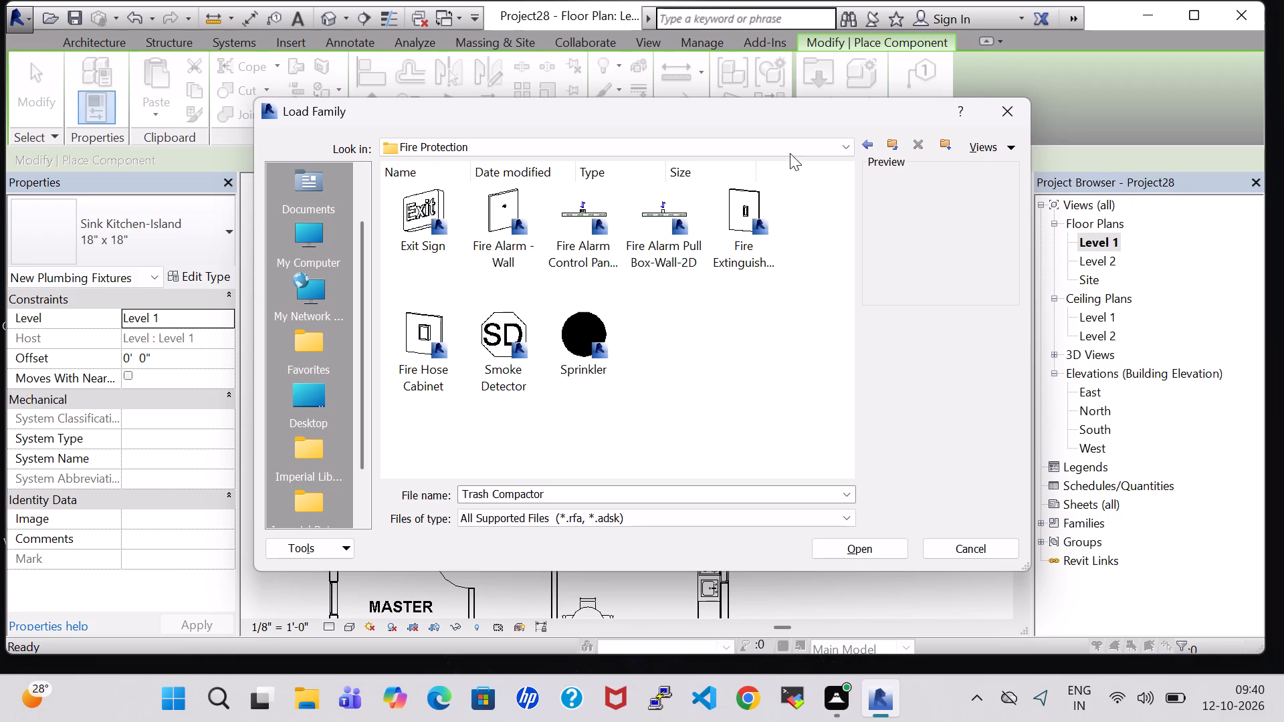
pyautogui.click(863, 148)
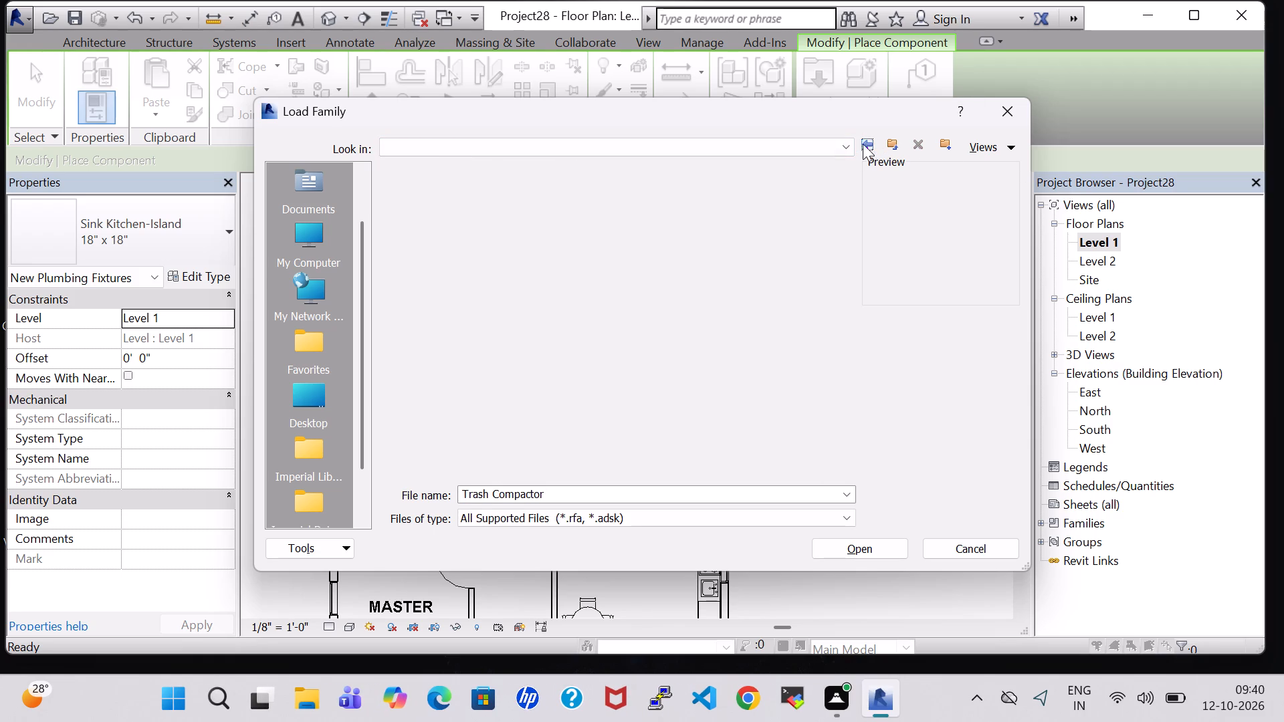
pyautogui.click(864, 140)
# Look through the US Imperial library's Profiles folder and the Site folder's Accessories, Logistics, Parking and Utilities families.
pyautogui.scroll(-2, 703, 310)
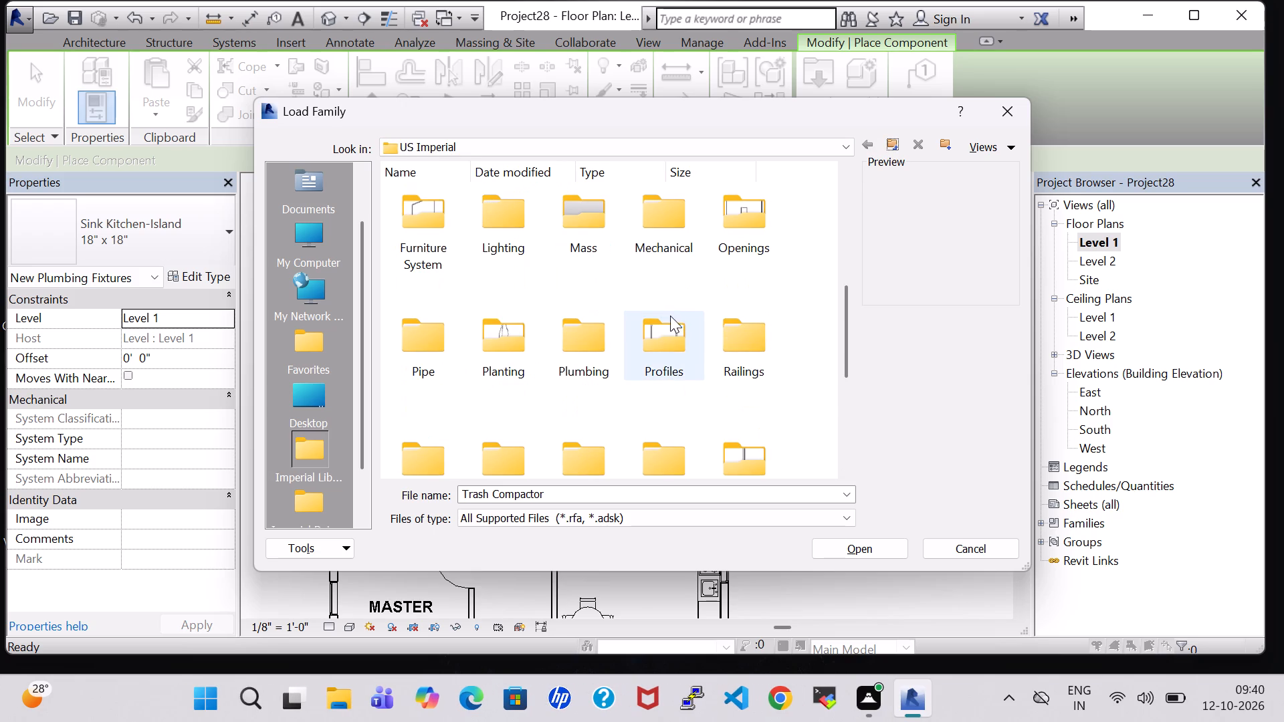
pyautogui.doubleClick(691, 345)
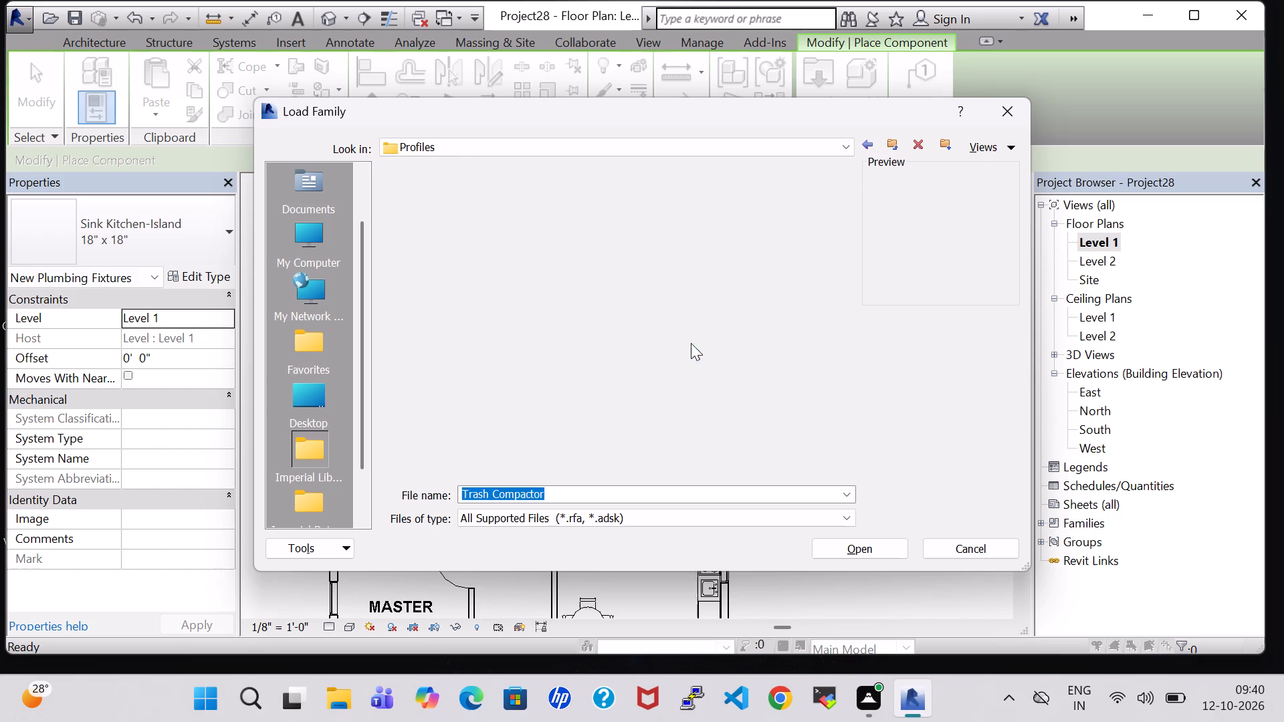
pyautogui.click(862, 141)
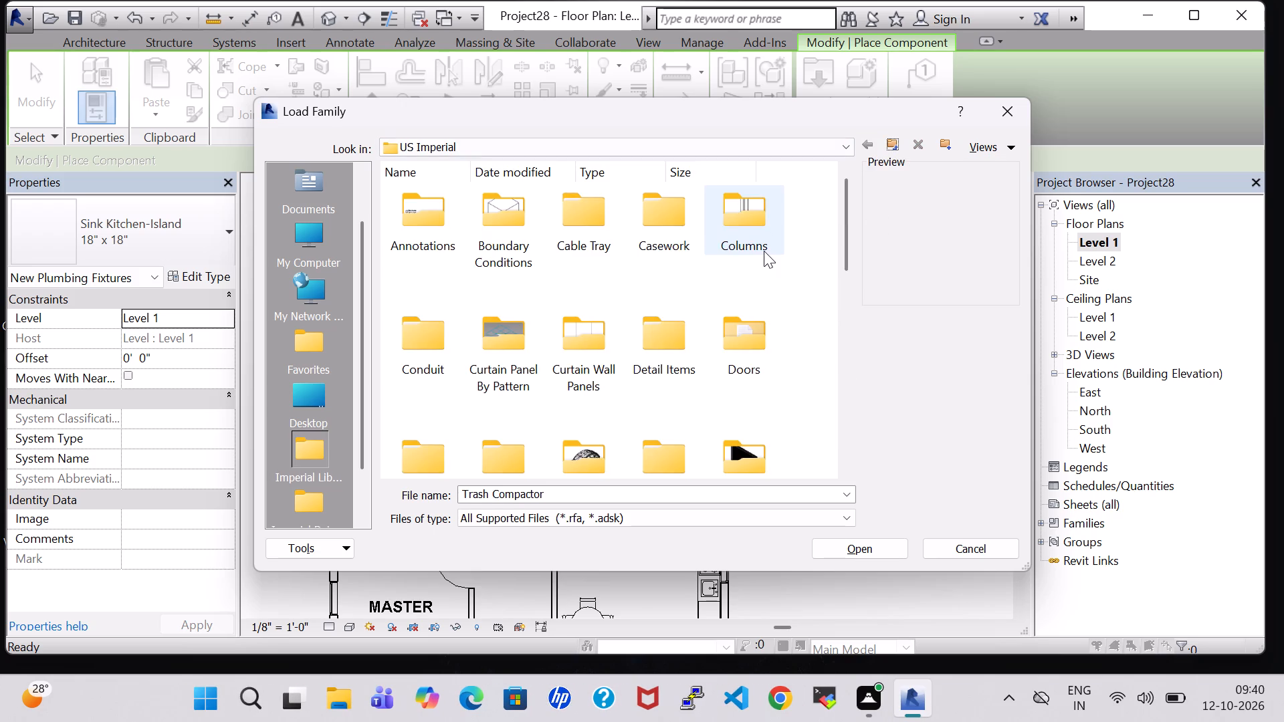
pyautogui.scroll(-1, 764, 258)
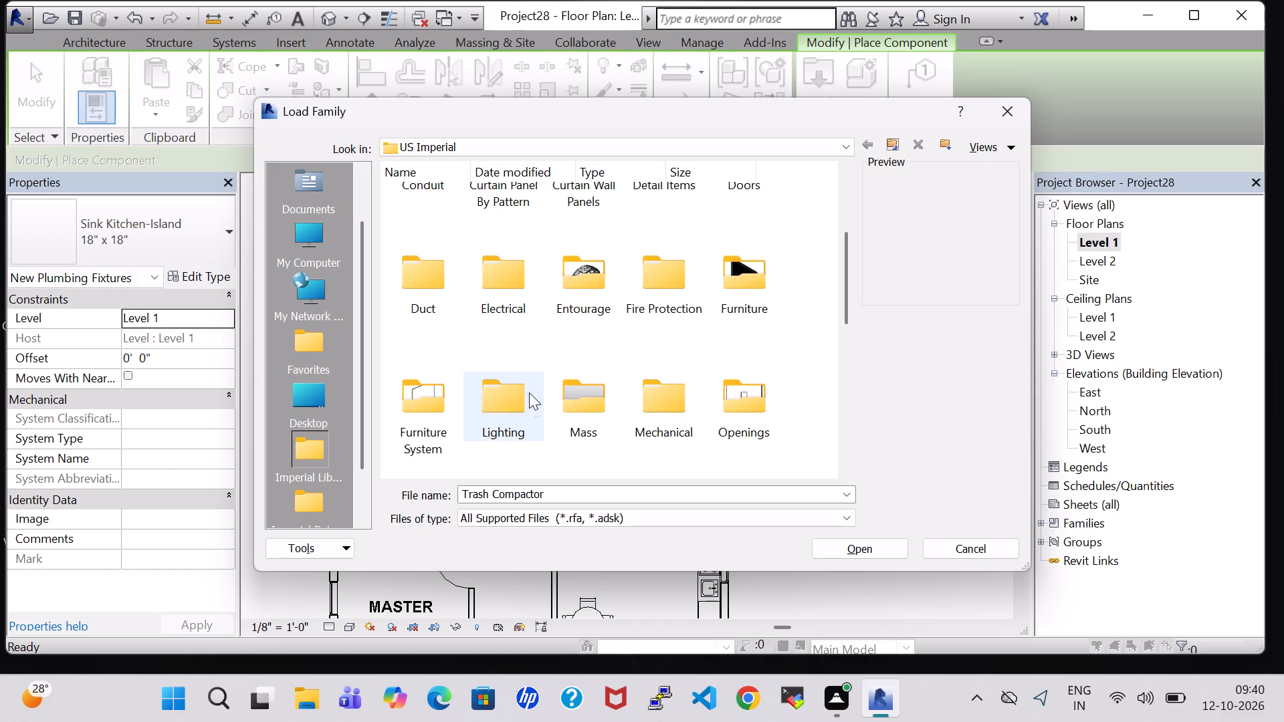
pyautogui.click(529, 392)
pyautogui.press('s')
pyautogui.doubleClick(444, 196)
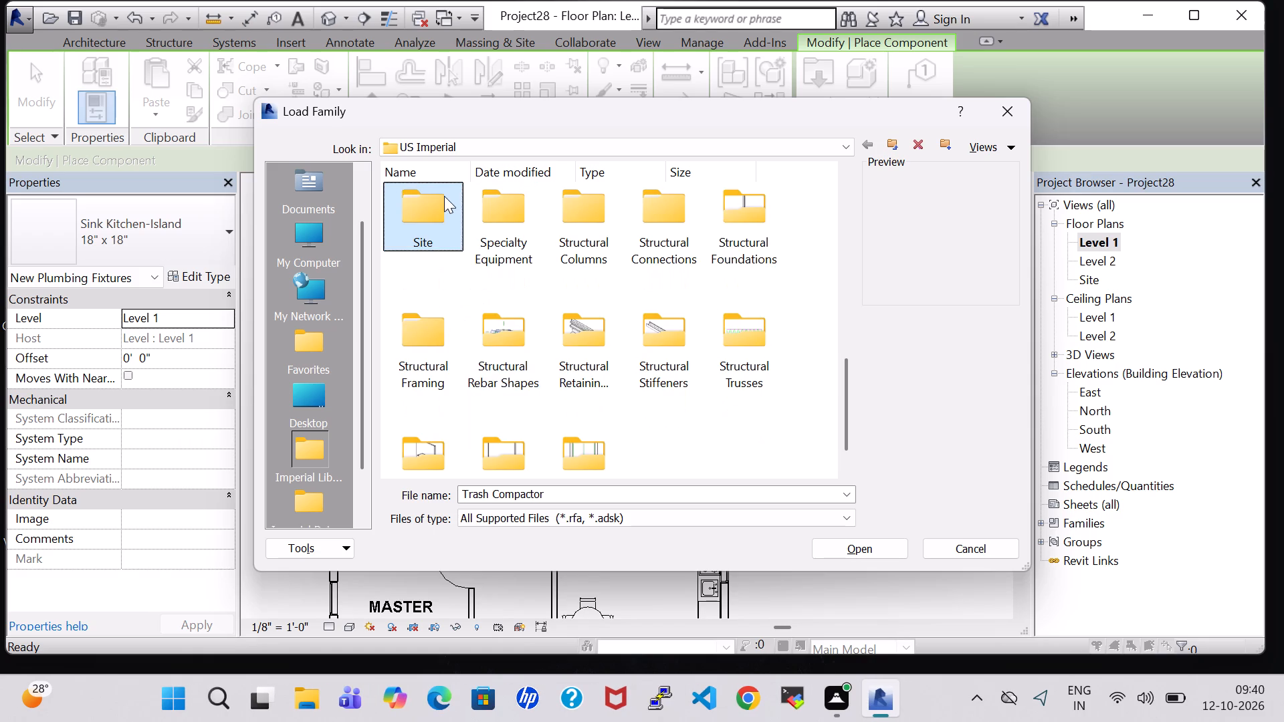
pyautogui.doubleClick(441, 206)
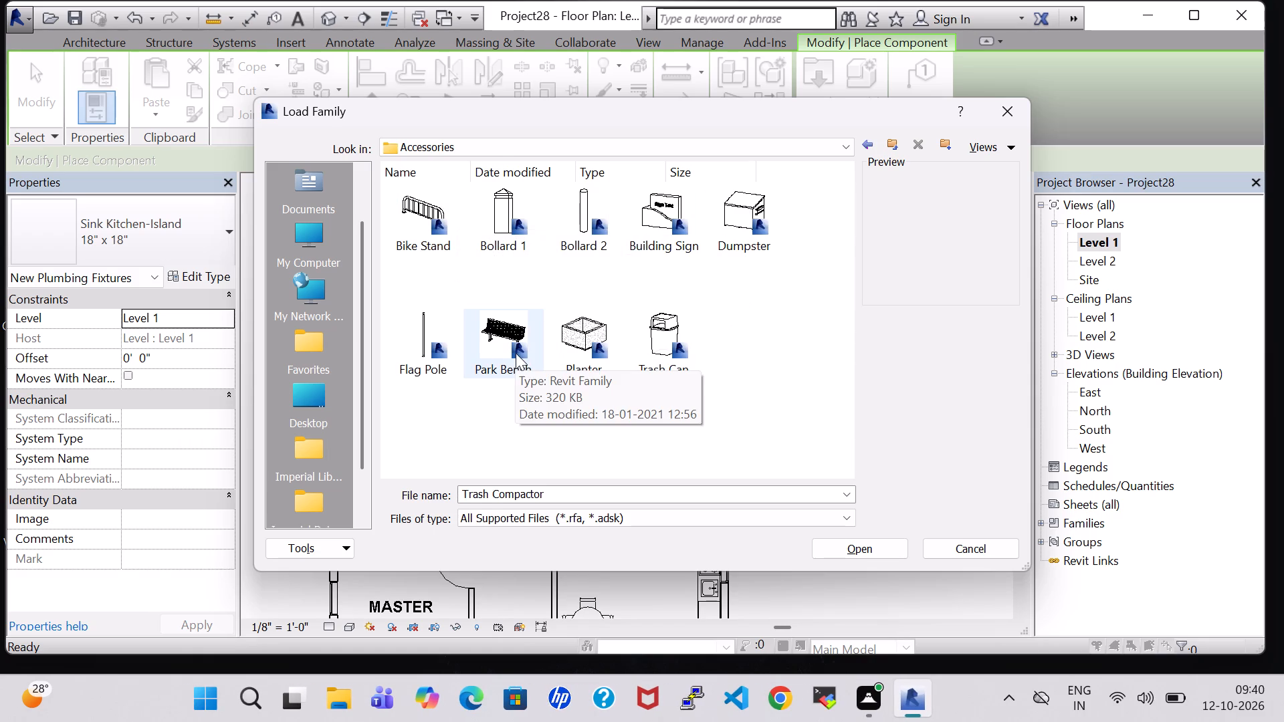
pyautogui.click(869, 140)
pyautogui.doubleClick(529, 204)
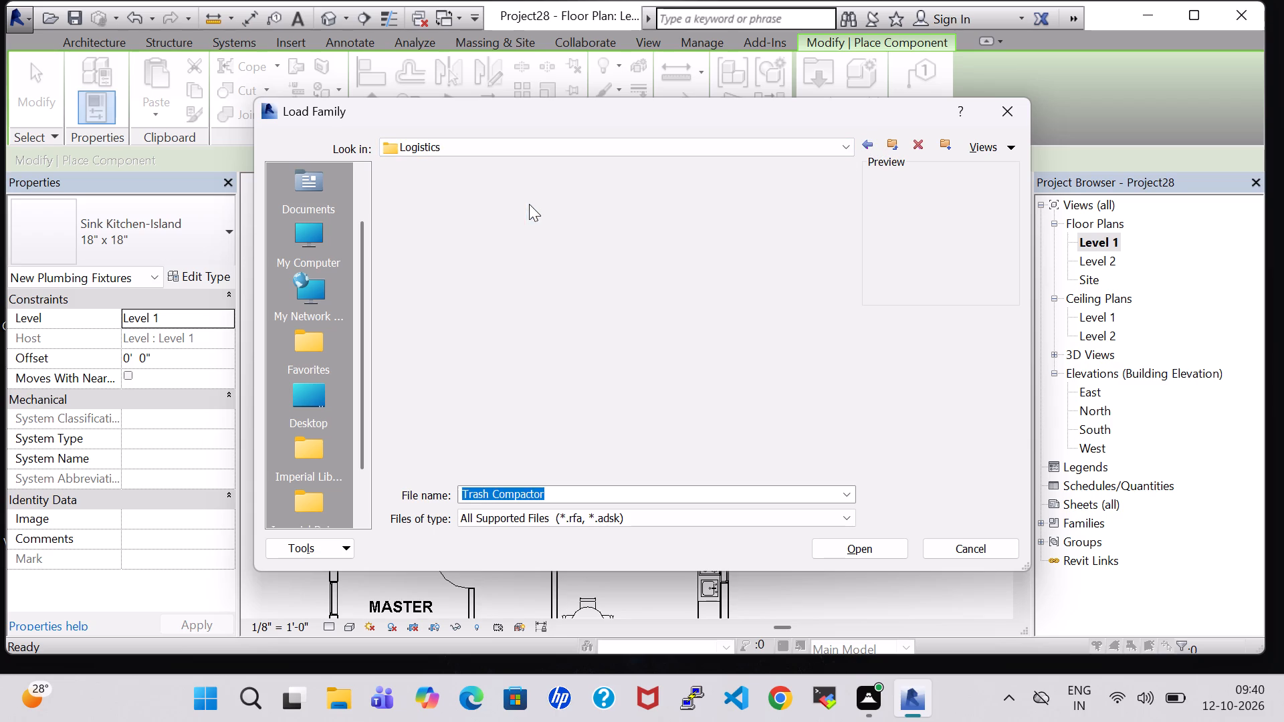
pyautogui.click(869, 142)
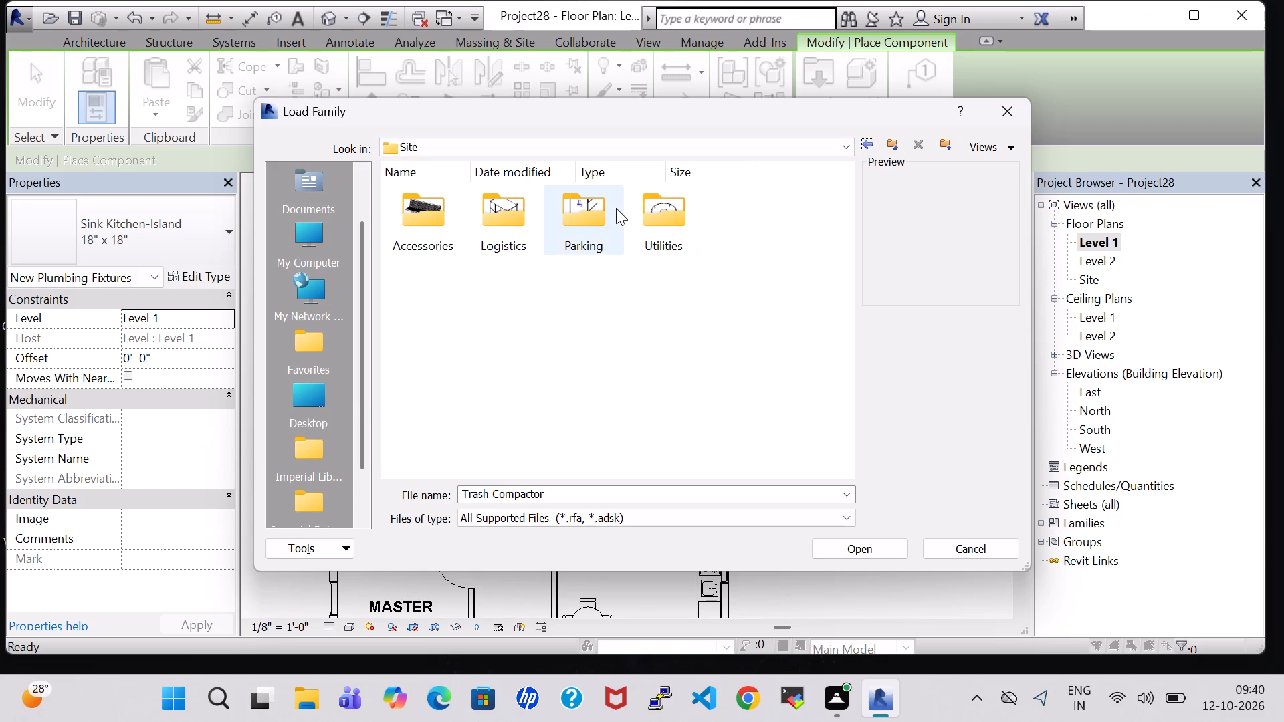
pyautogui.doubleClick(611, 207)
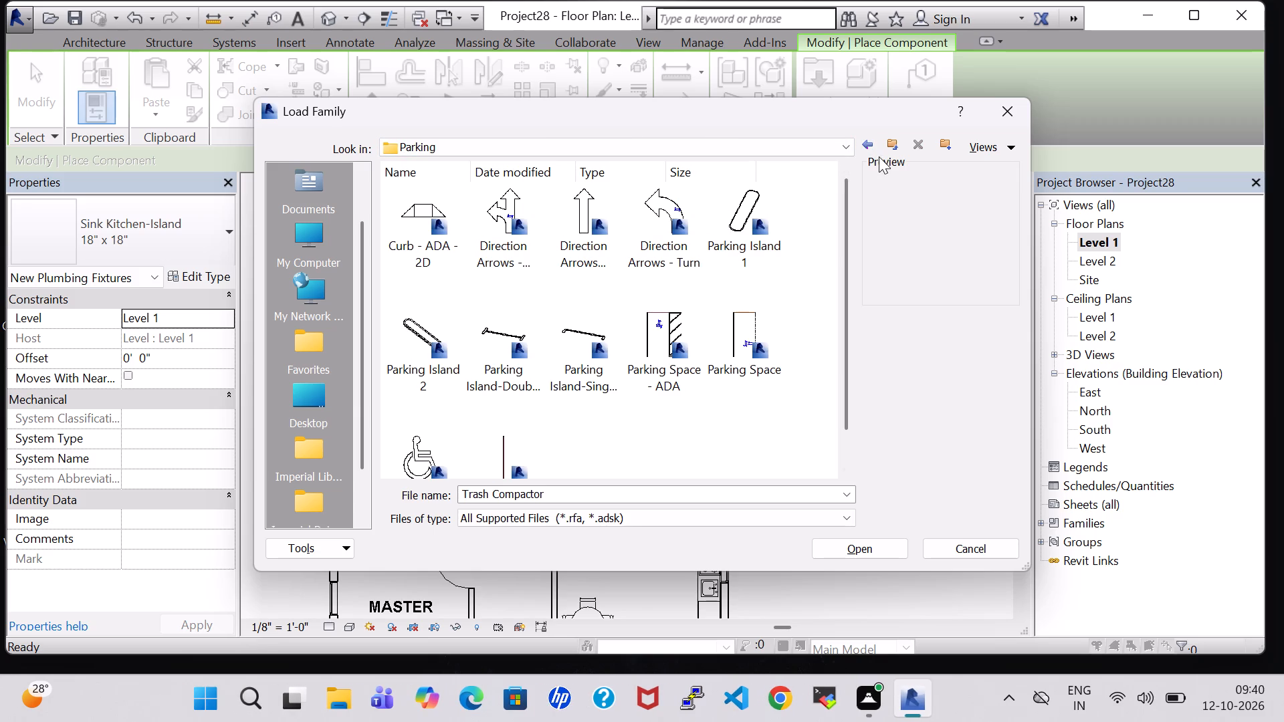
pyautogui.click(869, 148)
pyautogui.doubleClick(640, 211)
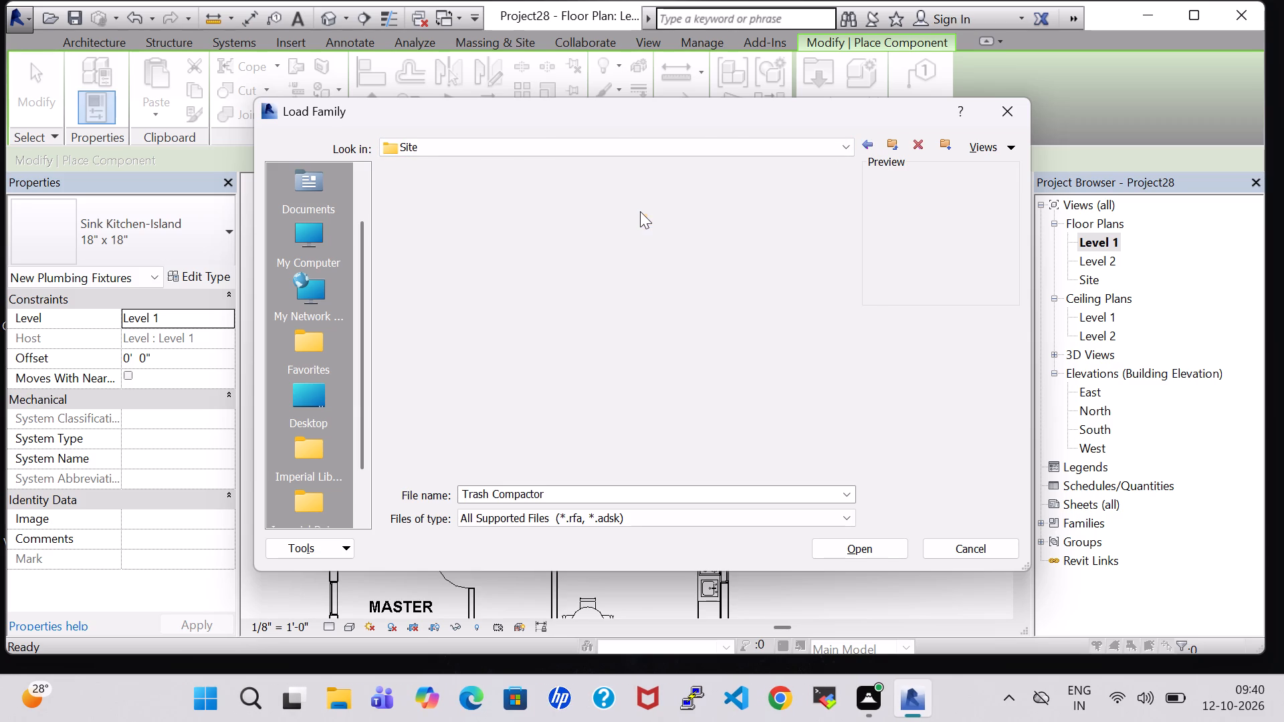
pyautogui.scroll(-1, 642, 364)
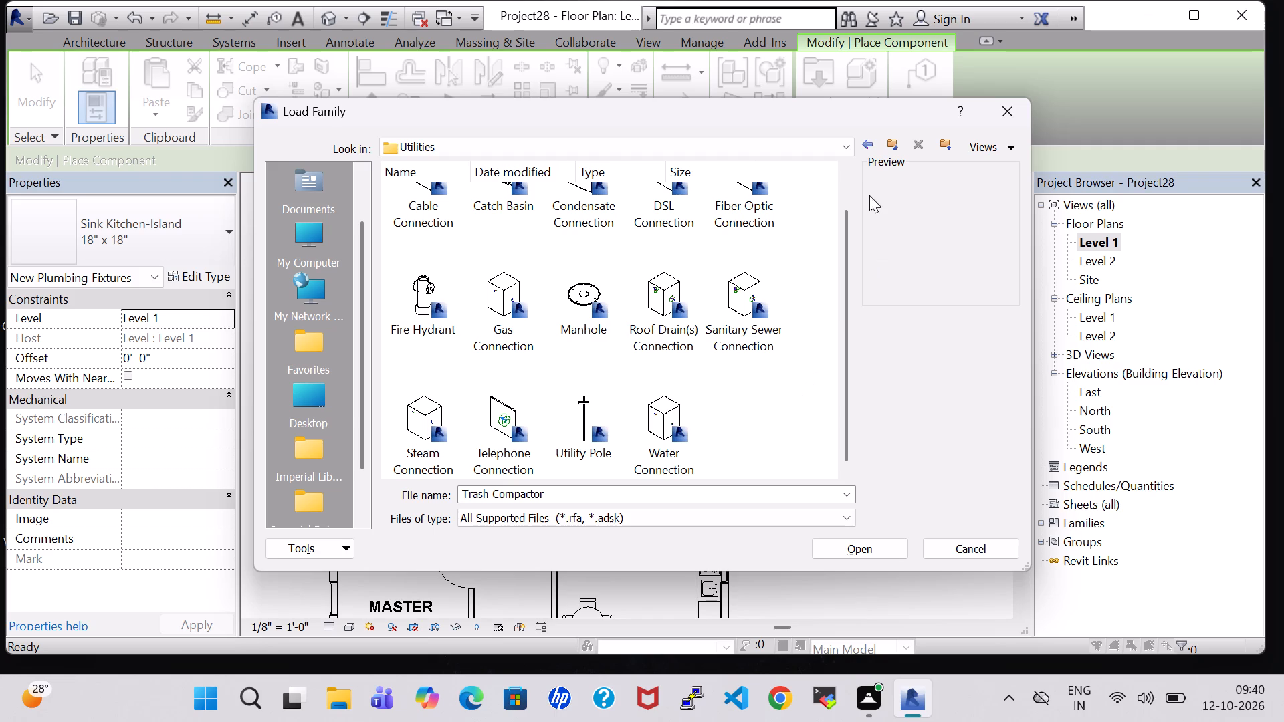
pyautogui.click(870, 145)
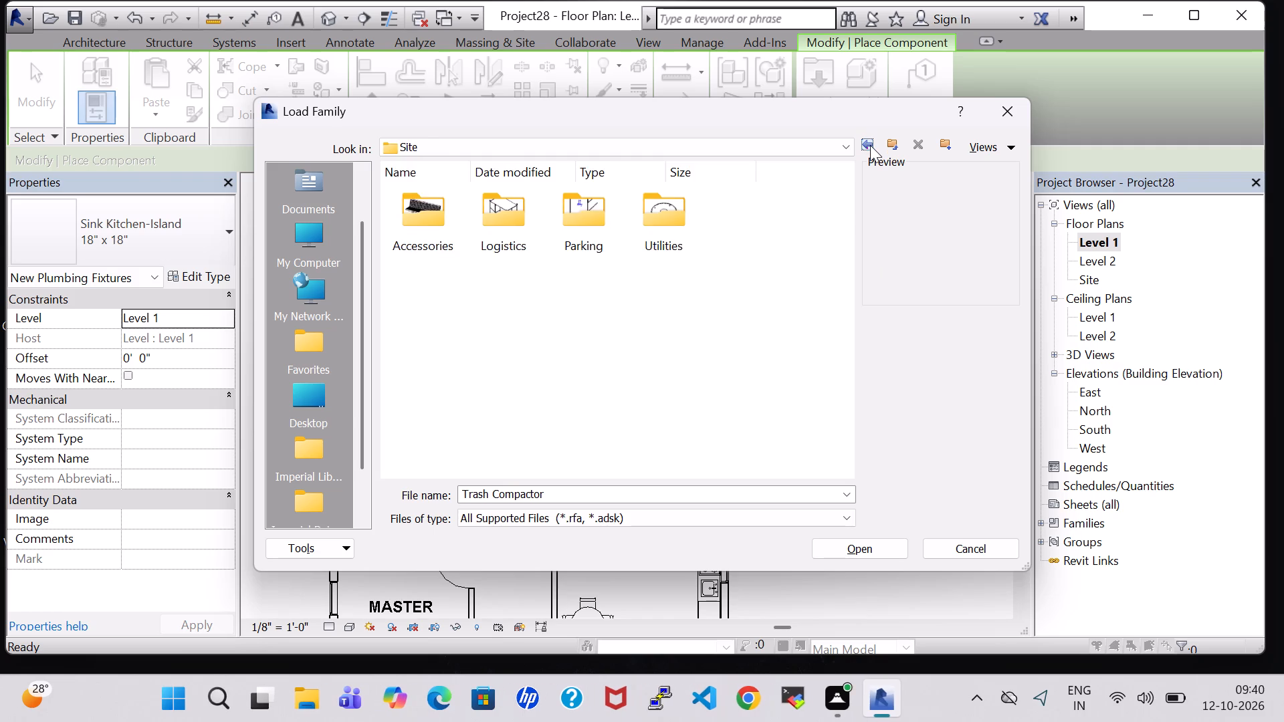
pyautogui.click(870, 145)
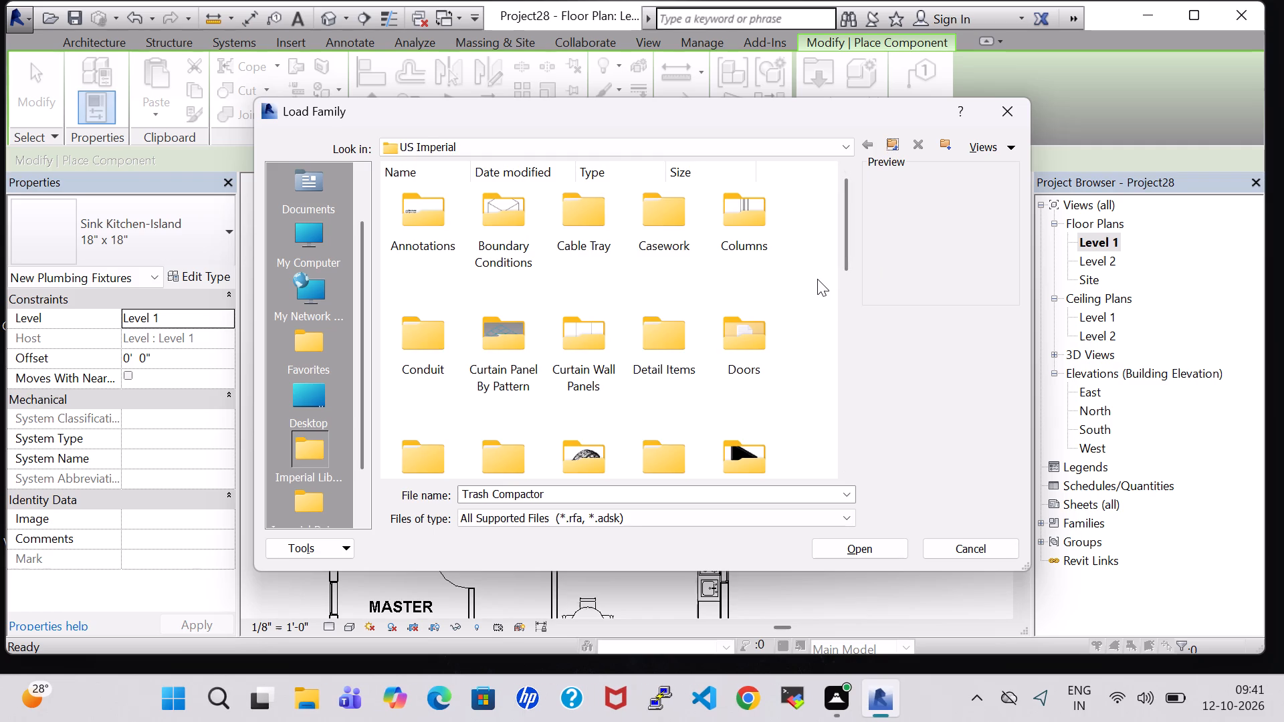
# Load the Table-Rectangular family from the Furniture library's Tables folder.
pyautogui.scroll(2, 817, 279)
pyautogui.scroll(-1, 817, 279)
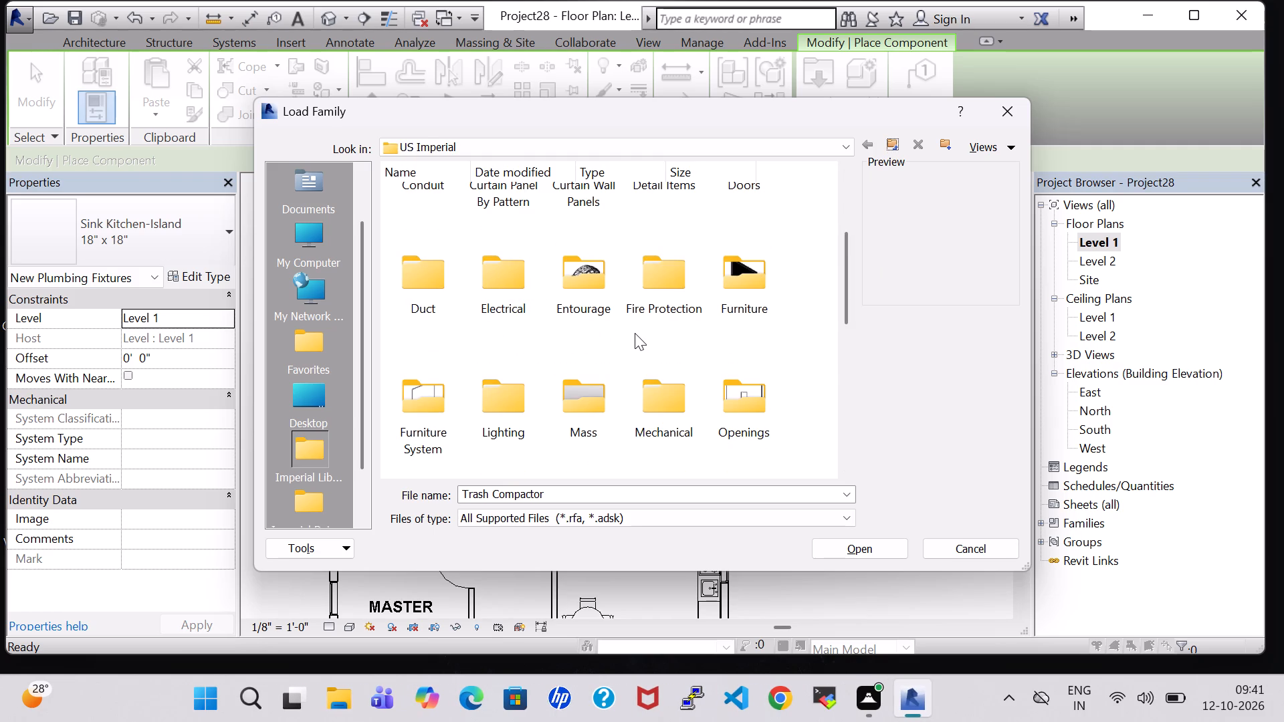
pyautogui.scroll(-1, 635, 333)
pyautogui.scroll(1, 735, 214)
pyautogui.doubleClick(741, 268)
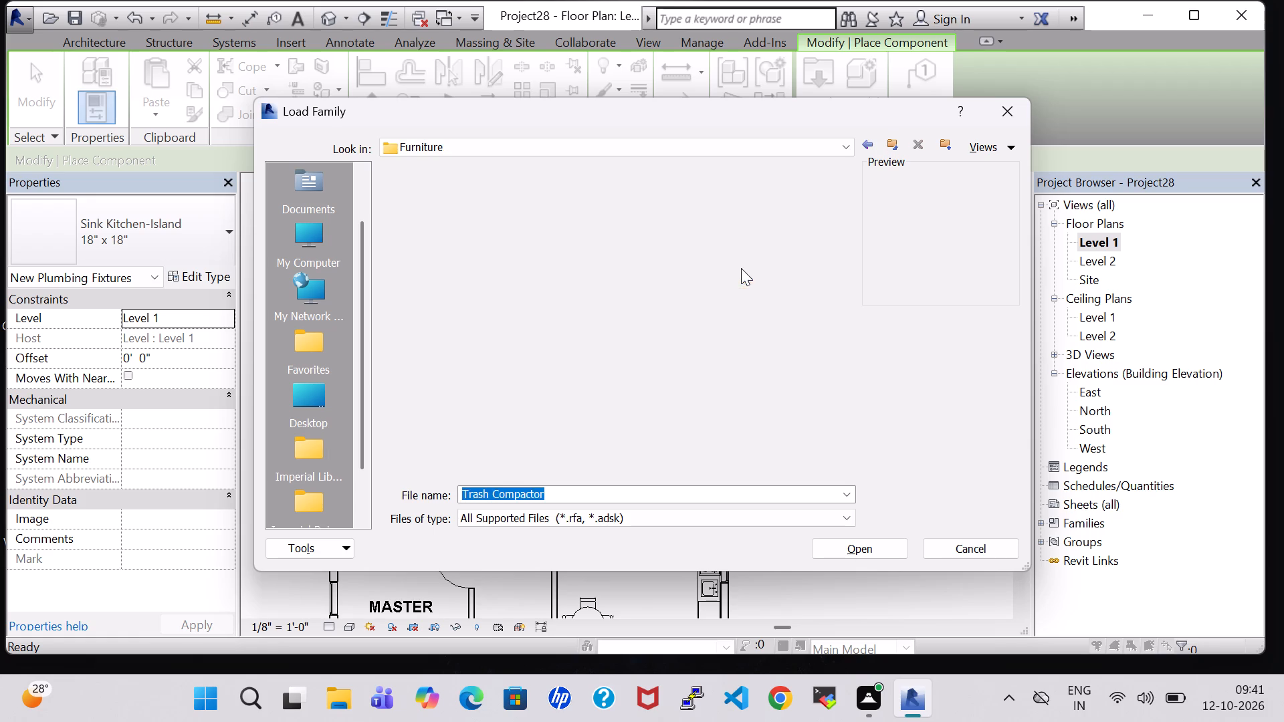
pyautogui.doubleClick(650, 238)
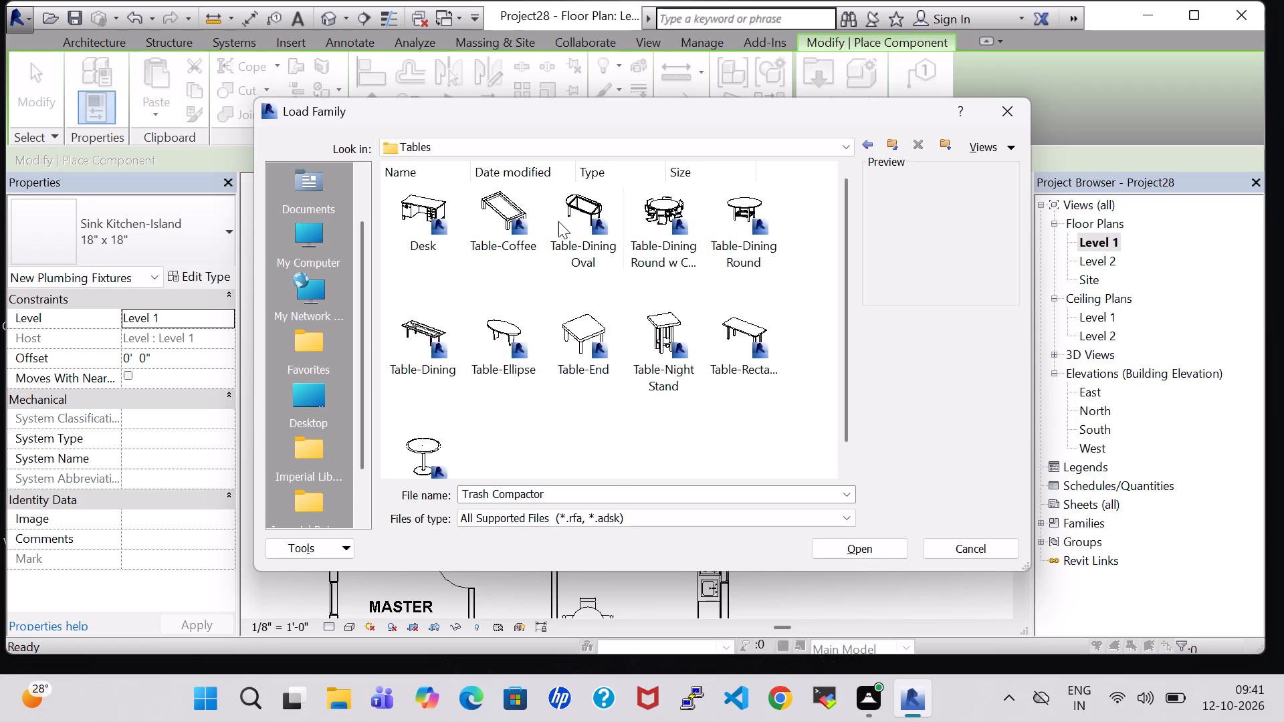
pyautogui.click(742, 323)
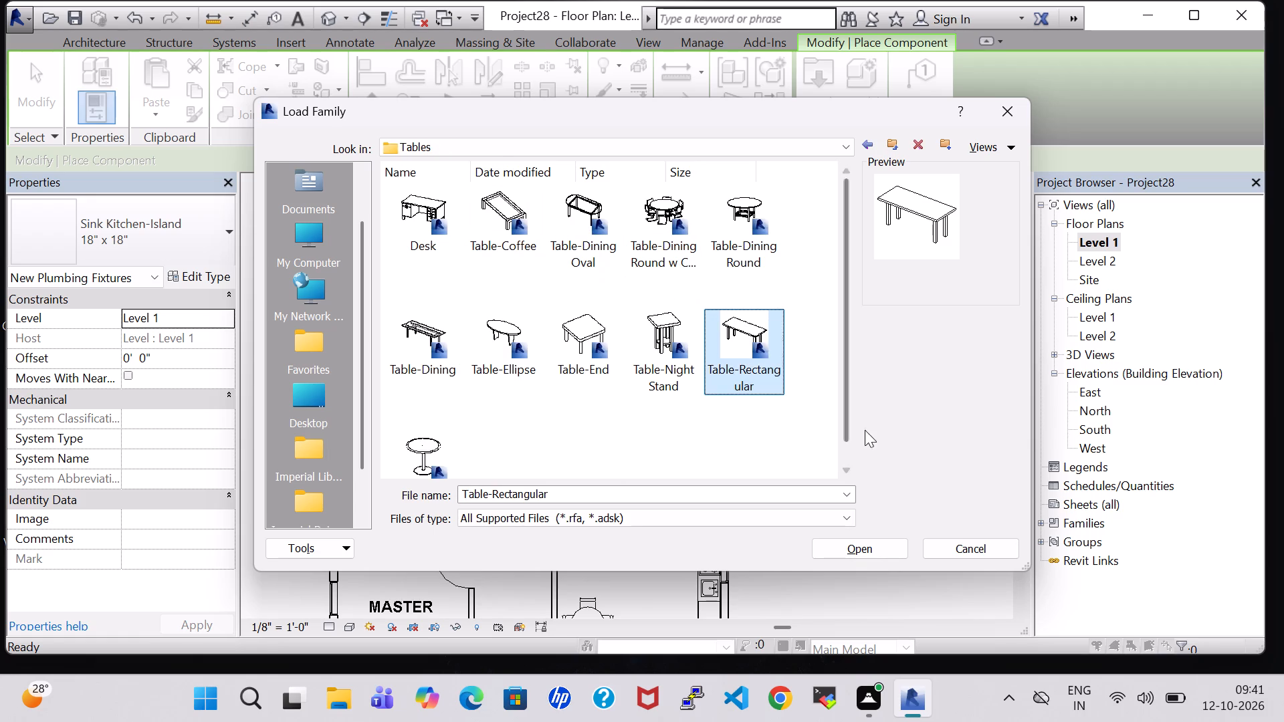
pyautogui.click(873, 551)
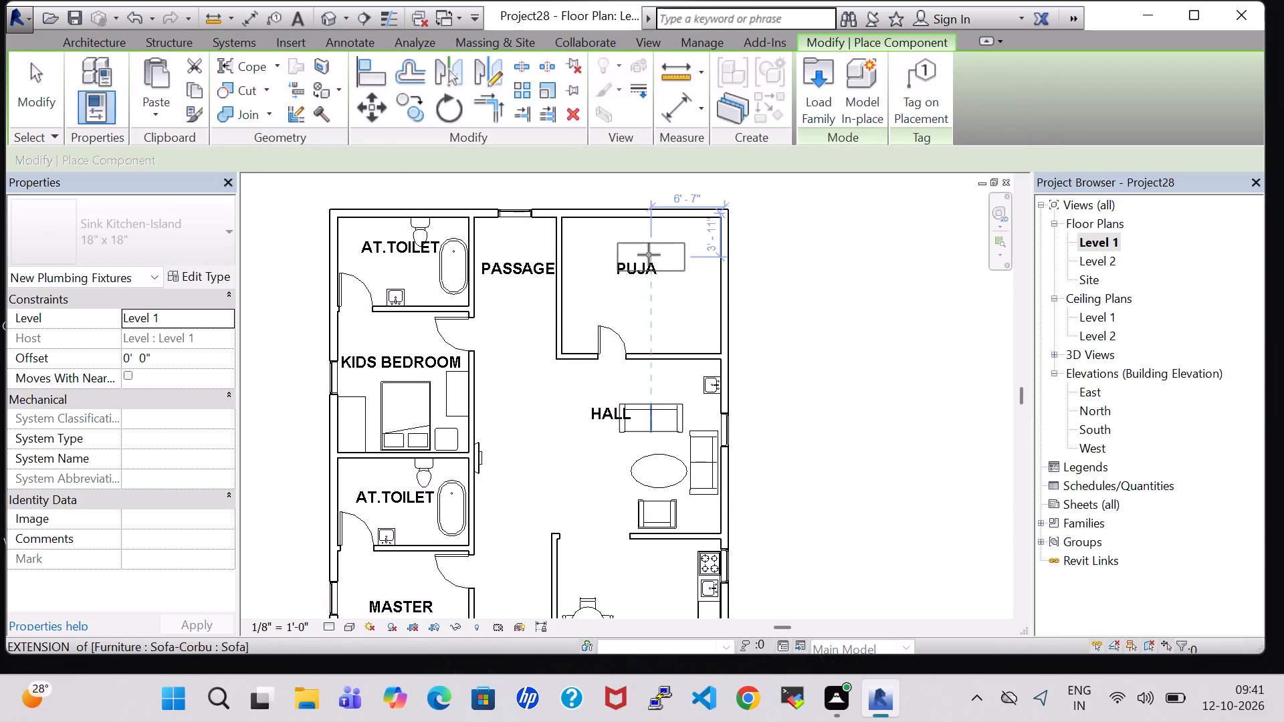
# Place a 72" x 30" Table-Rectangular in PUJA, midway between the side walls and centred about 2' 3" from the north wall.
pyautogui.scroll(3, 641, 241)
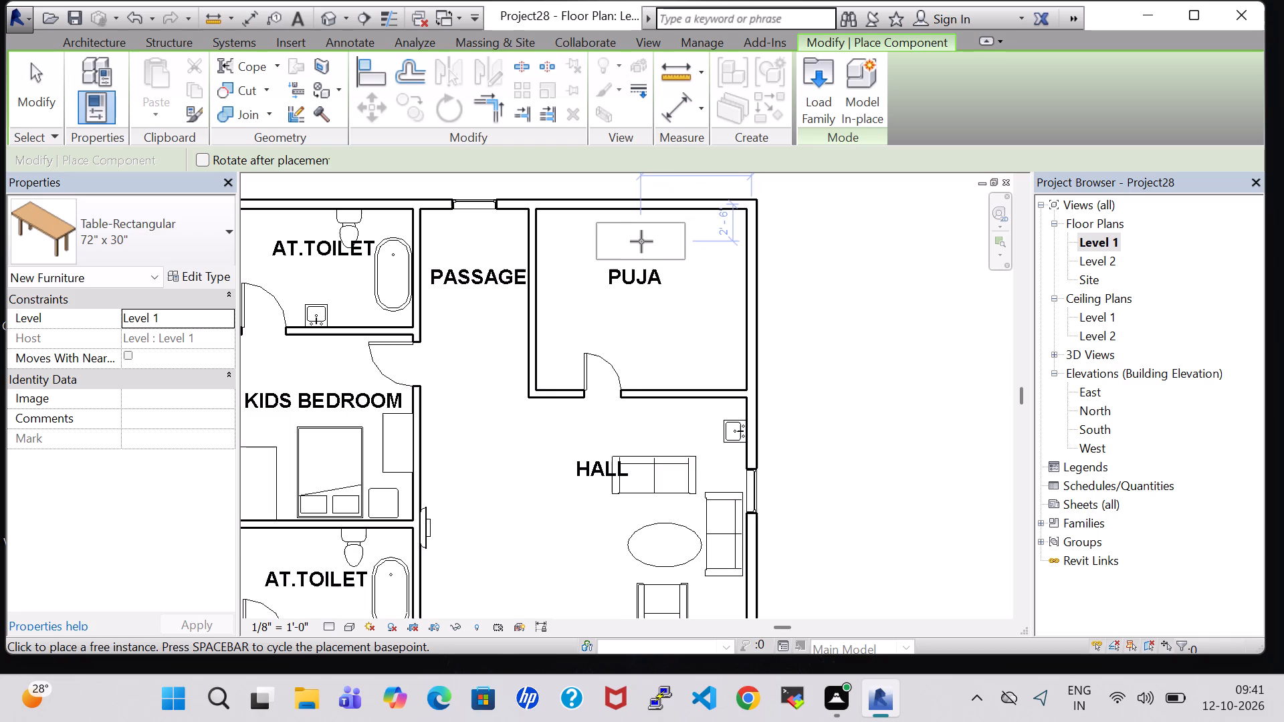
pyautogui.click(641, 237)
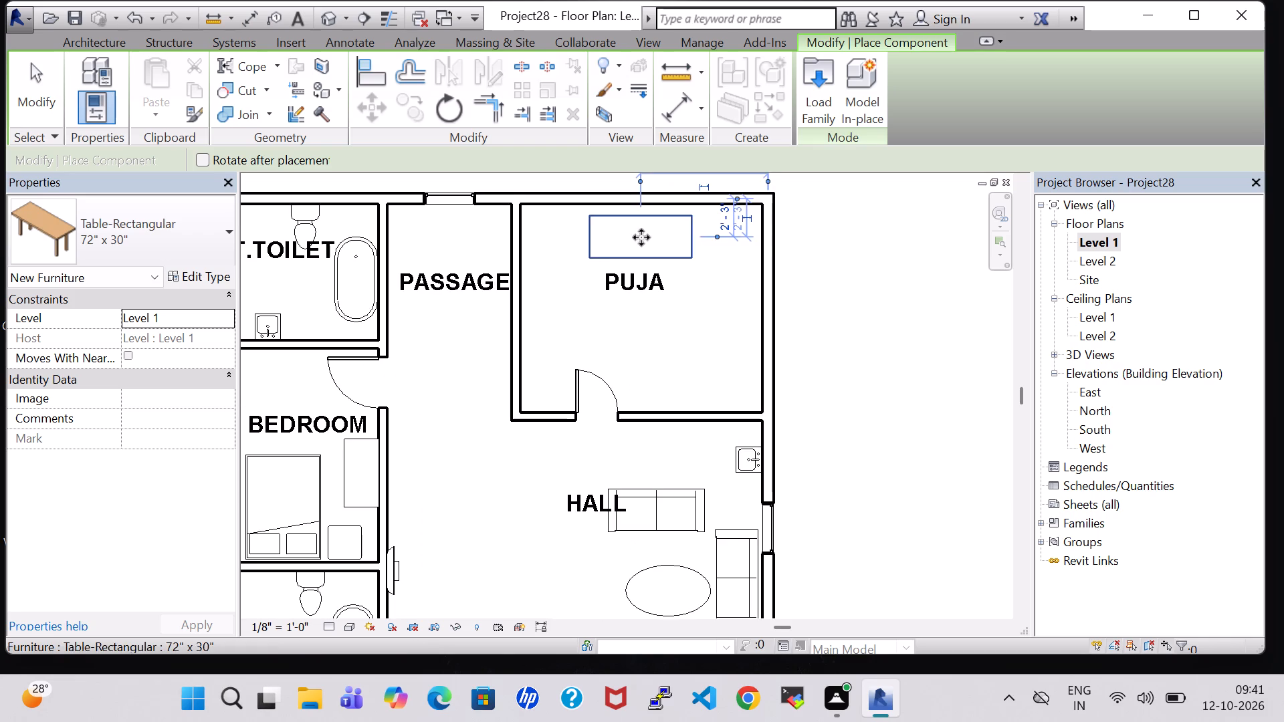
pyautogui.press('Escape')
pyautogui.press('Escape')
pyautogui.press('Escape')
pyautogui.scroll(-1, 681, 269)
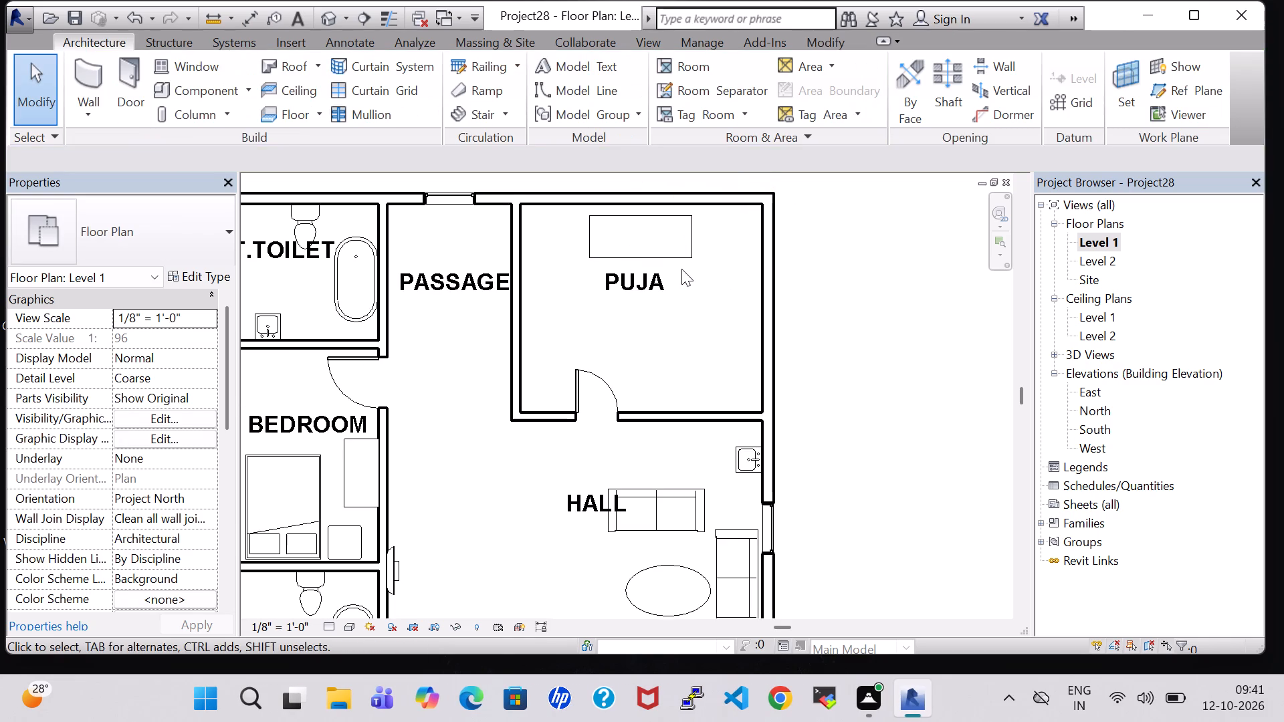
pyautogui.scroll(-6, 681, 269)
pyautogui.click(795, 336)
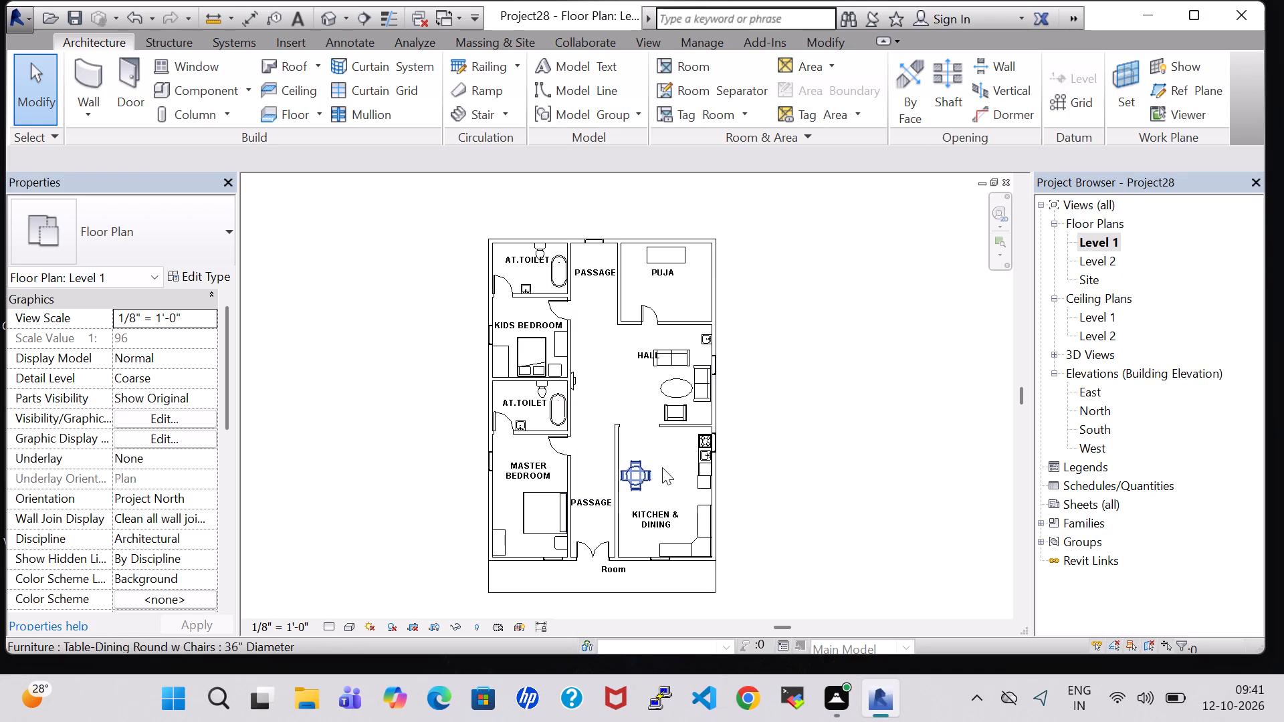
# Open the 3D view and examine the furnished rooms, windows and doors from several sides.
pyautogui.click(844, 407)
pyautogui.click(325, 19)
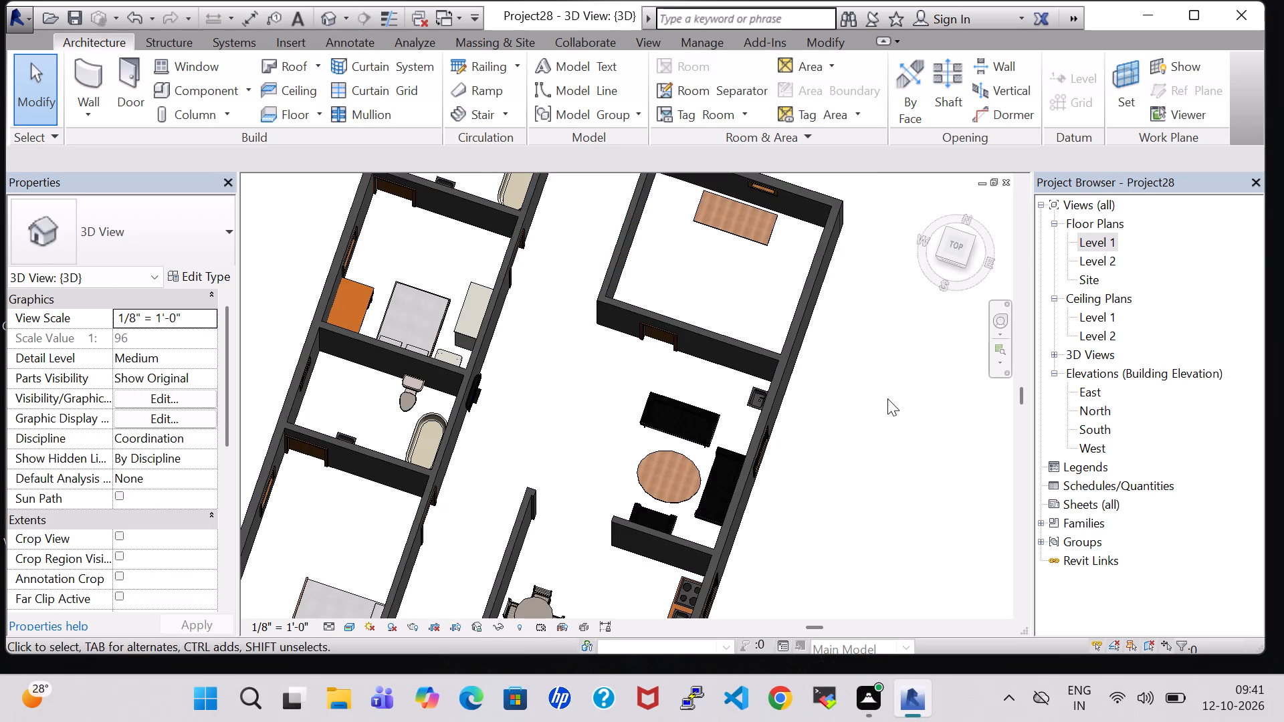
pyautogui.moveTo(851, 454); pyautogui.dragTo(857, 321, button='middle')
pyautogui.keyDown('shift'); pyautogui.scroll(1, 853, 332); pyautogui.keyUp('shift')
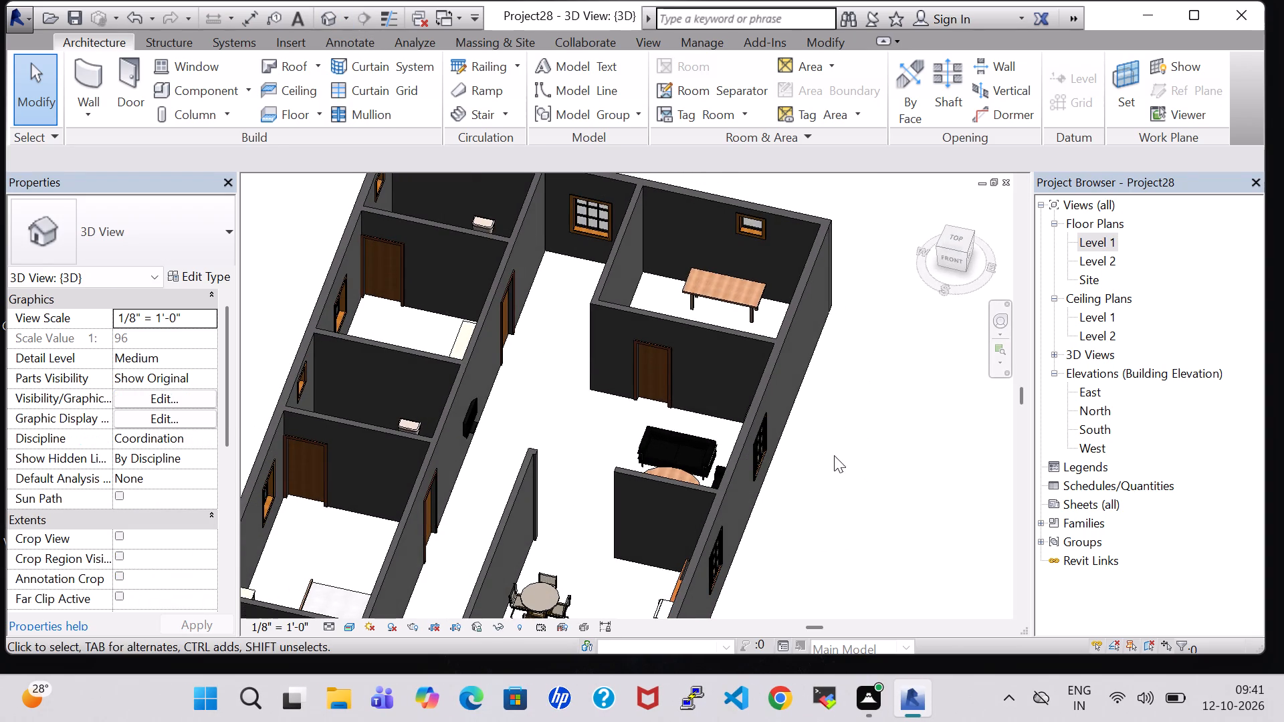
pyautogui.keyDown('shift'); pyautogui.moveTo(833, 458); pyautogui.dragTo(853, 469, button='middle'); pyautogui.keyUp('shift')
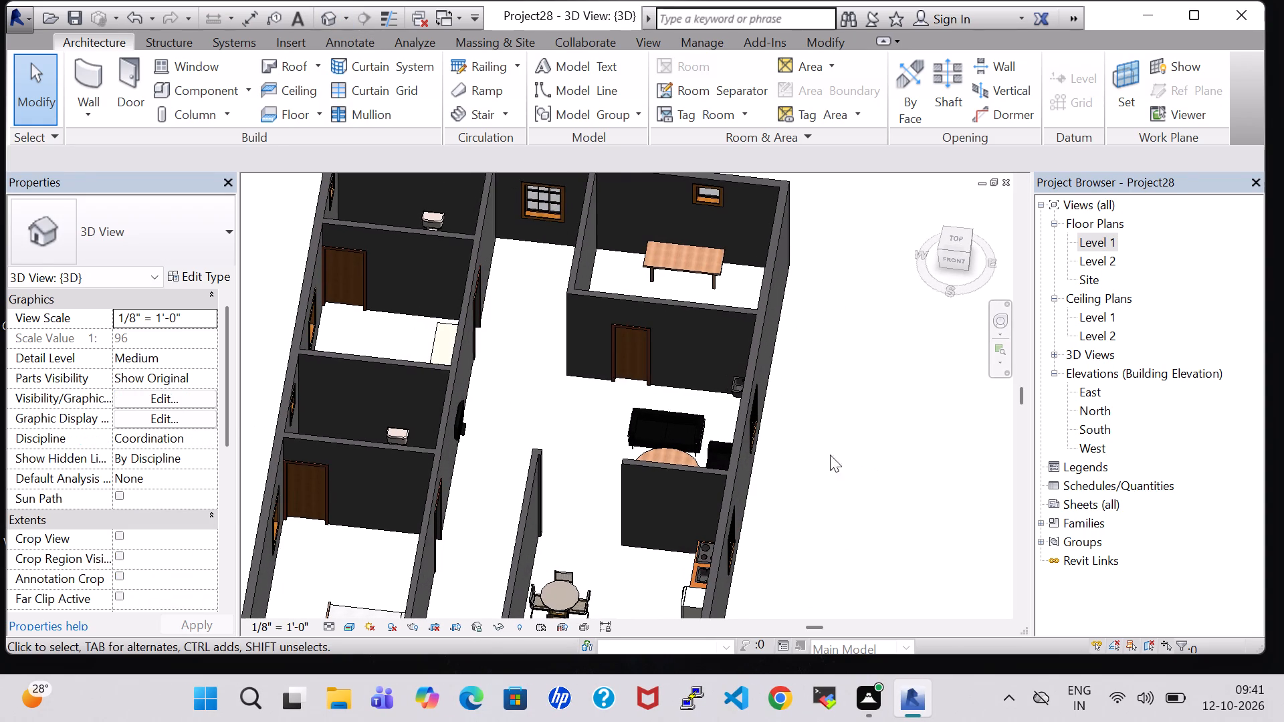
pyautogui.moveTo(841, 539); pyautogui.dragTo(958, 432, button='middle')
pyautogui.keyDown('shift'); pyautogui.scroll(1, 841, 539); pyautogui.keyUp('shift')
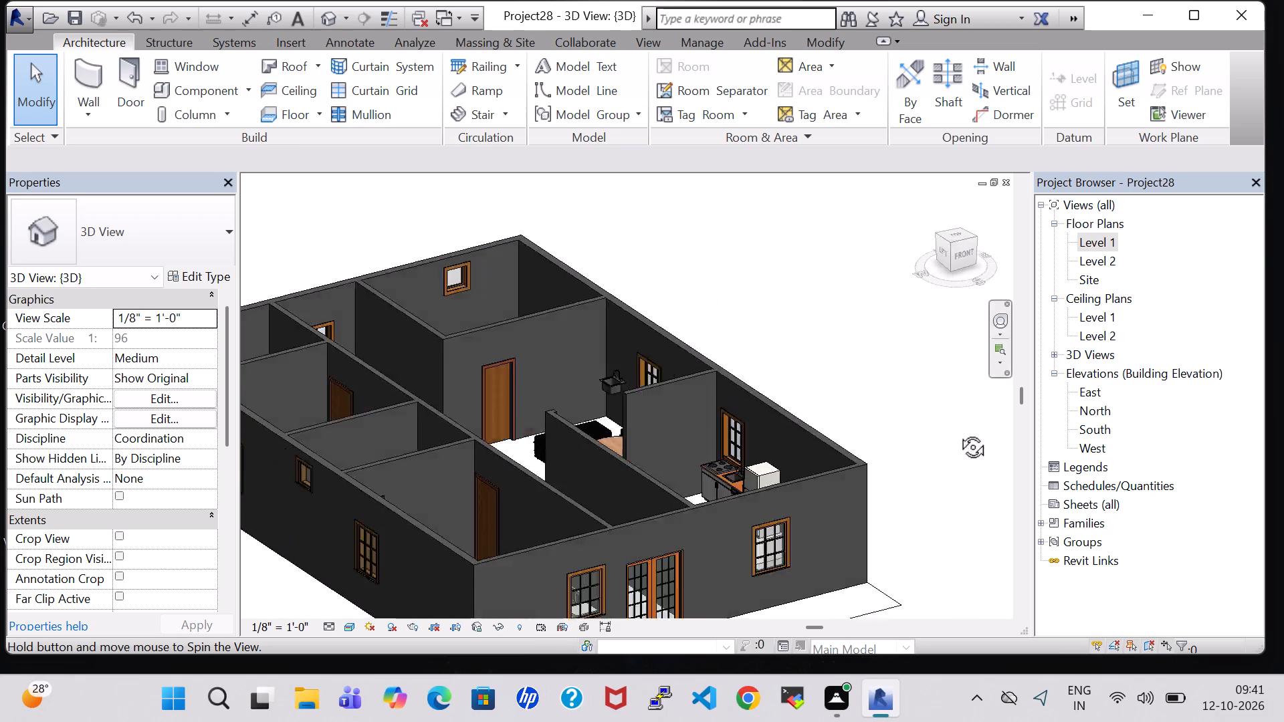
pyautogui.moveTo(958, 432); pyautogui.dragTo(1039, 513, button='middle')
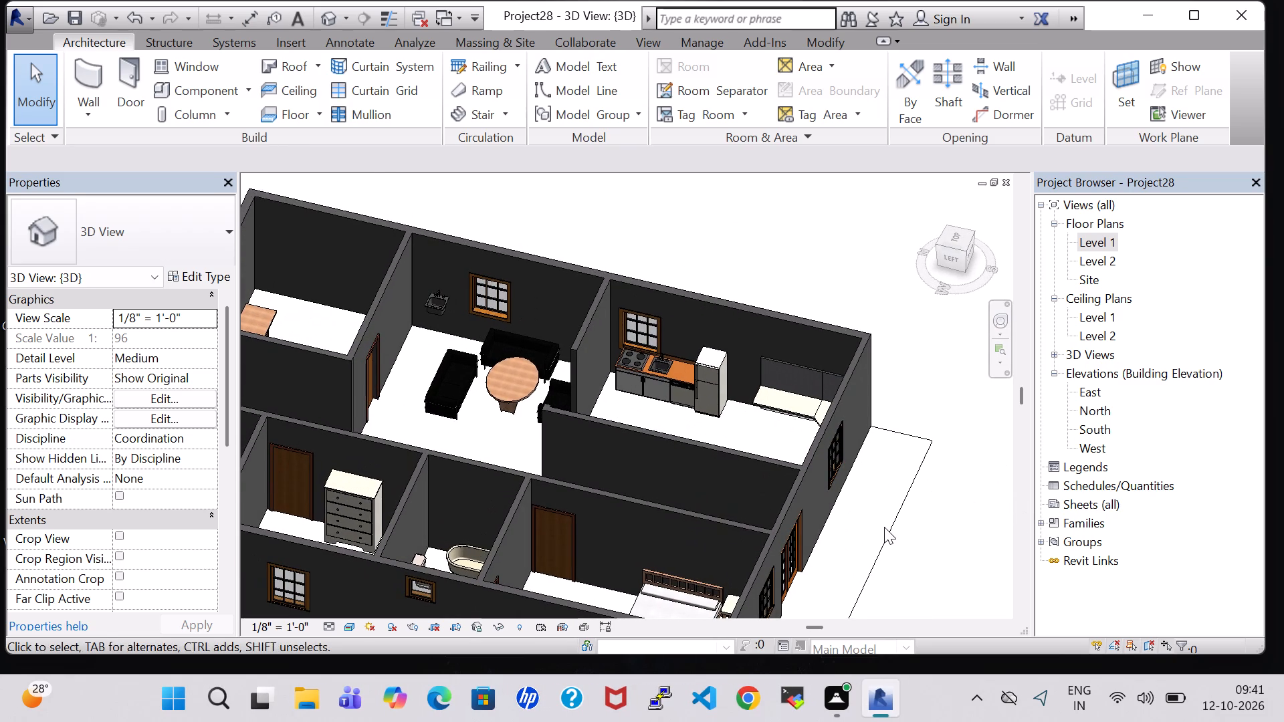
pyautogui.moveTo(898, 540); pyautogui.dragTo(976, 491, button='middle')
pyautogui.scroll(1, 605, 66)
pyautogui.keyDown('shift'); pyautogui.moveTo(634, 206); pyautogui.dragTo(621, 220, button='middle'); pyautogui.keyUp('shift')
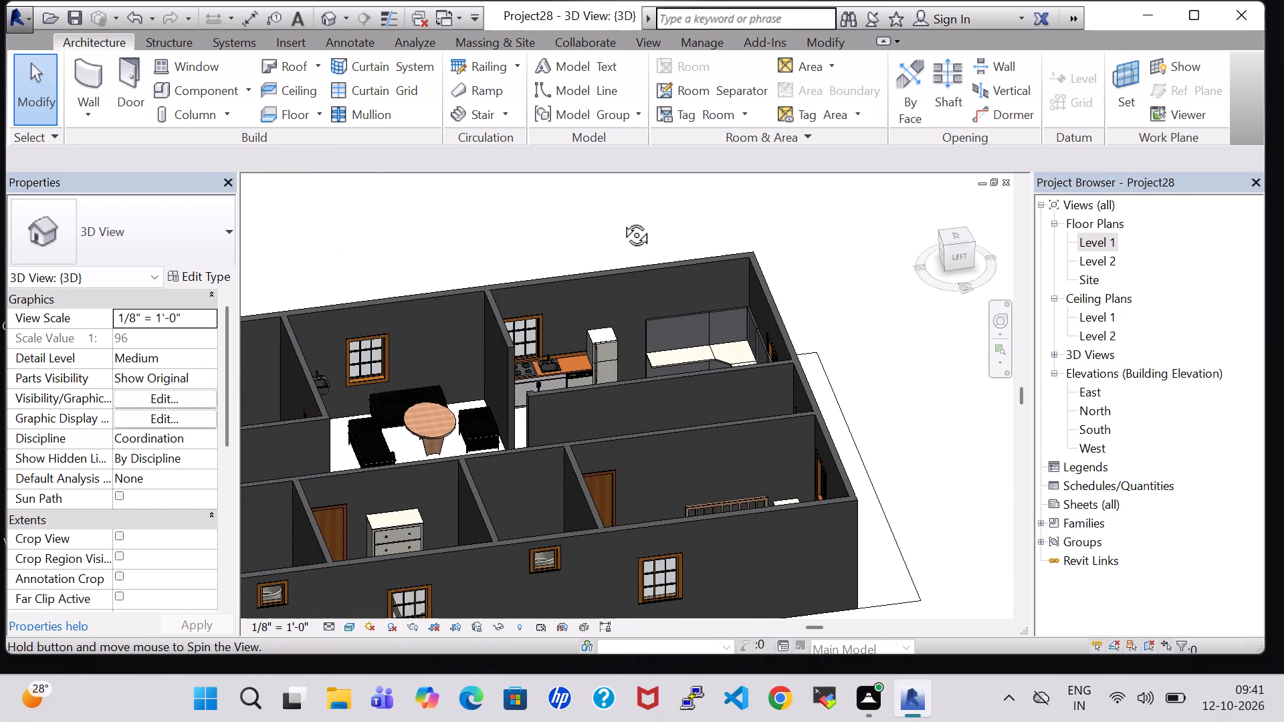
pyautogui.keyDown('shift'); pyautogui.moveTo(621, 220); pyautogui.dragTo(392, 261, button='middle'); pyautogui.keyUp('shift')
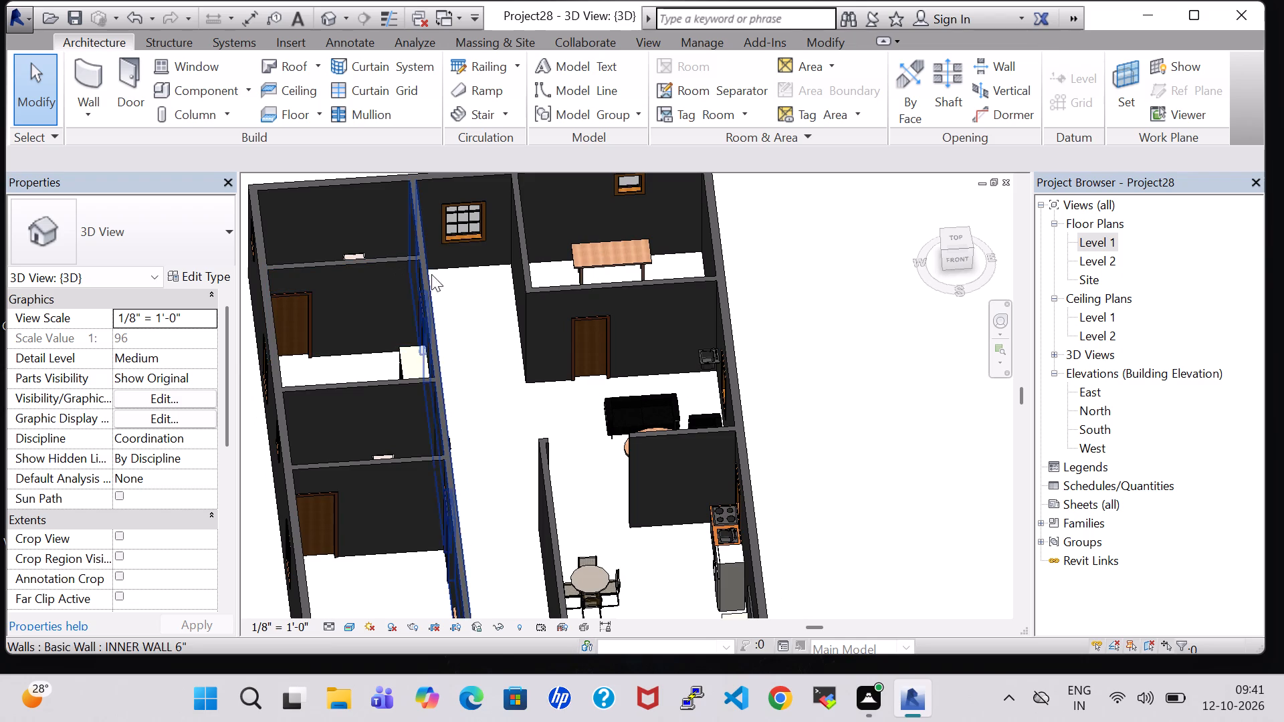
pyautogui.keyDown('shift'); pyautogui.moveTo(774, 265); pyautogui.dragTo(734, 312, button='middle'); pyautogui.keyUp('shift')
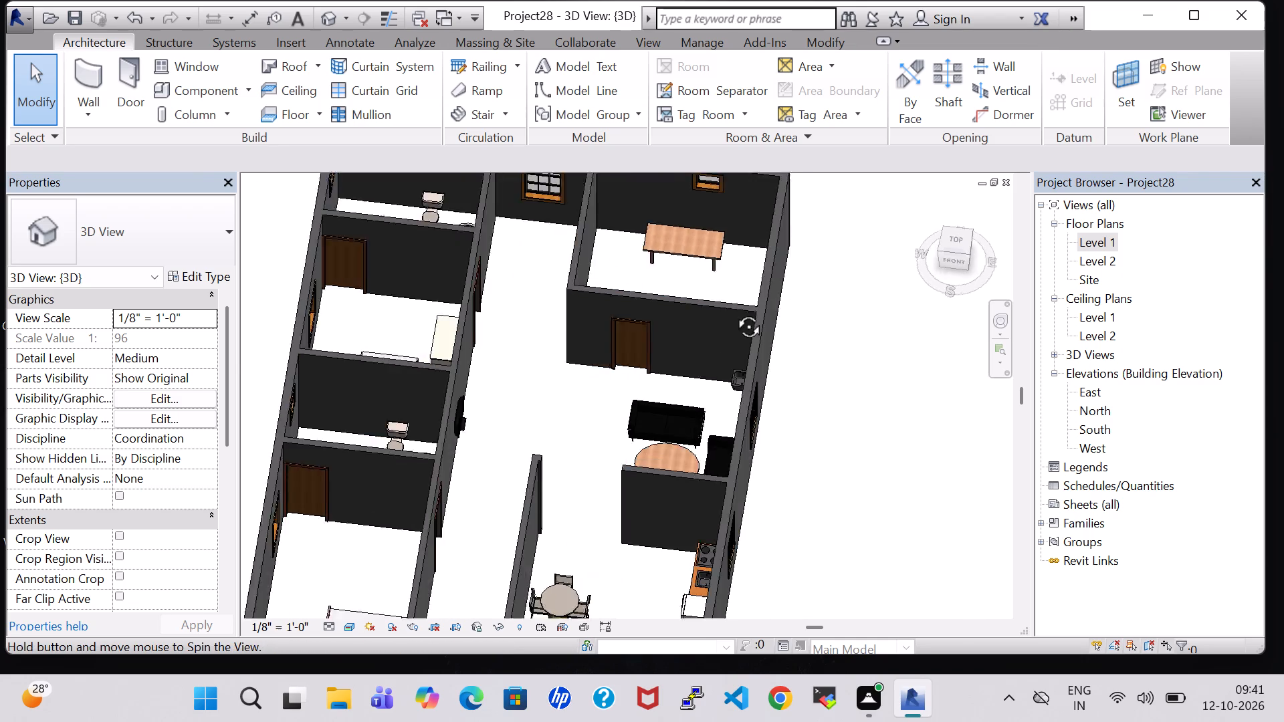
pyautogui.keyDown('shift'); pyautogui.moveTo(734, 312); pyautogui.dragTo(379, 344, button='middle'); pyautogui.keyUp('shift')
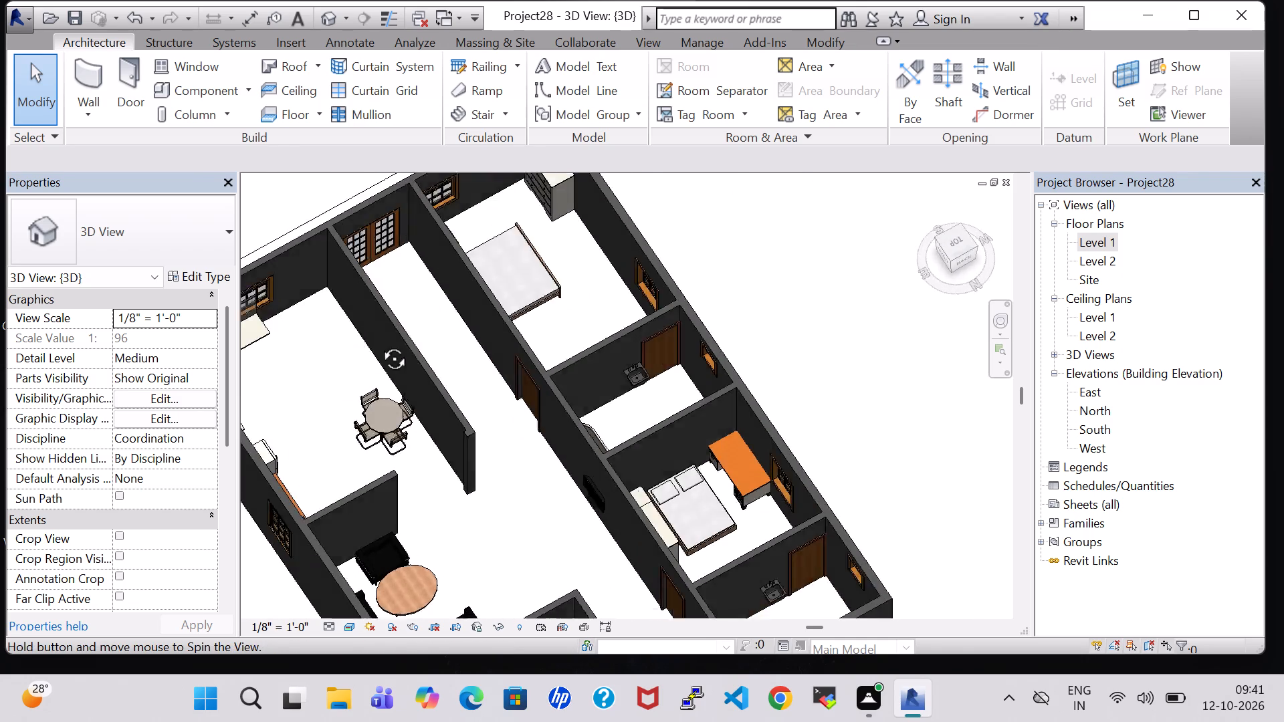
pyautogui.keyDown('shift'); pyautogui.moveTo(379, 344); pyautogui.dragTo(434, 348, button='middle'); pyautogui.keyUp('shift')
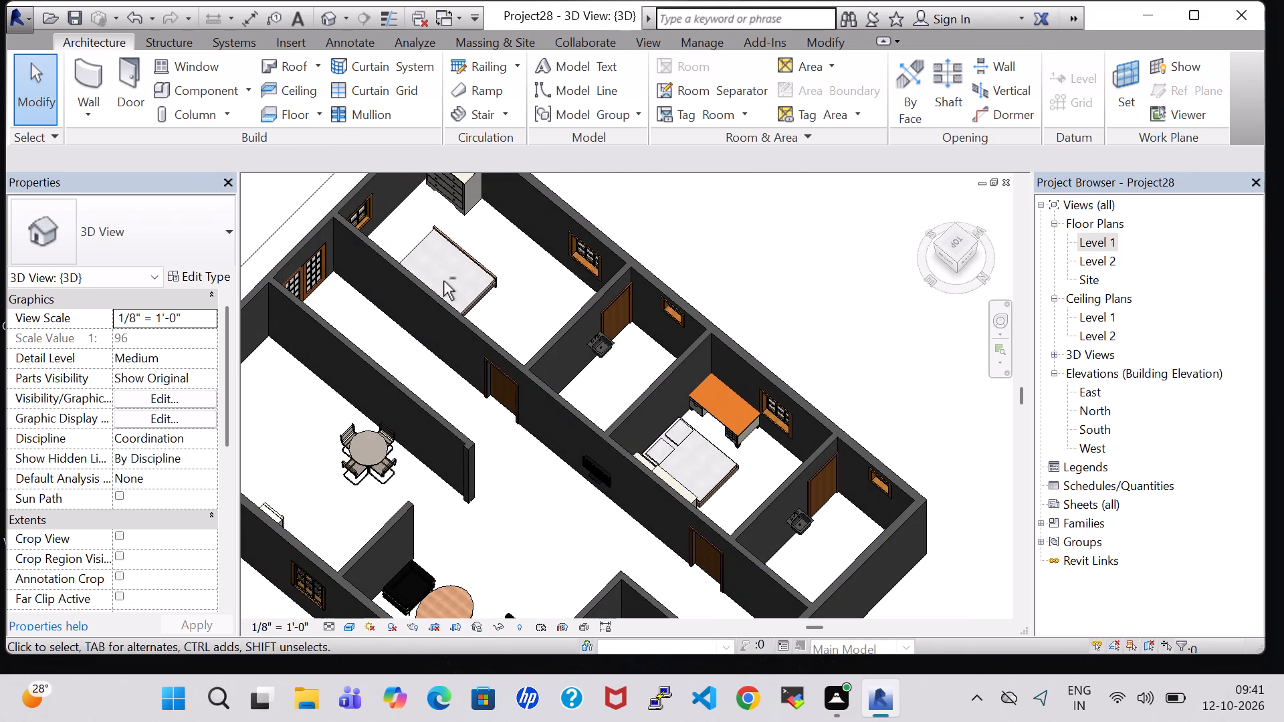
# Nudge the 18" x 18" sink in the master bedroom's attached toilet away from the door, to about 5' 9" from the exterior side wall.
pyautogui.click(613, 350)
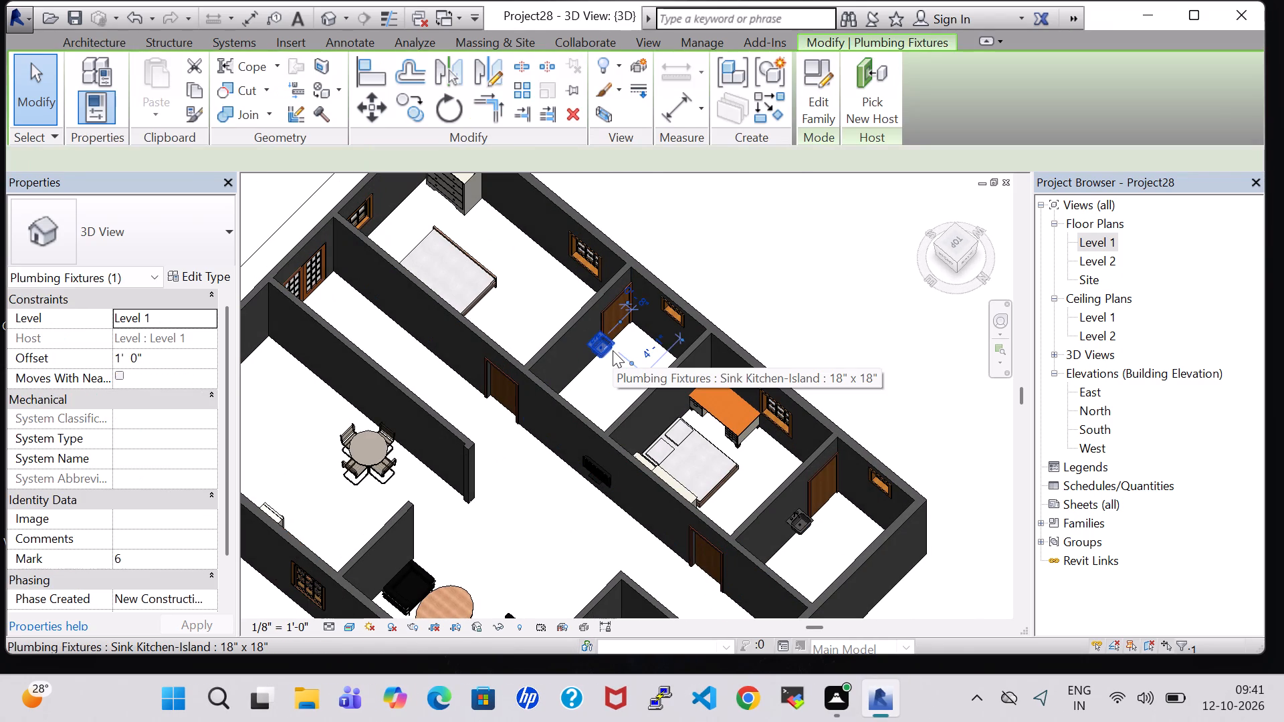
pyautogui.press('Left')
pyautogui.press('Right')
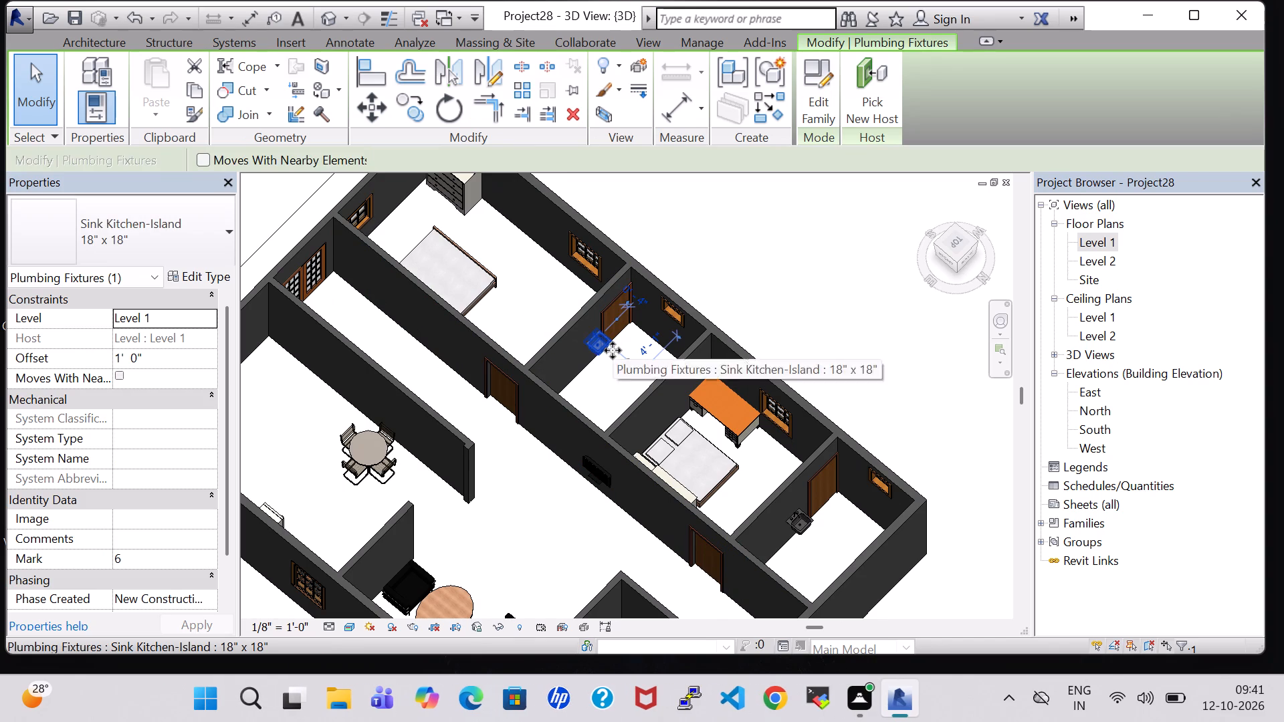
pyautogui.press('Up')
pyautogui.press('Down')
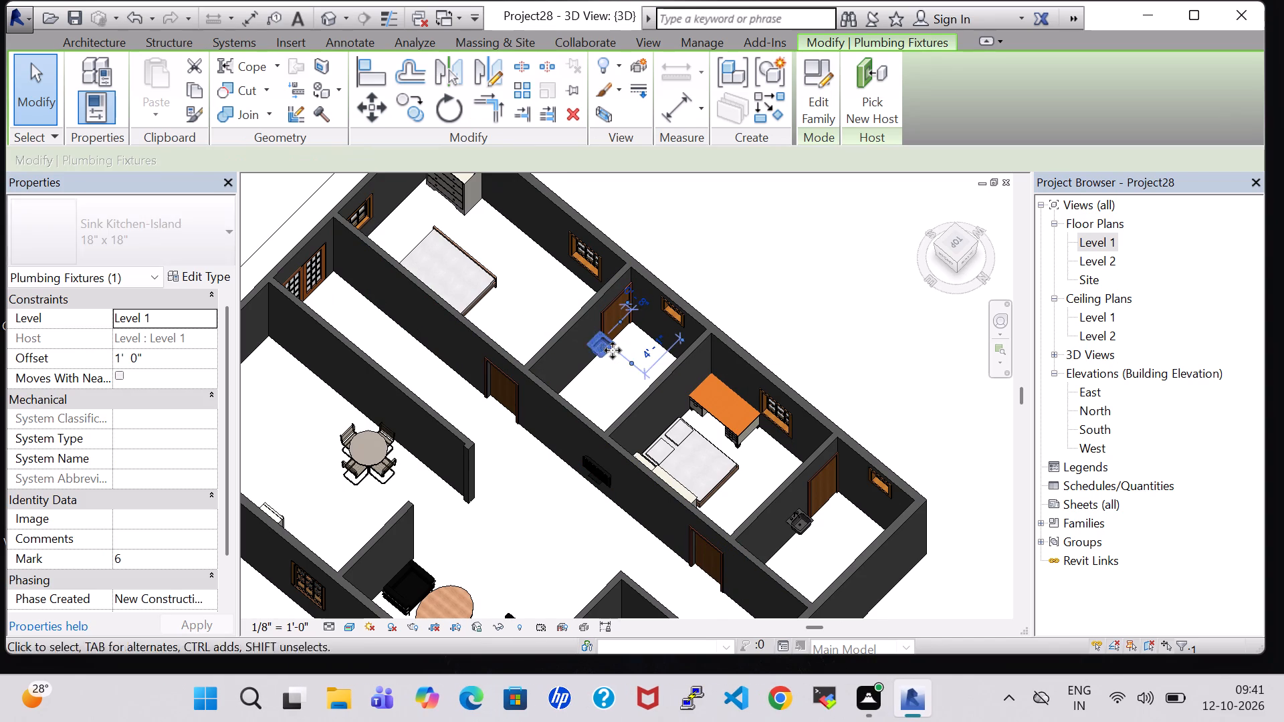
pyautogui.press('Down')
pyautogui.press('Down')
pyautogui.press('Down')
pyautogui.press('Down')
pyautogui.press('Down')
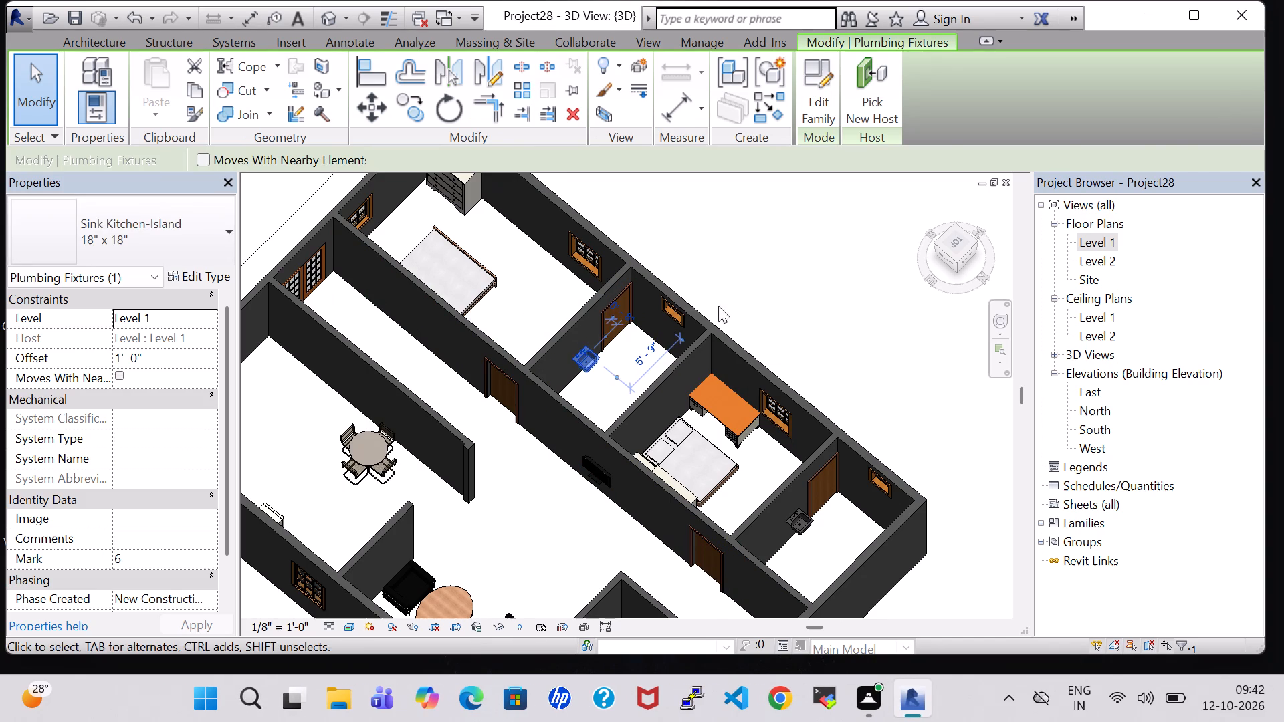
pyautogui.click(758, 276)
# Shift the 36" x 48" casement window in the kitchen's south wall toward the passage, to 4' 6" from the passage wall.
pyautogui.scroll(1, 758, 276)
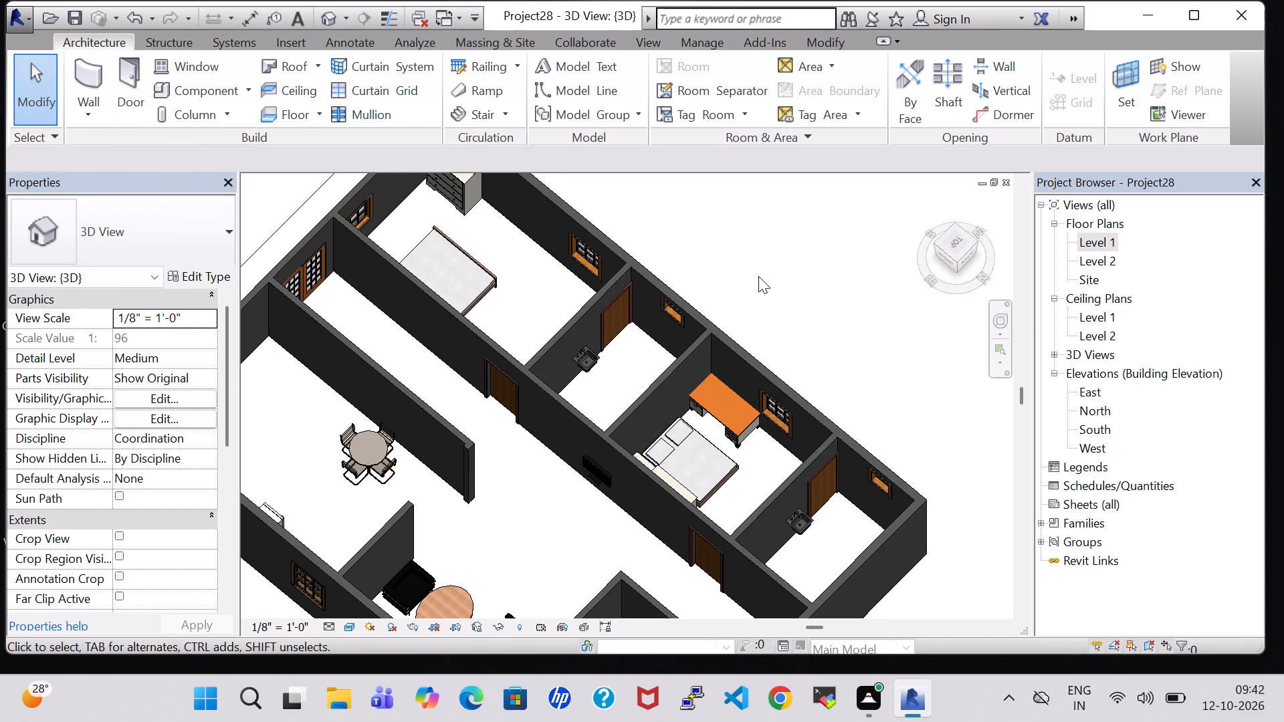
pyautogui.scroll(1, 758, 276)
pyautogui.keyDown('shift'); pyautogui.moveTo(758, 276); pyautogui.dragTo(617, 300, button='middle'); pyautogui.keyUp('shift')
pyautogui.keyDown('shift'); pyautogui.middleClick(617, 300); pyautogui.keyUp('shift')
pyautogui.keyDown('shift'); pyautogui.moveTo(615, 300); pyautogui.dragTo(614, 290, button='middle'); pyautogui.keyUp('shift')
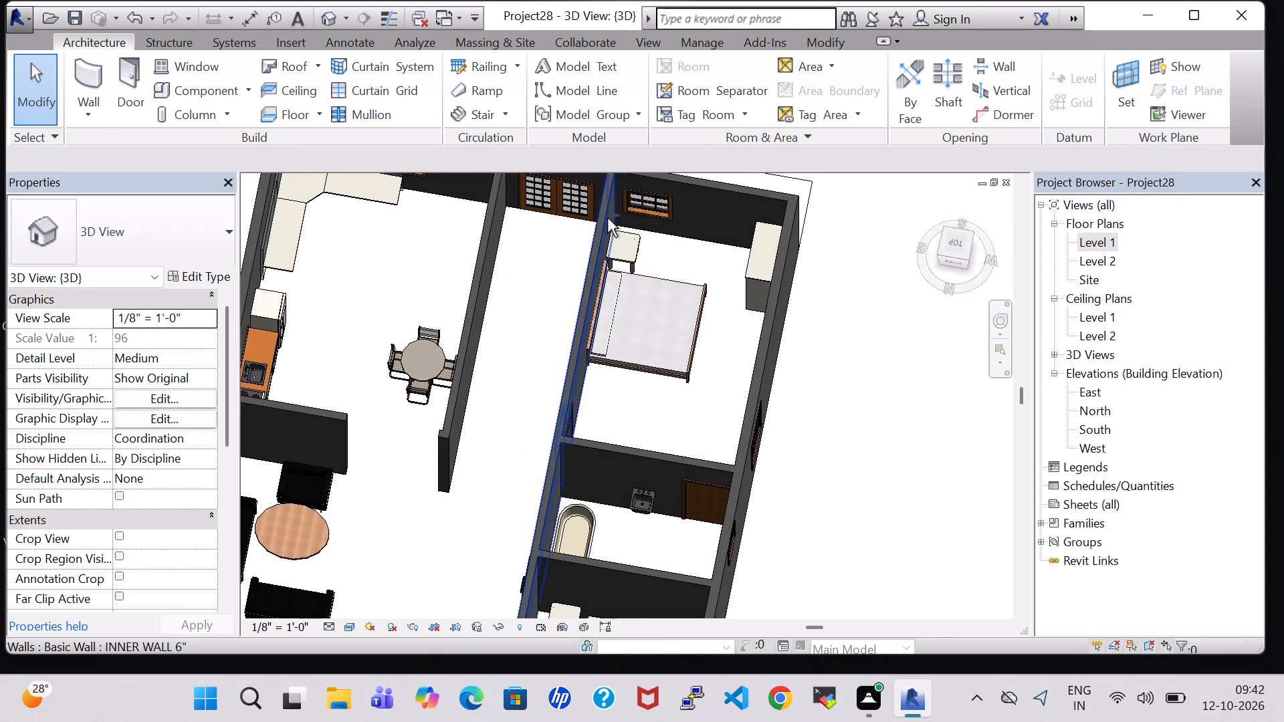
pyautogui.keyDown('shift'); pyautogui.moveTo(411, 235); pyautogui.dragTo(421, 177, button='middle'); pyautogui.keyUp('shift')
pyautogui.keyDown('shift'); pyautogui.scroll(1, 411, 235); pyautogui.keyUp('shift')
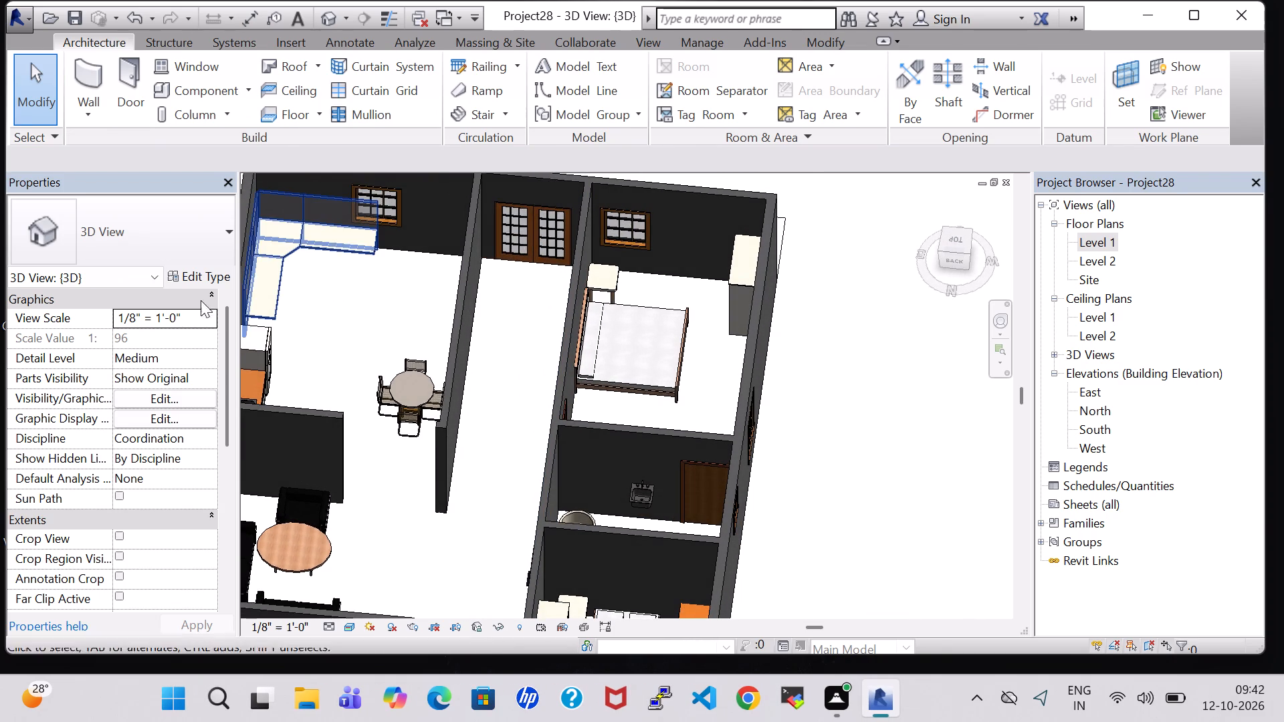
pyautogui.keyDown('shift'); pyautogui.moveTo(331, 302); pyautogui.dragTo(338, 215, button='middle'); pyautogui.keyUp('shift')
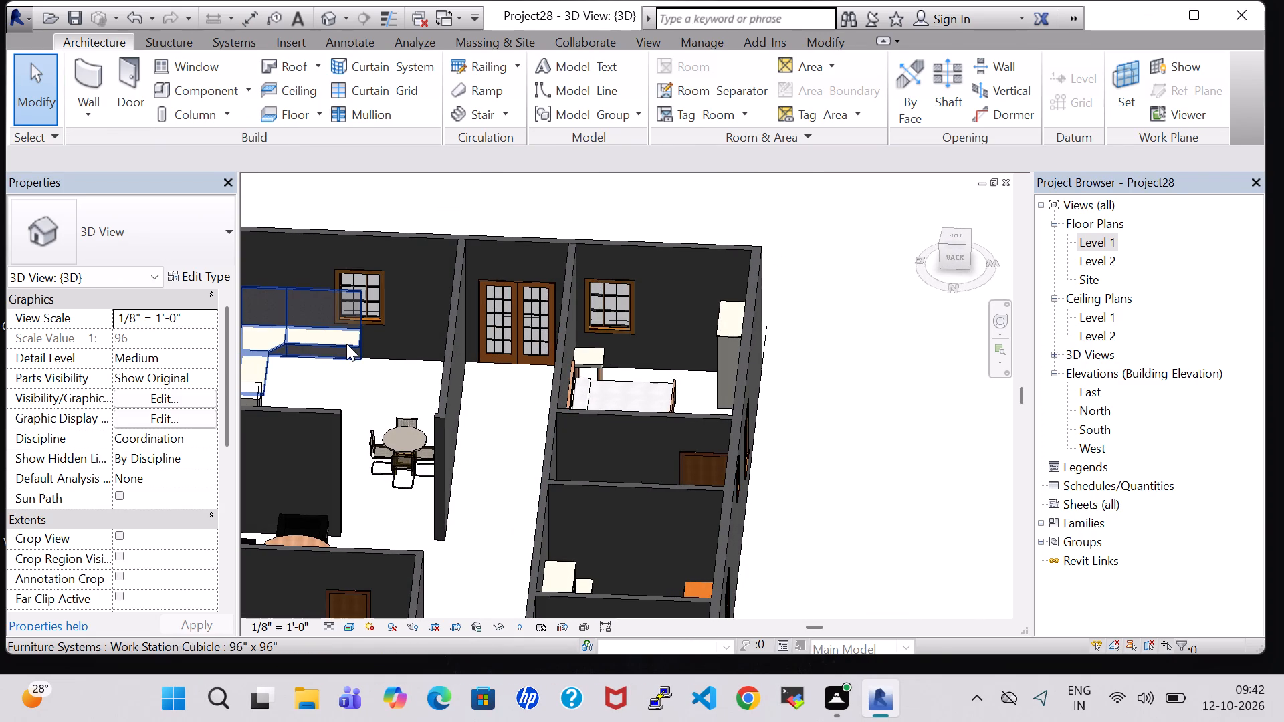
pyautogui.click(819, 294)
pyautogui.scroll(-2, 819, 294)
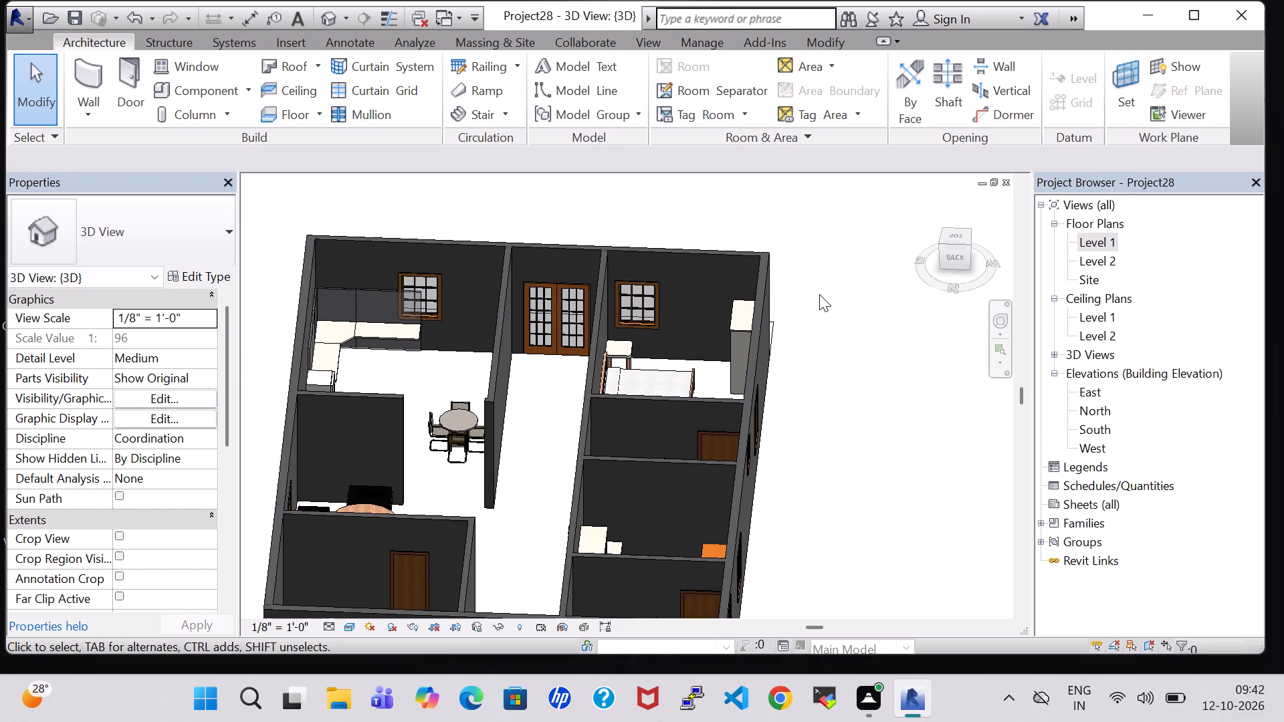
pyautogui.click(477, 283)
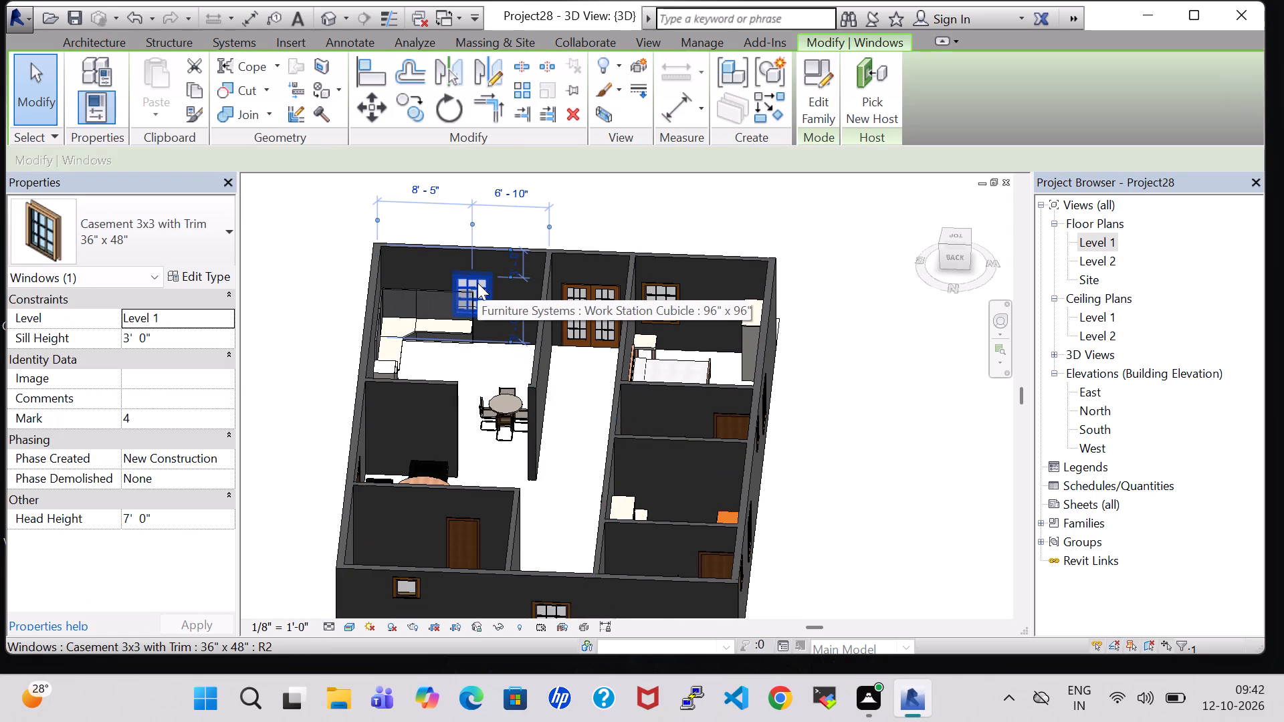
pyautogui.press('Right')
pyautogui.press('Right')
pyautogui.press('Right')
pyautogui.press('Right')
pyautogui.press('Right')
pyautogui.press('Right')
pyautogui.press('Right')
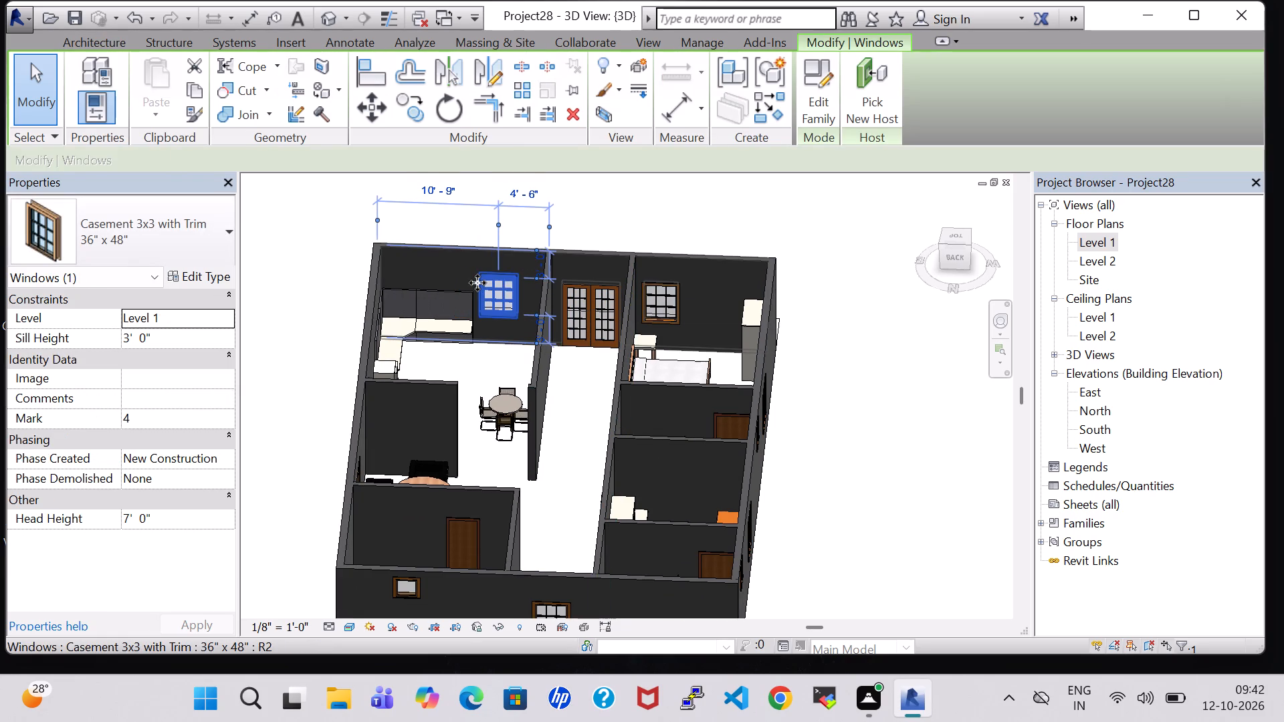
pyautogui.click(843, 226)
# Raise the 36" x 48" casement window in the kitchen's east wall slightly above the stove and sink counter.
pyautogui.scroll(-1, 869, 327)
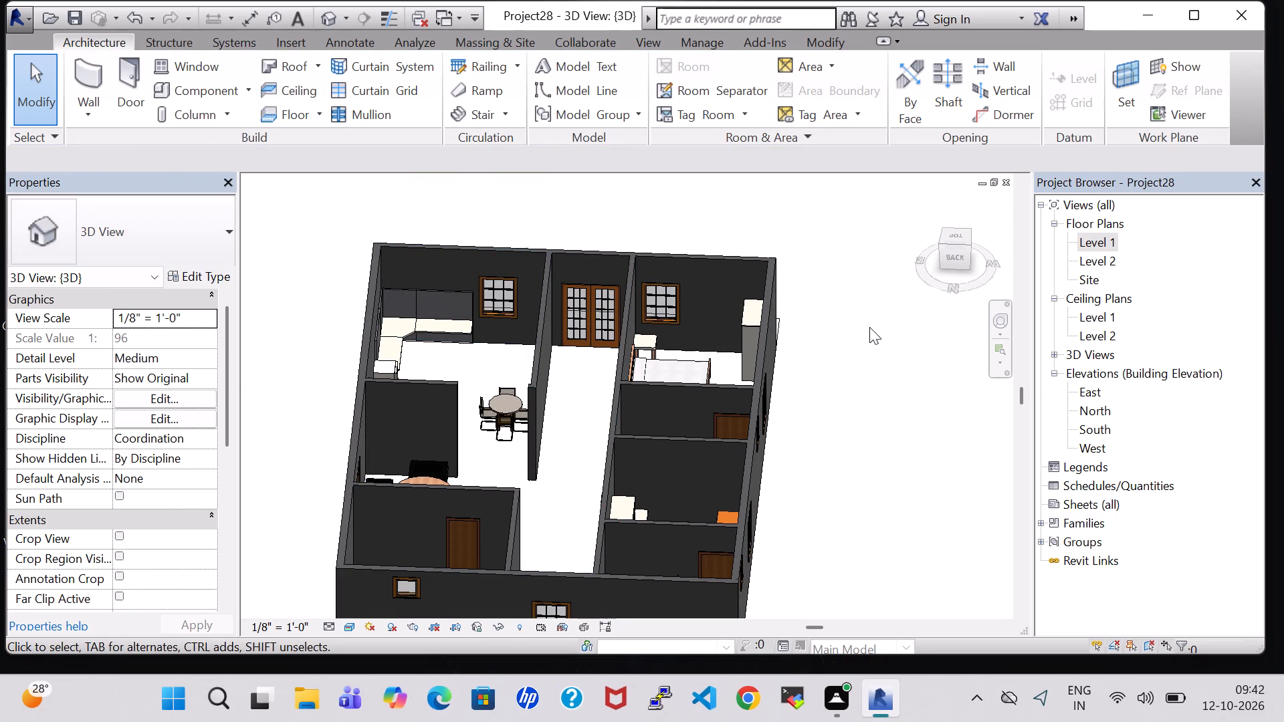
pyautogui.keyDown('shift'); pyautogui.moveTo(869, 327); pyautogui.dragTo(632, 365, button='middle'); pyautogui.keyUp('shift')
pyautogui.scroll(5, 703, 269)
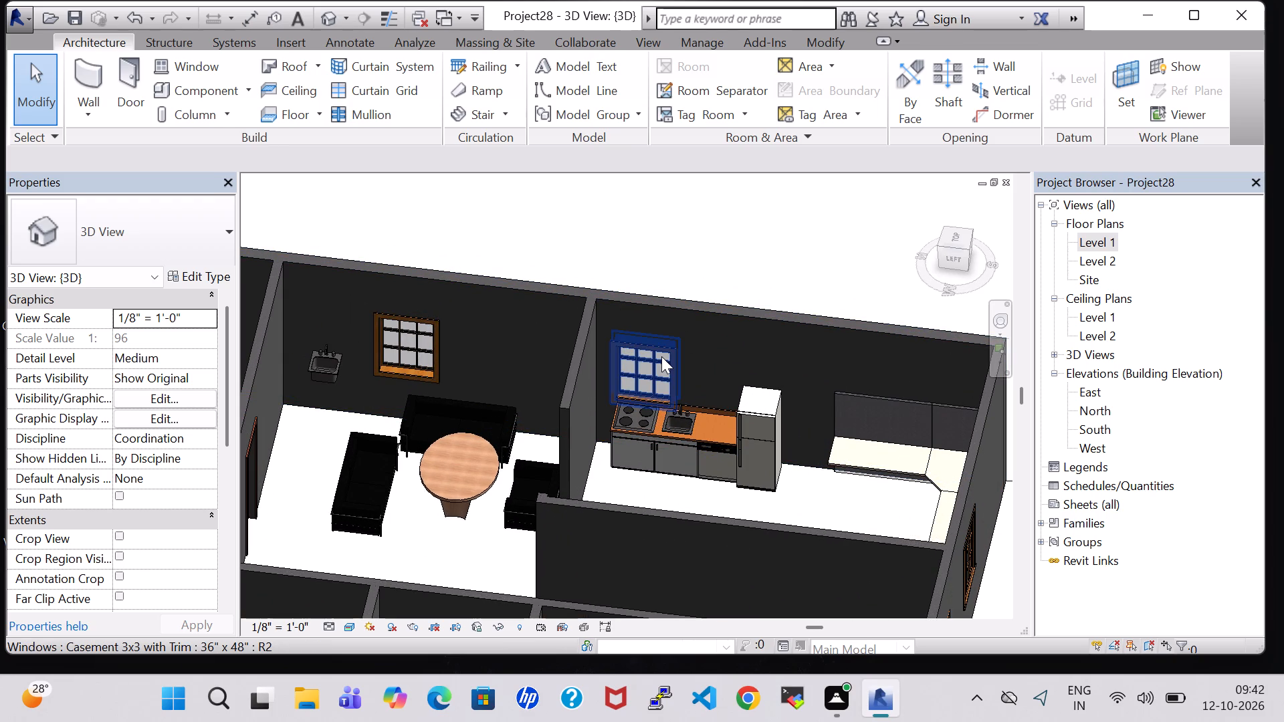
pyautogui.click(661, 356)
pyautogui.press('Up')
pyautogui.press('Up')
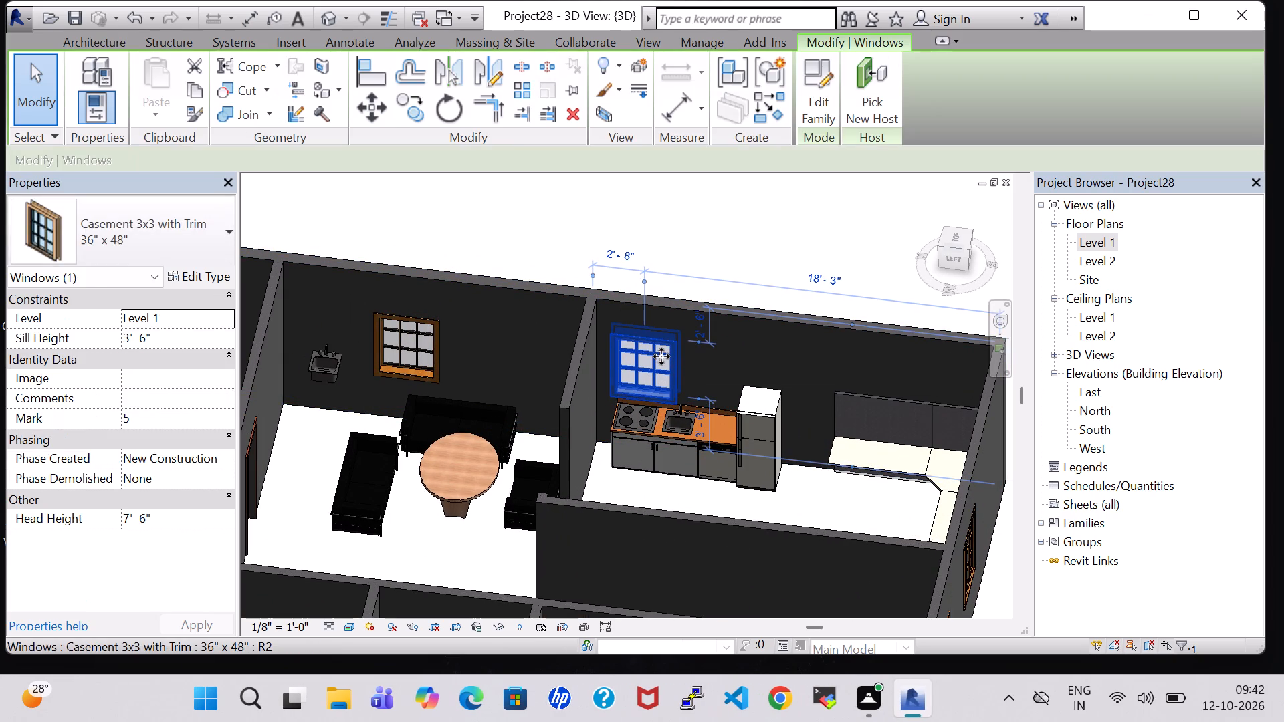
pyautogui.press('Up')
pyautogui.press('Up')
pyautogui.click(752, 232)
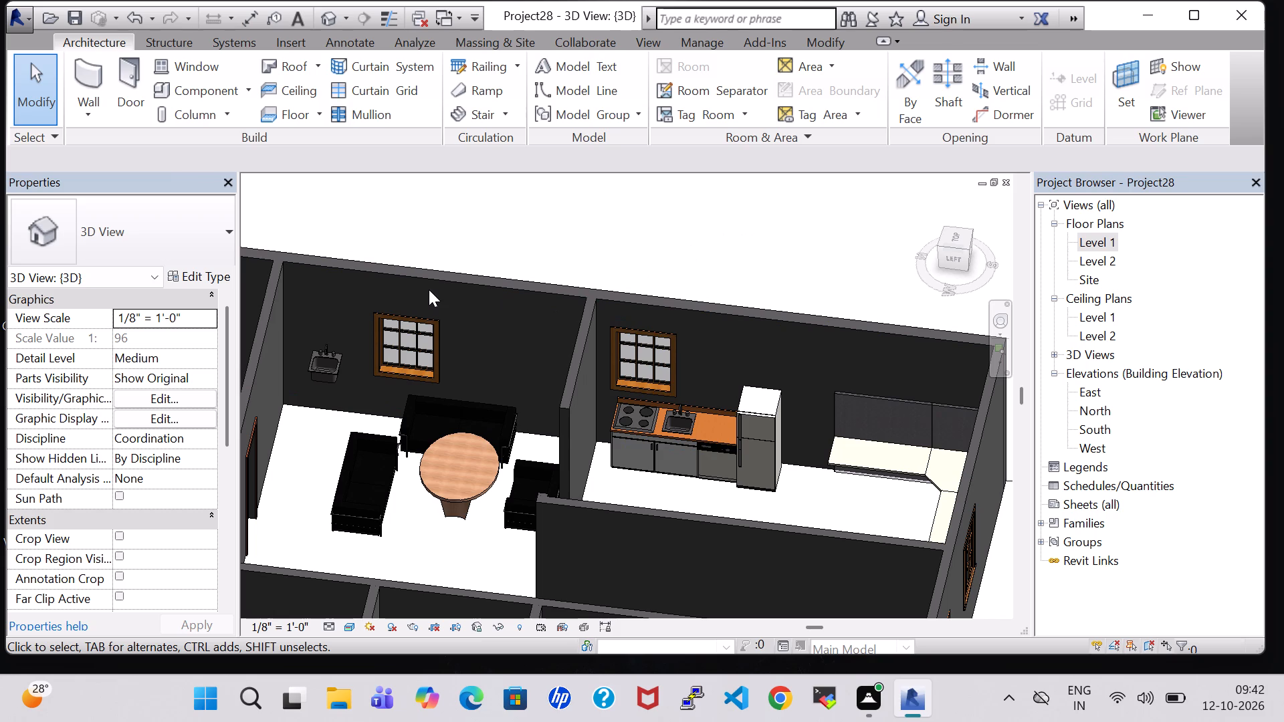
# Examine the kitchen, hall, puja room, passage and bedrooms in 3D from different angles.
pyautogui.keyDown('shift'); pyautogui.scroll(1, 429, 289); pyautogui.keyUp('shift')
pyautogui.keyDown('shift'); pyautogui.moveTo(462, 199); pyautogui.dragTo(546, 230, button='middle'); pyautogui.keyUp('shift')
pyautogui.keyDown('shift'); pyautogui.moveTo(543, 230); pyautogui.dragTo(527, 231, button='middle'); pyautogui.keyUp('shift')
pyautogui.keyDown('shift'); pyautogui.moveTo(512, 229); pyautogui.dragTo(507, 229, button='middle'); pyautogui.keyUp('shift')
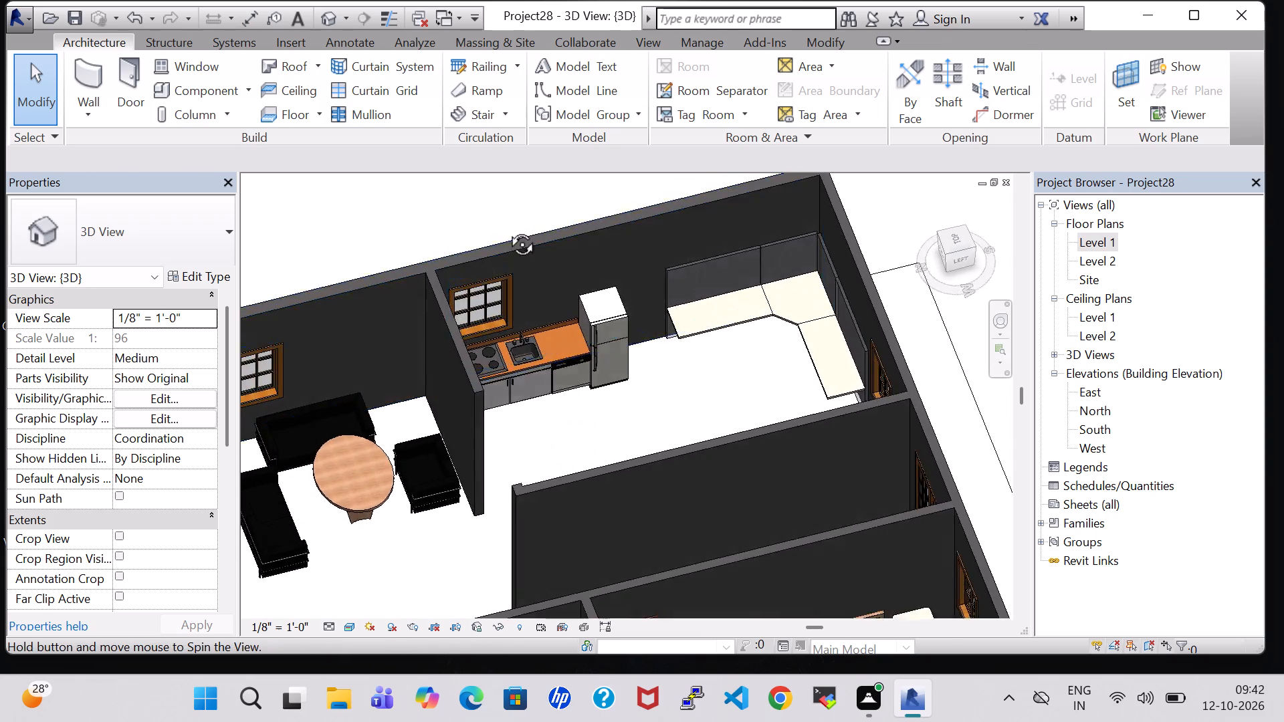
pyautogui.keyDown('shift'); pyautogui.moveTo(507, 229); pyautogui.dragTo(368, 217, button='middle'); pyautogui.keyUp('shift')
pyautogui.keyDown('shift'); pyautogui.moveTo(698, 198); pyautogui.dragTo(683, 198, button='middle'); pyautogui.keyUp('shift')
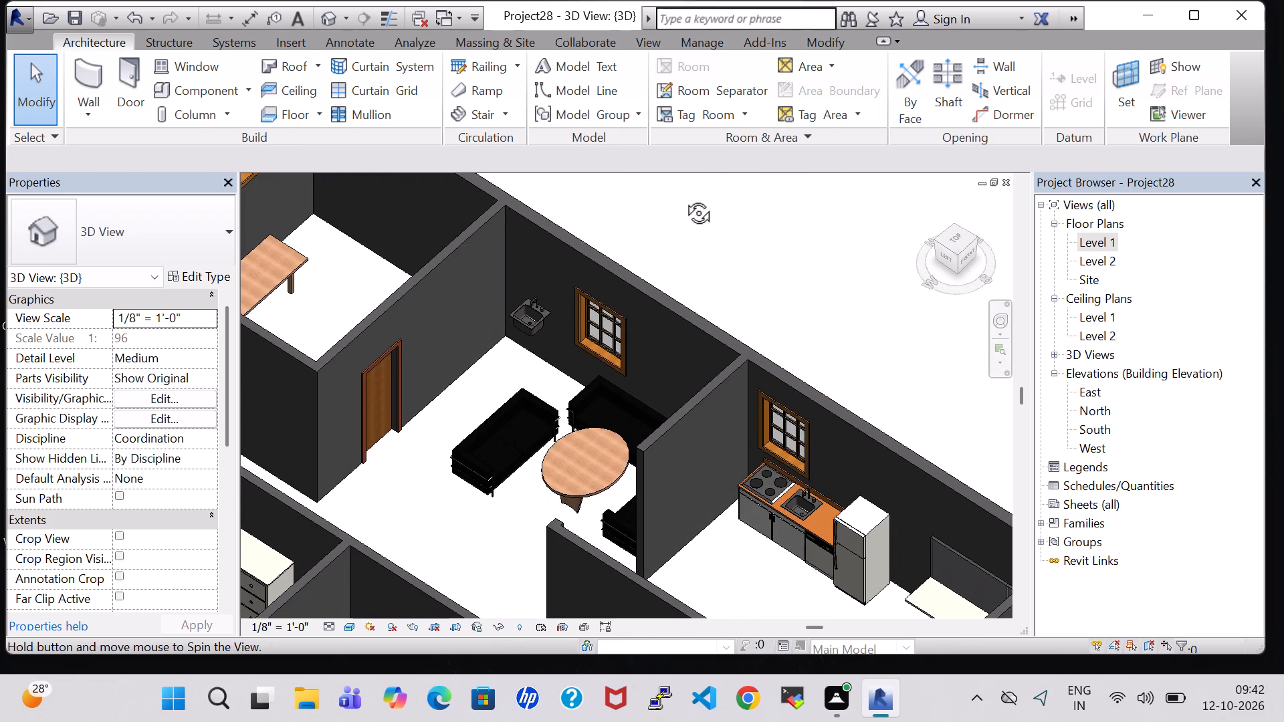
pyautogui.keyDown('shift'); pyautogui.moveTo(683, 198); pyautogui.dragTo(571, 216, button='middle'); pyautogui.keyUp('shift')
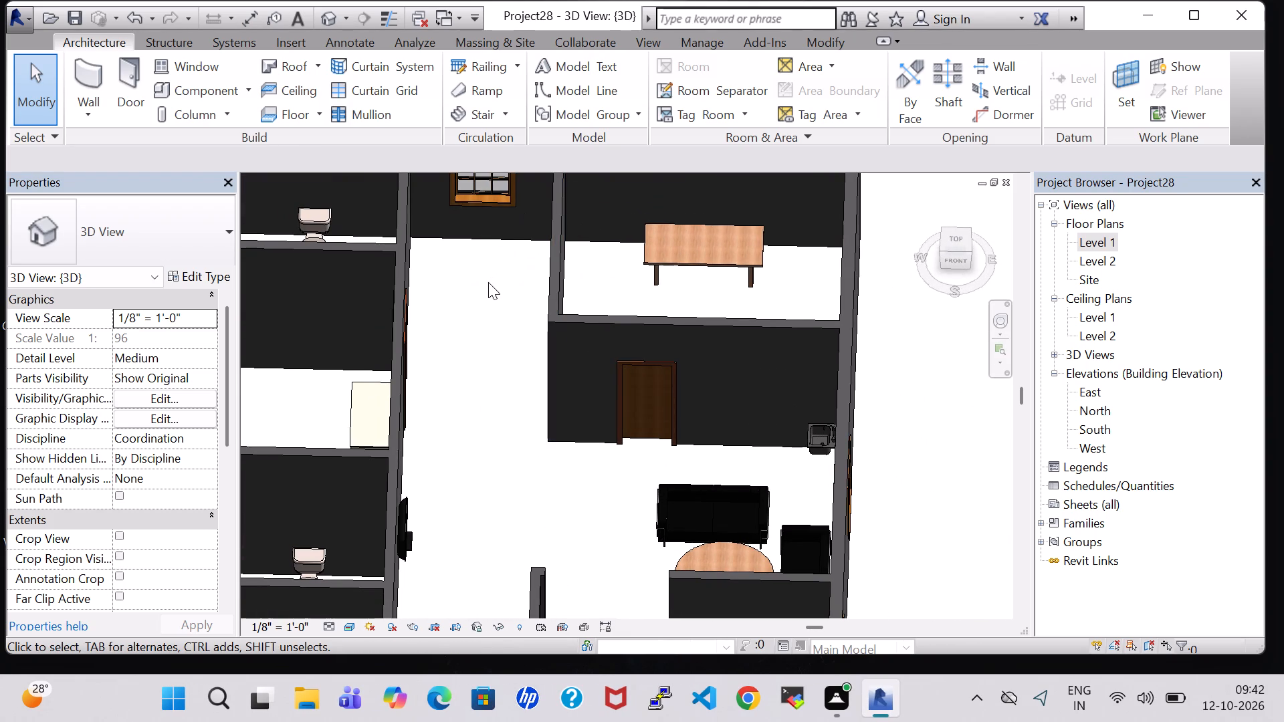
pyautogui.keyDown('shift'); pyautogui.moveTo(488, 282); pyautogui.dragTo(364, 280, button='middle'); pyautogui.keyUp('shift')
pyautogui.keyDown('shift'); pyautogui.scroll(1, 488, 282); pyautogui.keyUp('shift')
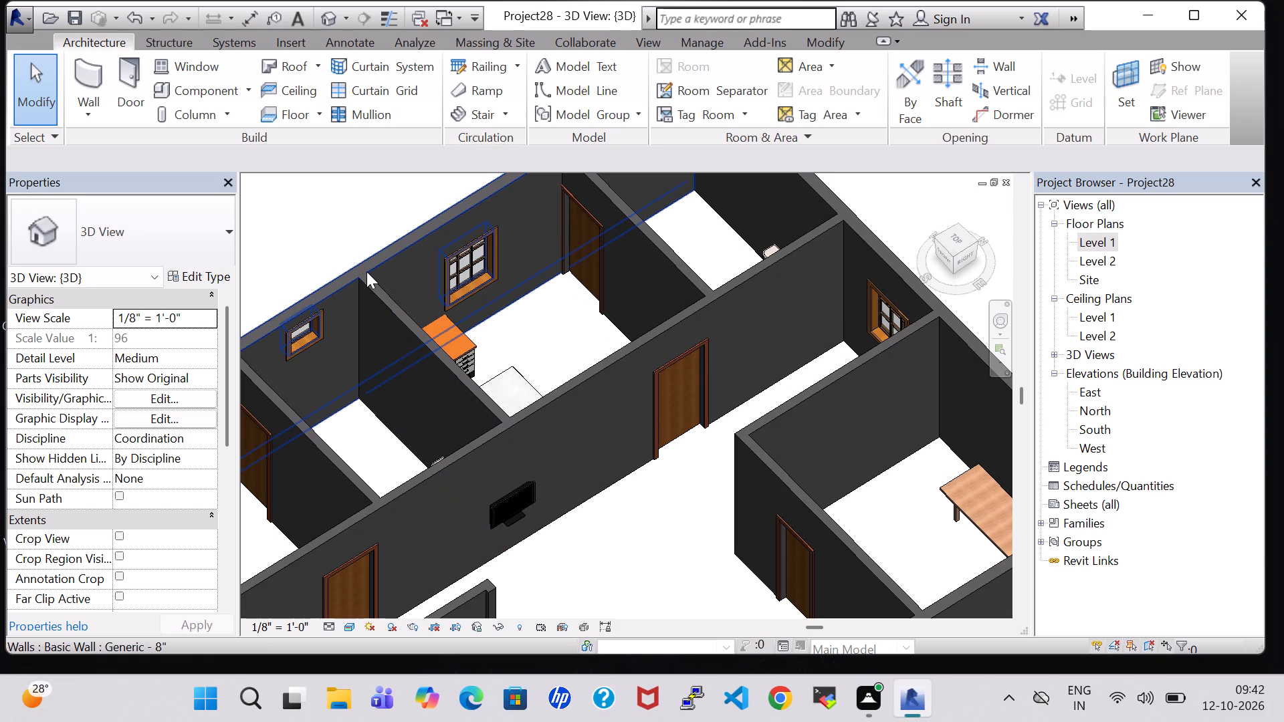
# Return to the Level 1 floor plan and start a new stair from Level 1 to Level 2.
pyautogui.doubleClick(1097, 235)
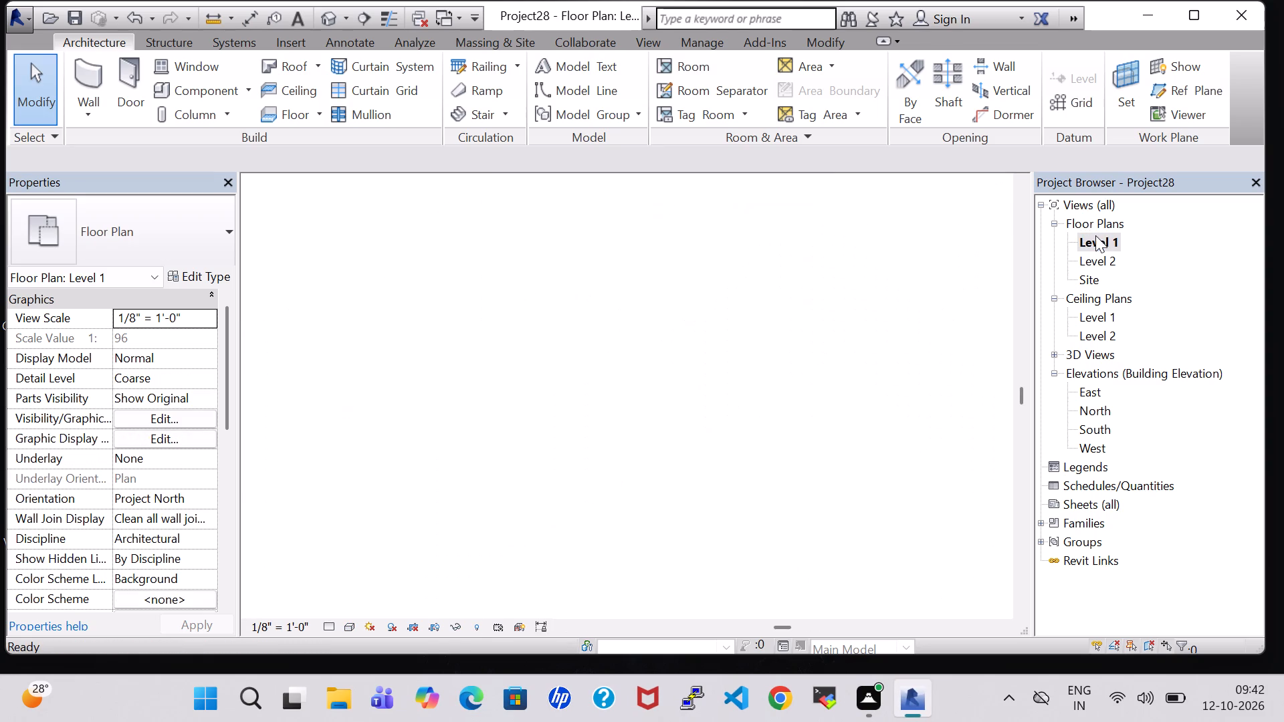
pyautogui.scroll(-1, 632, 363)
pyautogui.scroll(3, 632, 363)
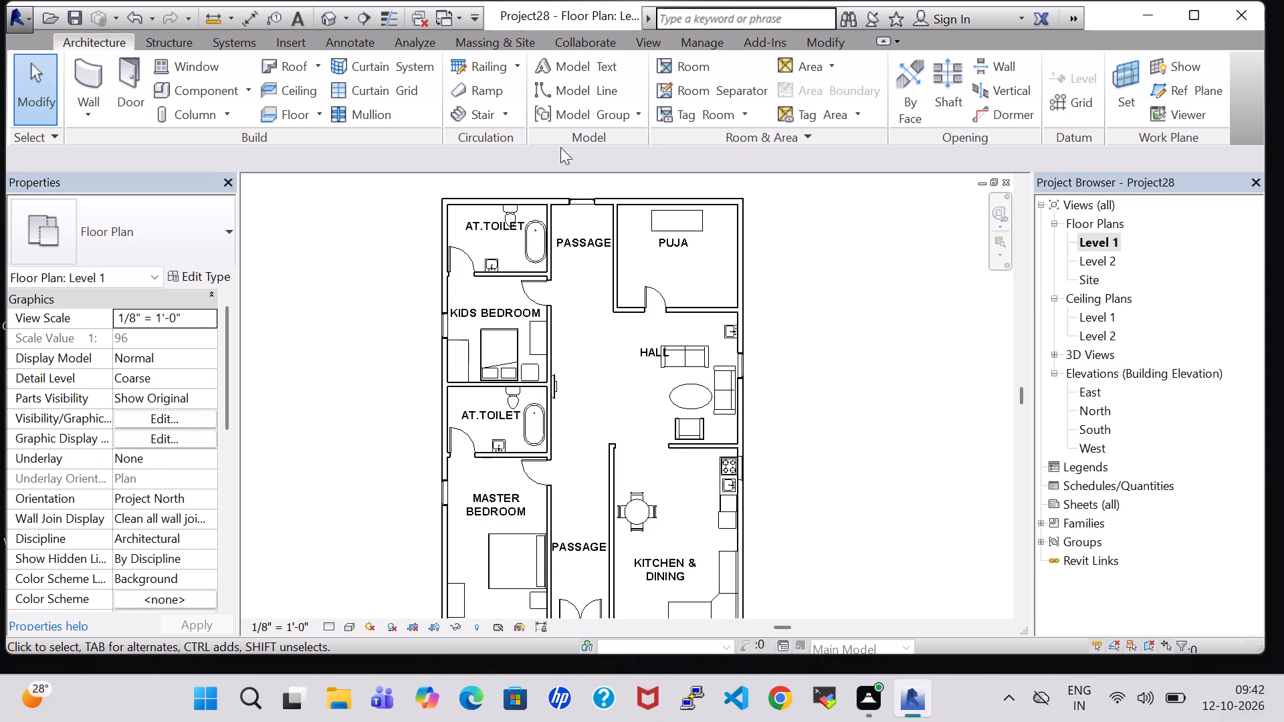
pyautogui.click(467, 108)
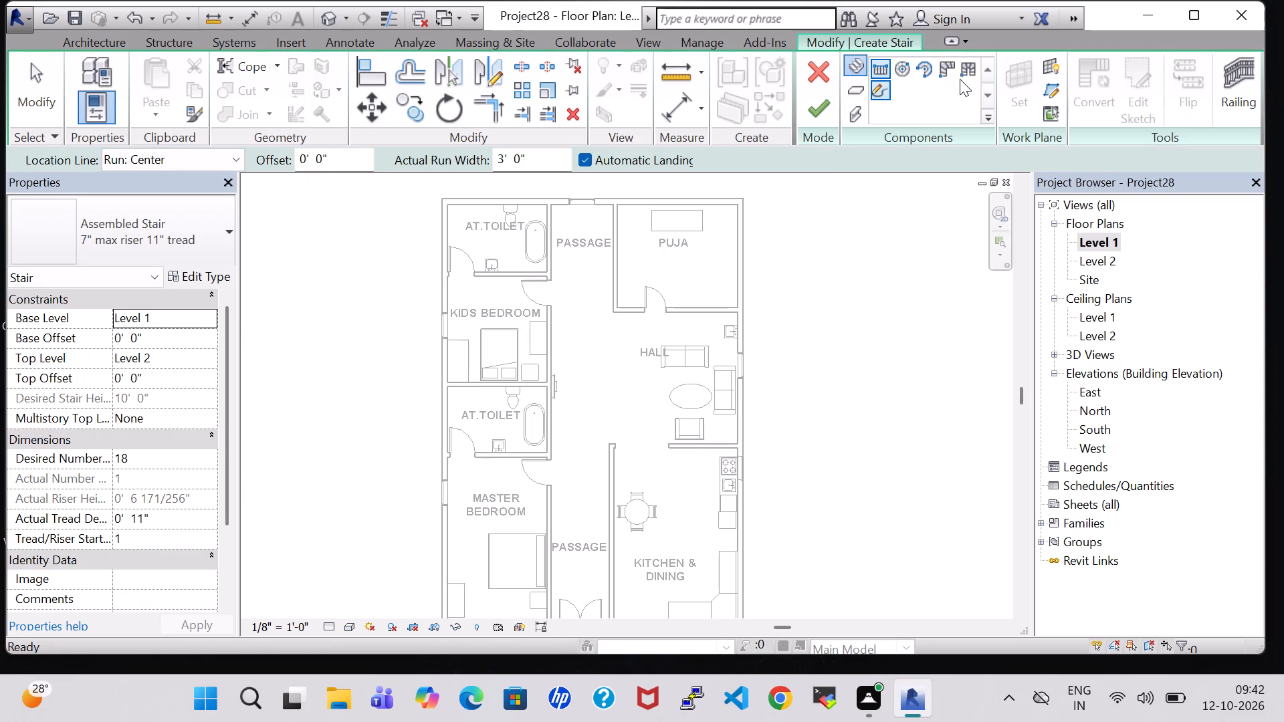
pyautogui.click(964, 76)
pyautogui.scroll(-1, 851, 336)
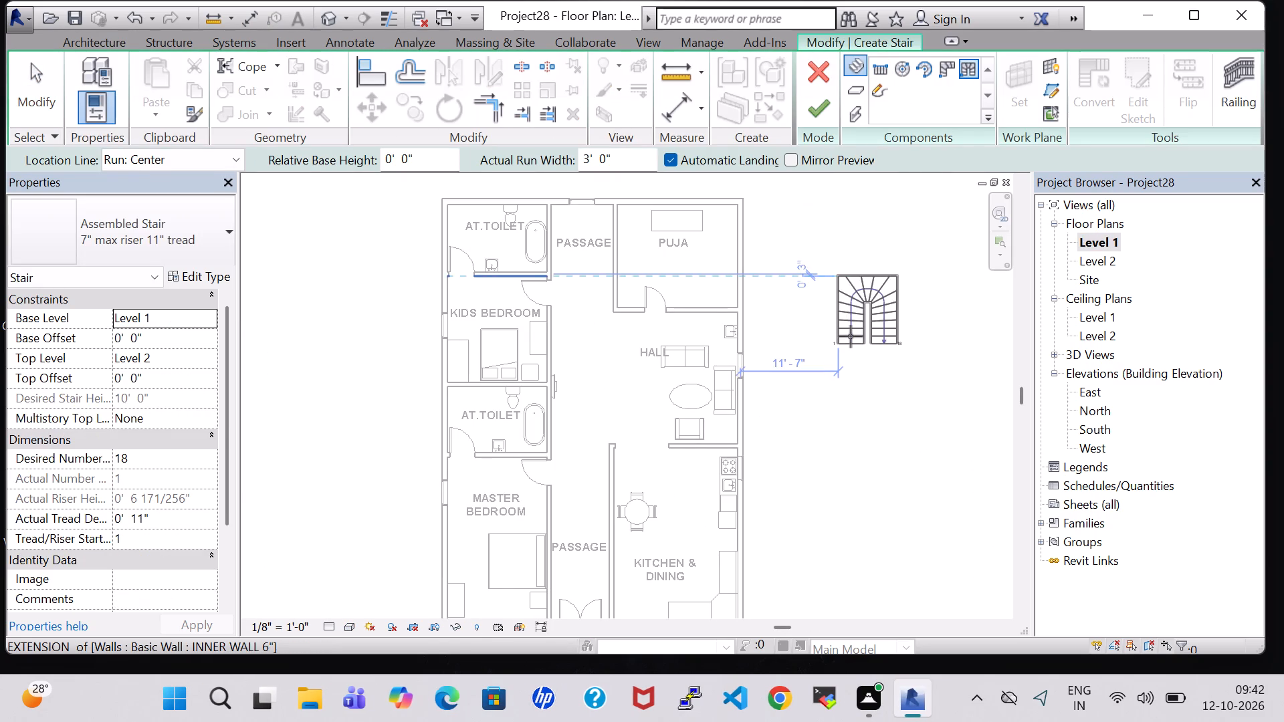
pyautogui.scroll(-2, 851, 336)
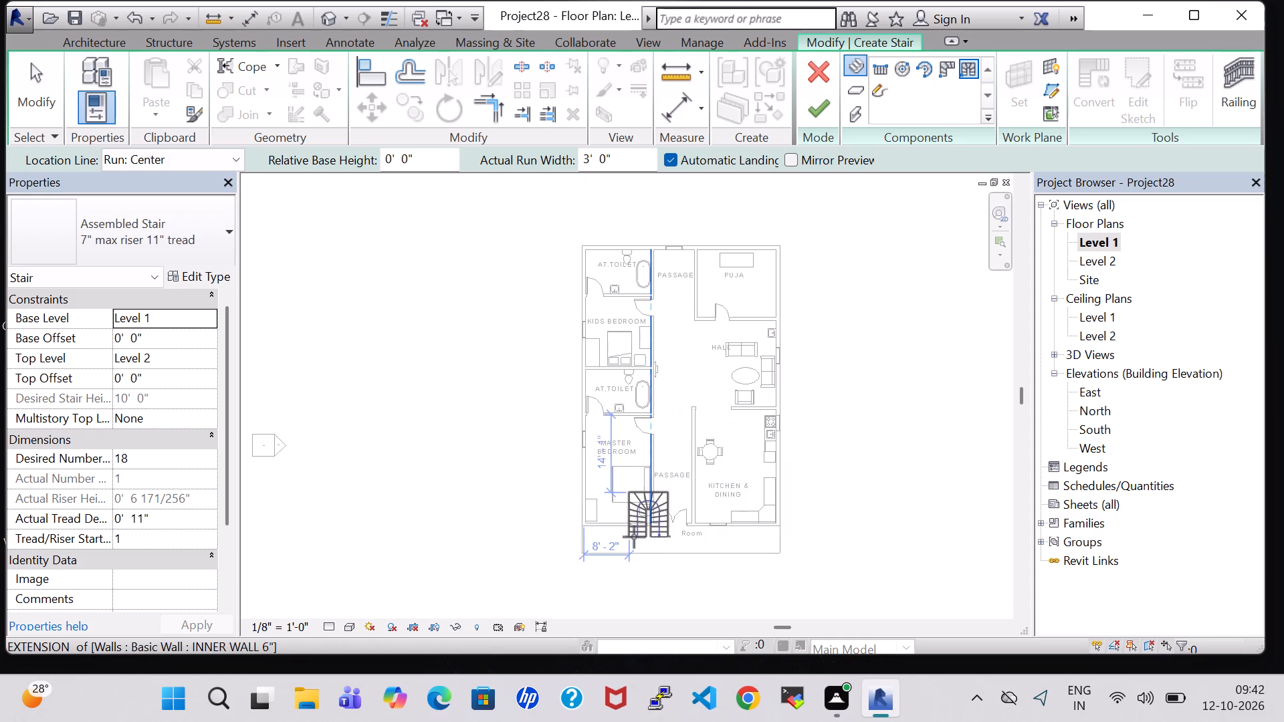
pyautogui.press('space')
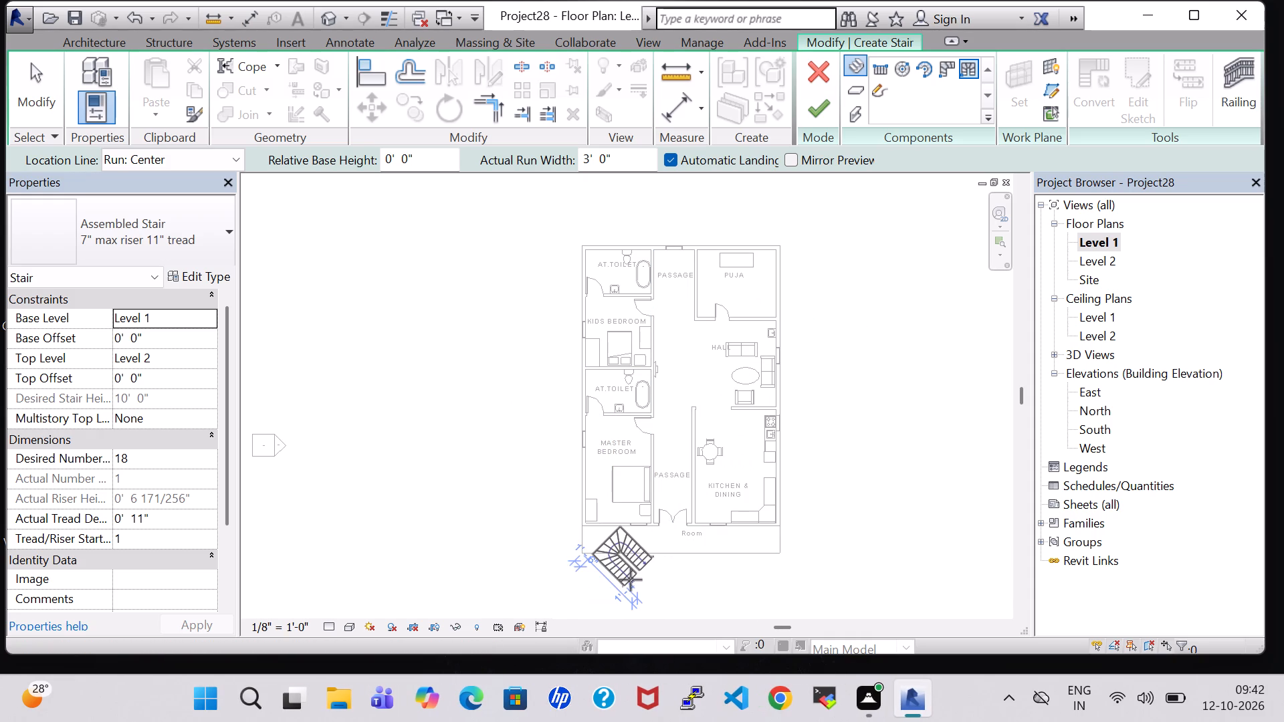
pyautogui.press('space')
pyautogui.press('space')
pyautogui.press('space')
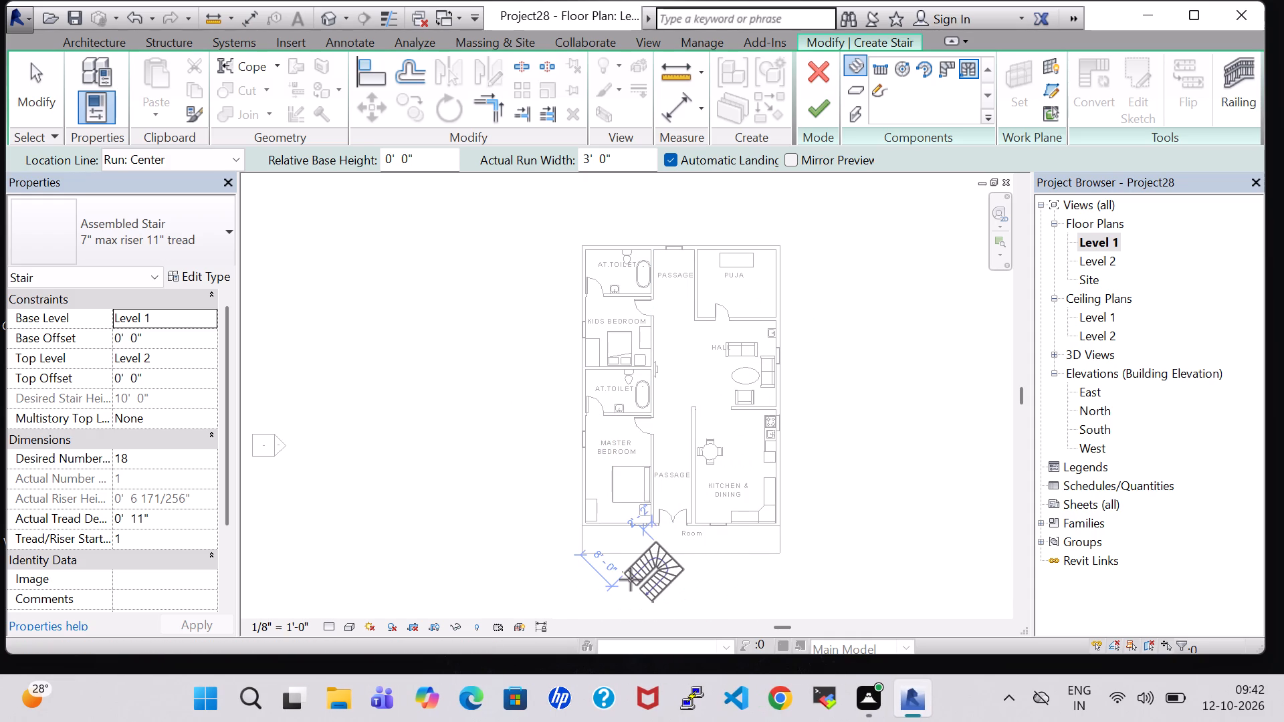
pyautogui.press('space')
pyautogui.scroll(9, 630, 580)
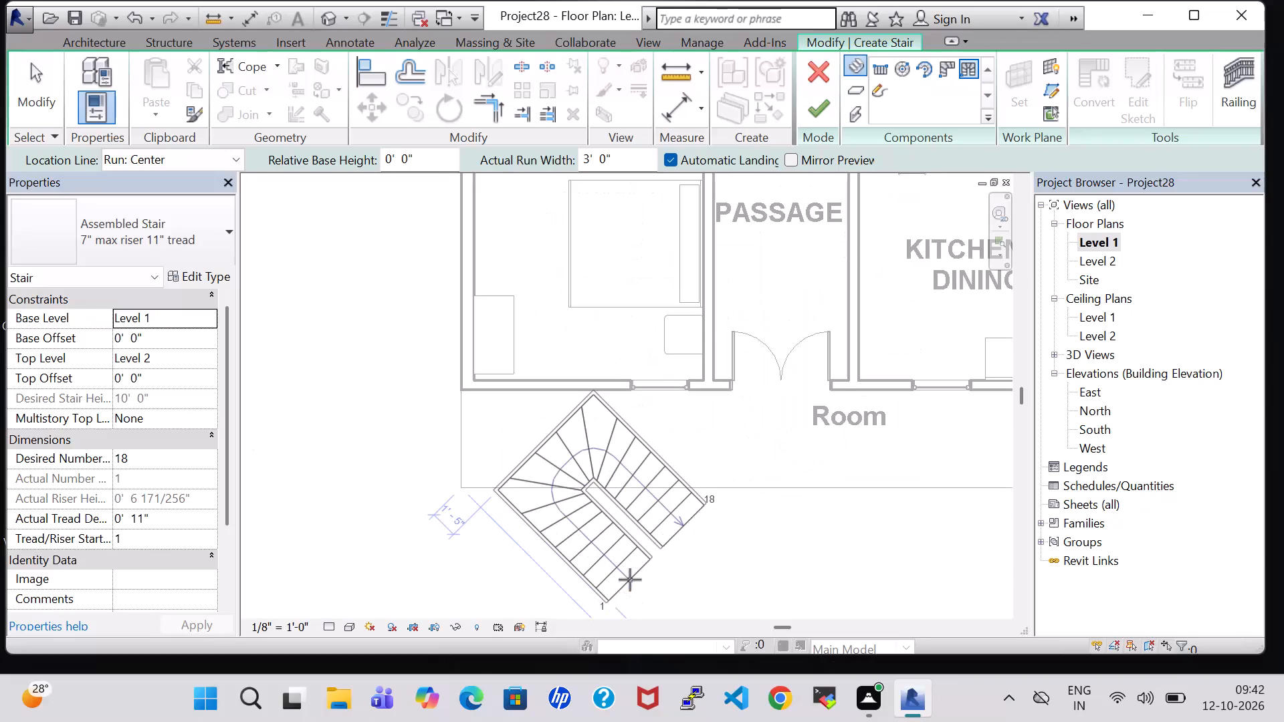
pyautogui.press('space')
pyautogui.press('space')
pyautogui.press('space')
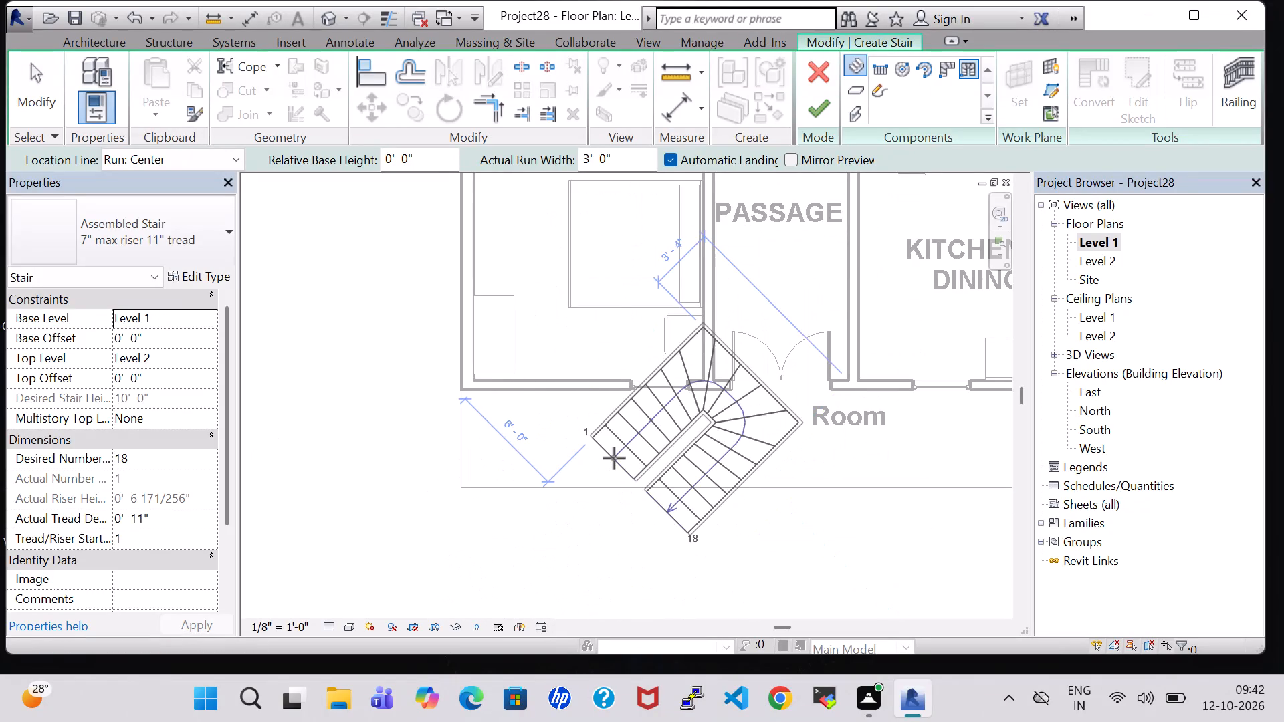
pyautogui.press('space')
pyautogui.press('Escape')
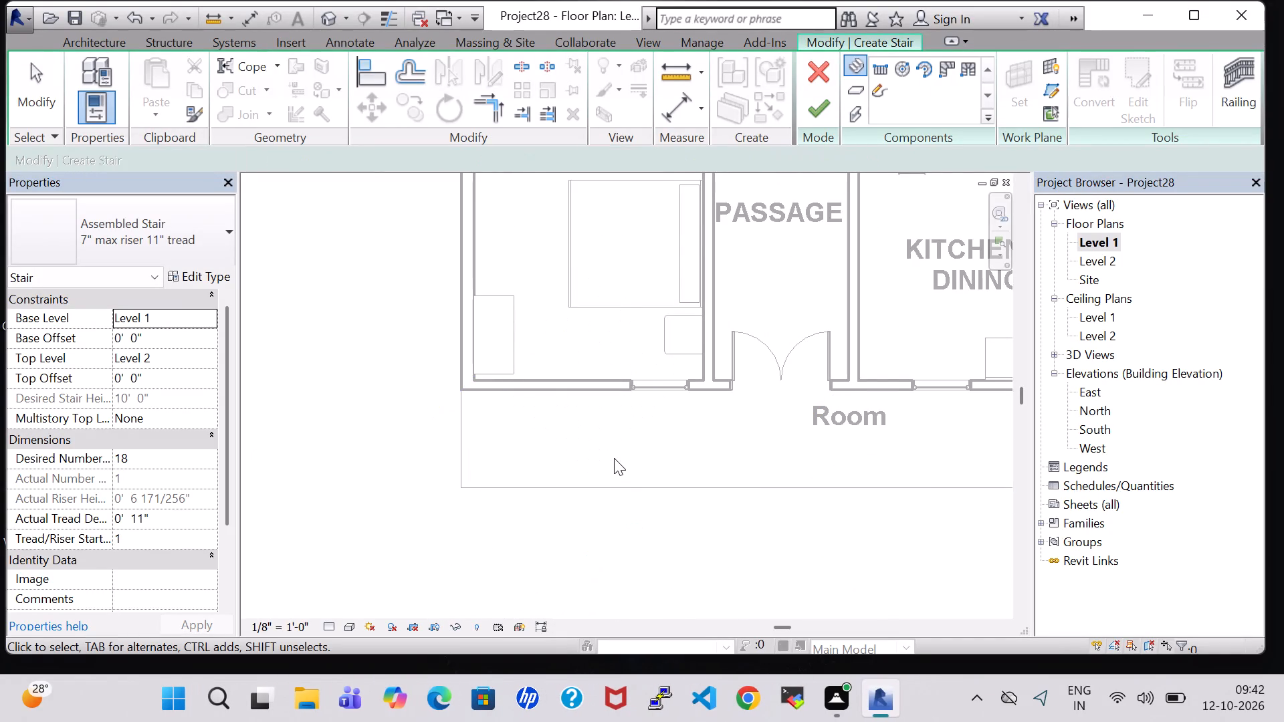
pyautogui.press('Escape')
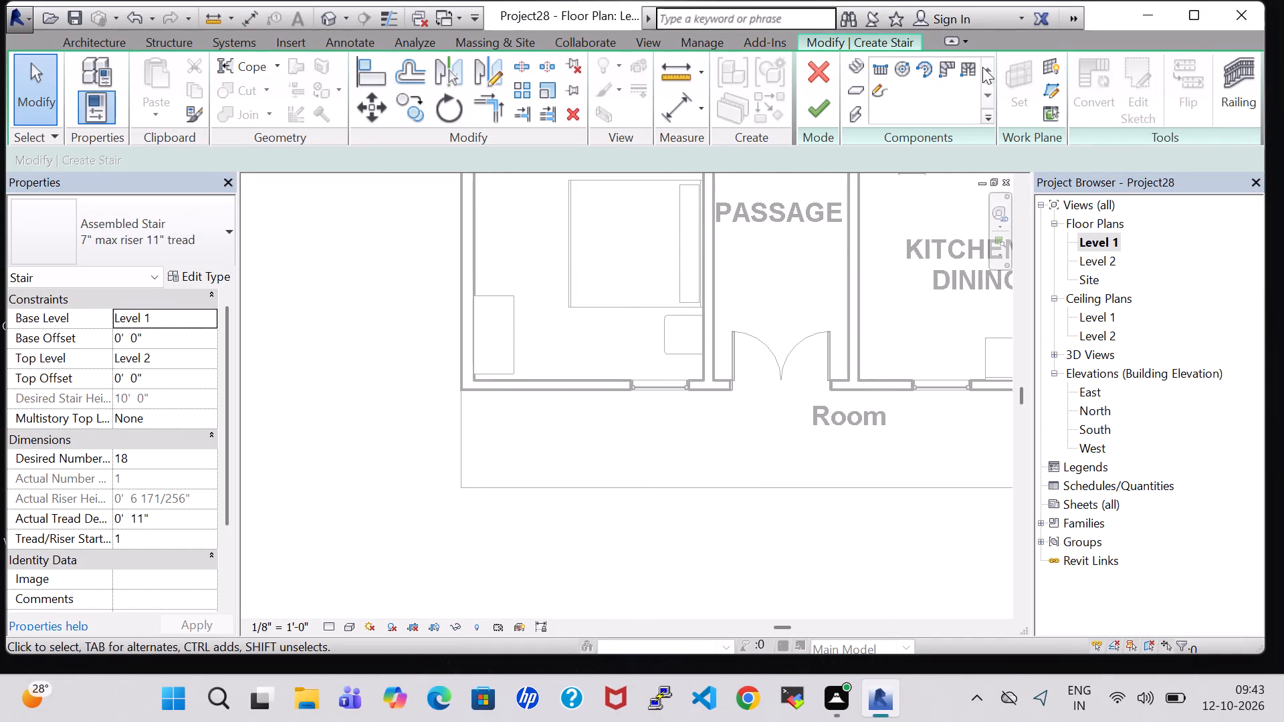
# Place a 3' 0" wide U-shaped winder stair against the master bedroom's south wall, opening toward the entrance, about 2' 1" from the side wall, and finish it.
pyautogui.click(964, 61)
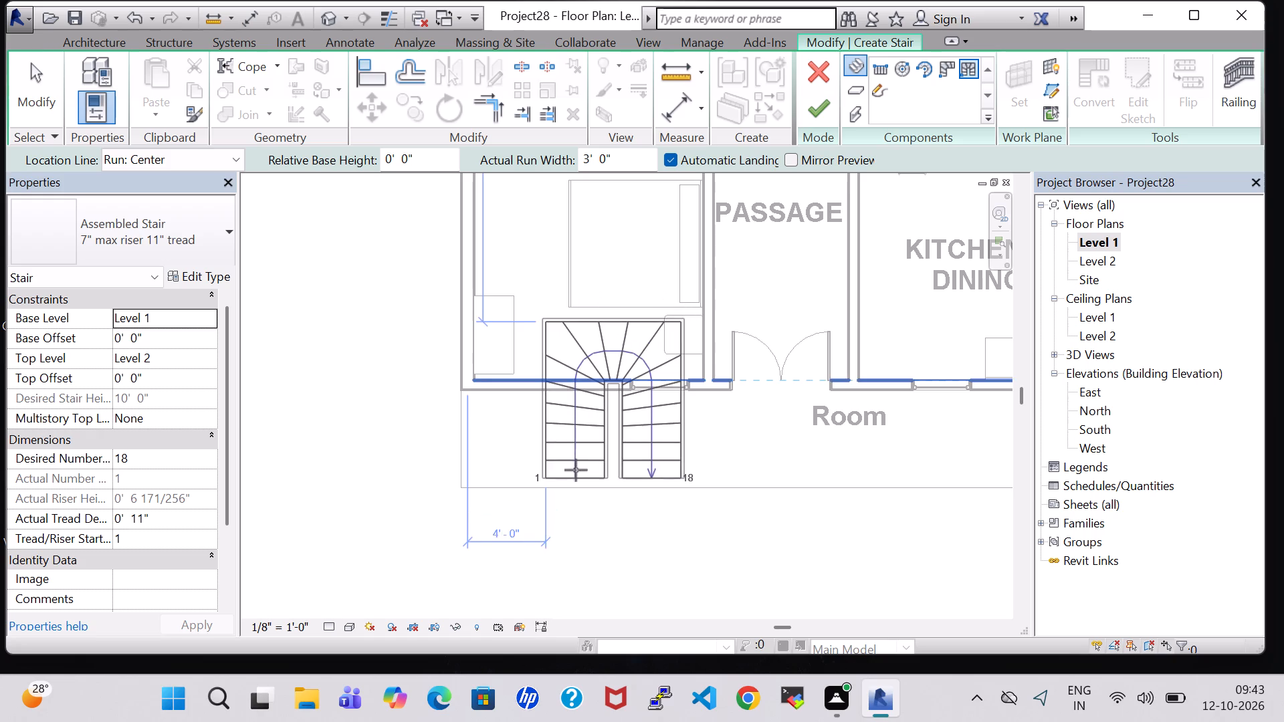
pyautogui.press('space')
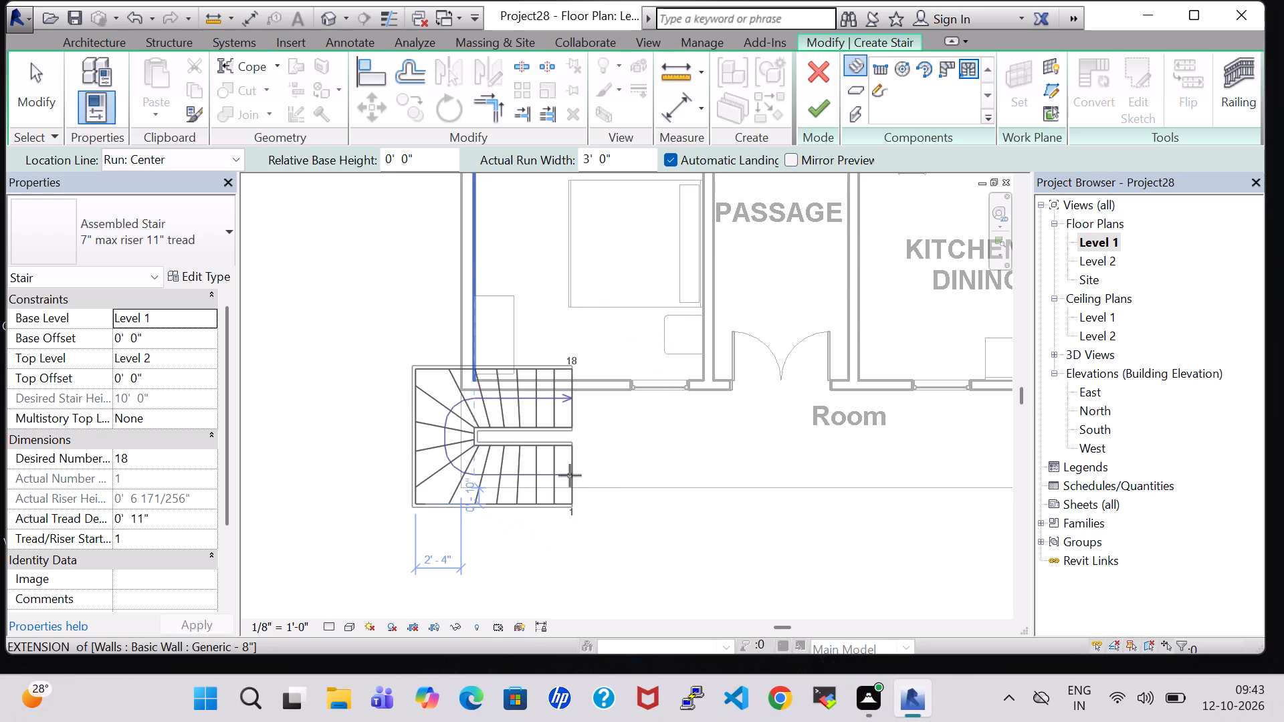
pyautogui.press('space')
pyautogui.press('space')
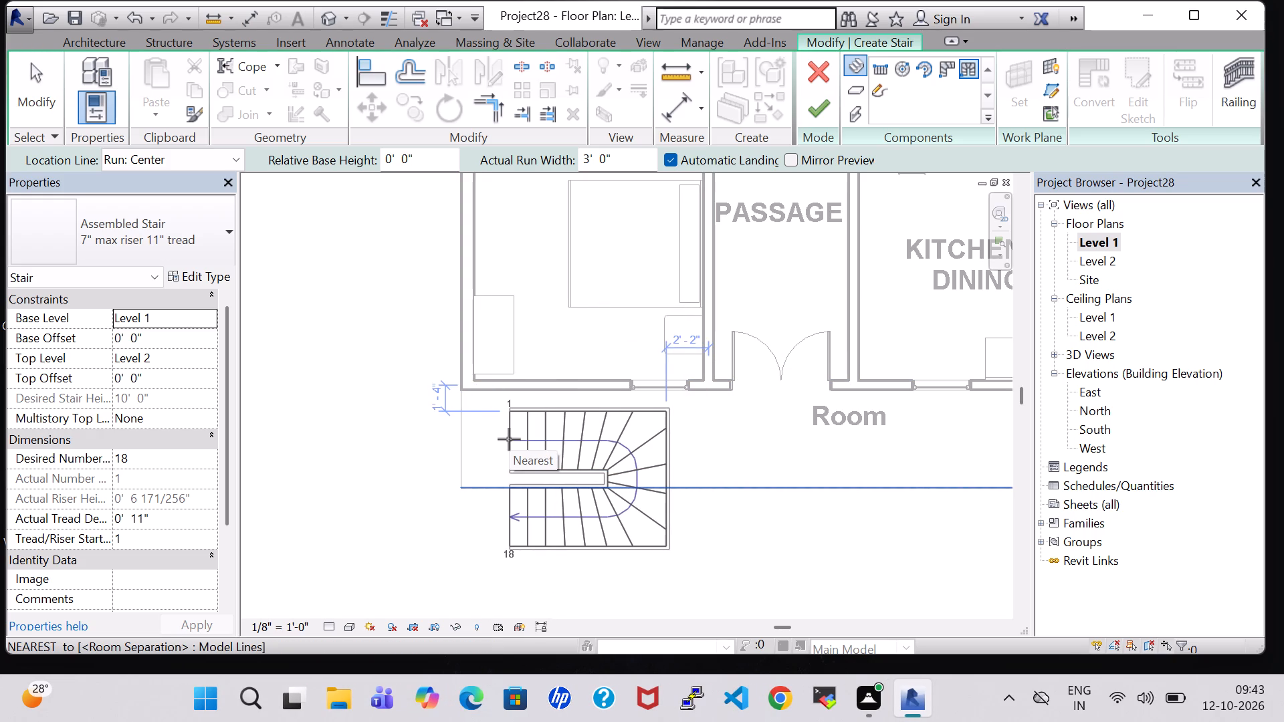
pyautogui.press('space')
pyautogui.press('space')
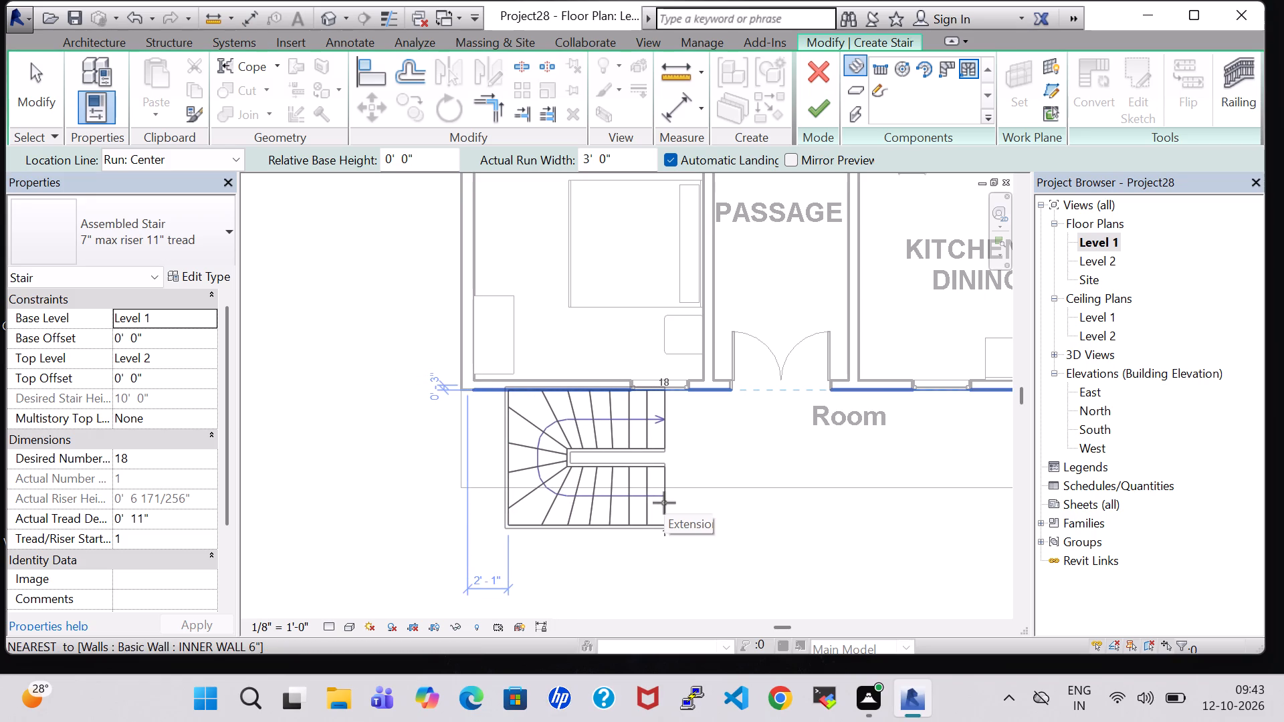
pyautogui.scroll(3, 664, 503)
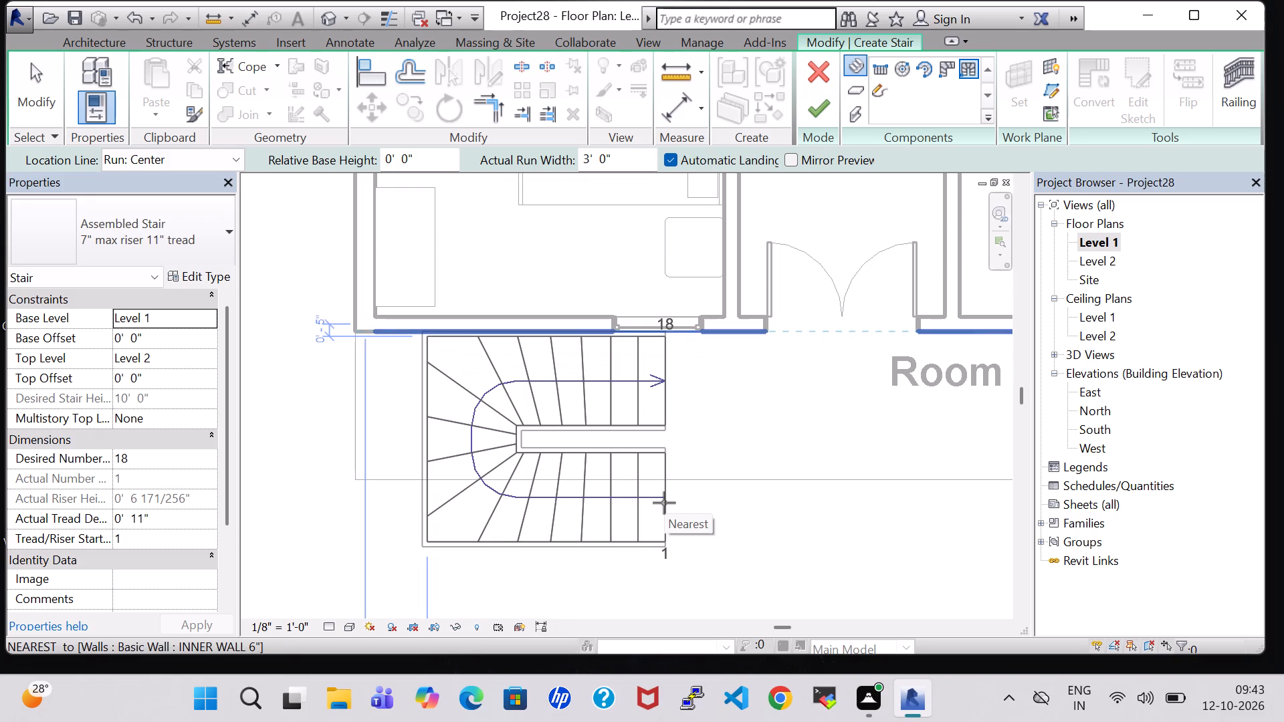
pyautogui.click(664, 503)
pyautogui.press('Escape')
pyautogui.press('Escape')
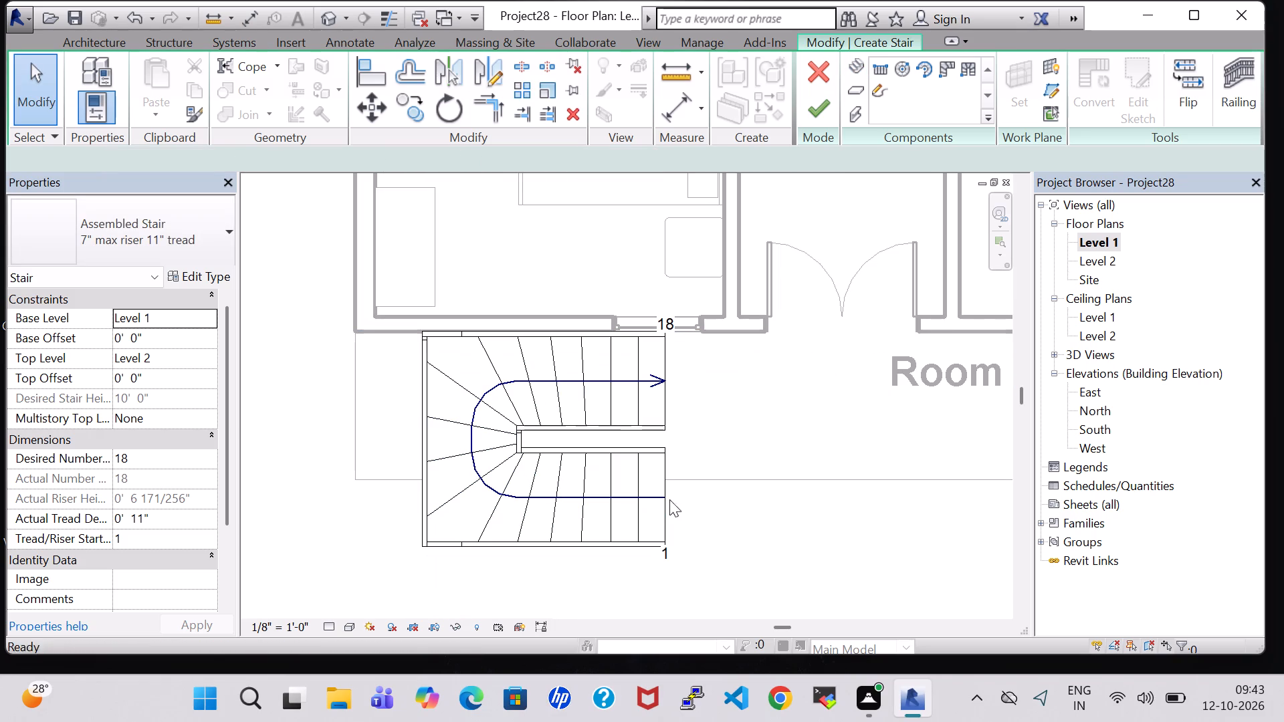
pyautogui.click(788, 478)
pyautogui.press('Escape')
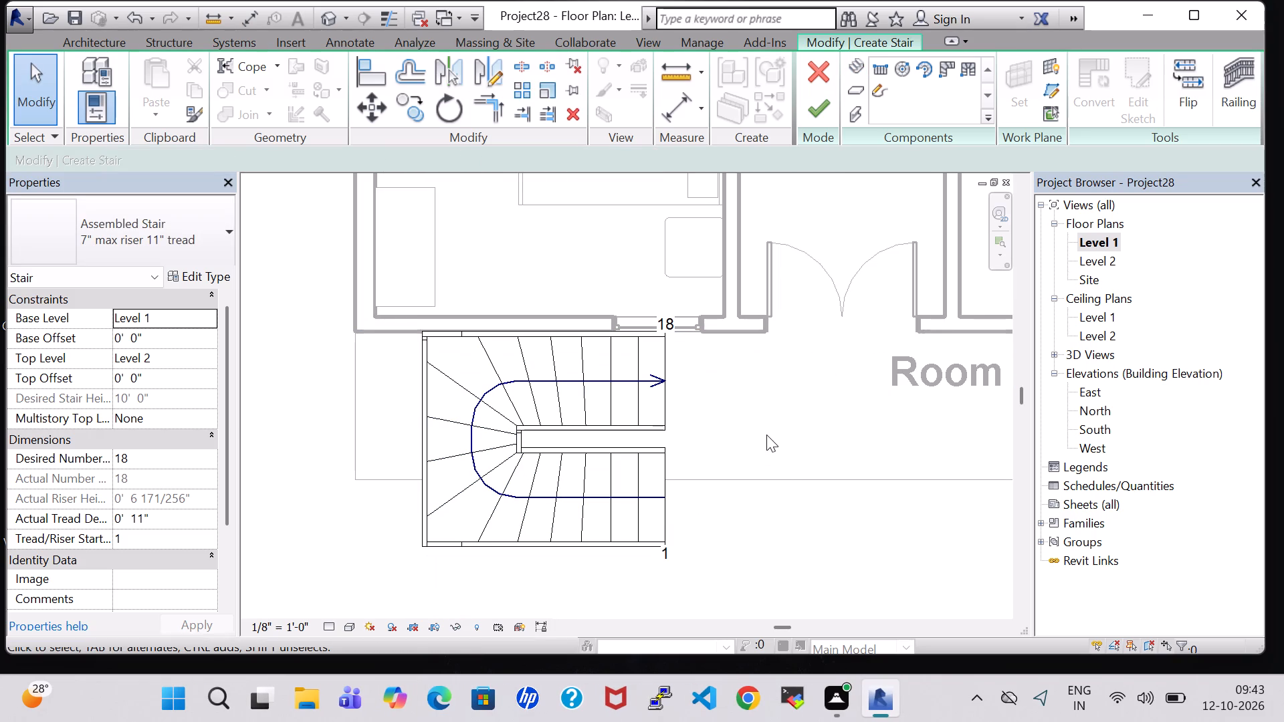
pyautogui.click(813, 116)
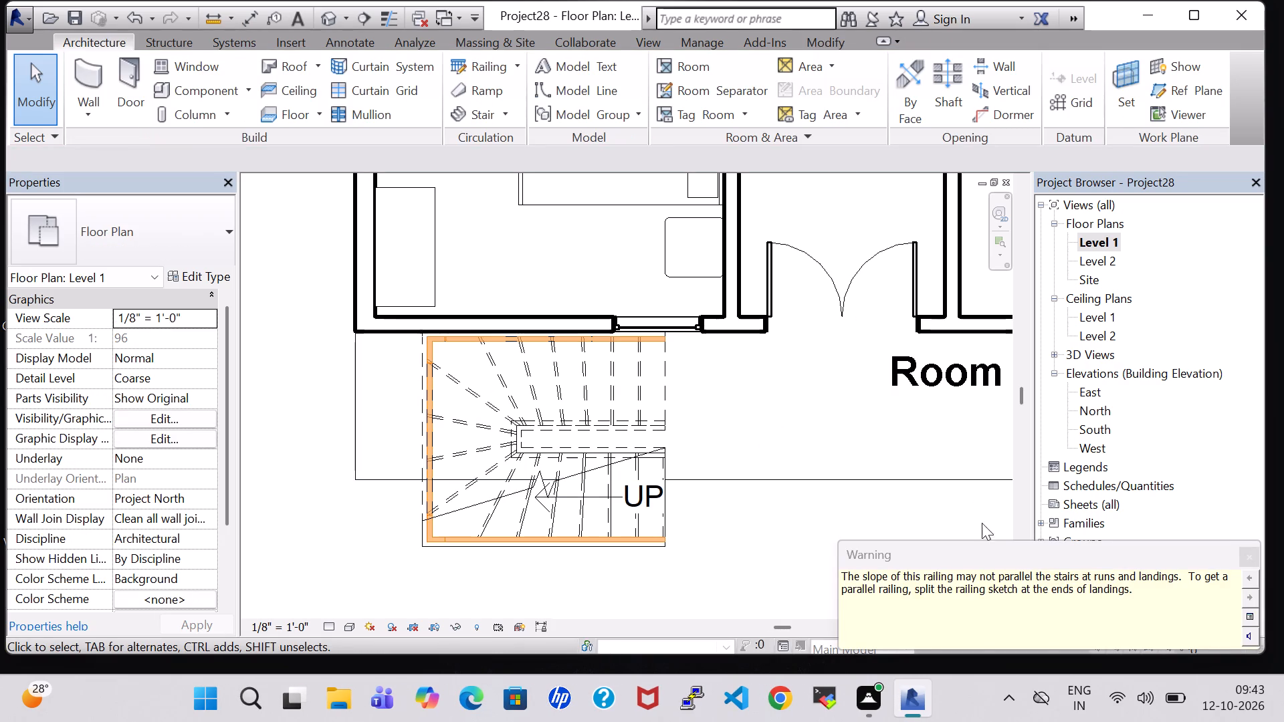
pyautogui.click(1247, 556)
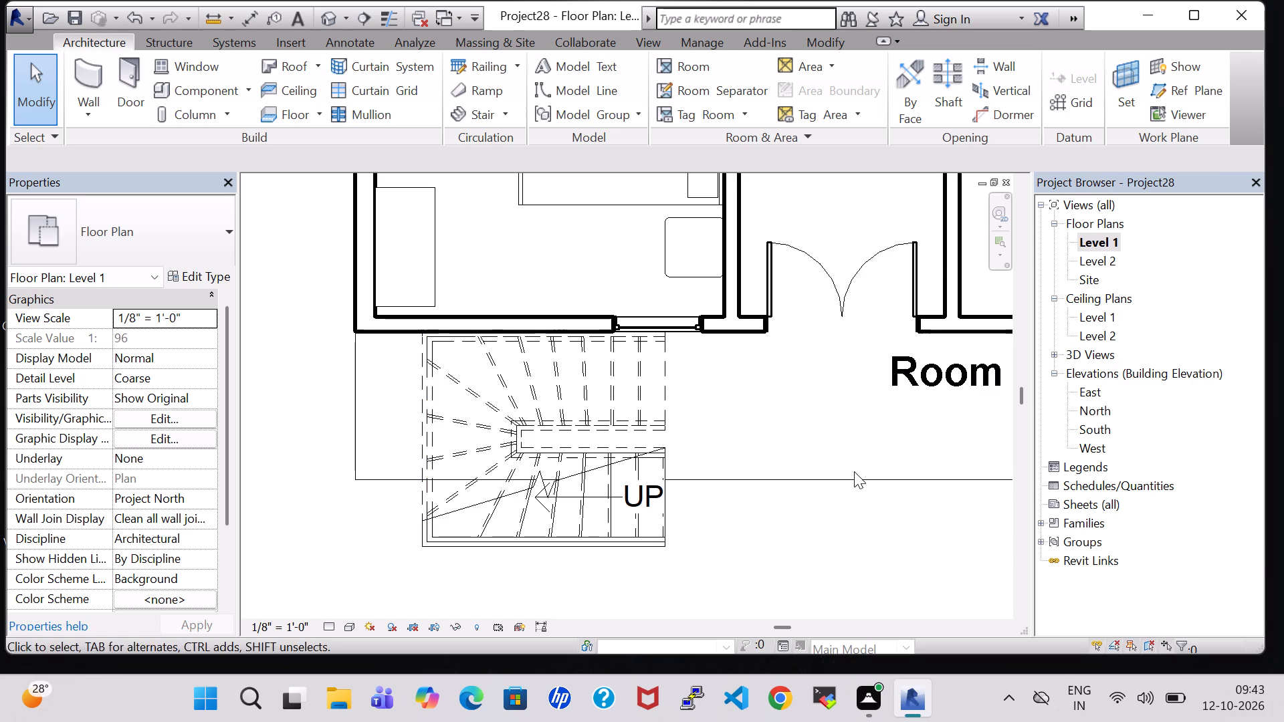
# Move the room separation line in front of the house outward past the stair, to 7' 9" from the front wall.
pyautogui.click(860, 479)
pyautogui.press('Down')
pyautogui.press('Down')
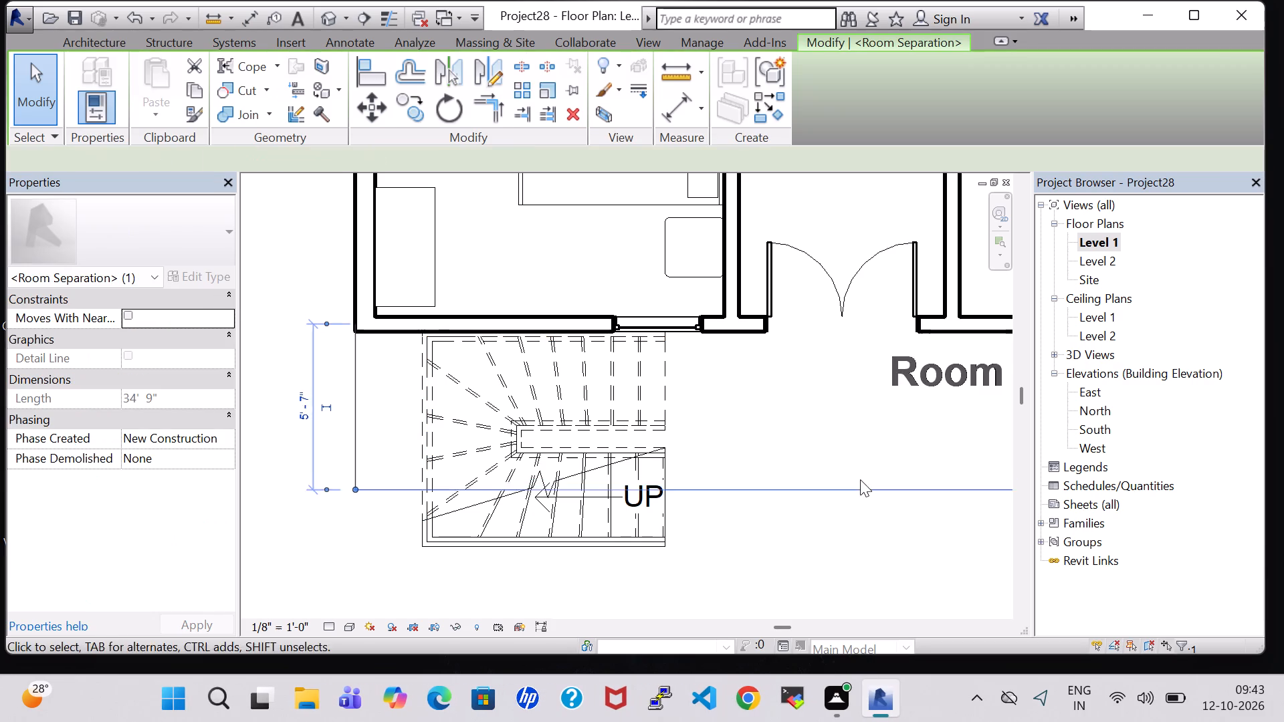
pyautogui.press('Down')
pyautogui.press('Down')
pyautogui.press('Down')
pyautogui.press('Down')
pyautogui.press('Down')
pyautogui.press('Down')
pyautogui.press('Down')
pyautogui.press('Down')
pyautogui.press('Down')
pyautogui.press('Down')
pyautogui.press('Down')
pyautogui.press('Down')
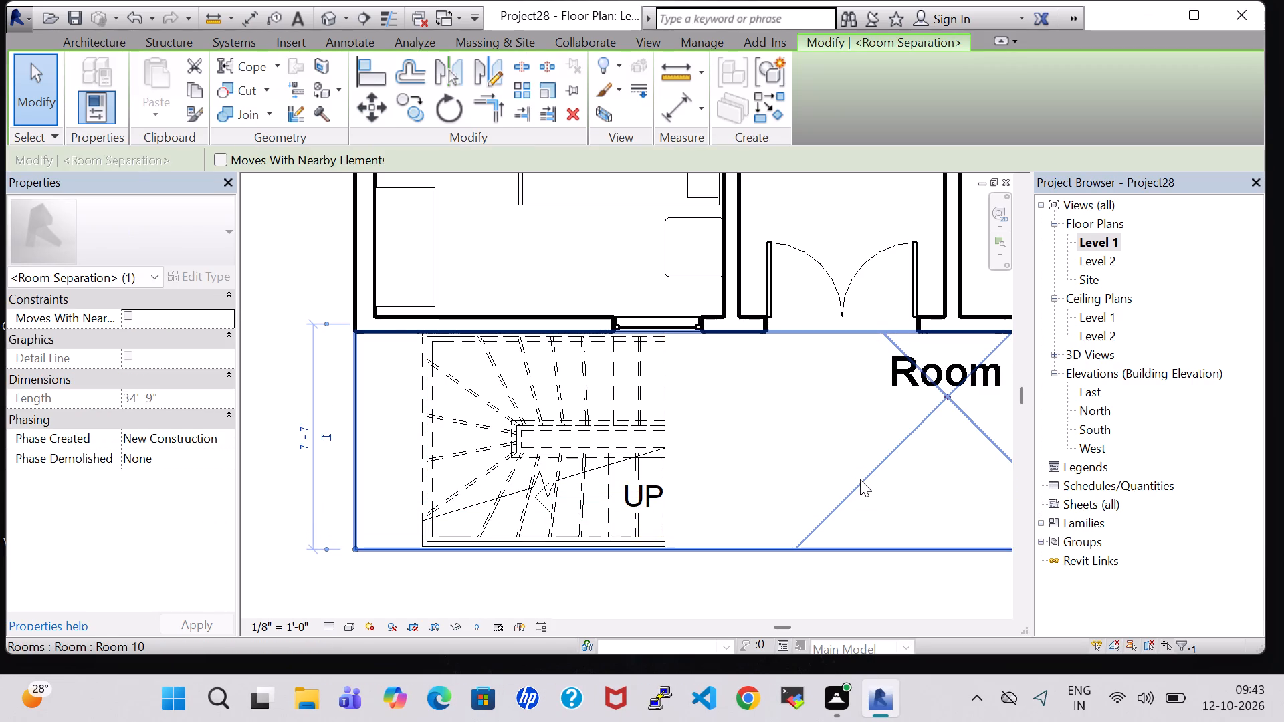
pyautogui.press('Down')
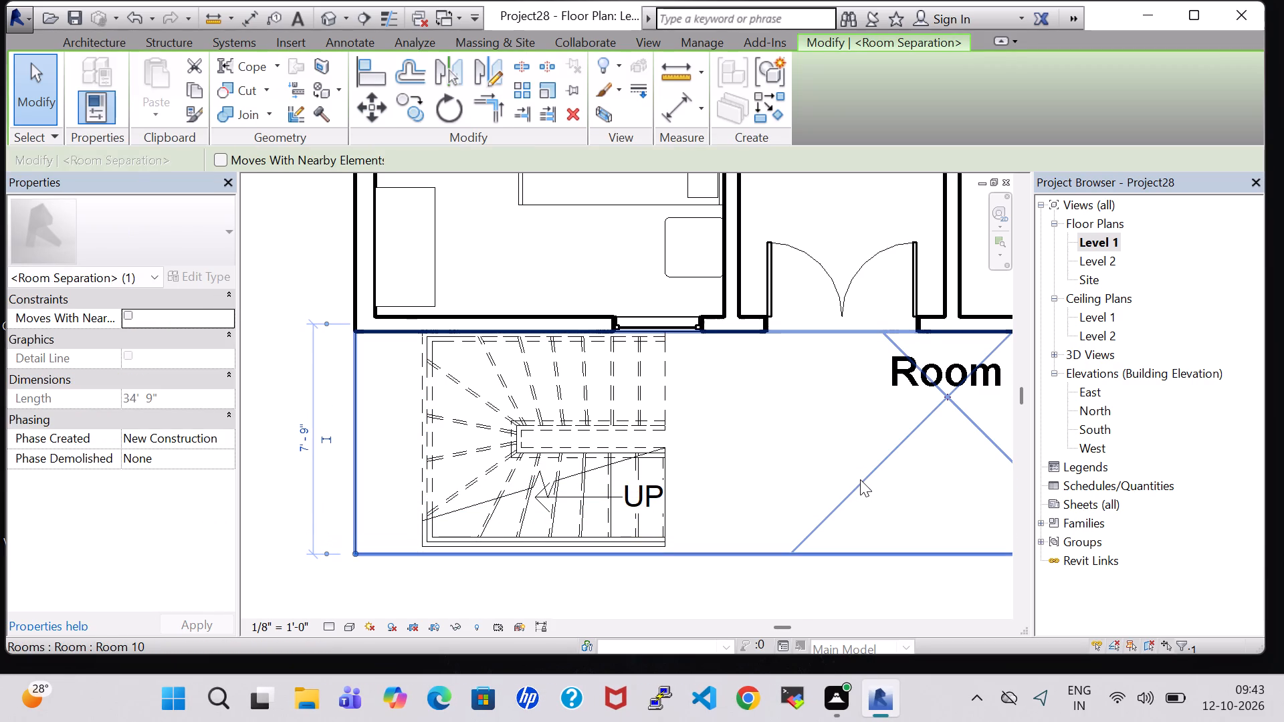
pyautogui.scroll(-9, 860, 479)
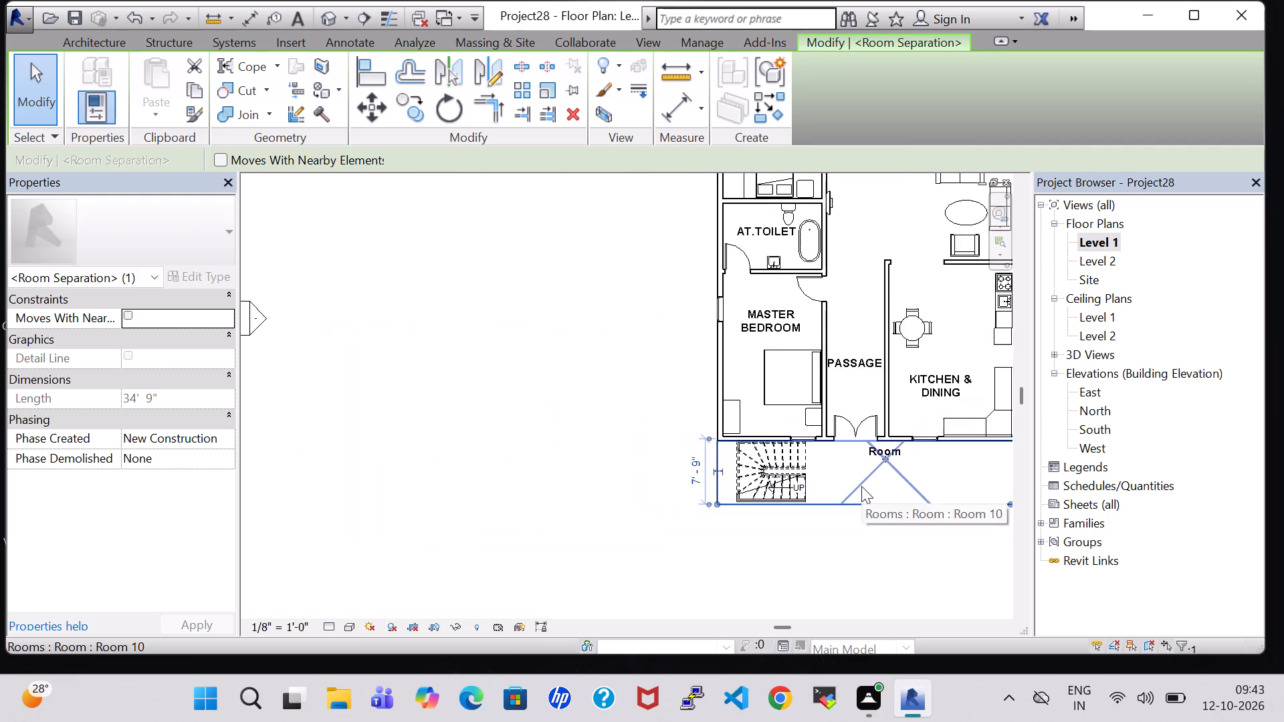
pyautogui.scroll(-2, 861, 486)
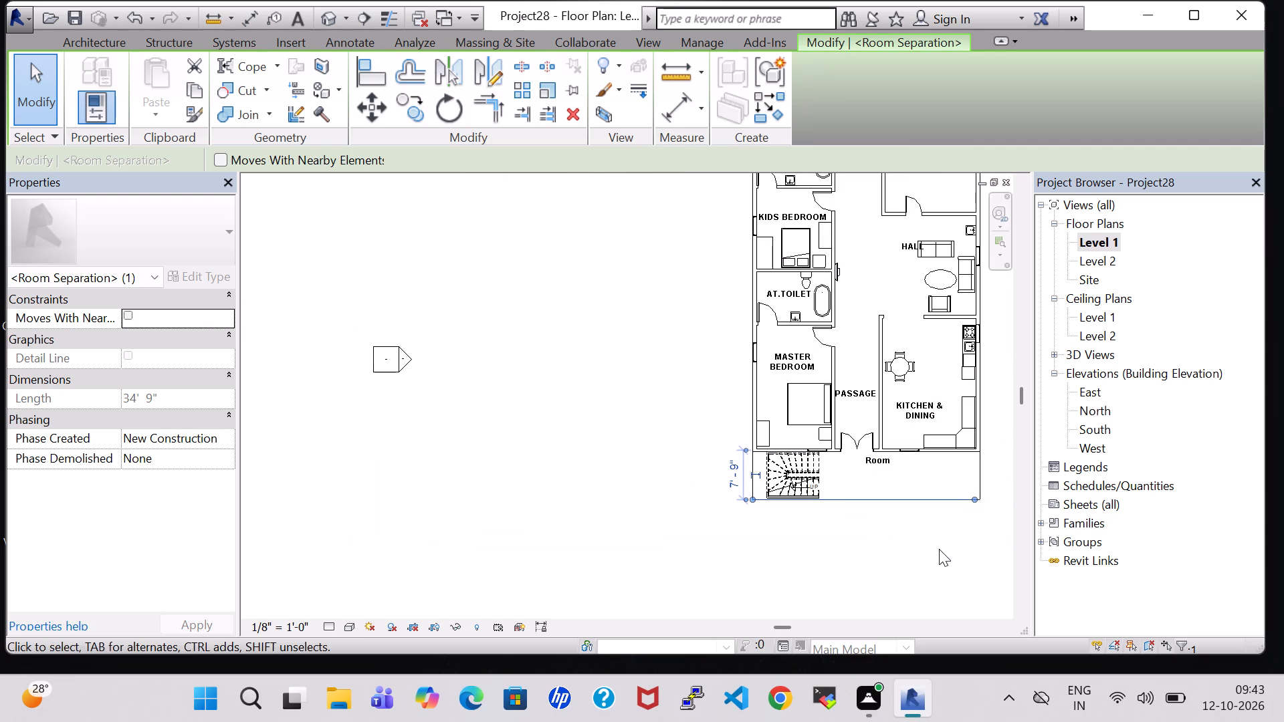
pyautogui.click(939, 549)
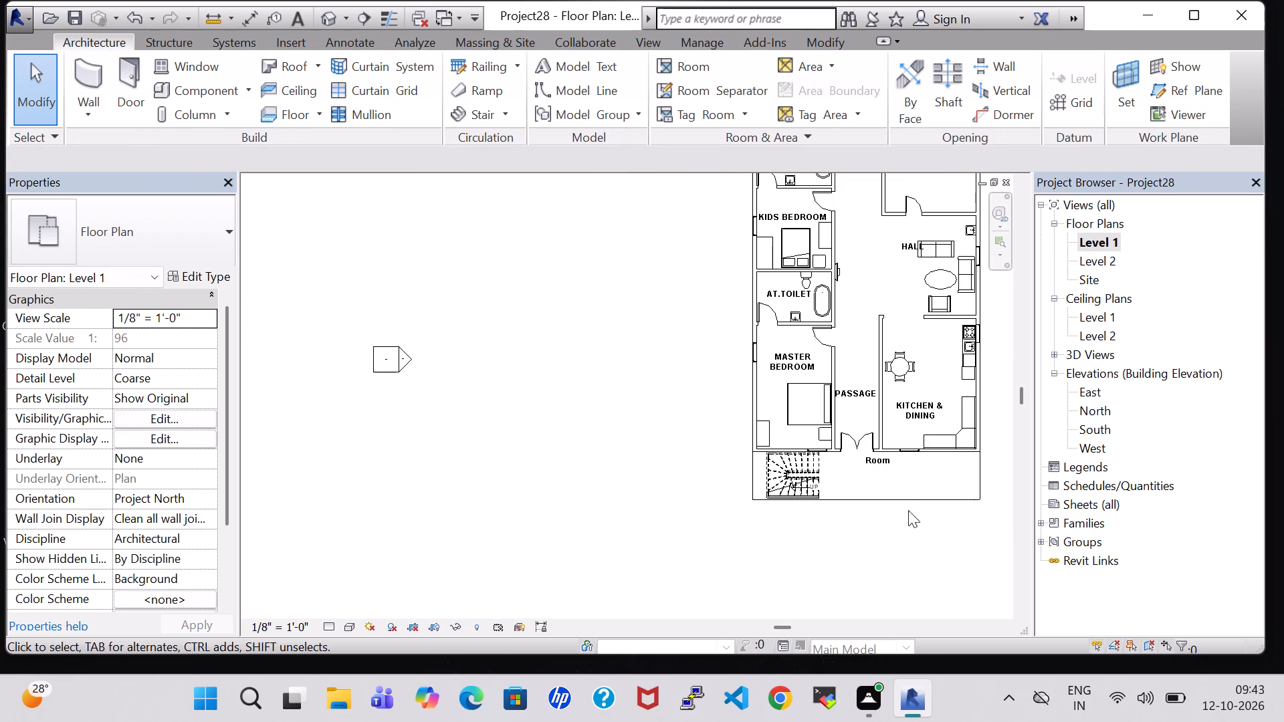
# Rename the room containing the stair in front of the entrance as CARPARKING.
pyautogui.doubleClick(885, 457)
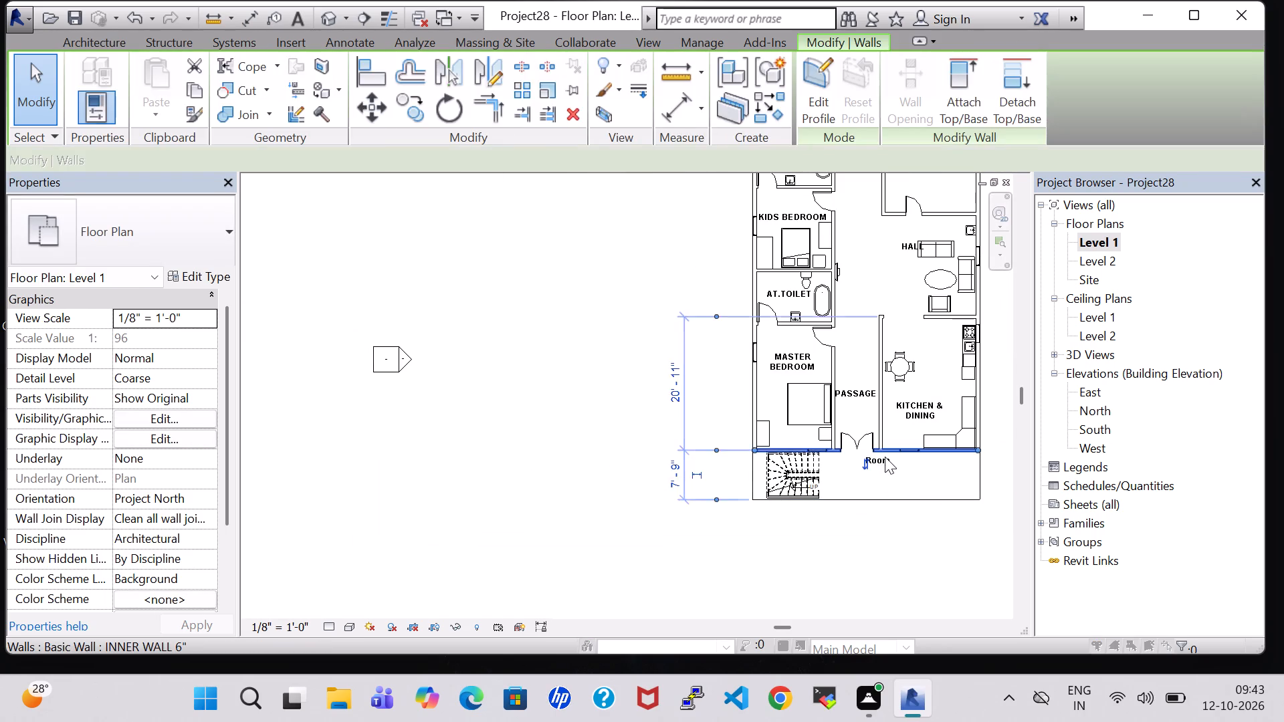
pyautogui.click(738, 527)
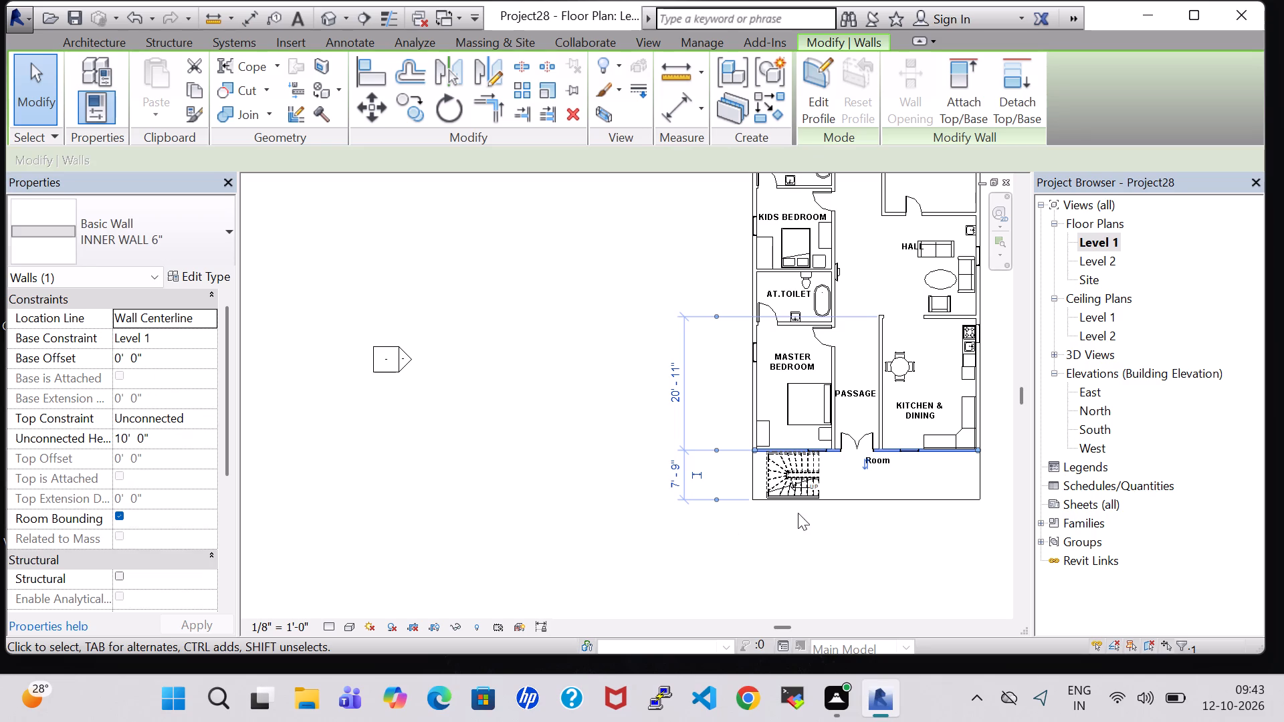
pyautogui.scroll(4, 817, 604)
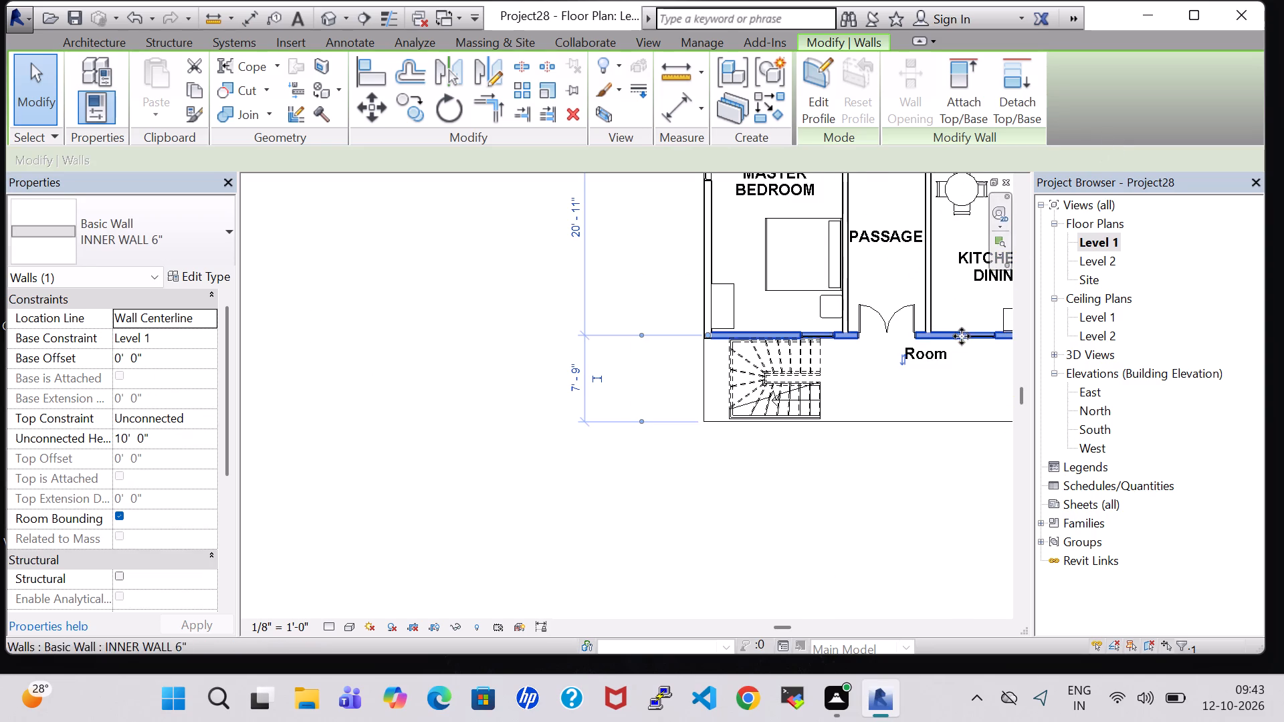
pyautogui.doubleClick(939, 354)
pyautogui.press('BackSpace')
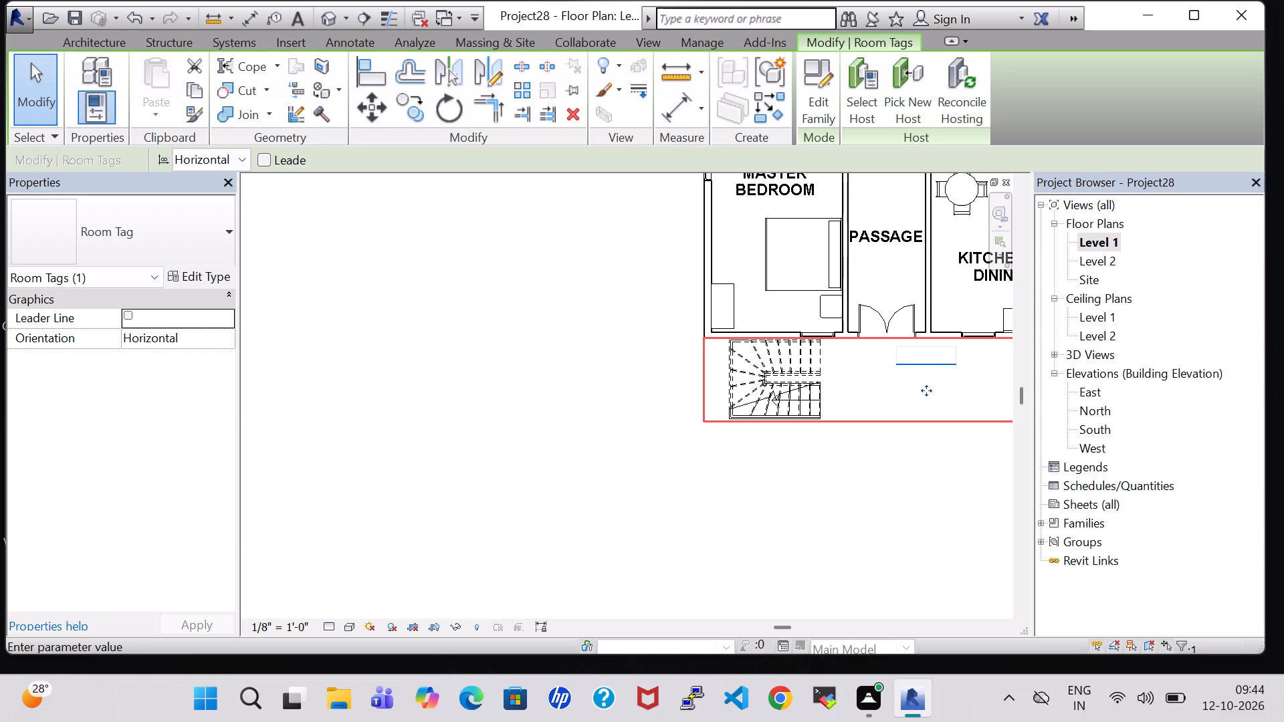
pyautogui.press('p')
pyautogui.press('BackSpace')
pyautogui.write('CAR')
pyautogui.write('PAR')
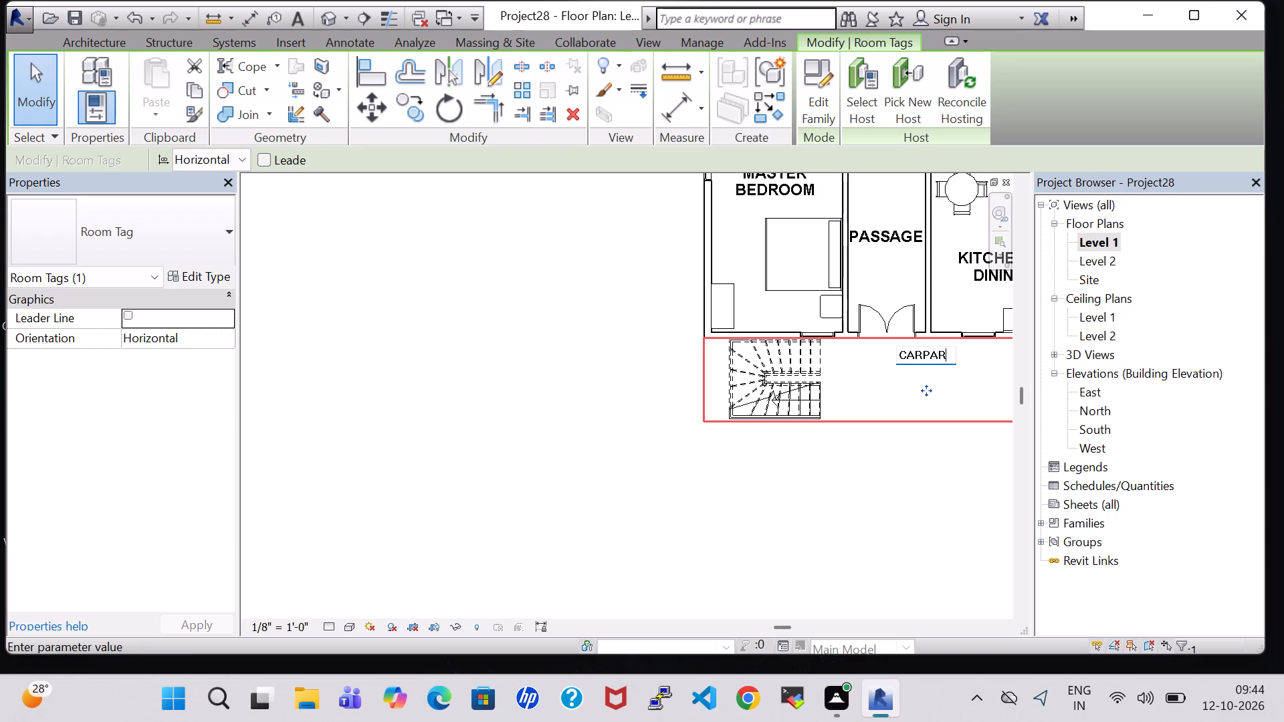
pyautogui.write('KING')
pyautogui.press('Return')
pyautogui.scroll(1, 939, 354)
pyautogui.scroll(-1, 939, 354)
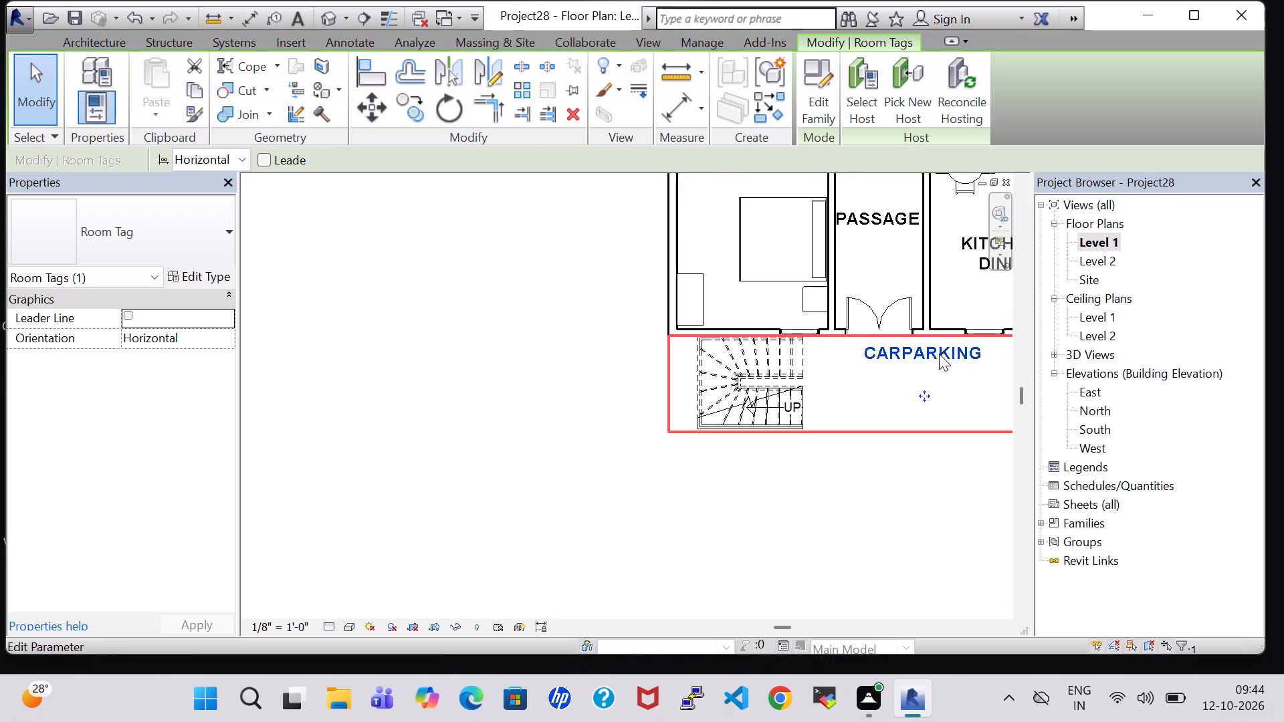
pyautogui.scroll(-3, 939, 354)
pyautogui.scroll(1, 831, 306)
pyautogui.moveTo(914, 504); pyautogui.dragTo(763, 471, button='middle')
pyautogui.scroll(1, 914, 504)
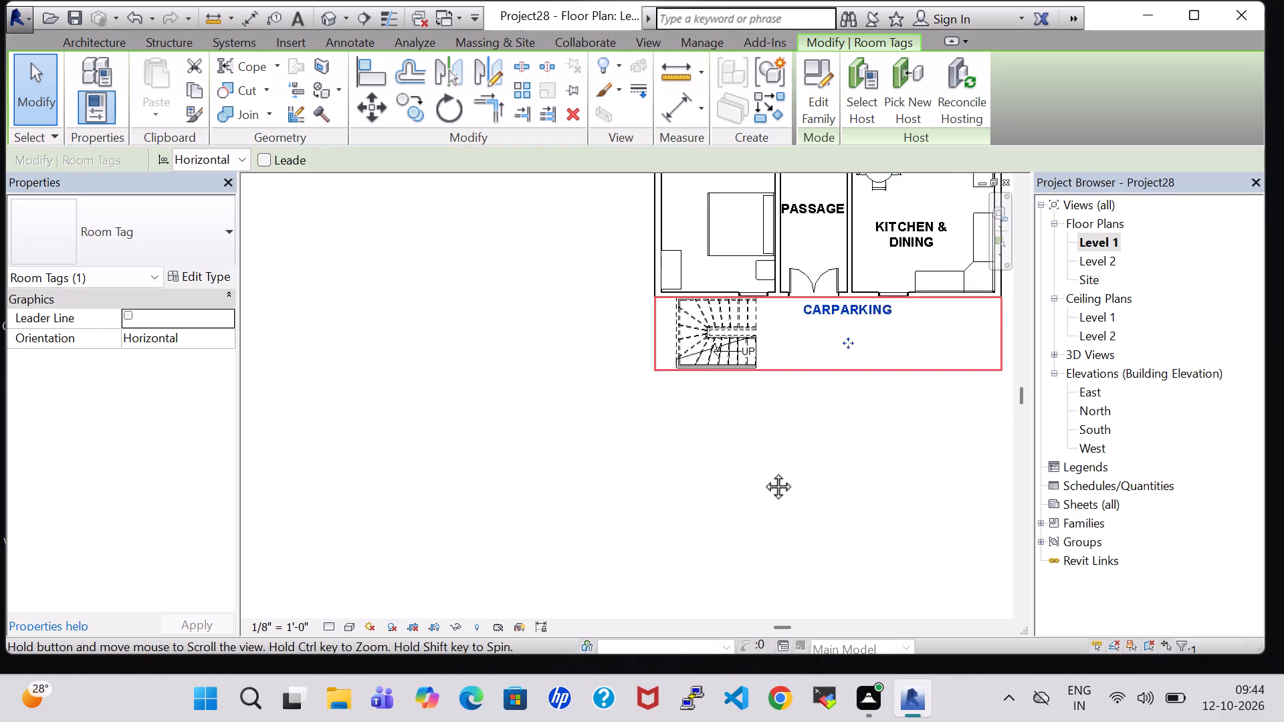
# Delete the room separation line along the outer front edge of the carparking area.
pyautogui.moveTo(763, 471); pyautogui.dragTo(674, 463, button='middle')
pyautogui.click(726, 362)
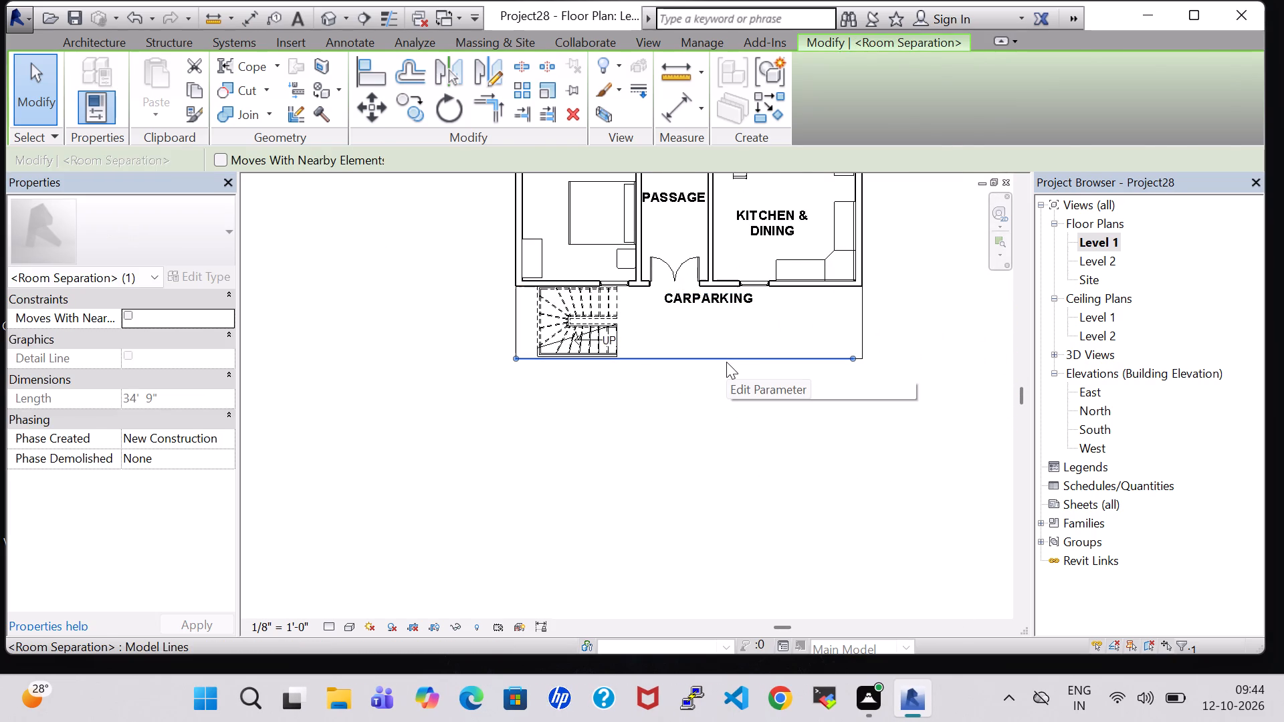
pyautogui.press('Delete')
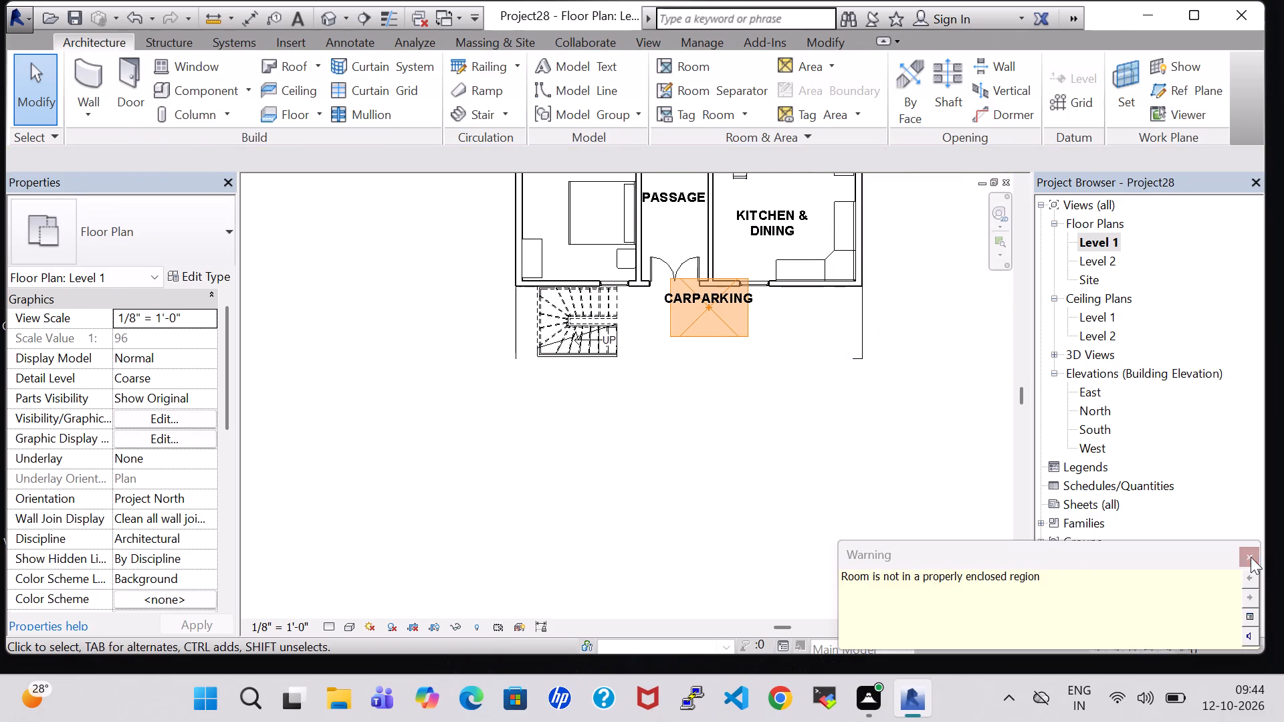
pyautogui.click(1250, 557)
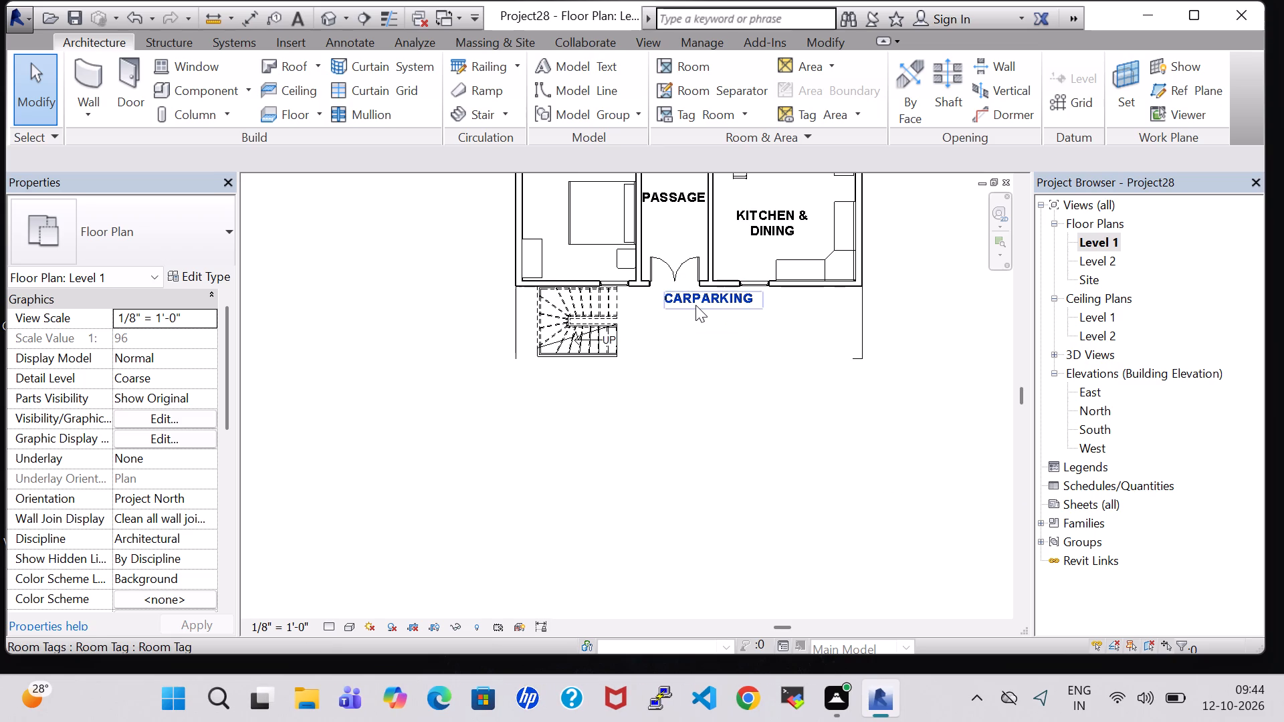
# Nudge the CARPARKING room tag slightly away from the house's front wall.
pyautogui.press('Down')
pyautogui.press('Down')
pyautogui.press('Down')
pyautogui.press('Down')
pyautogui.click(695, 305)
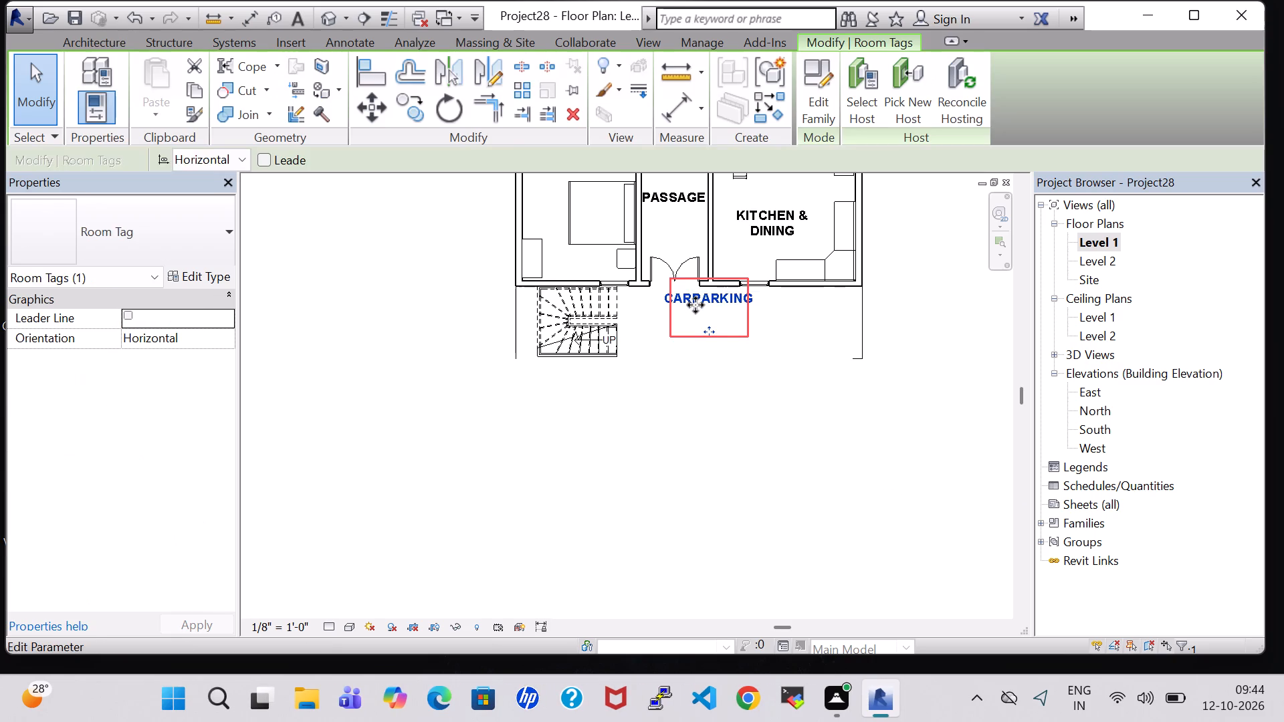
pyautogui.press('Down')
pyautogui.press('Down')
pyautogui.press('Down')
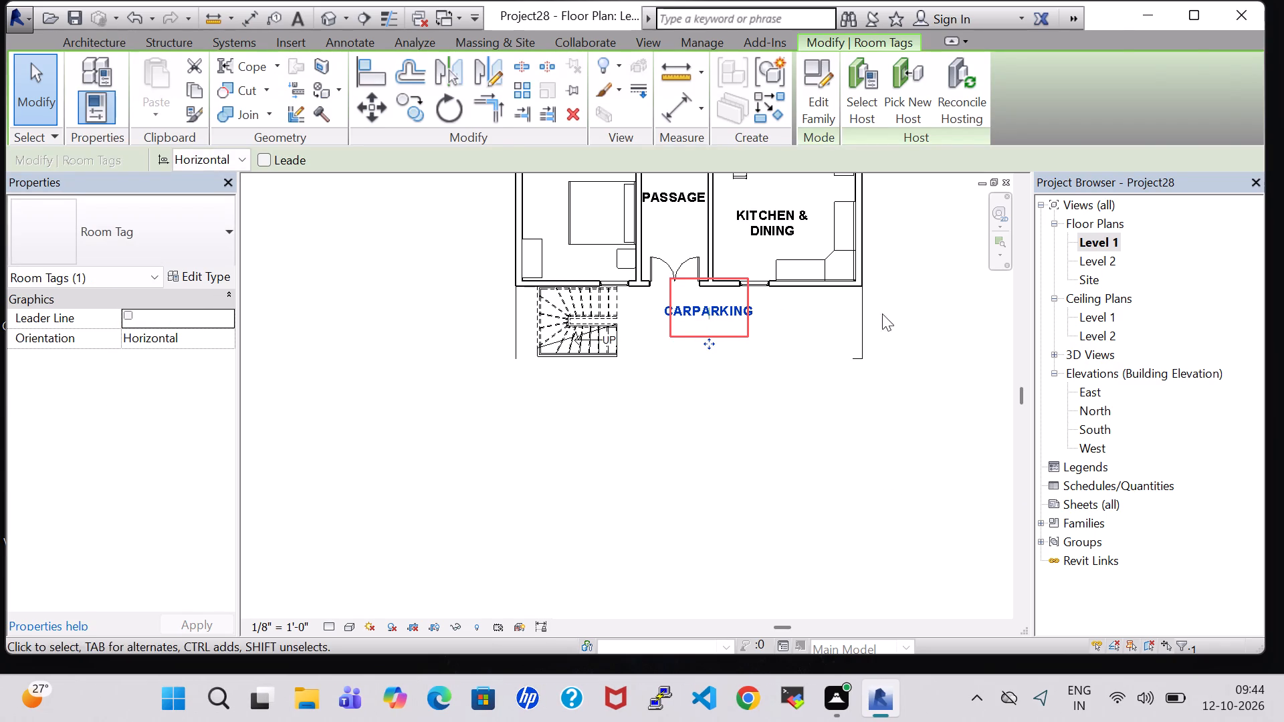
pyautogui.click(902, 318)
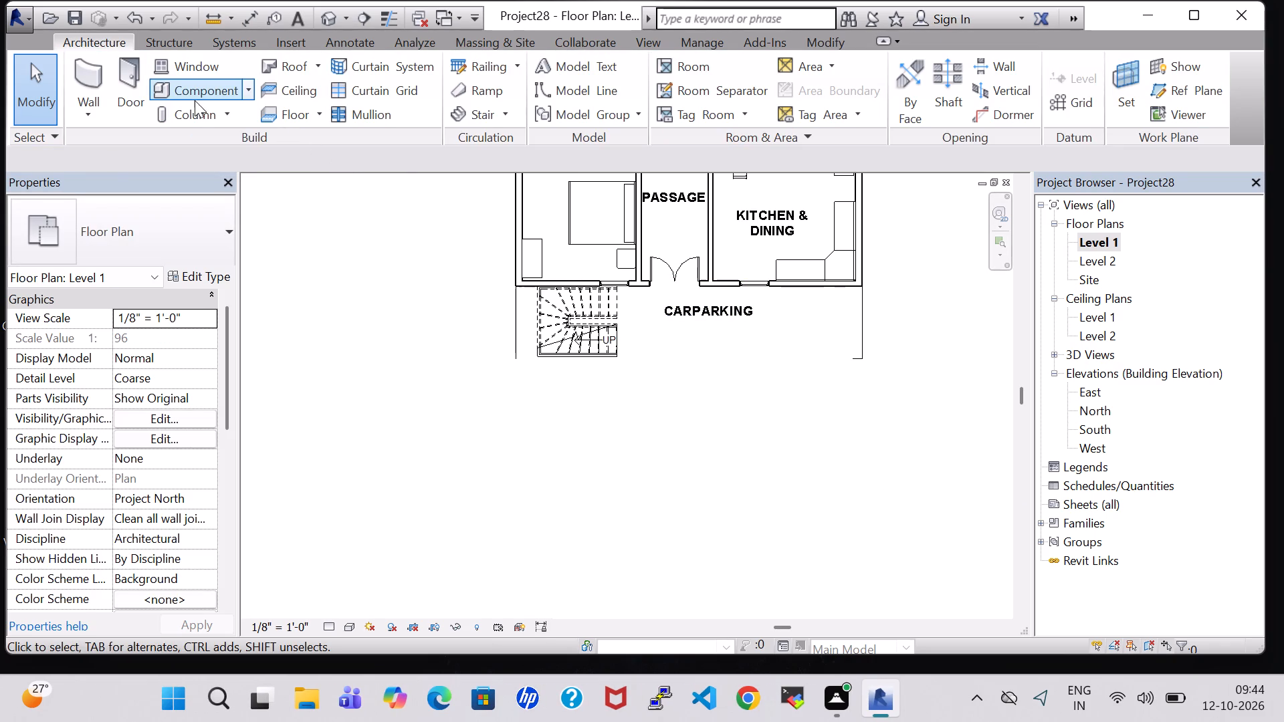
# Load the RPC Beetle entourage family and place one car parallel to the front wall in the carparking area, outside the kitchen.
pyautogui.click(193, 88)
pyautogui.click(832, 105)
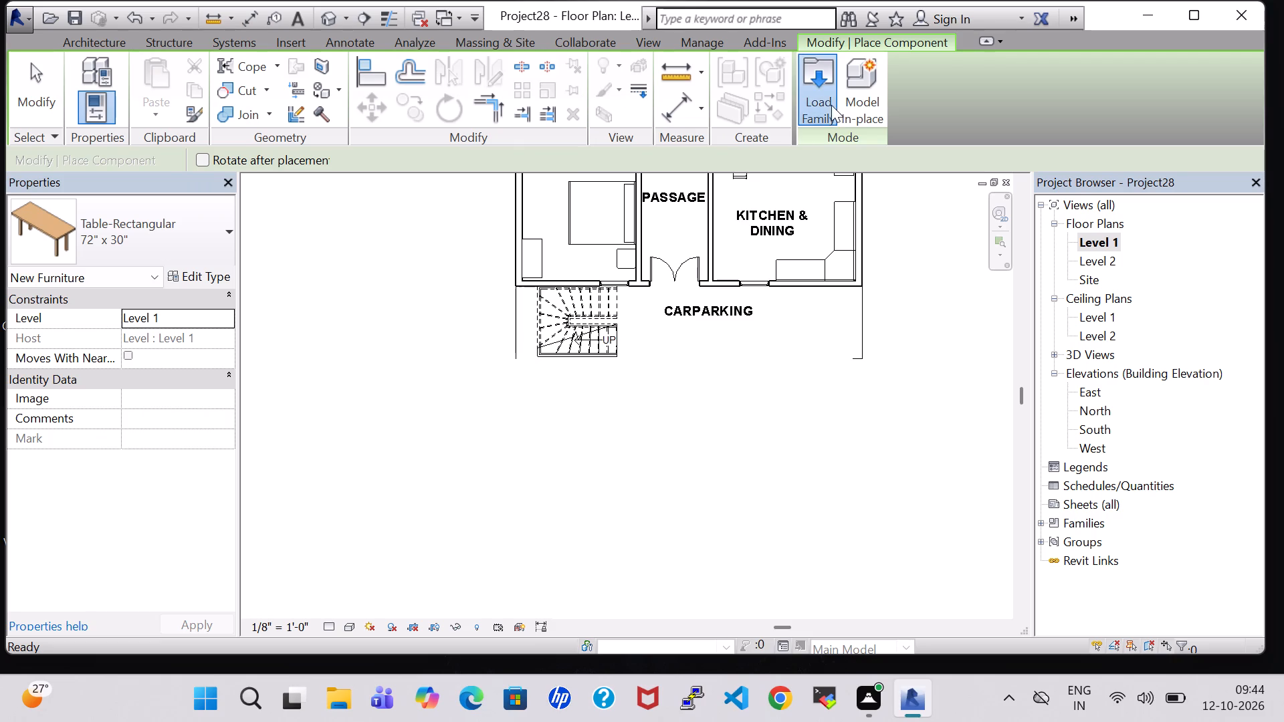
pyautogui.doubleClick(605, 459)
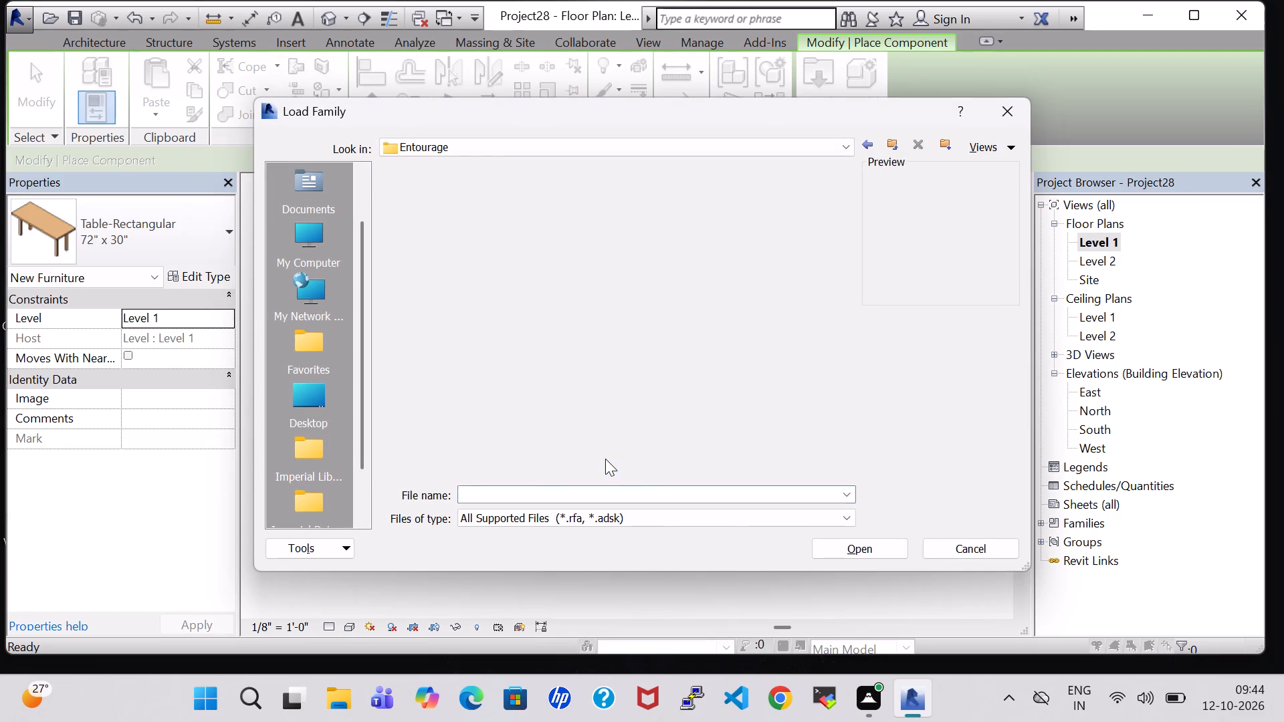
pyautogui.click(439, 200)
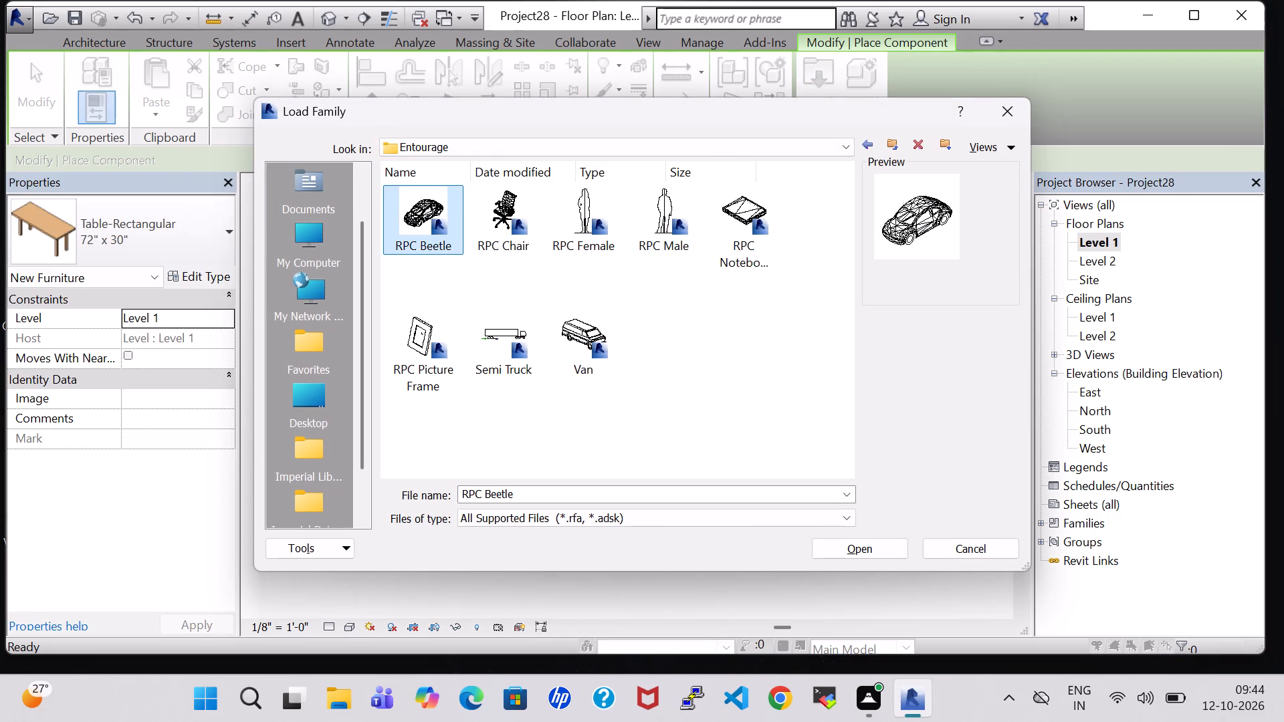
pyautogui.click(866, 546)
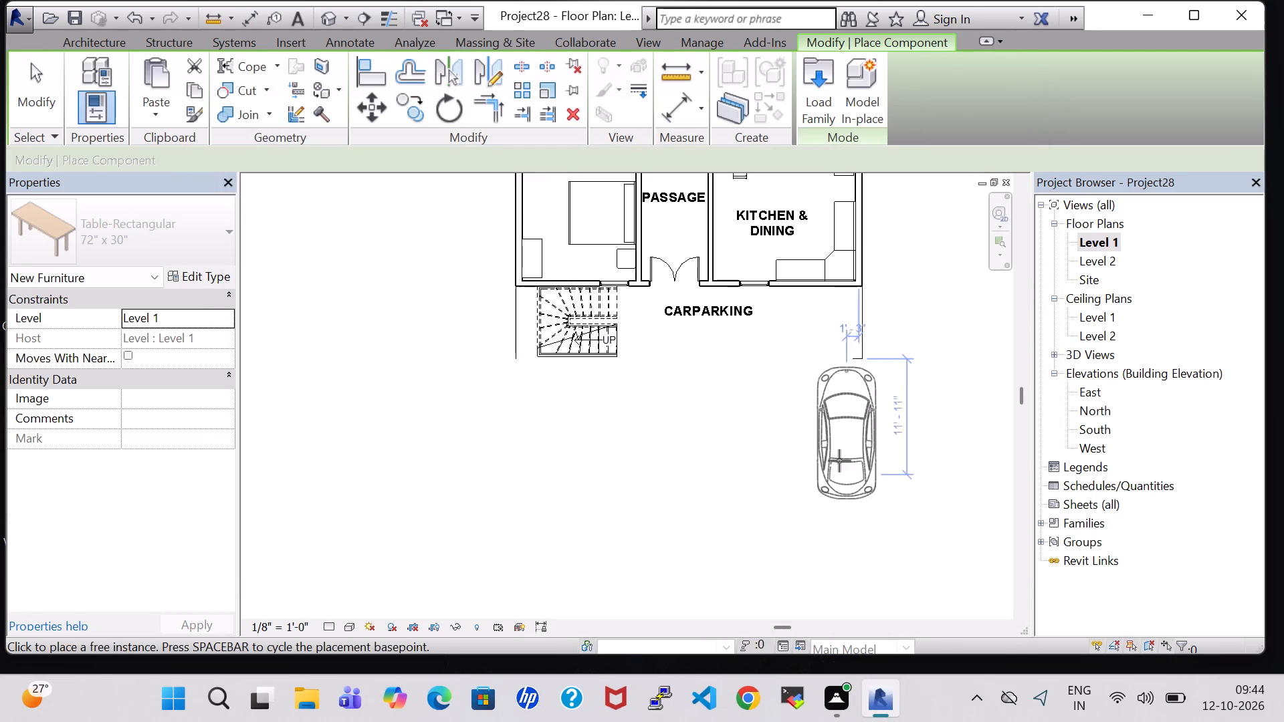
pyautogui.press('space')
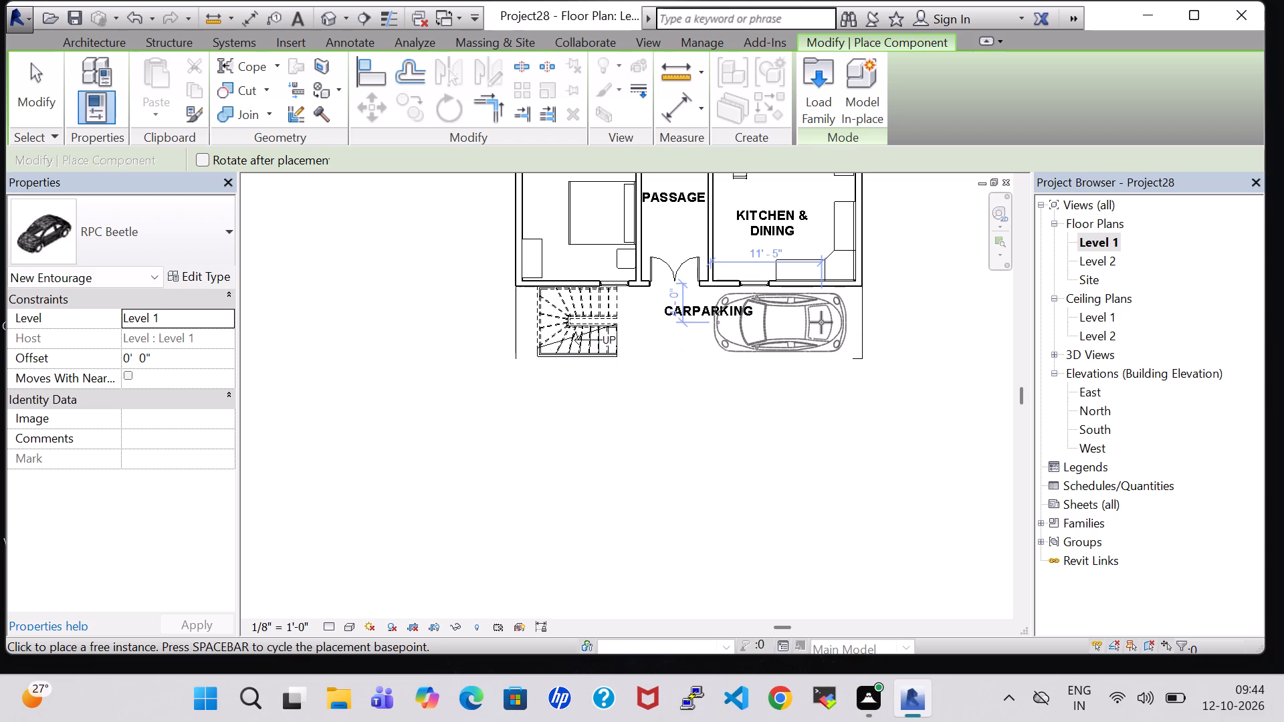
pyautogui.click(821, 322)
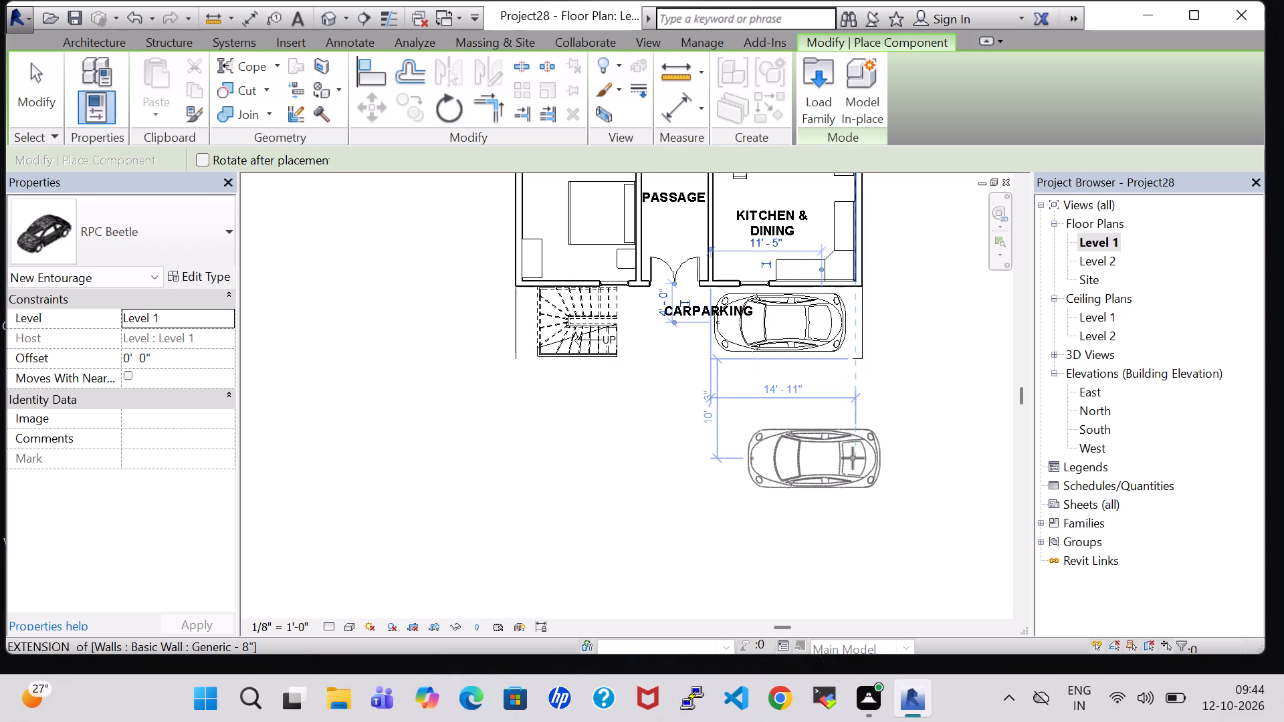
pyautogui.press('Escape')
pyautogui.press('Escape')
# Delete the short leftover room separation segment at the carparking's outer corner beside the car.
pyautogui.click(854, 356)
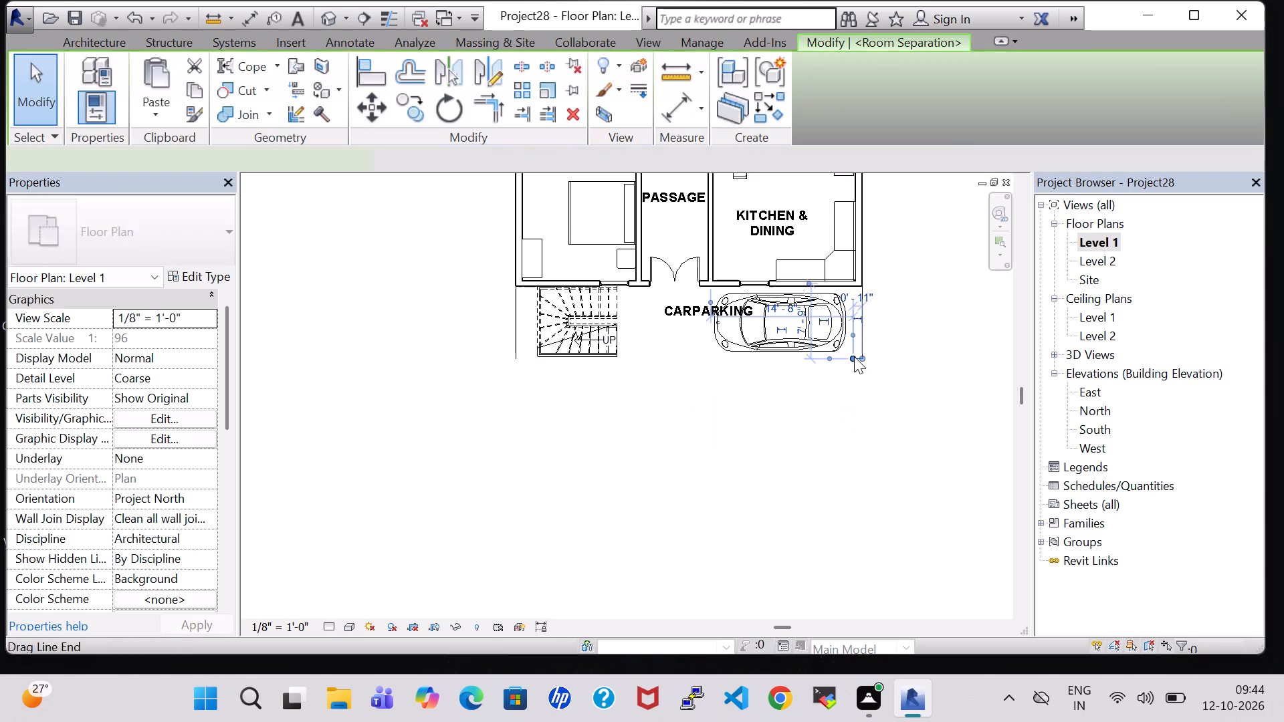
pyautogui.press('Delete')
pyautogui.click(904, 412)
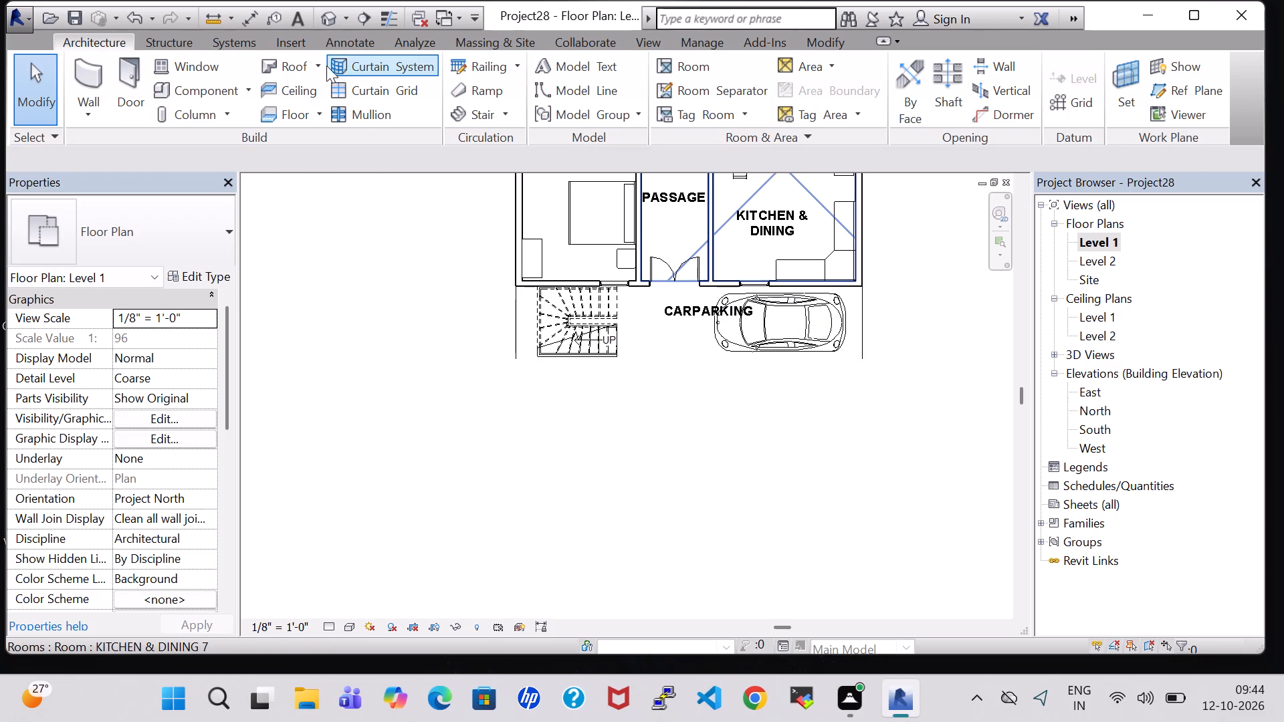
# Examine the front stair, entrance and parked car in the 3D view.
pyautogui.click(323, 23)
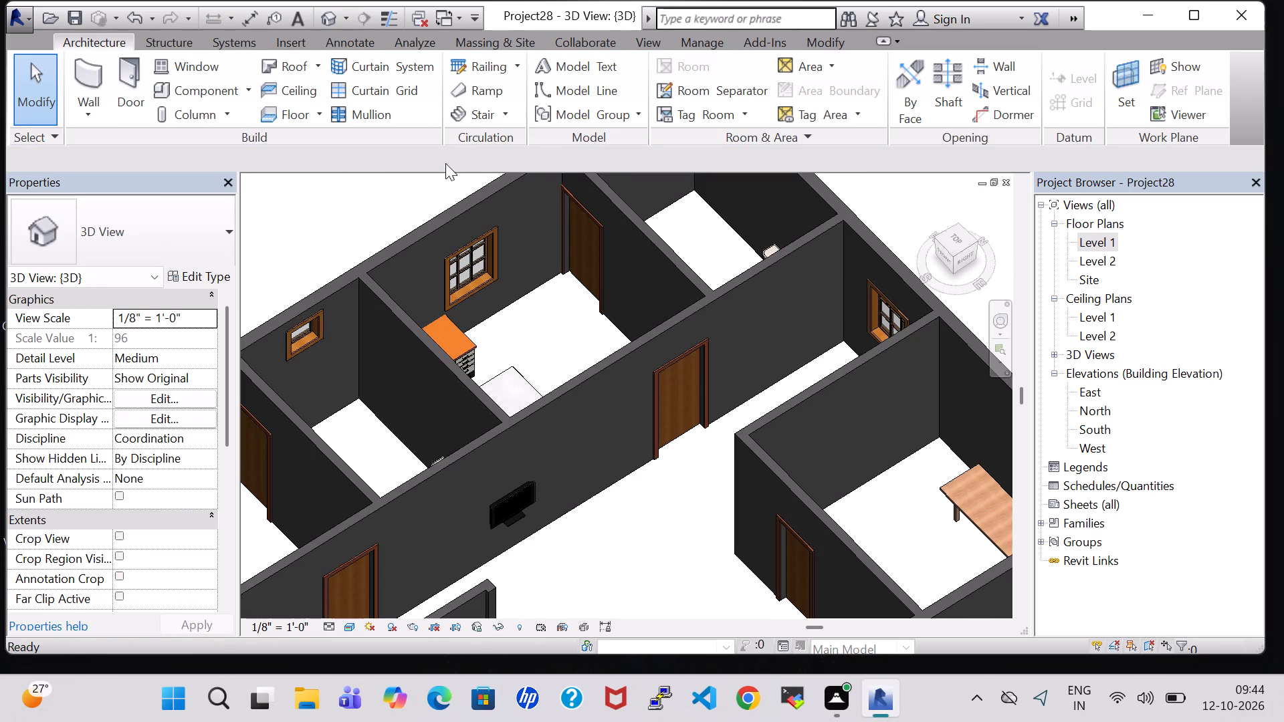
pyautogui.scroll(-1, 450, 178)
pyautogui.scroll(-1, 460, 249)
pyautogui.scroll(-3, 481, 306)
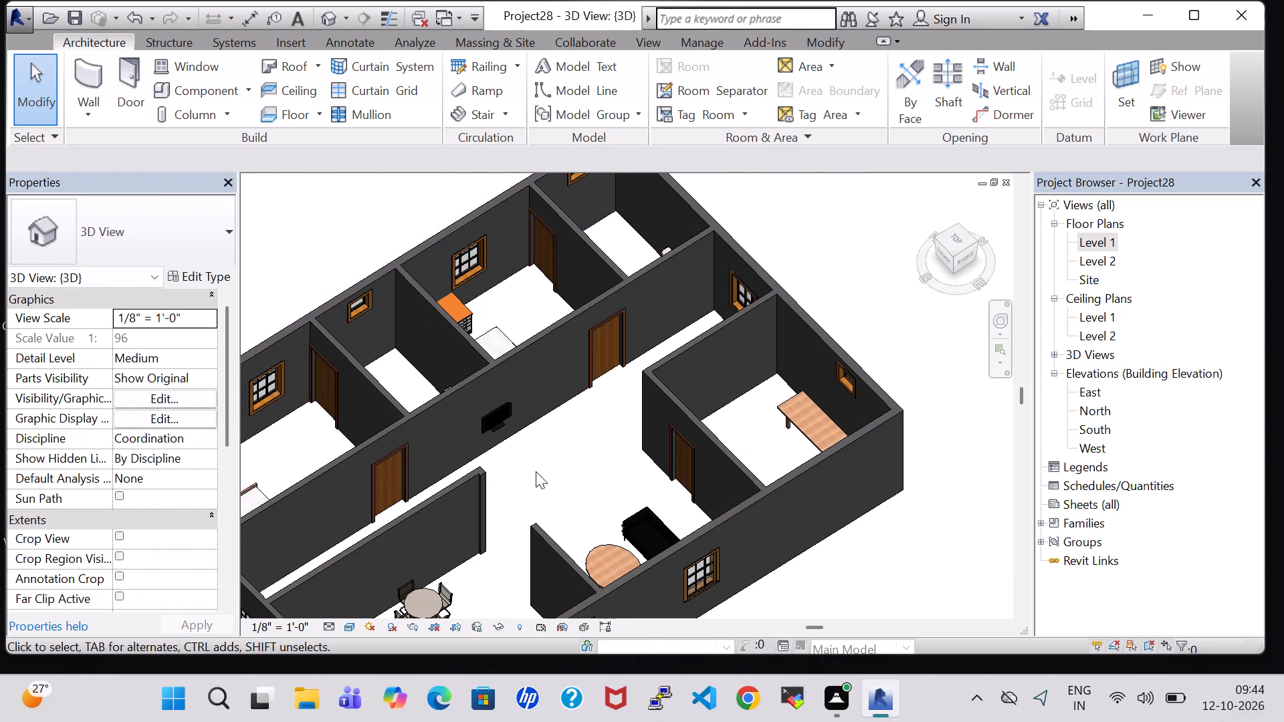
pyautogui.keyDown('shift'); pyautogui.moveTo(536, 471); pyautogui.dragTo(649, 418, button='middle'); pyautogui.keyUp('shift')
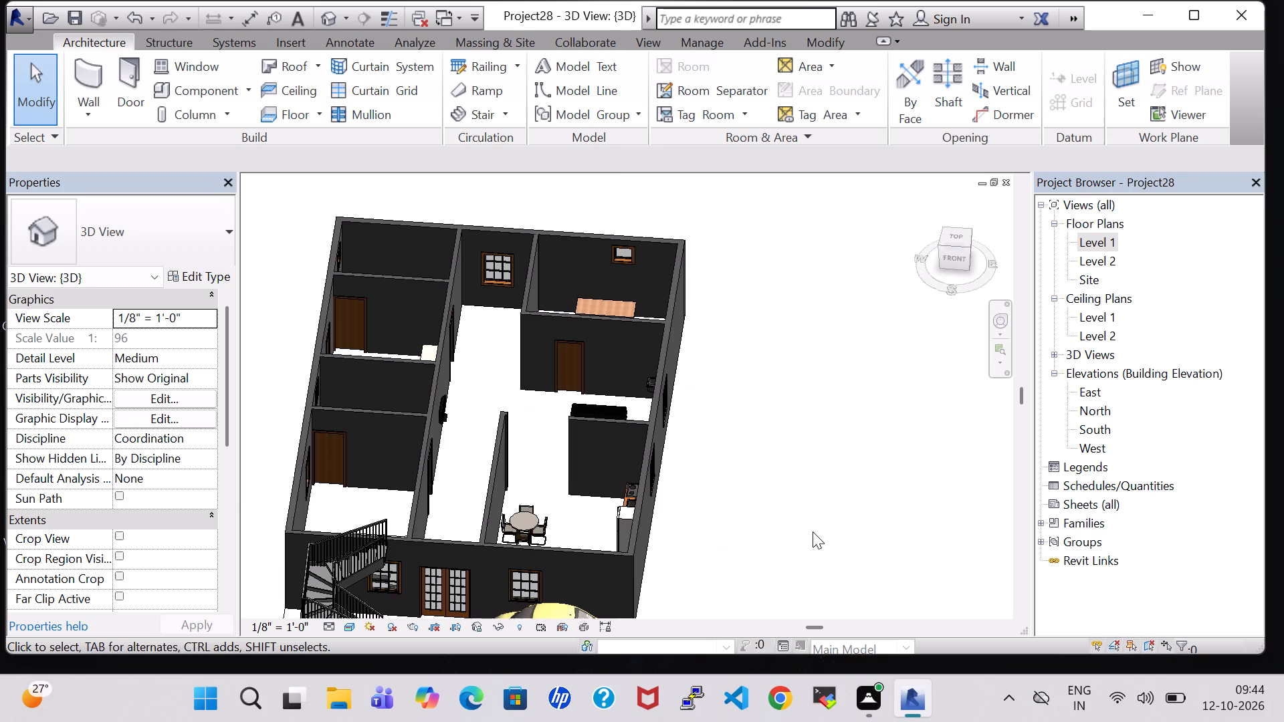
pyautogui.scroll(-2, 578, 491)
pyautogui.scroll(4, 500, 517)
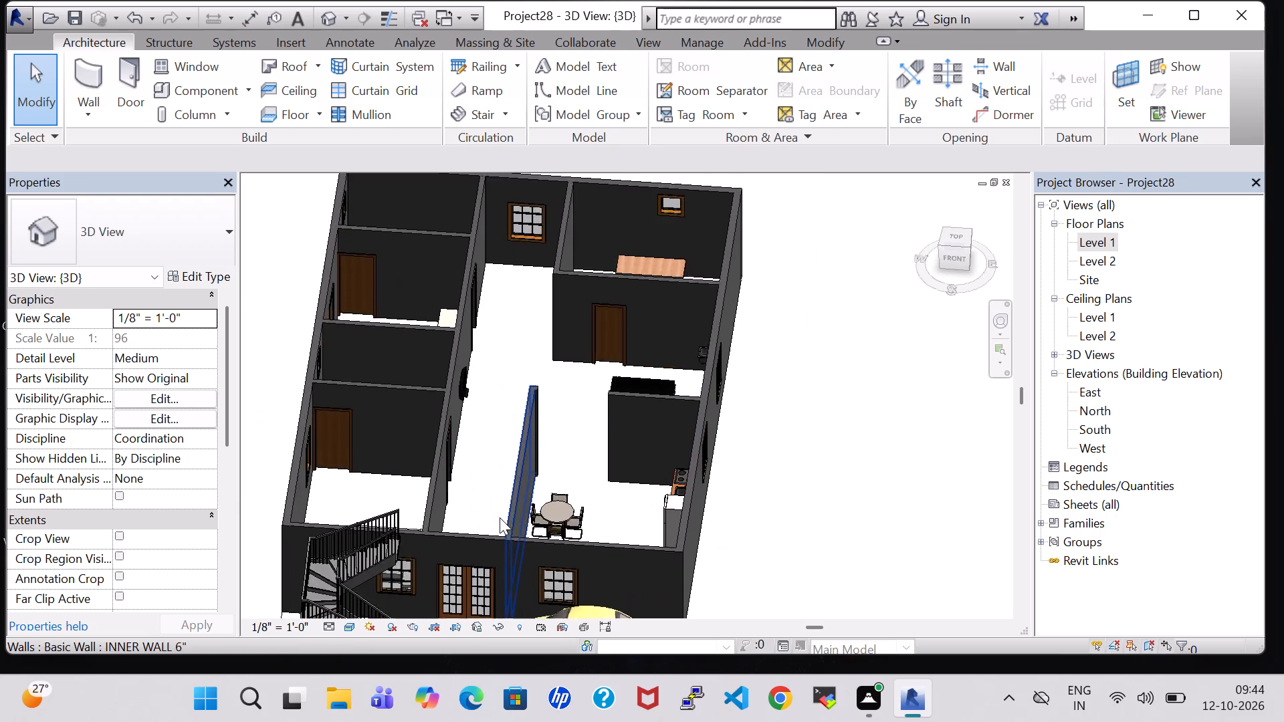
pyautogui.scroll(2, 500, 517)
pyautogui.moveTo(471, 497); pyautogui.dragTo(389, 301, button='middle')
pyautogui.keyDown('shift'); pyautogui.scroll(1, 471, 497); pyautogui.keyUp('shift')
pyautogui.keyDown('shift'); pyautogui.moveTo(389, 301); pyautogui.dragTo(576, 374, button='middle'); pyautogui.keyUp('shift')
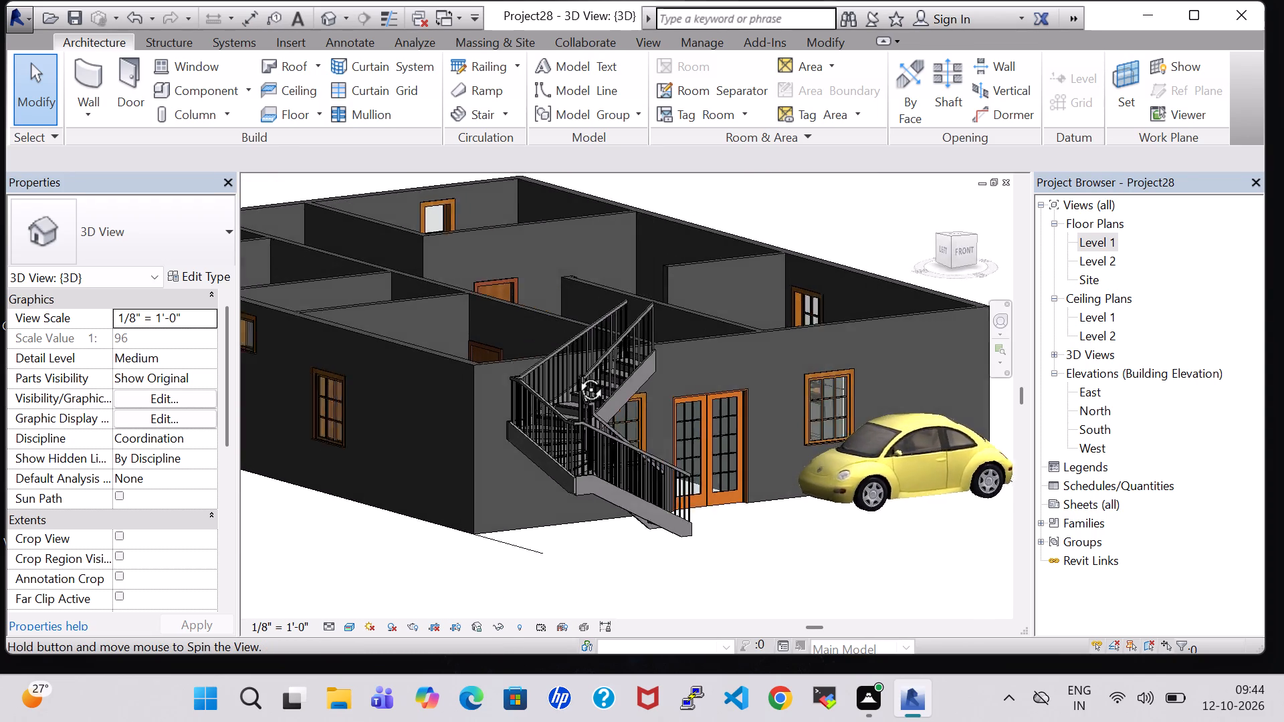
pyautogui.keyDown('shift'); pyautogui.moveTo(576, 374); pyautogui.dragTo(599, 391, button='middle'); pyautogui.keyUp('shift')
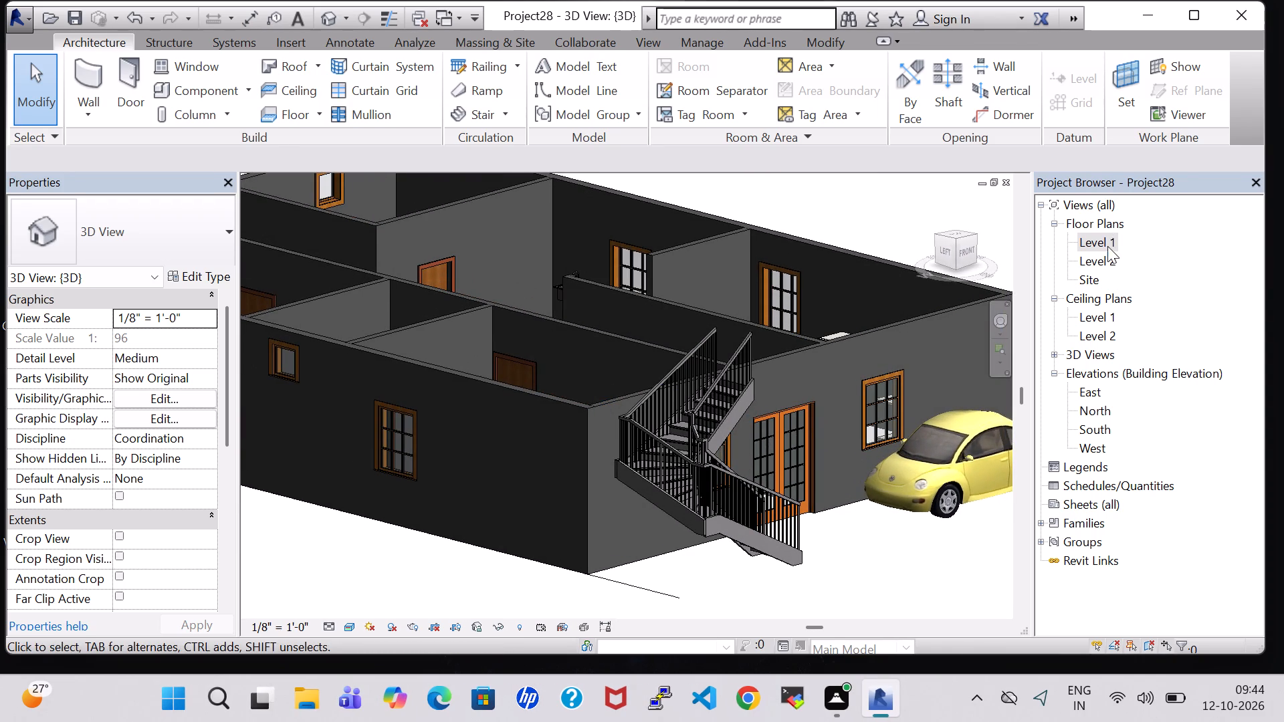
# On Level 1, create a Generic - 12" floor with a rectangular boundary of about 35' 8" by 57' 3" covering the house and carparking.
pyautogui.doubleClick(1107, 246)
pyautogui.moveTo(901, 246); pyautogui.dragTo(891, 429, button='middle')
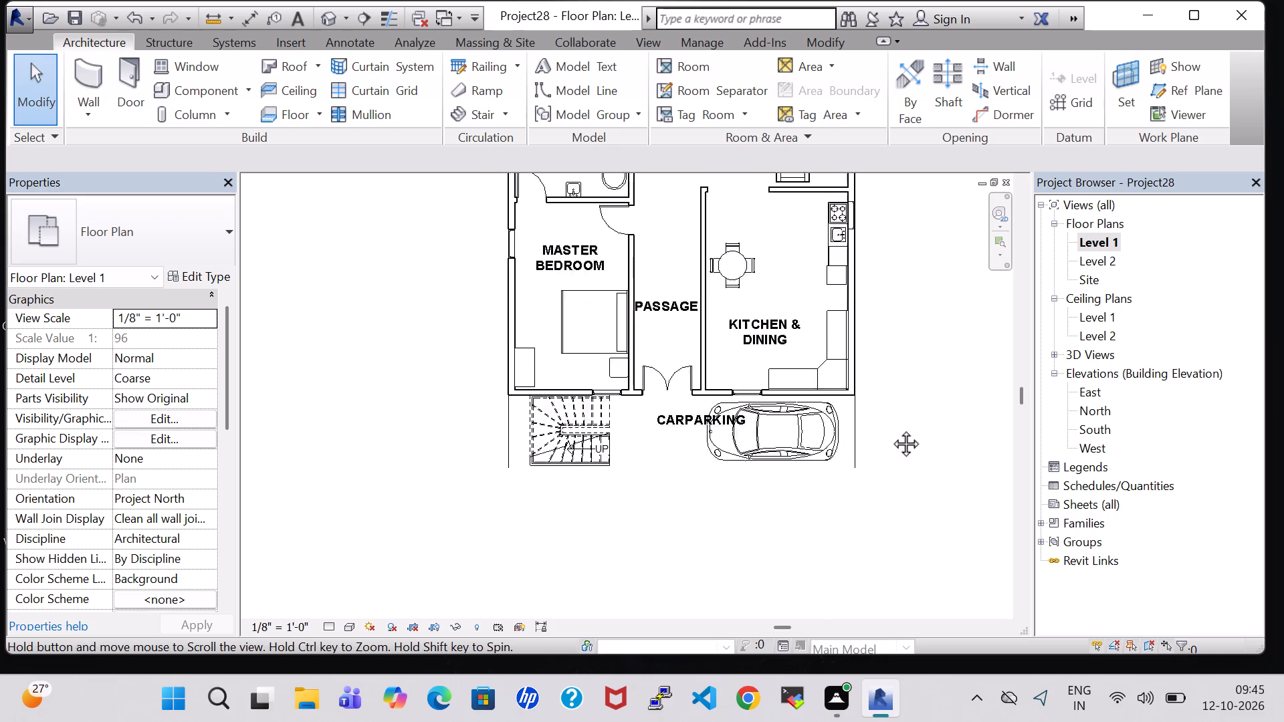
pyautogui.moveTo(891, 429); pyautogui.dragTo(867, 550, button='middle')
pyautogui.scroll(-2, 490, 149)
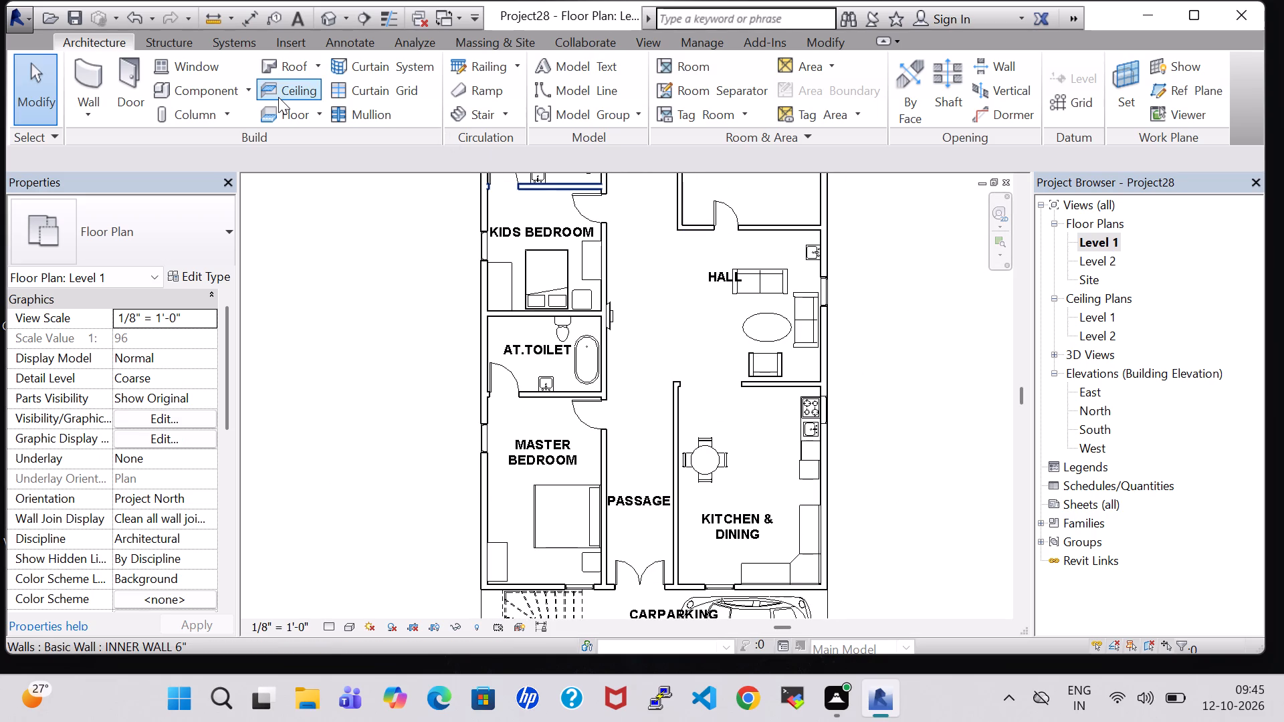
pyautogui.click(293, 112)
pyautogui.scroll(-2, 924, 267)
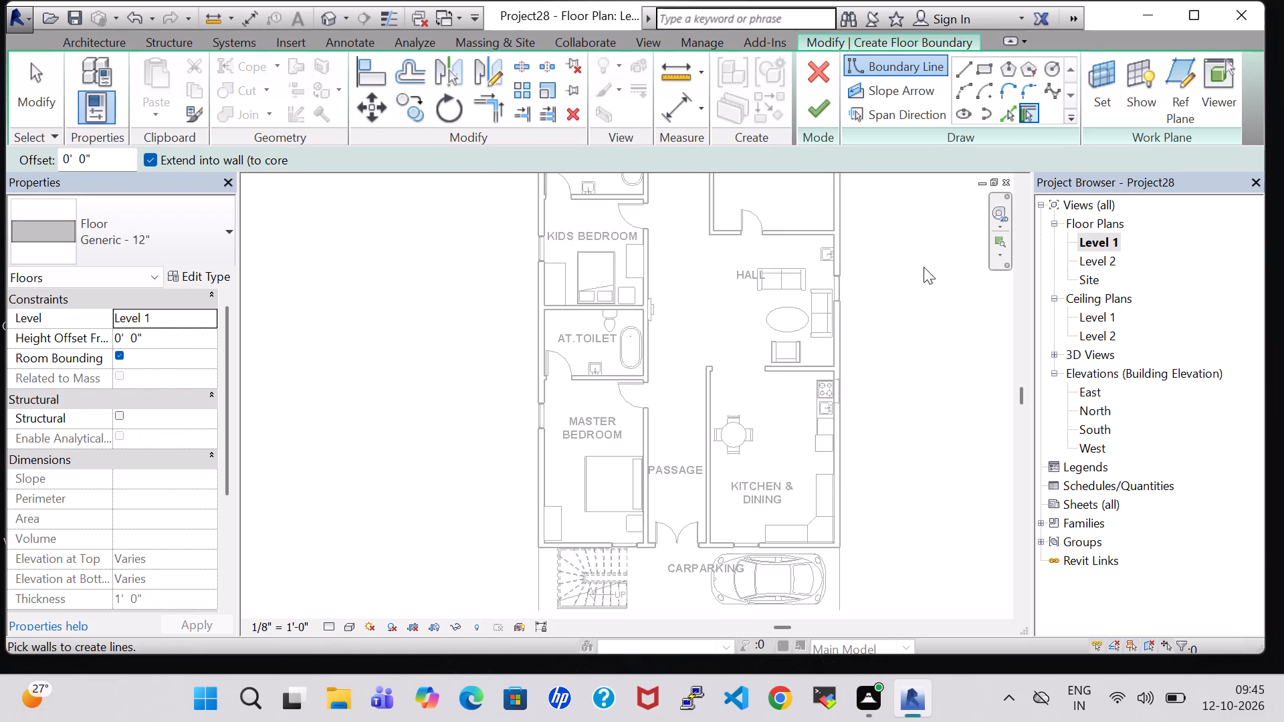
pyautogui.scroll(-2, 924, 267)
pyautogui.moveTo(924, 267); pyautogui.dragTo(902, 423, button='middle')
pyautogui.click(980, 74)
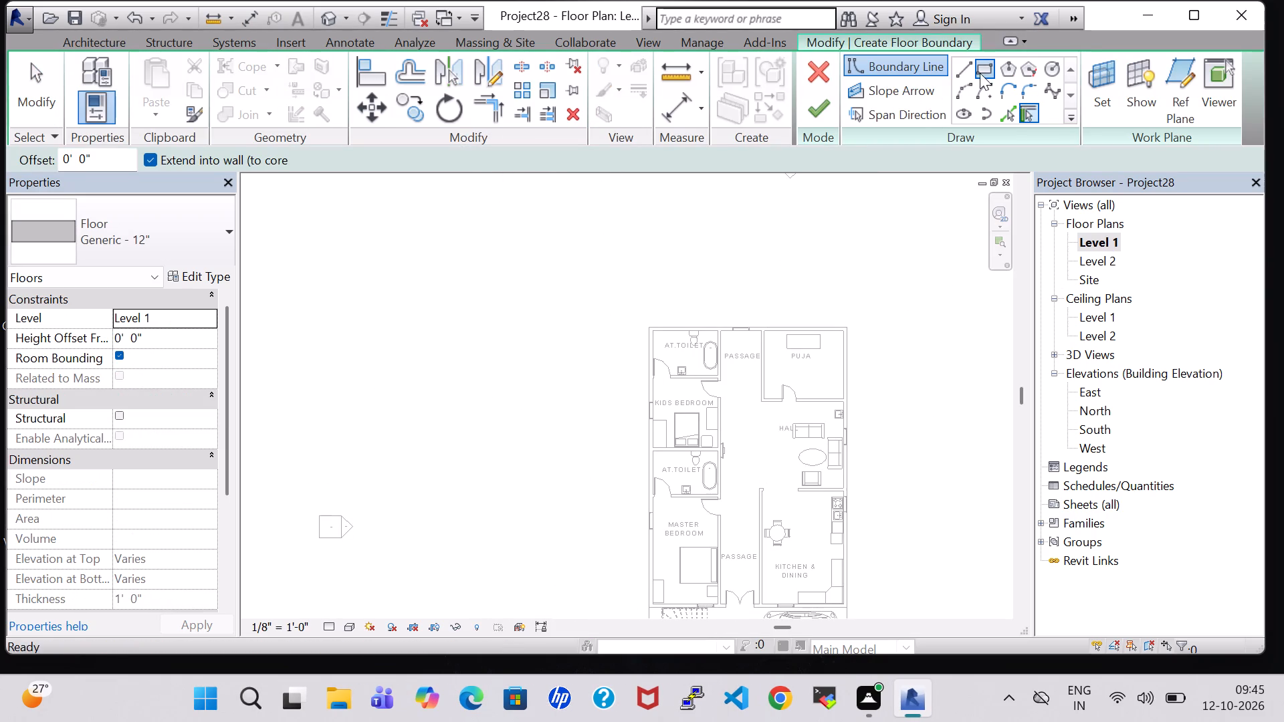
pyautogui.click(650, 331)
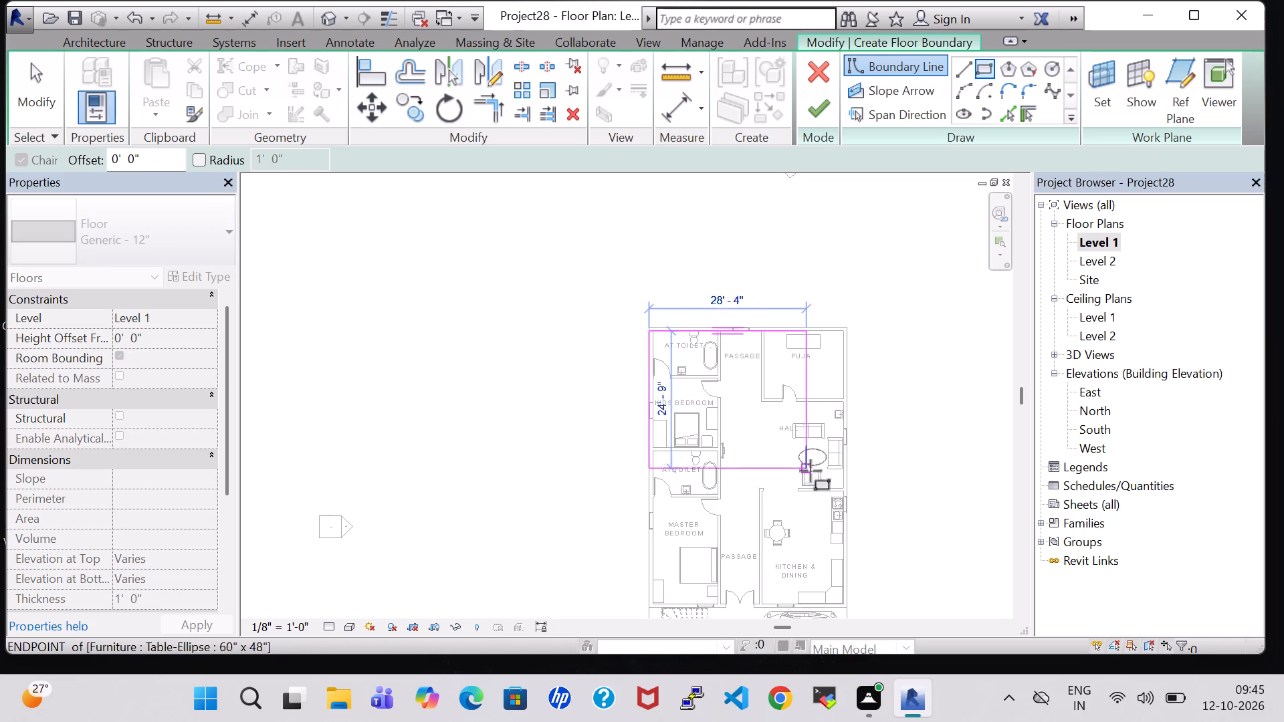
pyautogui.moveTo(833, 554); pyautogui.dragTo(831, 522, button='middle')
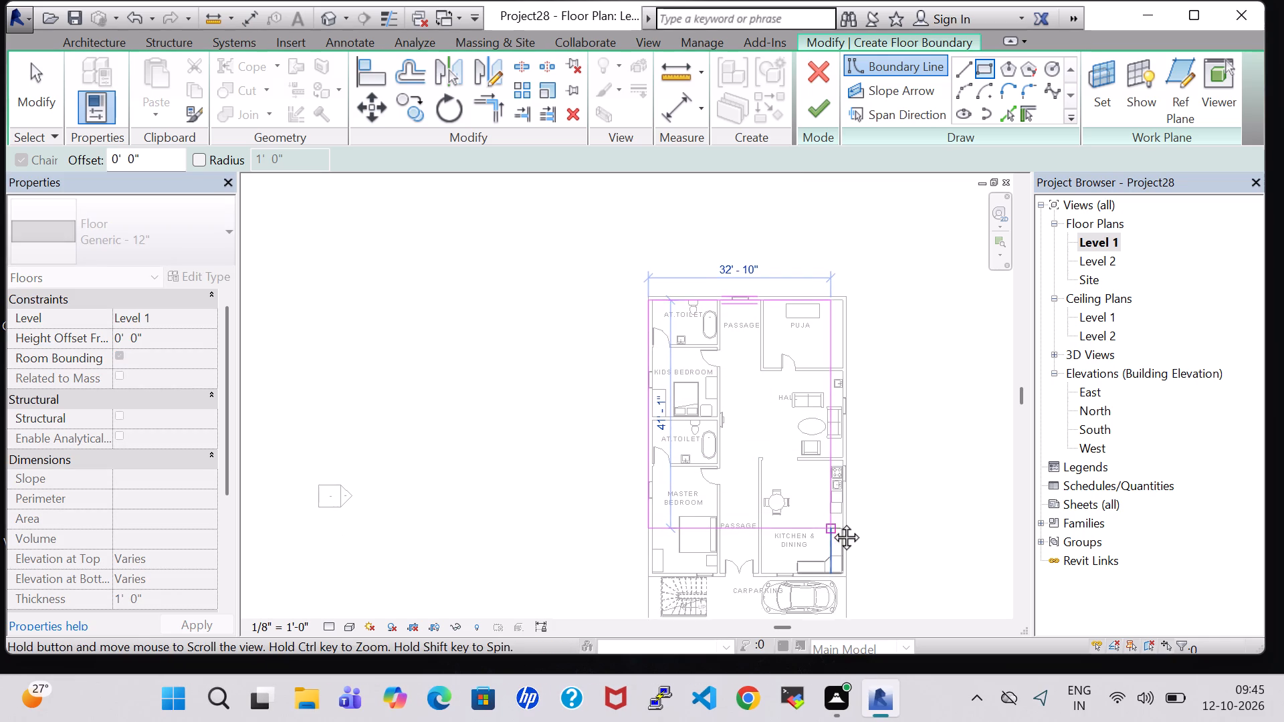
pyautogui.moveTo(831, 522); pyautogui.dragTo(823, 453, button='middle')
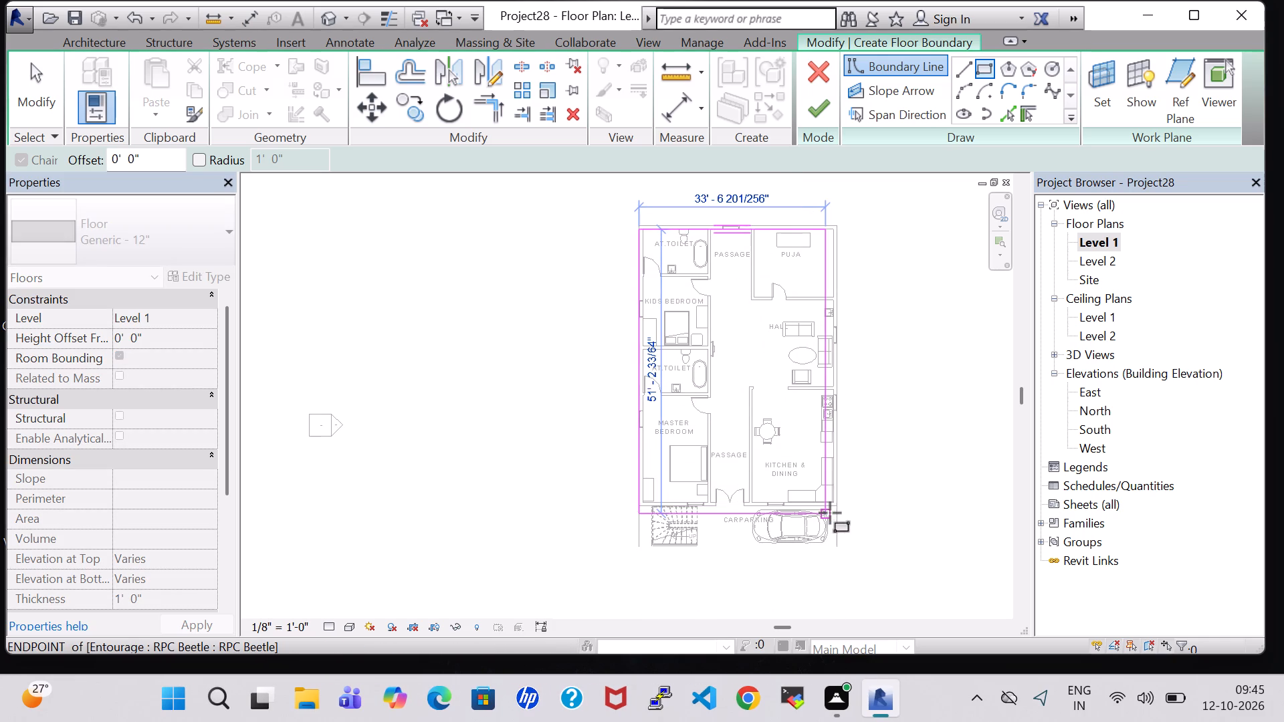
pyautogui.click(839, 546)
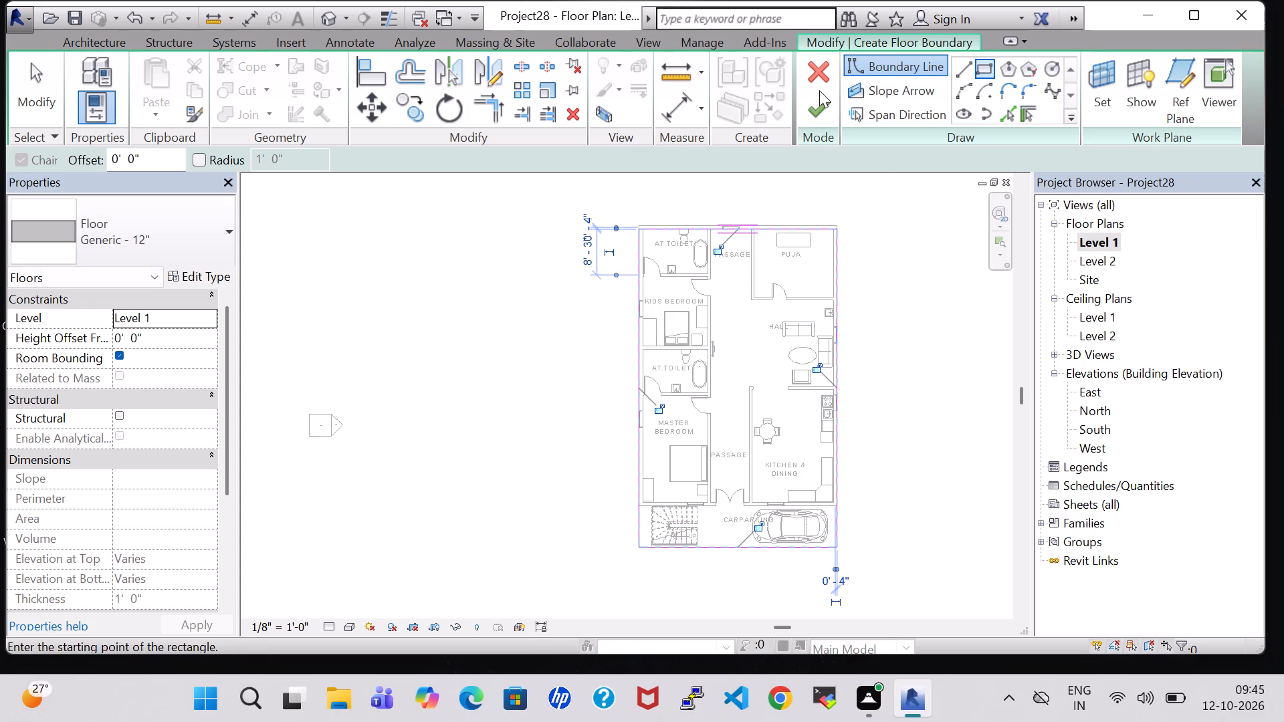
pyautogui.click(829, 101)
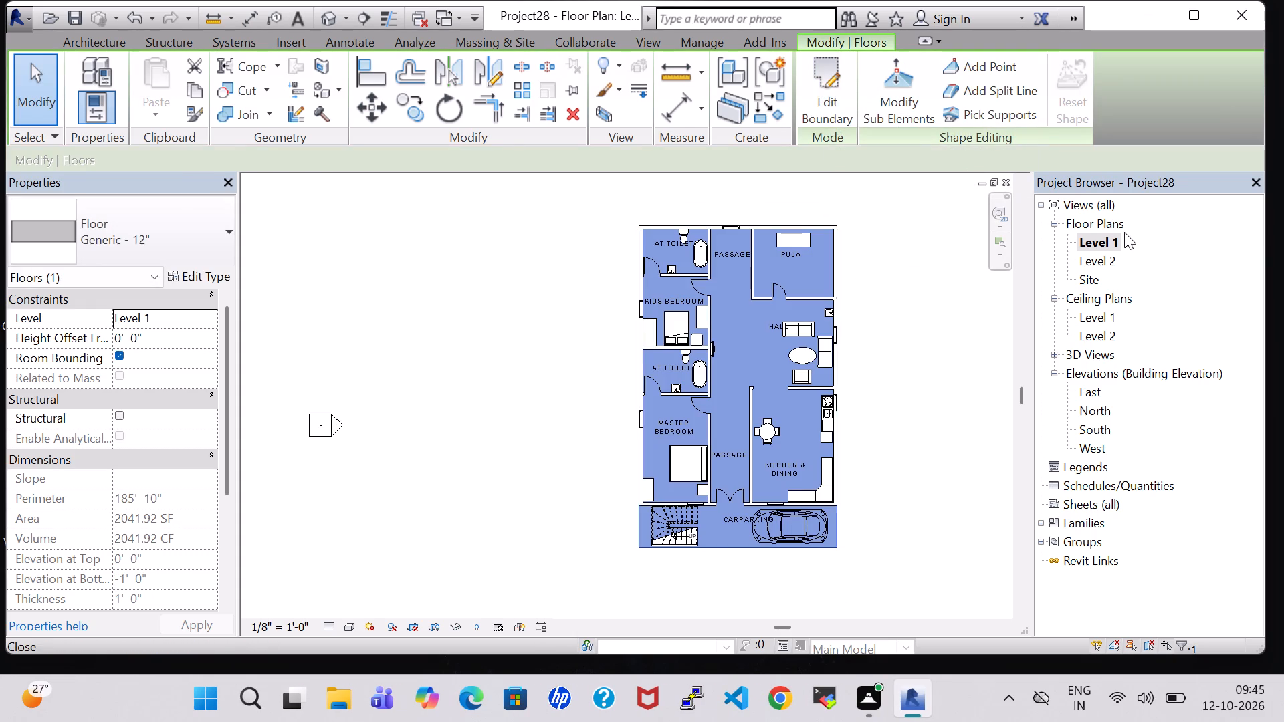
# Check the new floor slab under the house and carparking in the 3D view.
pyautogui.doubleClick(1095, 233)
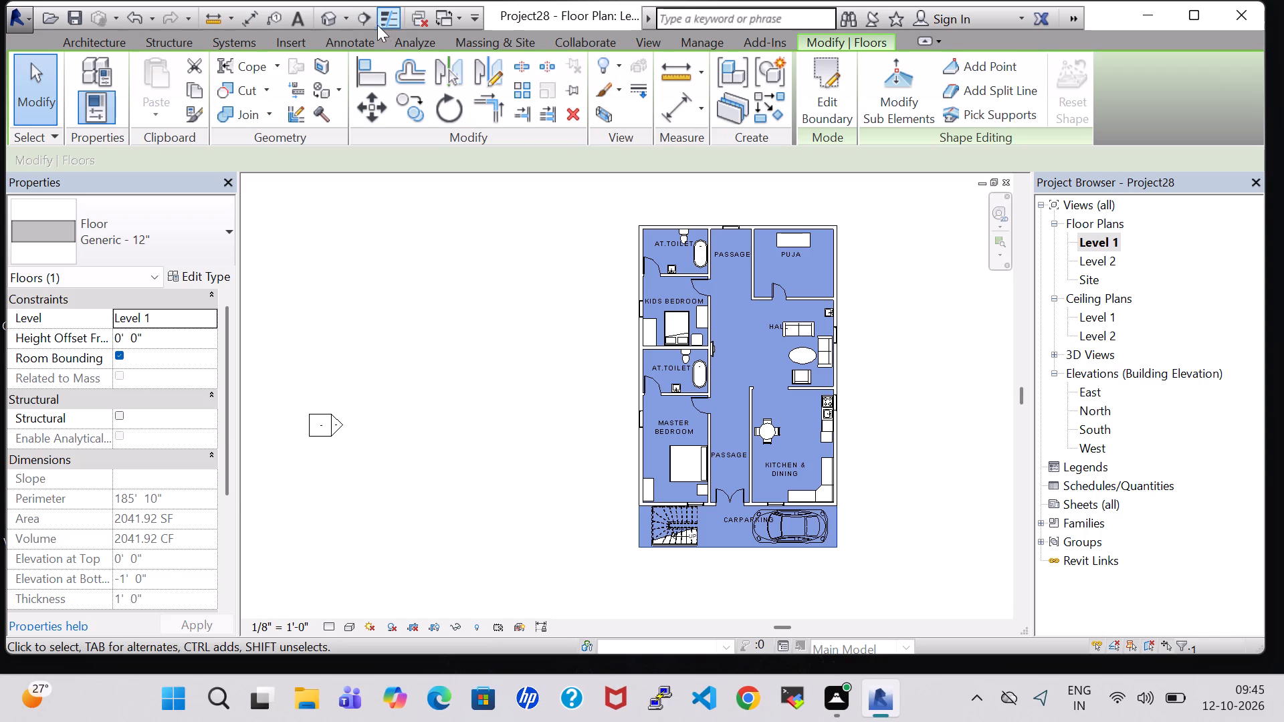
pyautogui.click(327, 18)
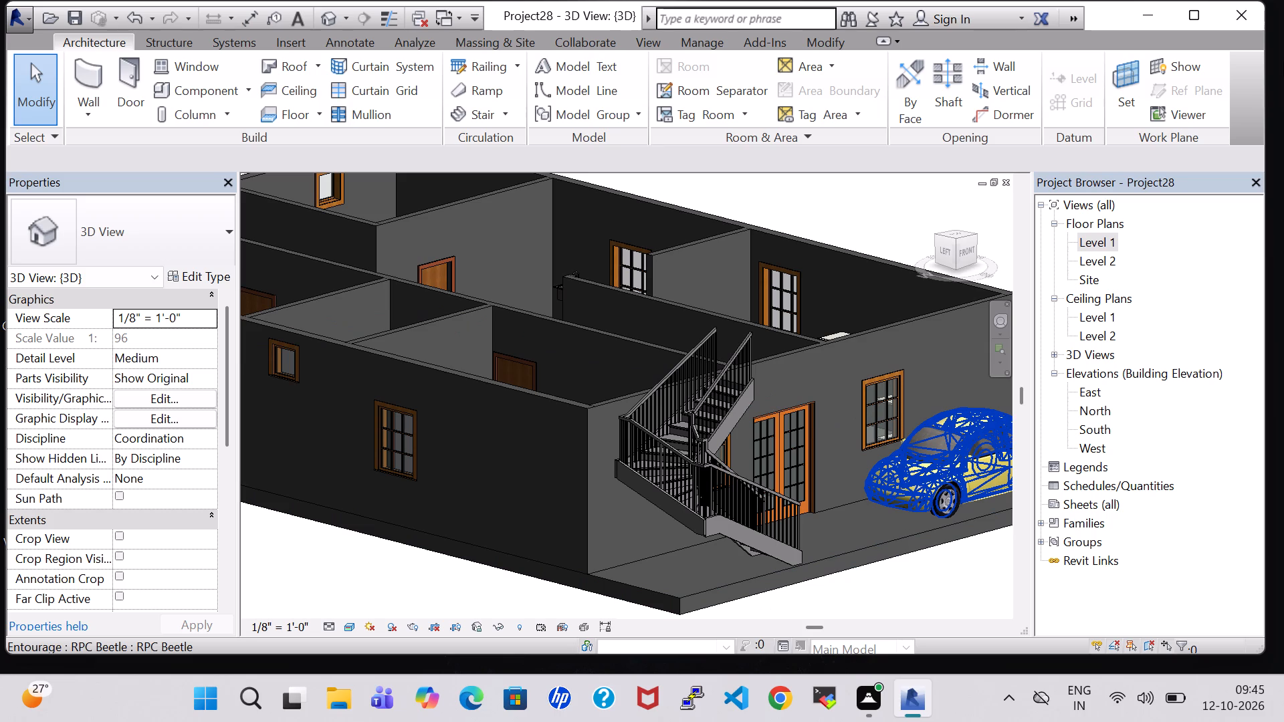
# On Level 1, edit the floor boundary, moving its front edge back to 0' 3" from the front wall reference to exclude the carparking.
pyautogui.doubleClick(1107, 237)
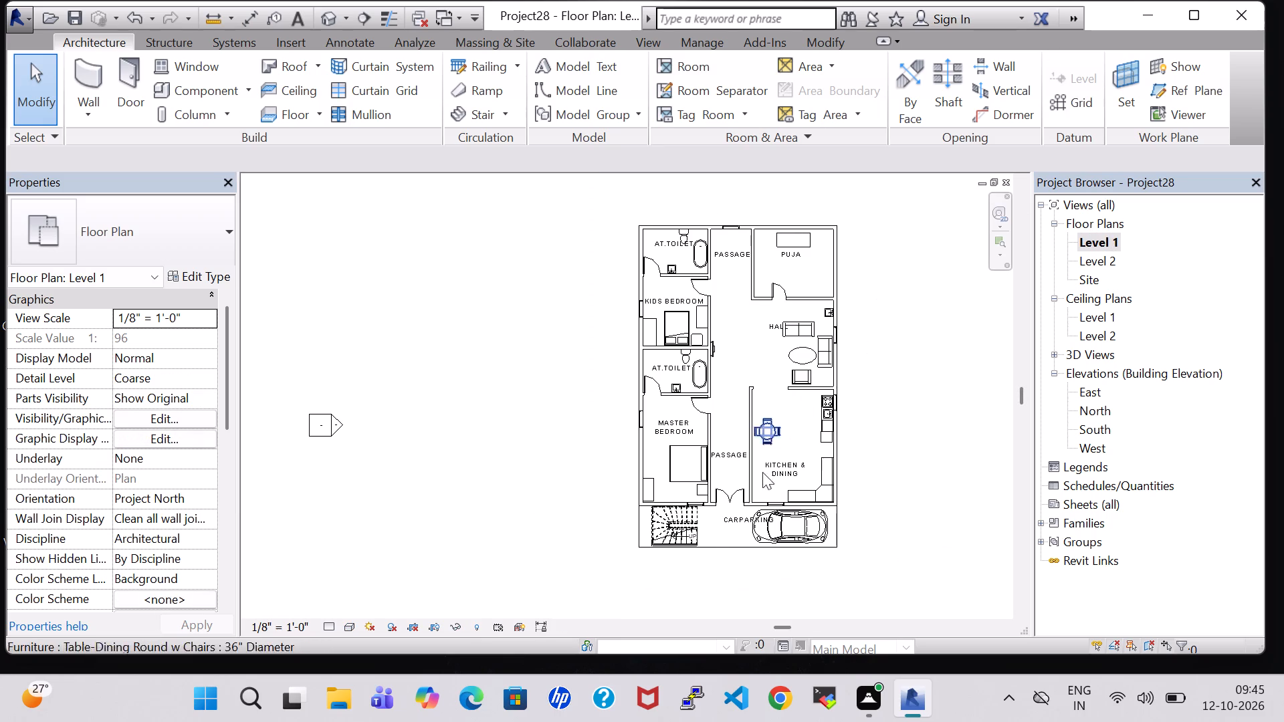
pyautogui.click(707, 549)
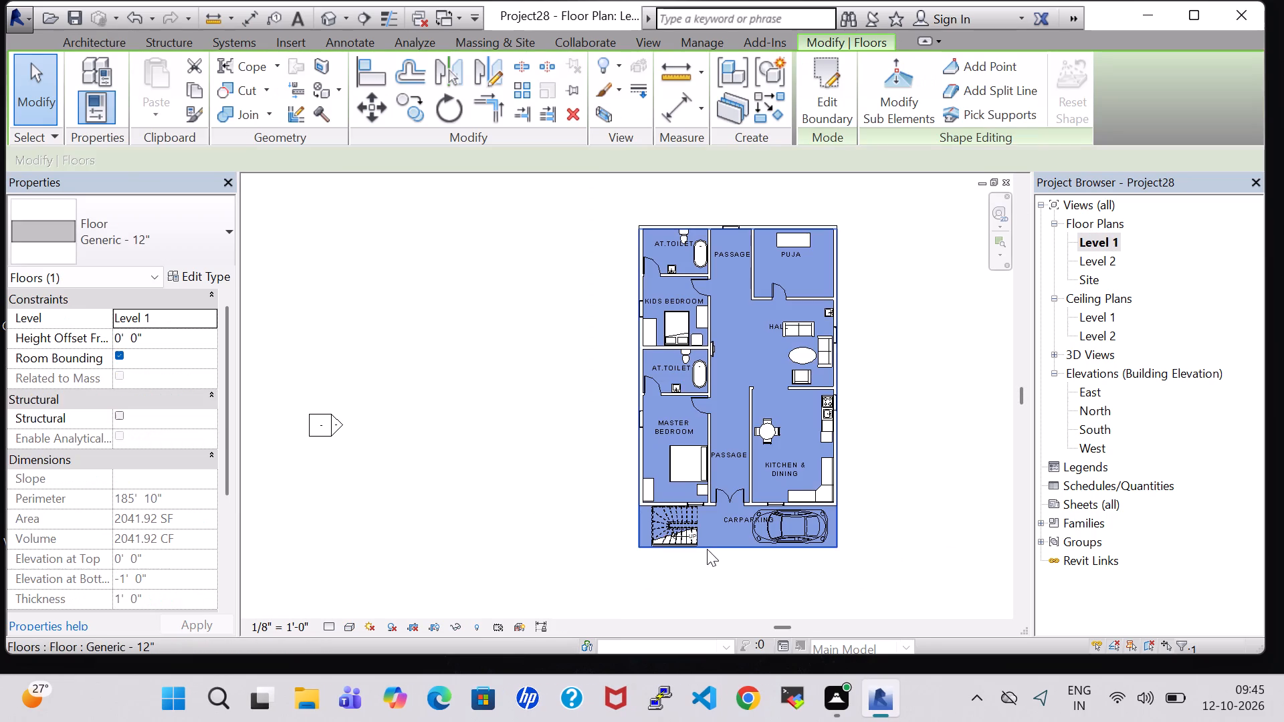
pyautogui.click(843, 86)
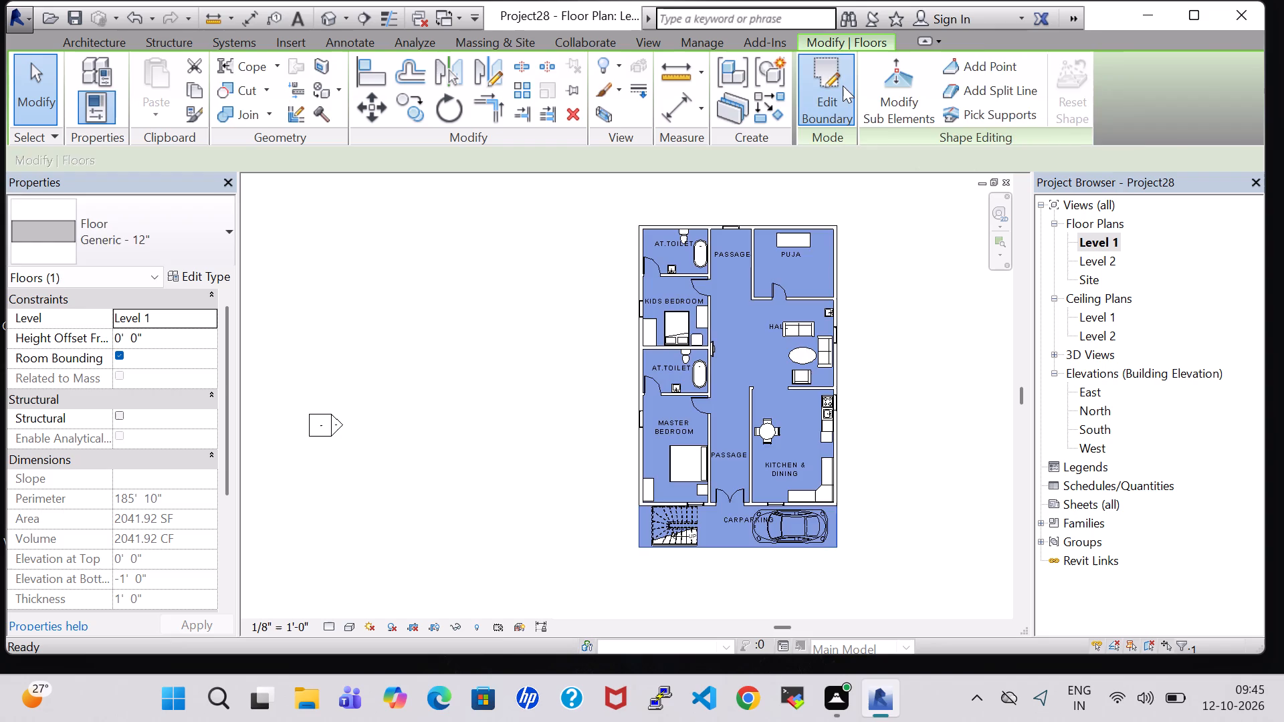
pyautogui.click(742, 542)
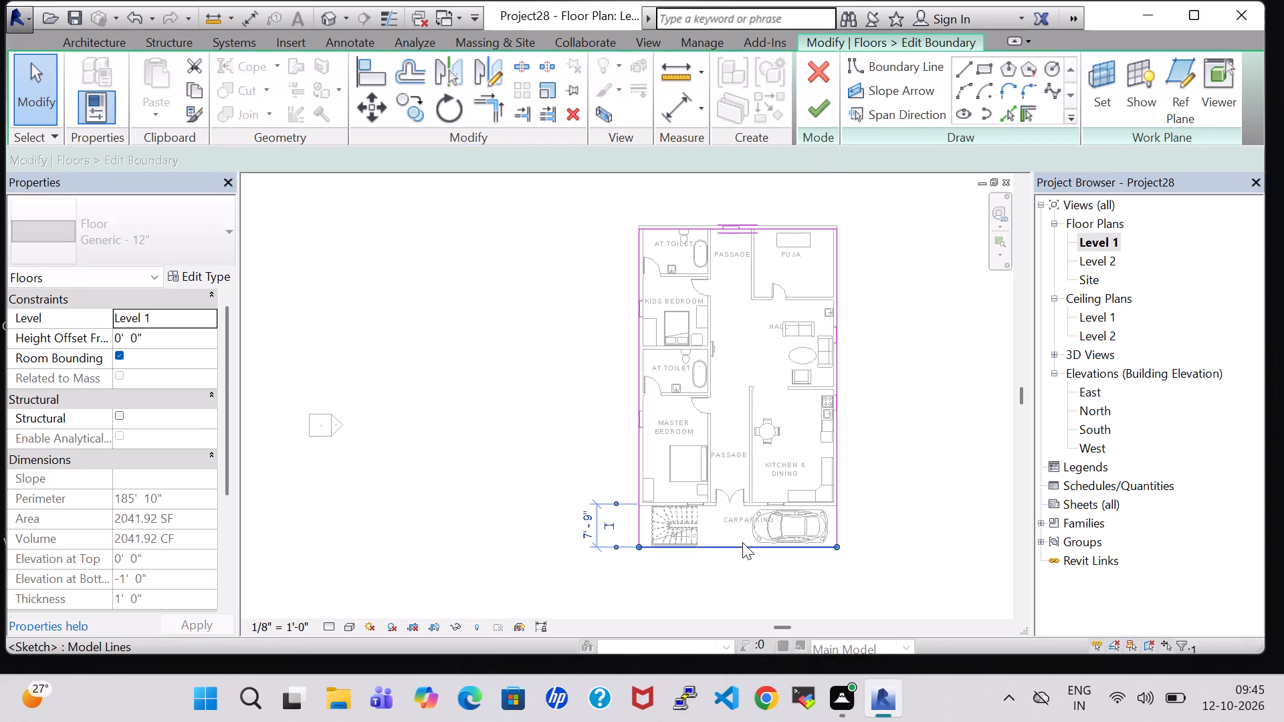
pyautogui.press('Up')
pyautogui.press('Up')
pyautogui.press('Up')
pyautogui.press('Up')
pyautogui.press('Up')
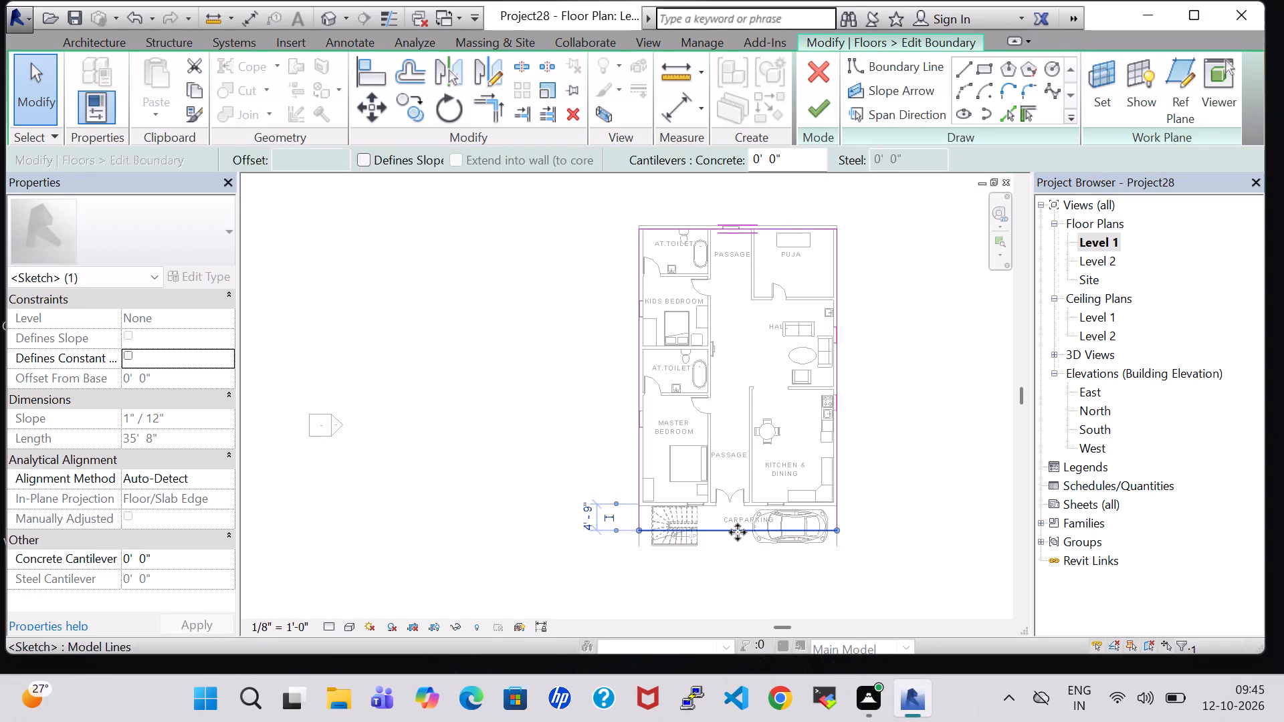
pyautogui.press('Up')
pyautogui.press('Up')
pyautogui.press('Up')
pyautogui.press('Up')
pyautogui.press('Up')
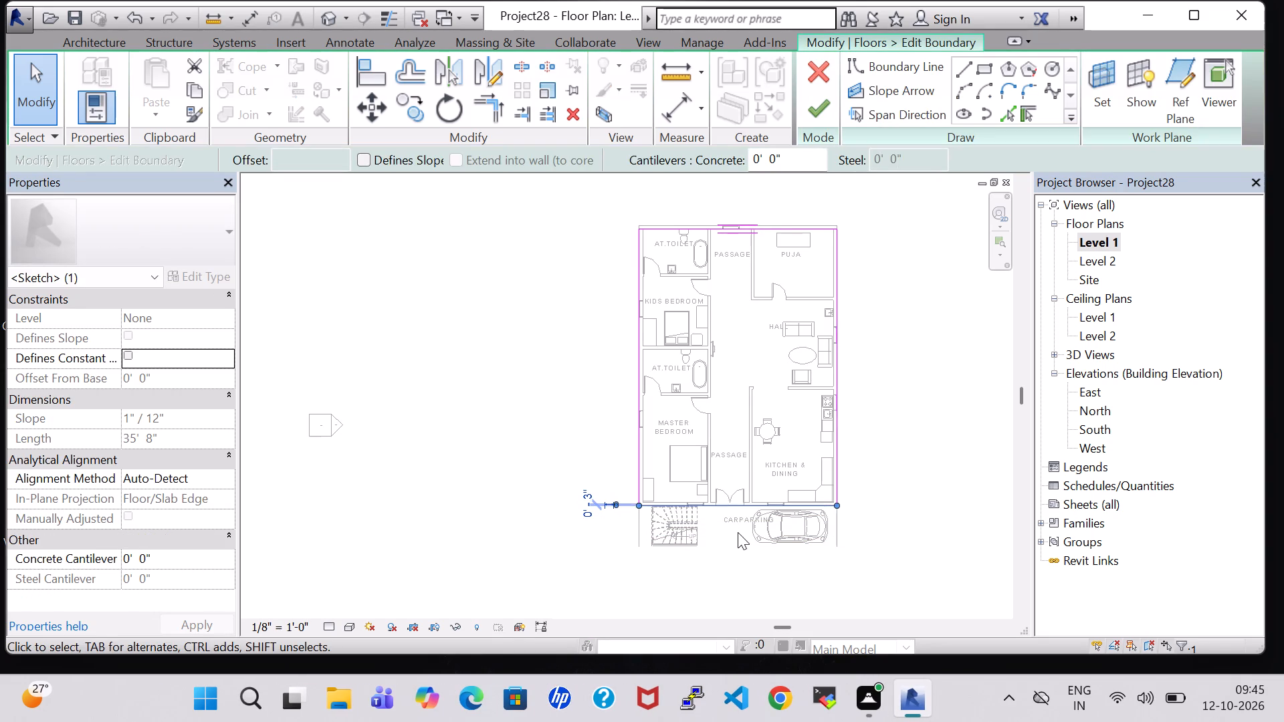
pyautogui.scroll(6, 738, 532)
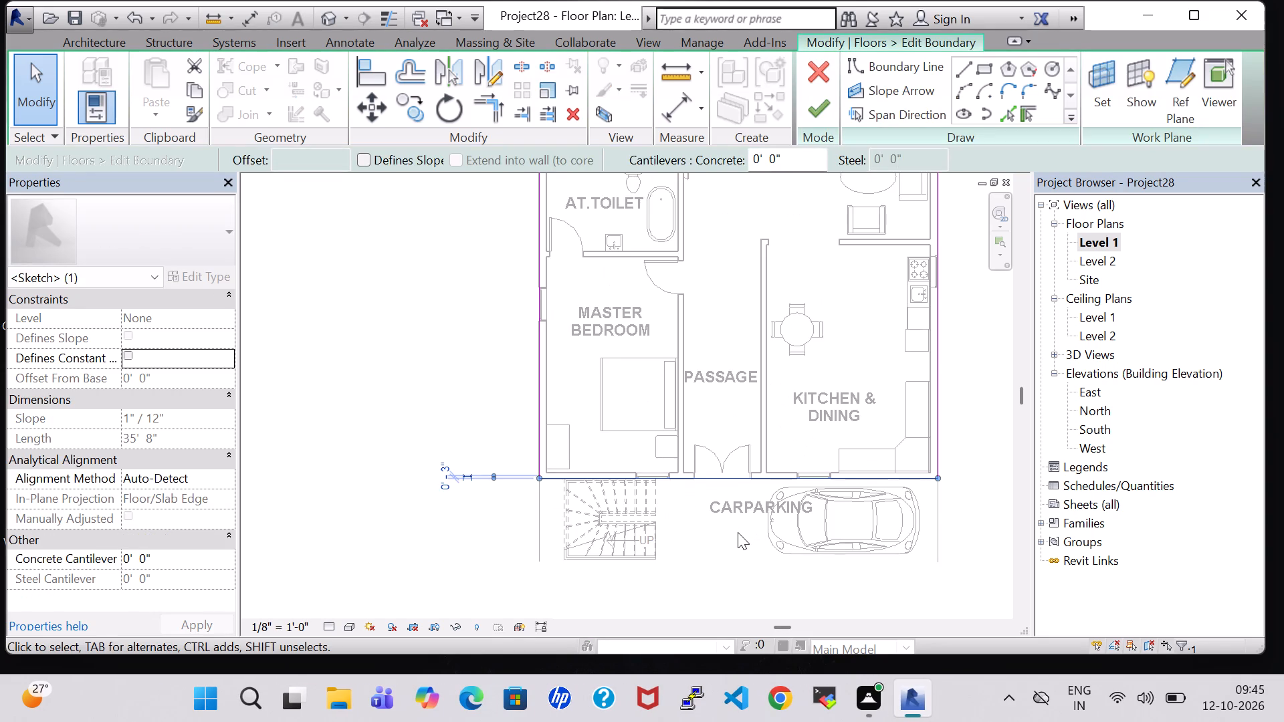
pyautogui.click(833, 107)
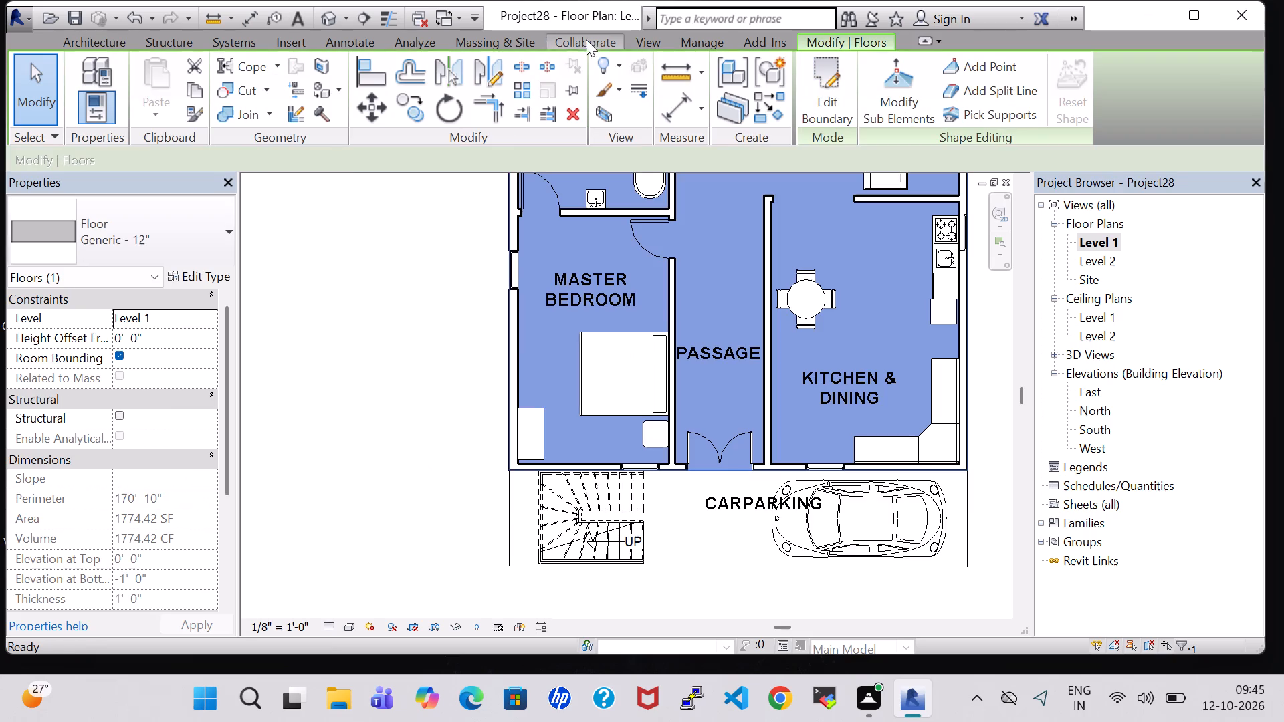
# Inspect the shortened floor slab around the front and sides of the house in the 3D view.
pyautogui.click(329, 11)
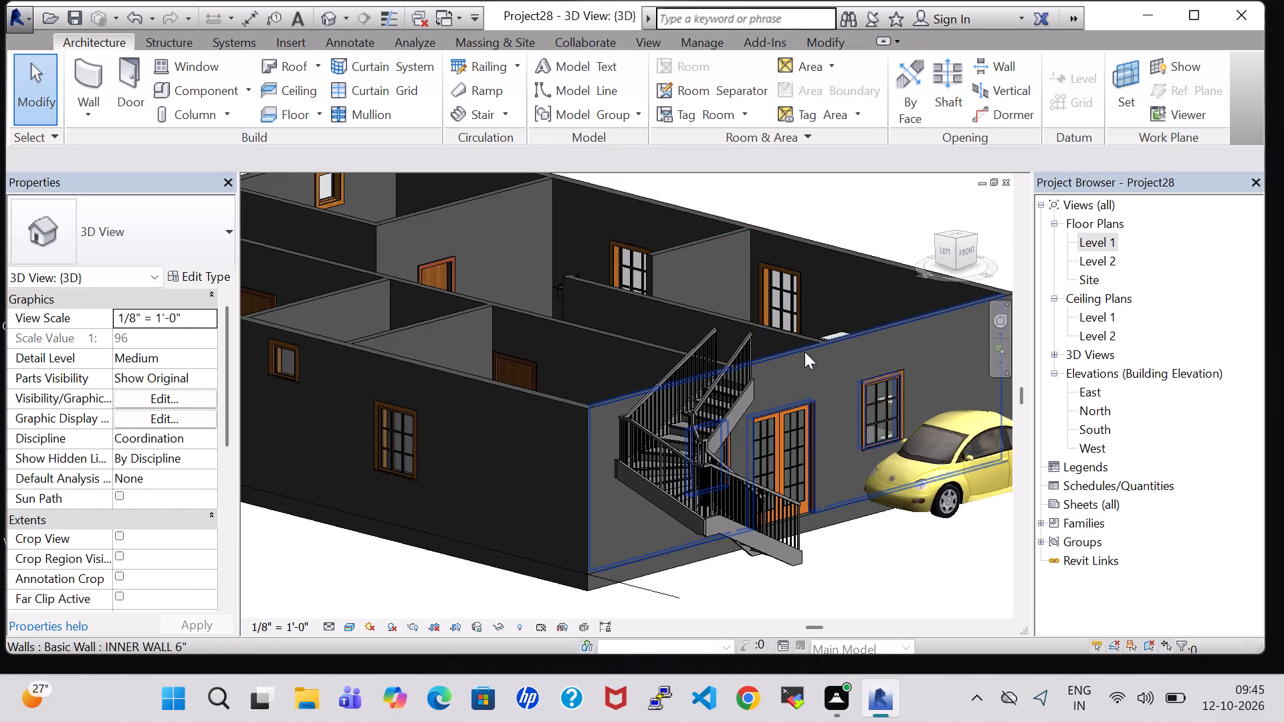
pyautogui.scroll(-2, 805, 353)
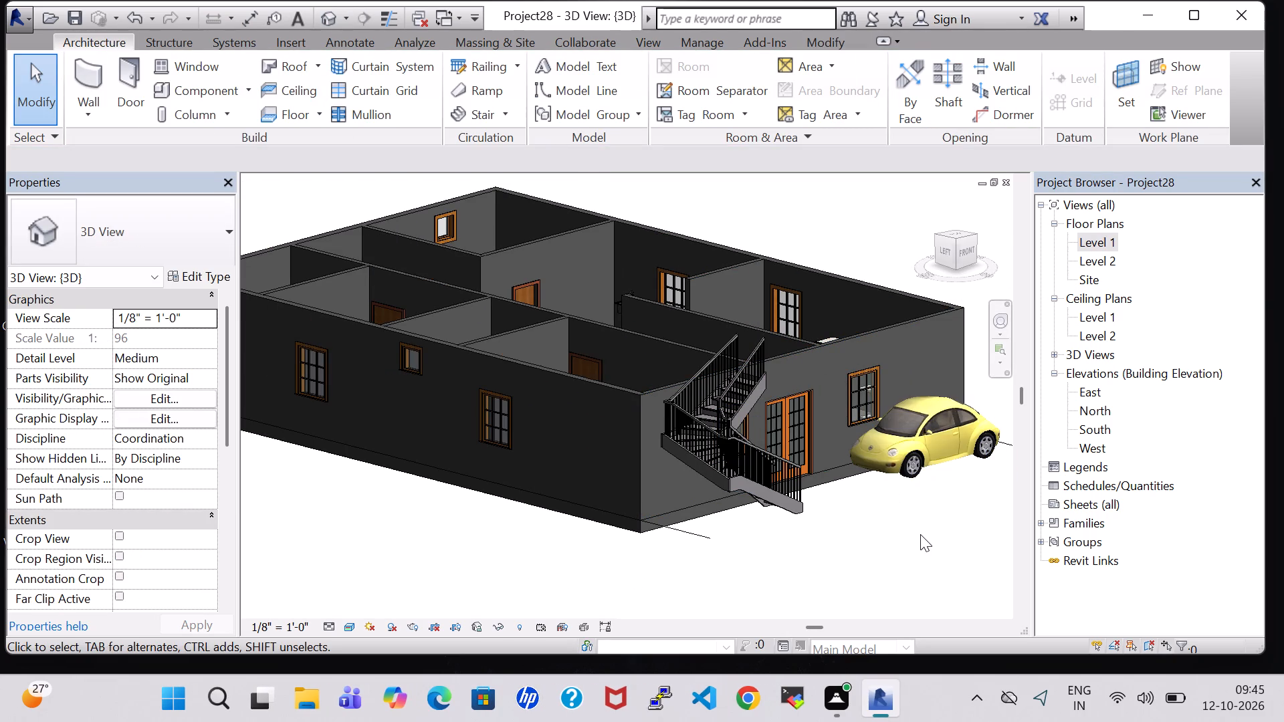
pyautogui.keyDown('shift'); pyautogui.moveTo(920, 534); pyautogui.dragTo(720, 571, button='middle'); pyautogui.keyUp('shift')
pyautogui.keyDown('shift'); pyautogui.scroll(1, 869, 534); pyautogui.keyUp('shift')
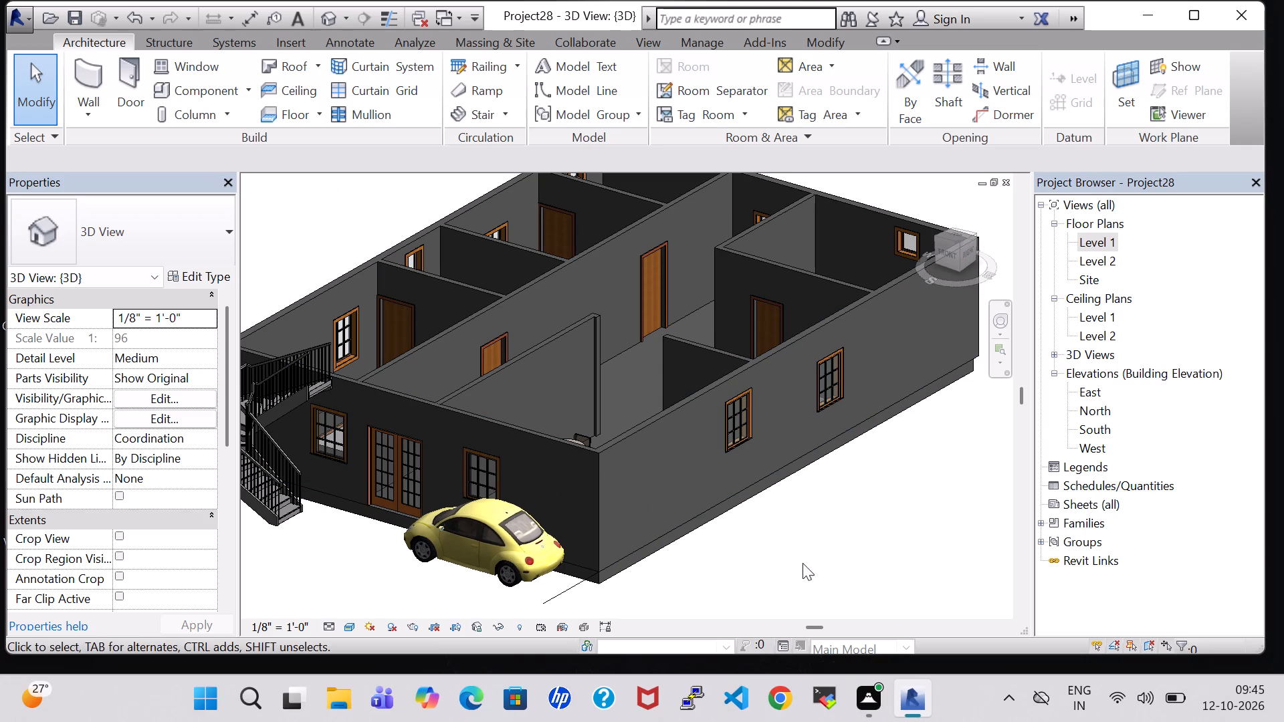
pyautogui.keyDown('shift'); pyautogui.moveTo(817, 555); pyautogui.dragTo(879, 514, button='middle'); pyautogui.keyUp('shift')
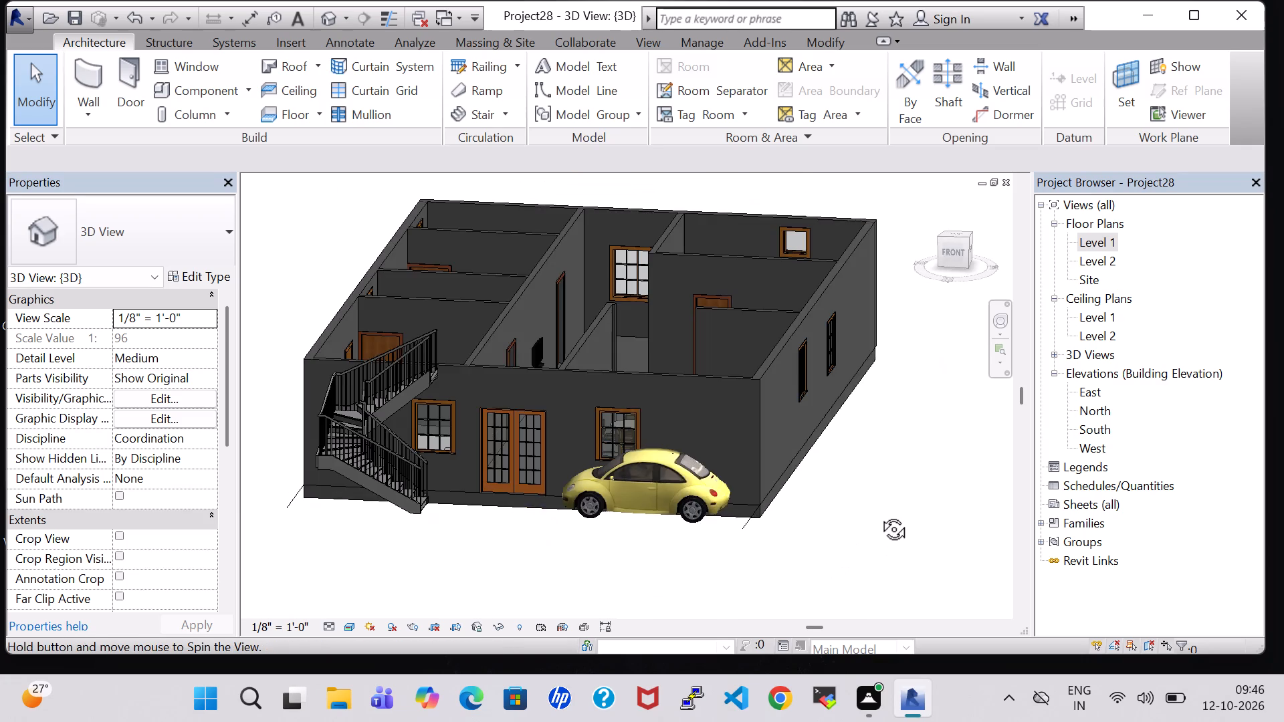
pyautogui.keyDown('shift'); pyautogui.moveTo(879, 514); pyautogui.dragTo(887, 548, button='middle'); pyautogui.keyUp('shift')
pyautogui.keyDown('shift'); pyautogui.middleClick(887, 548); pyautogui.keyUp('shift')
pyautogui.keyDown('shift'); pyautogui.middleClick(887, 548); pyautogui.keyUp('shift')
pyautogui.keyDown('shift'); pyautogui.middleClick(887, 548); pyautogui.keyUp('shift')
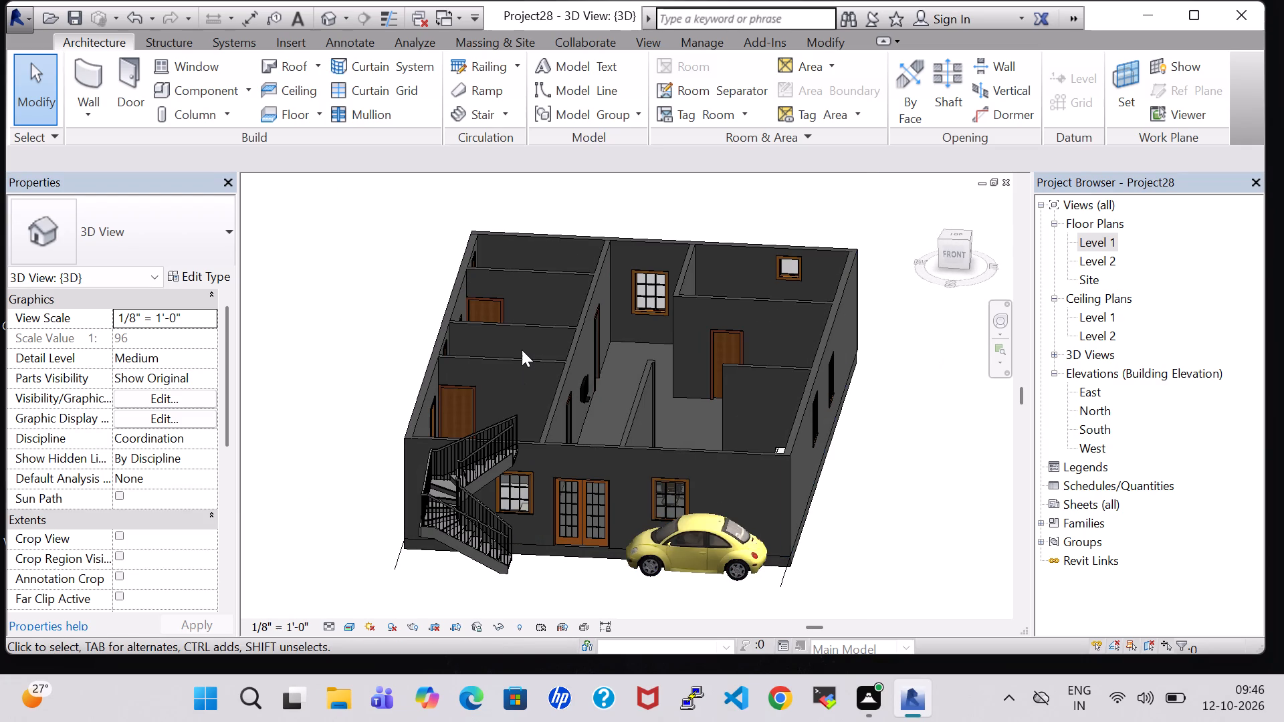
# In the Level 1 plan, set the INNER WALL 6" type's structure layer material to Brick, Common, using the passage–kitchen wall.
pyautogui.doubleClick(1104, 245)
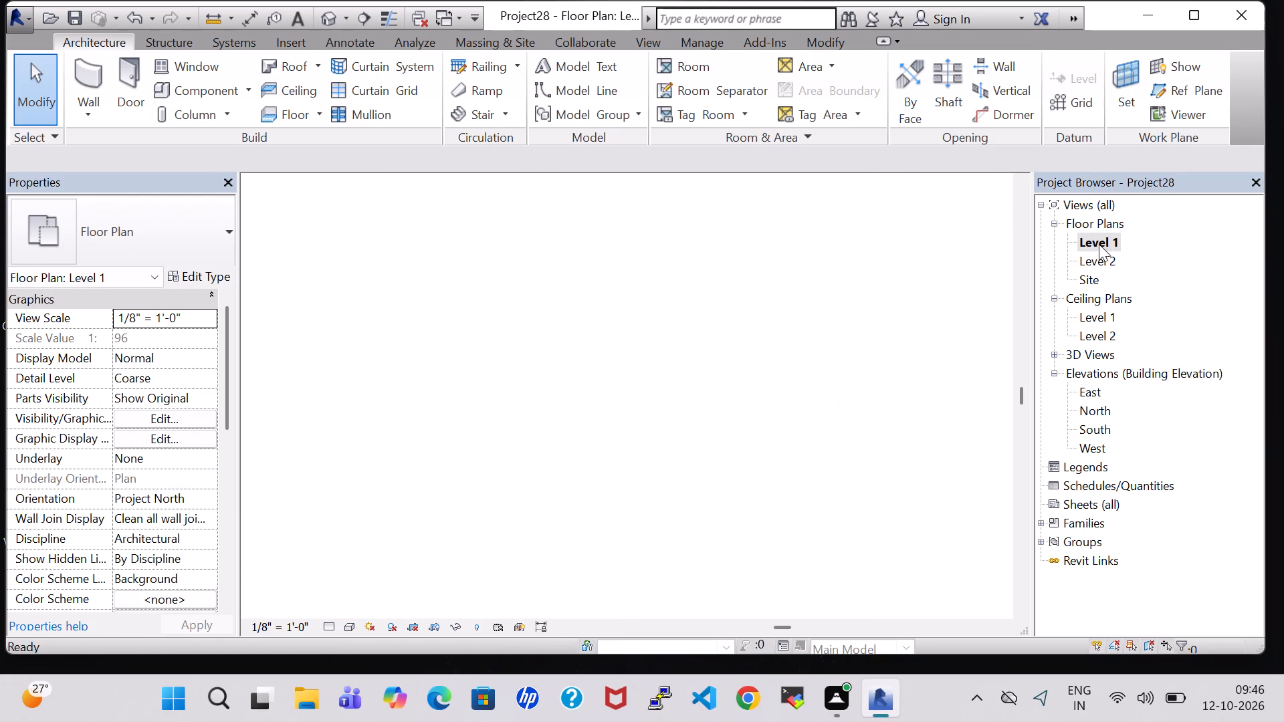
pyautogui.scroll(-3, 954, 212)
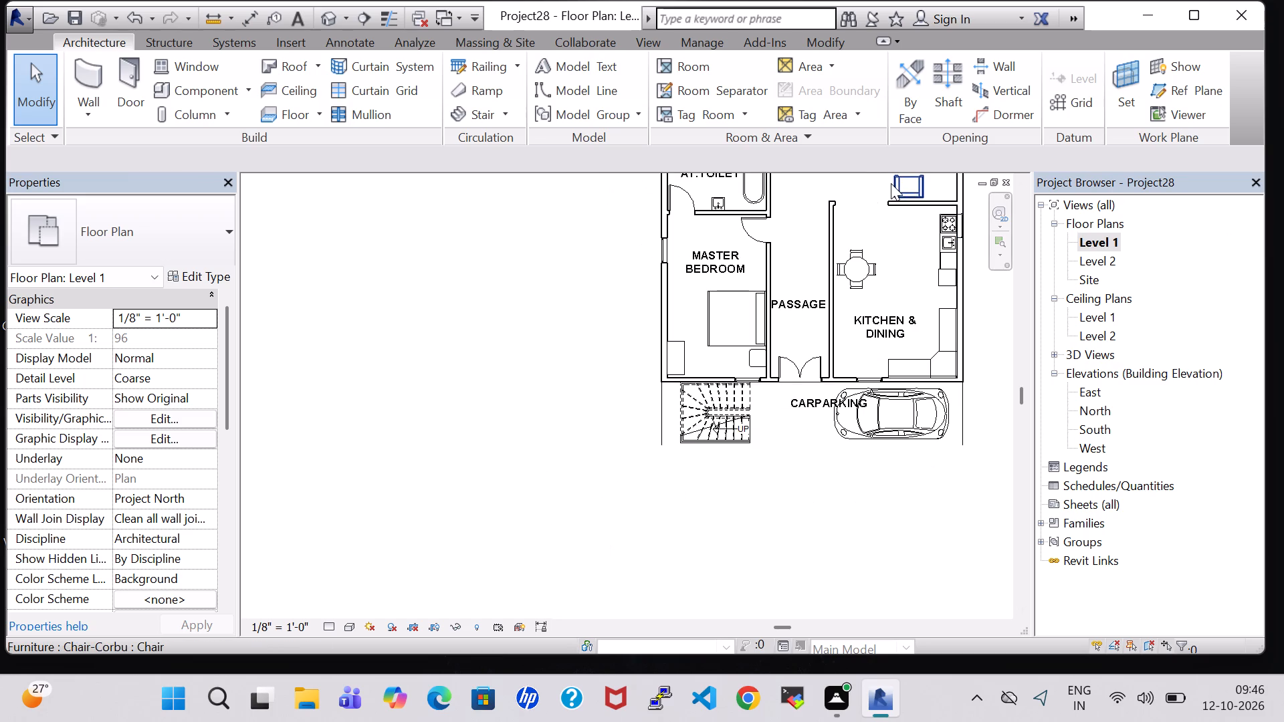
pyautogui.moveTo(572, 283); pyautogui.dragTo(476, 376, button='middle')
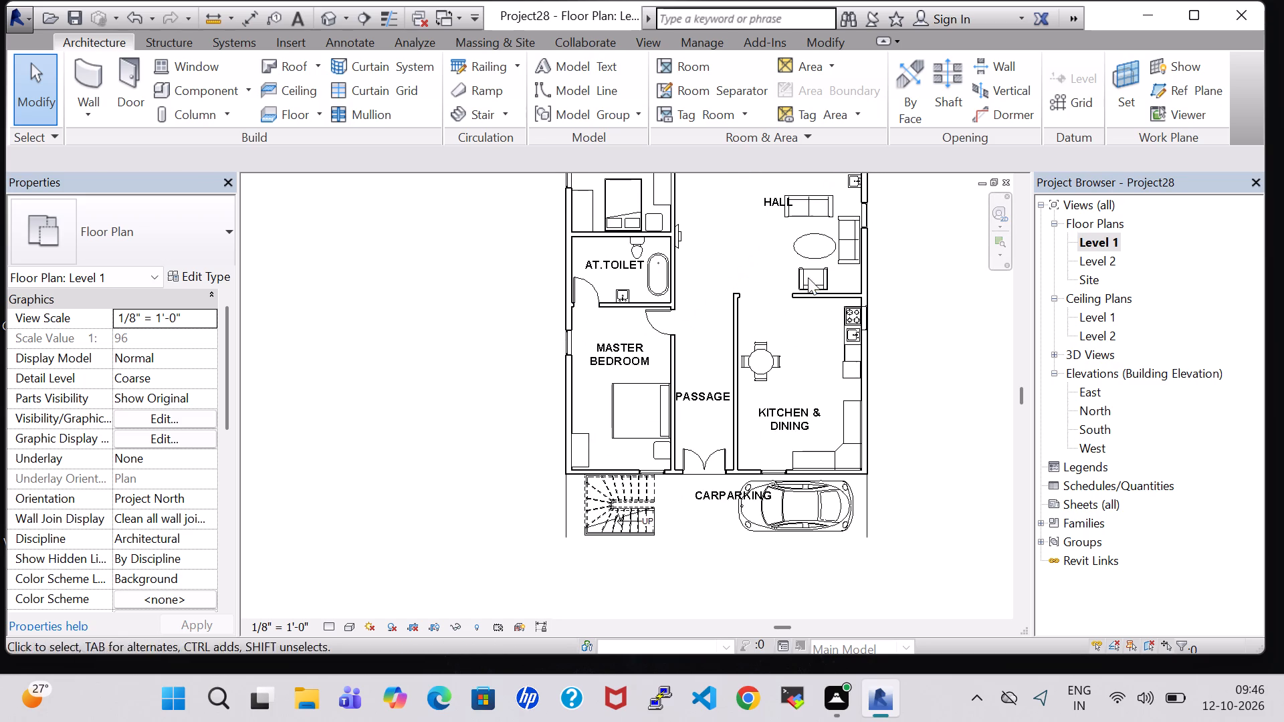
pyautogui.click(740, 302)
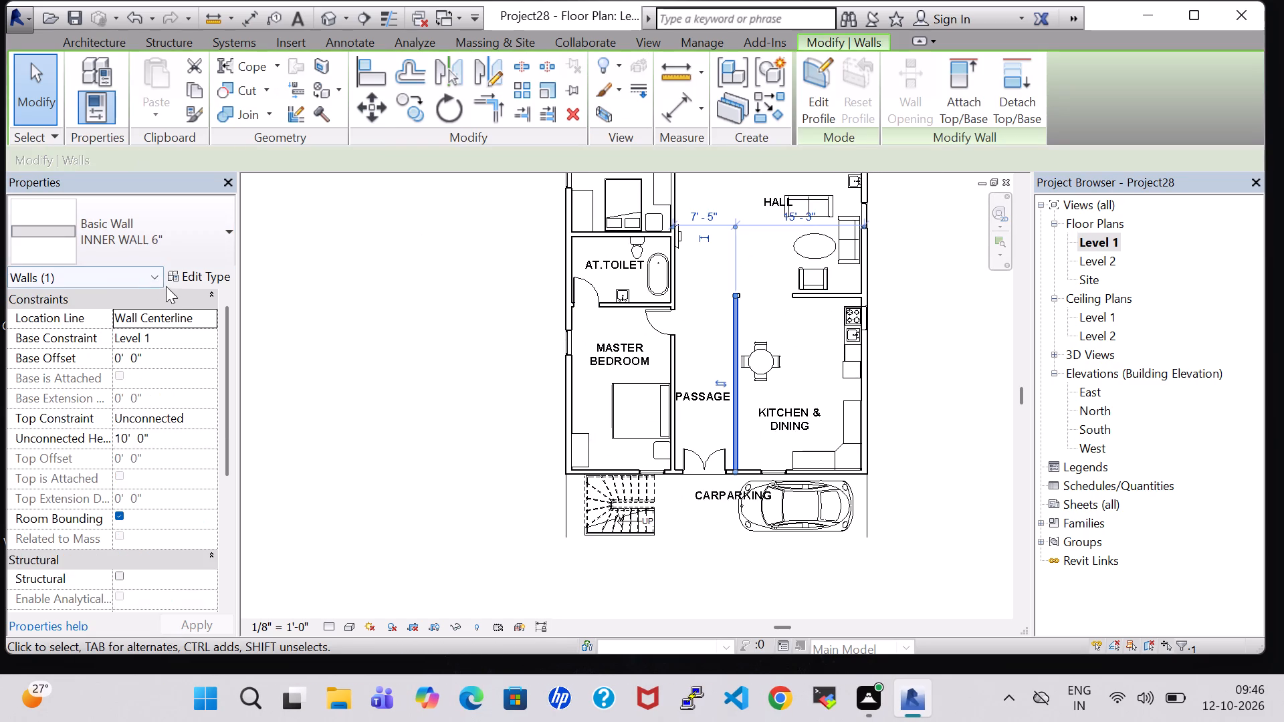
pyautogui.click(191, 271)
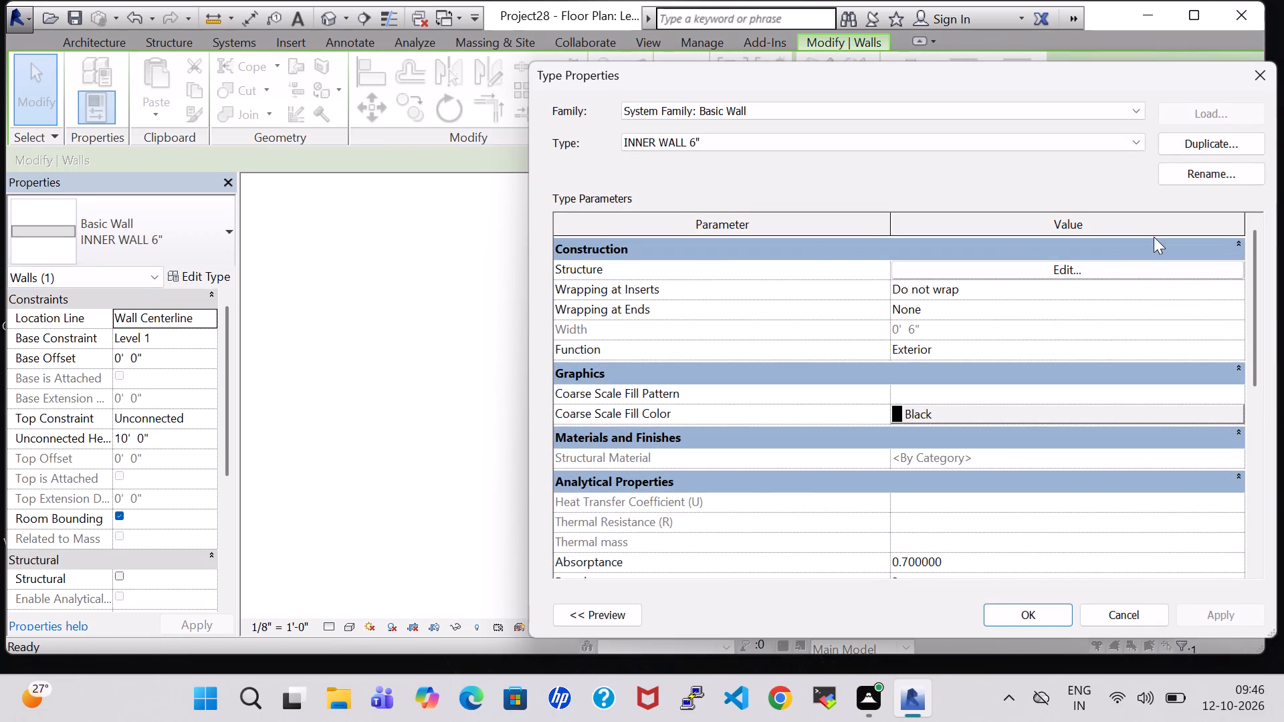
pyautogui.click(1142, 269)
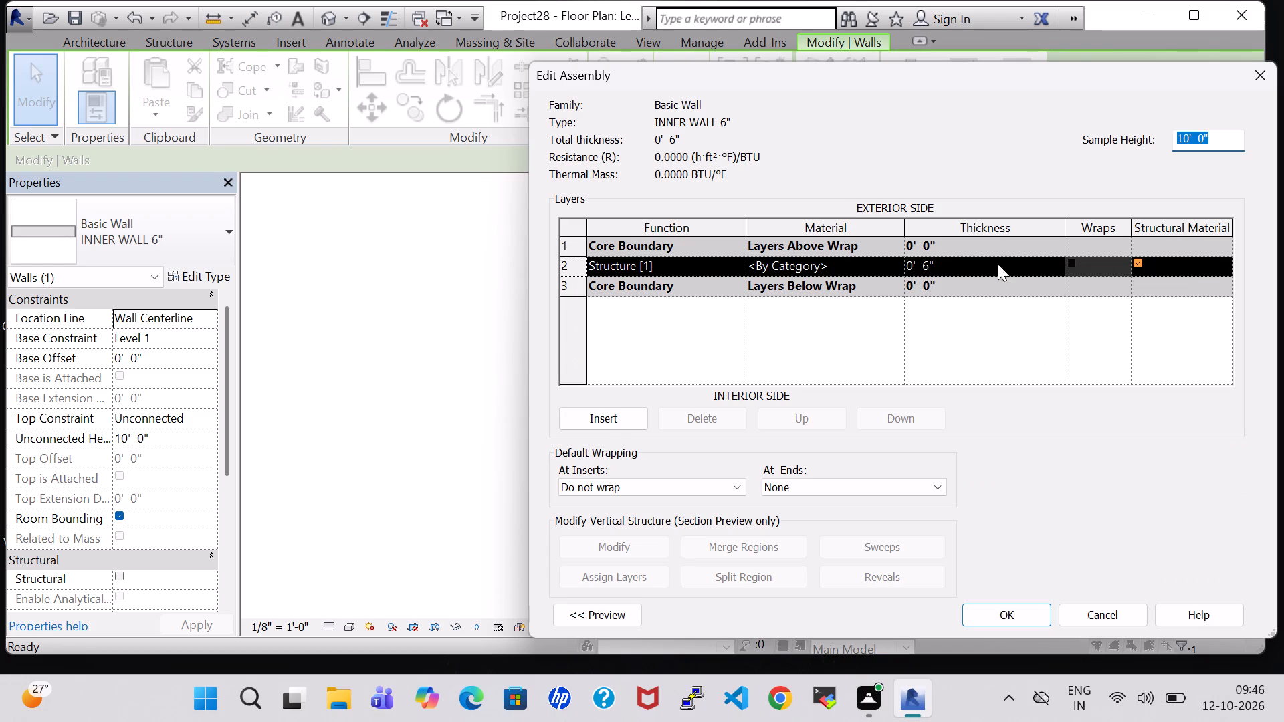
pyautogui.click(868, 266)
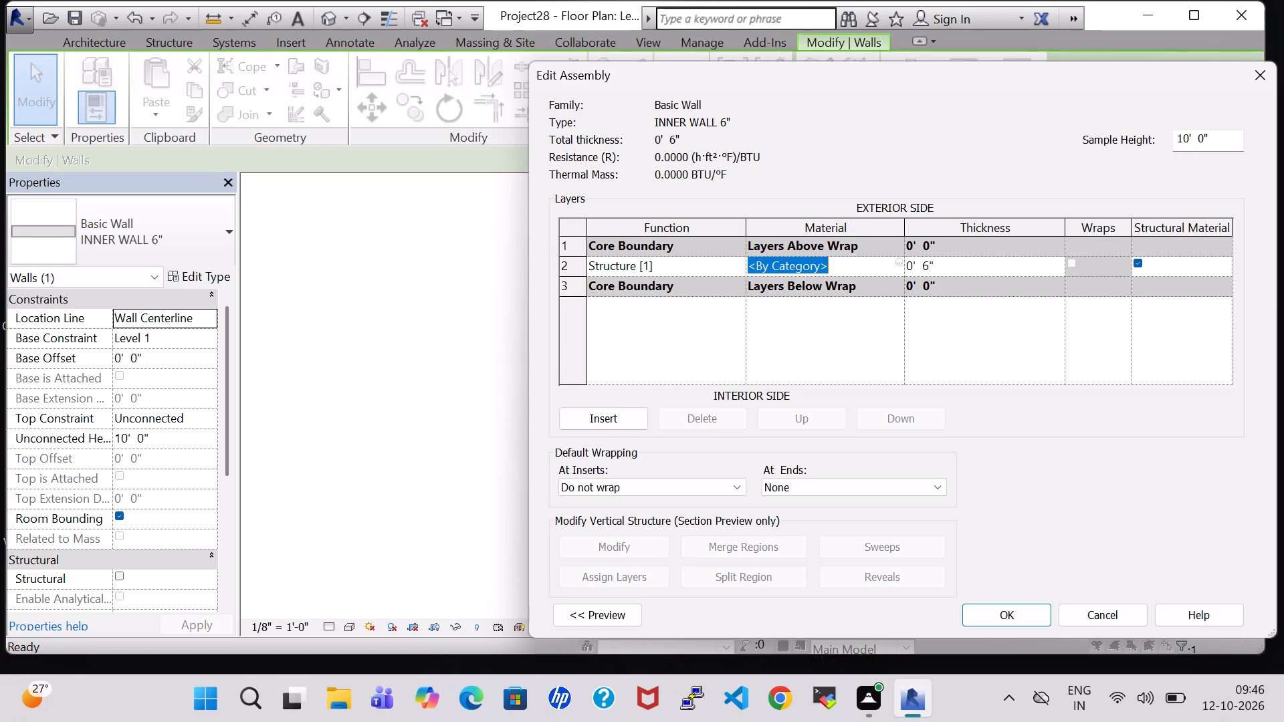
pyautogui.doubleClick(897, 262)
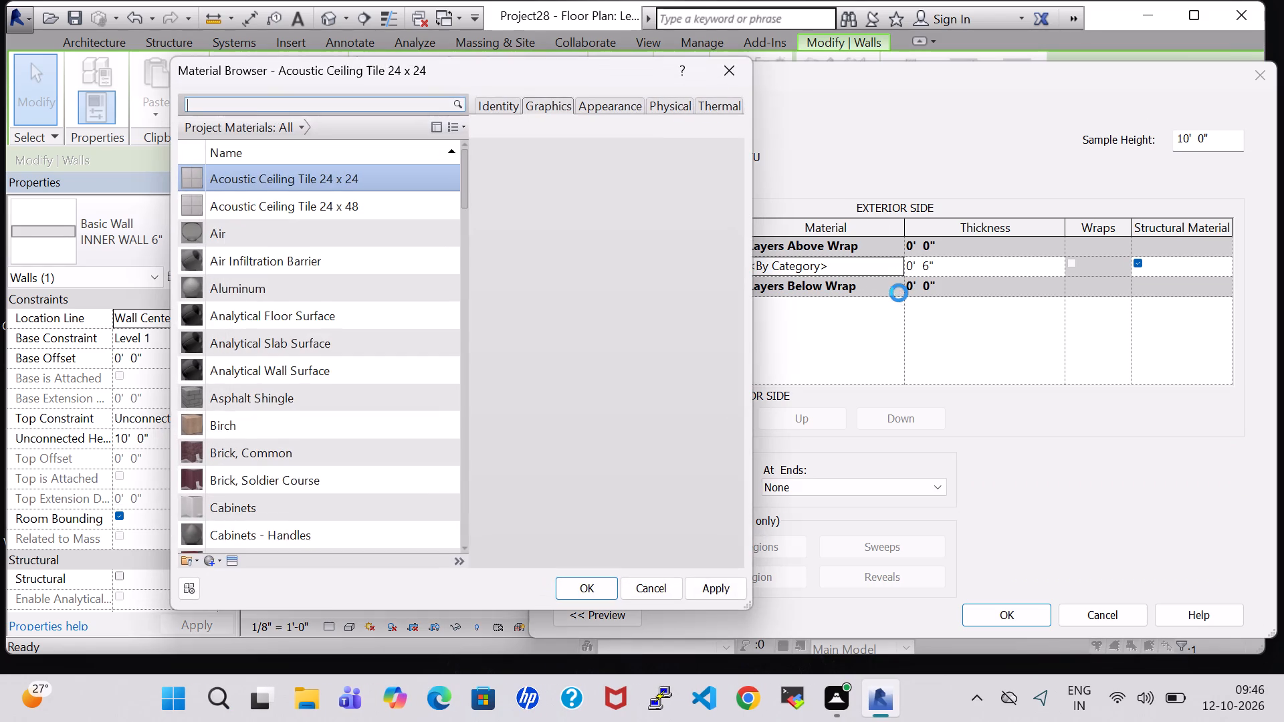
pyautogui.click(294, 453)
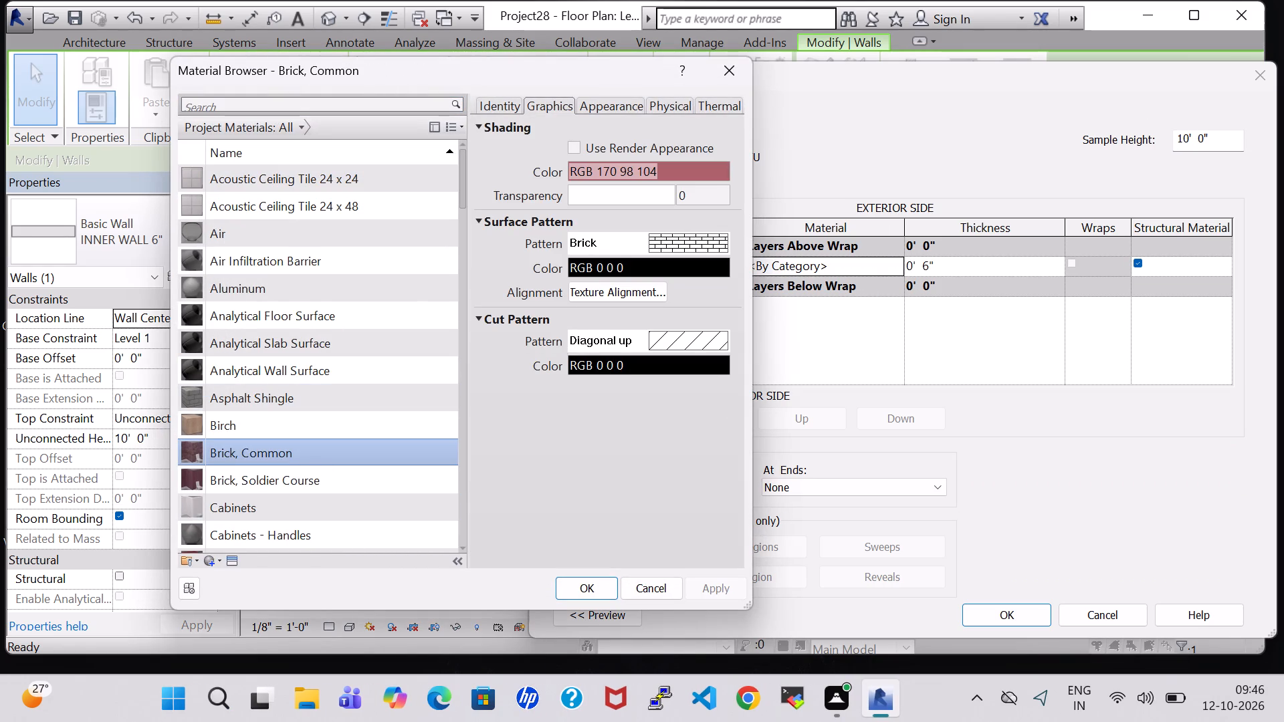
pyautogui.click(588, 596)
pyautogui.click(994, 610)
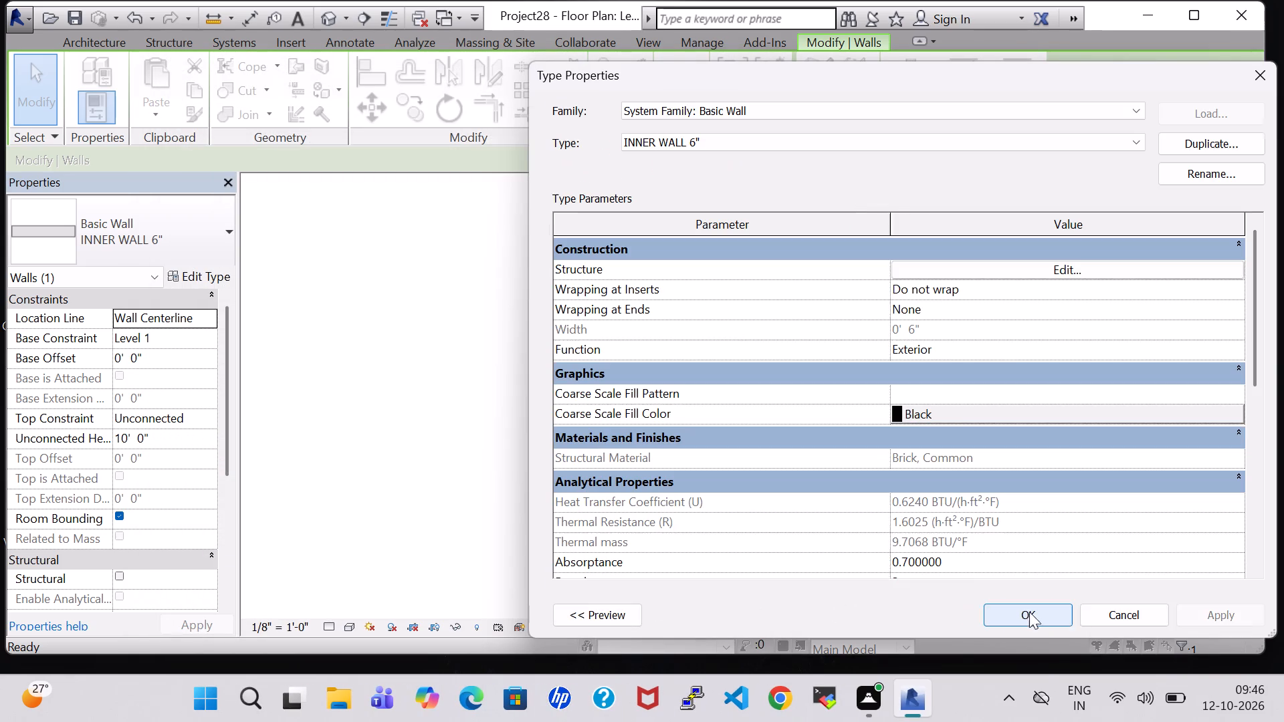
pyautogui.click(1206, 620)
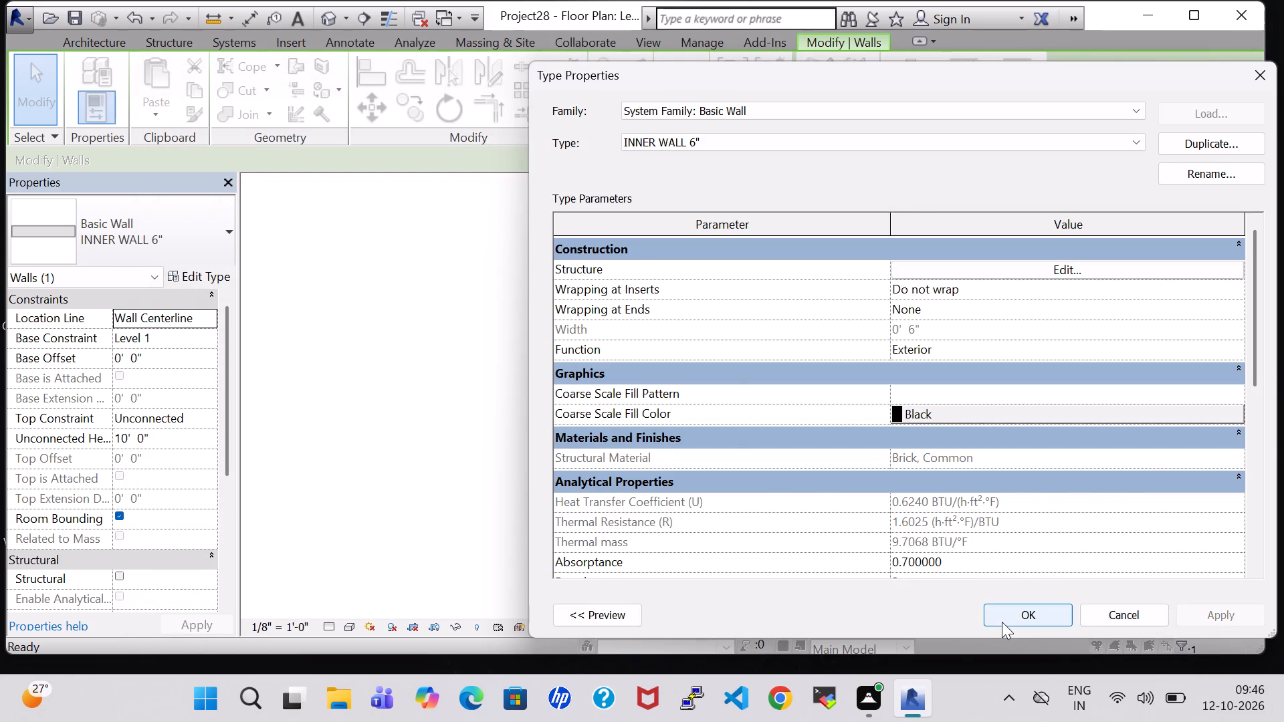
pyautogui.click(1002, 622)
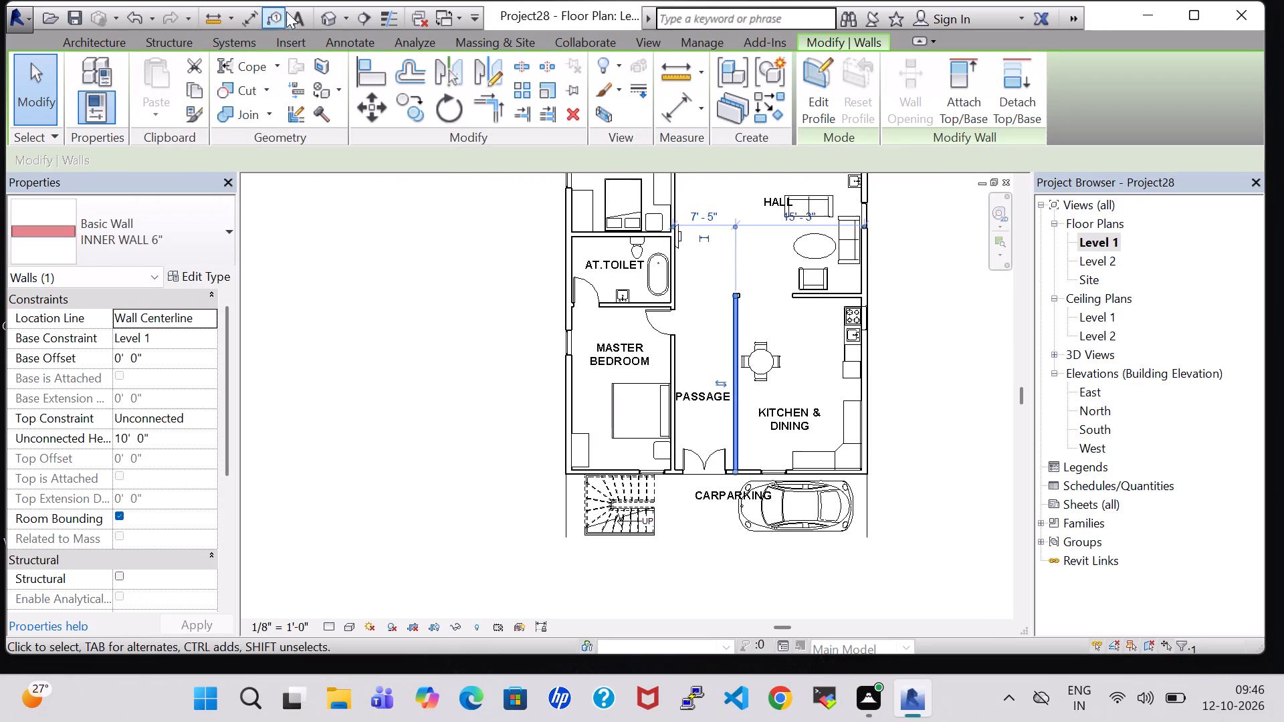
# In the 3D view, set the Generic - 8" wall type's structure layer material to Brick, Common, using the rear exterior wall.
pyautogui.click(320, 17)
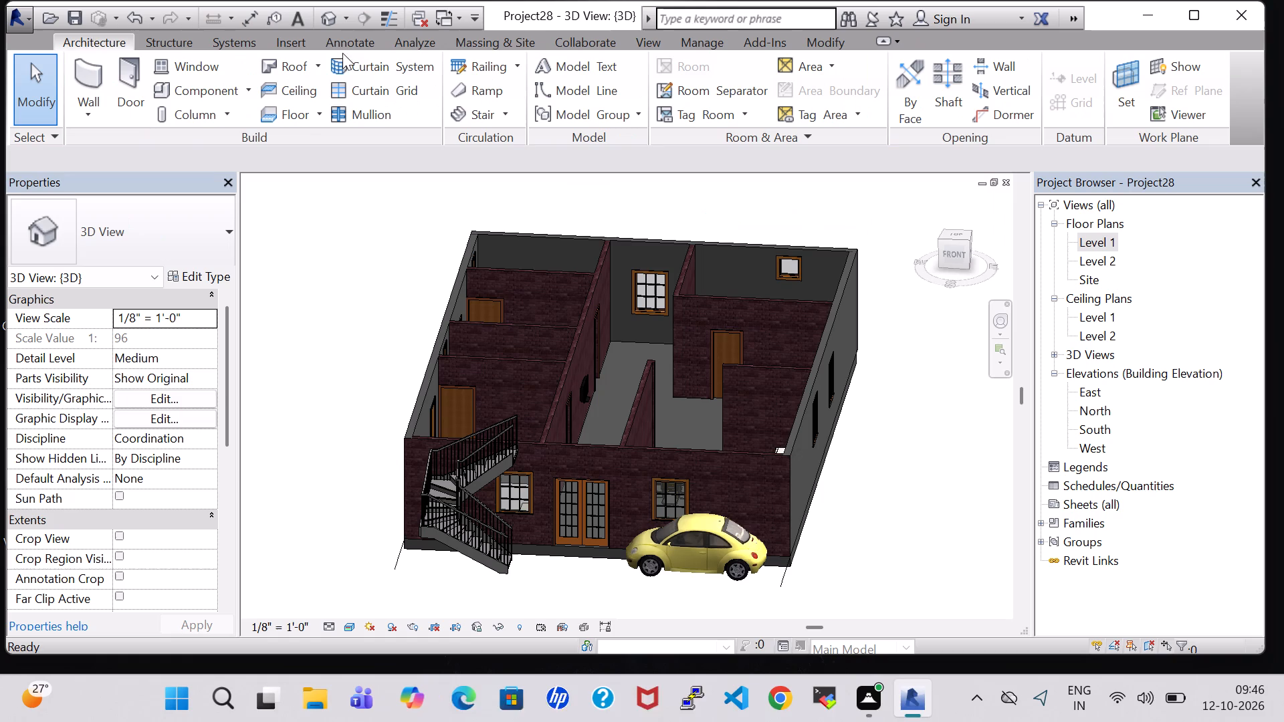
pyautogui.click(758, 242)
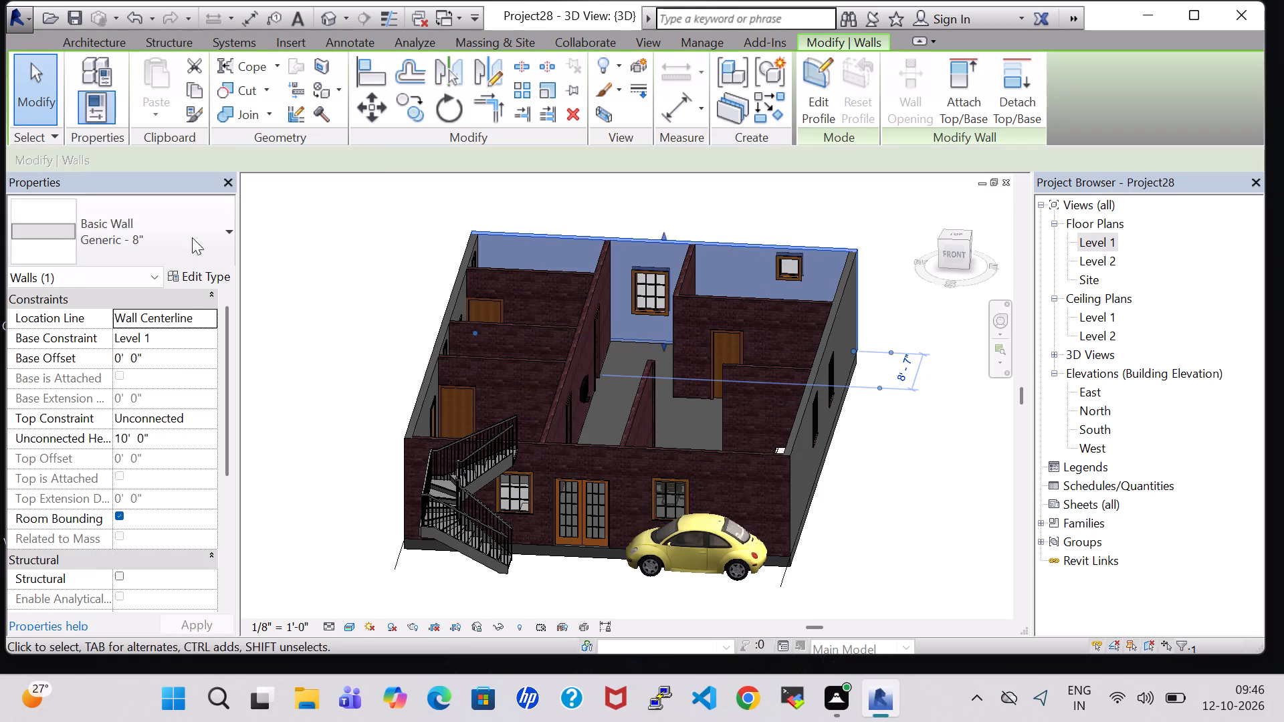
pyautogui.click(184, 276)
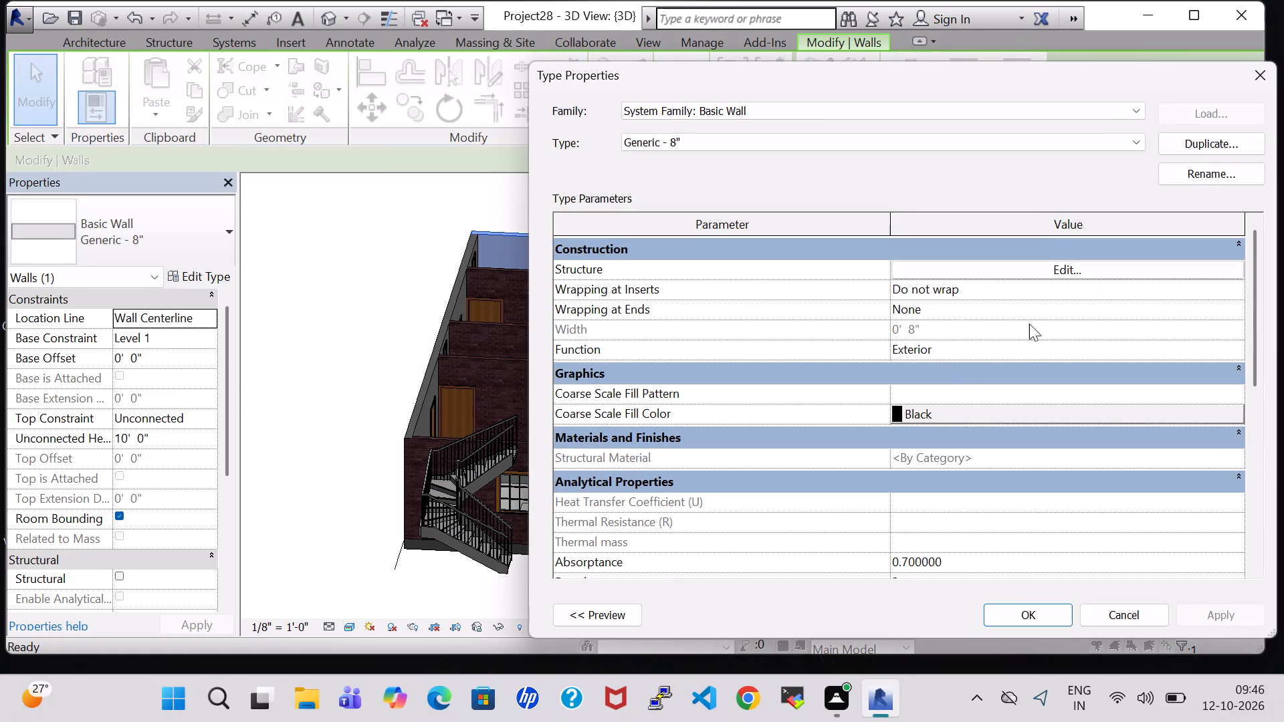
pyautogui.click(1113, 269)
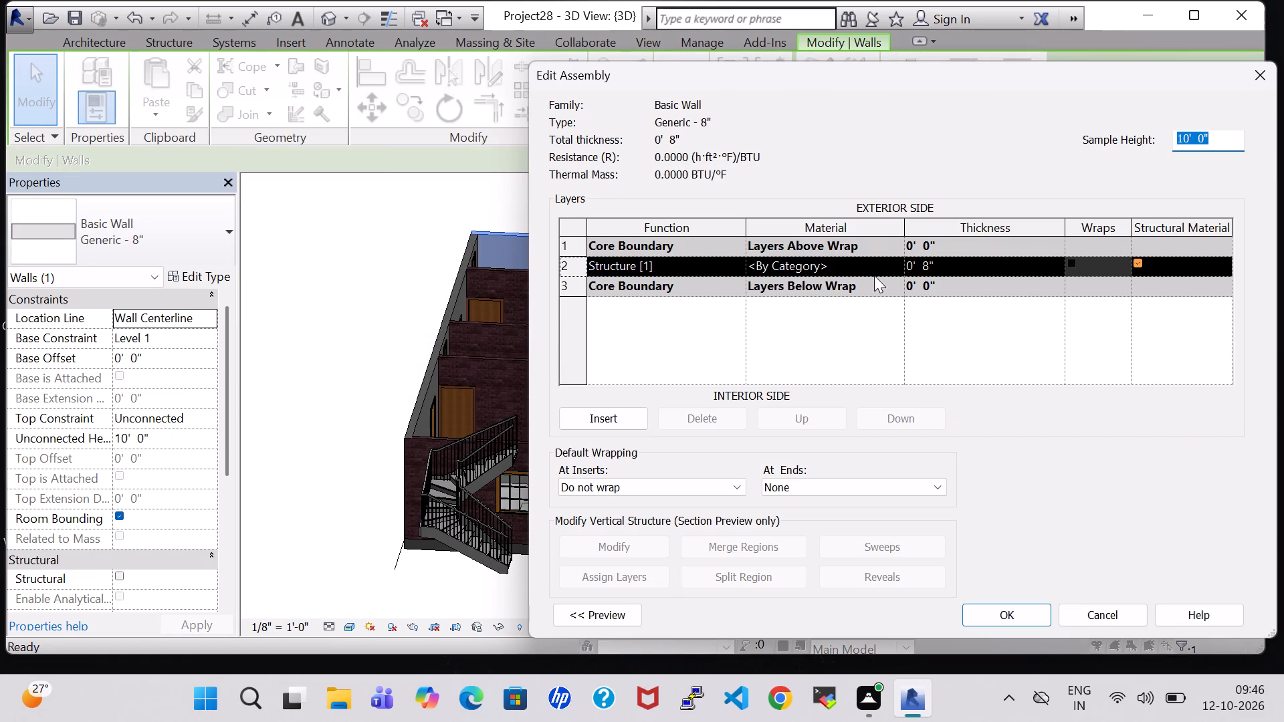
pyautogui.doubleClick(895, 265)
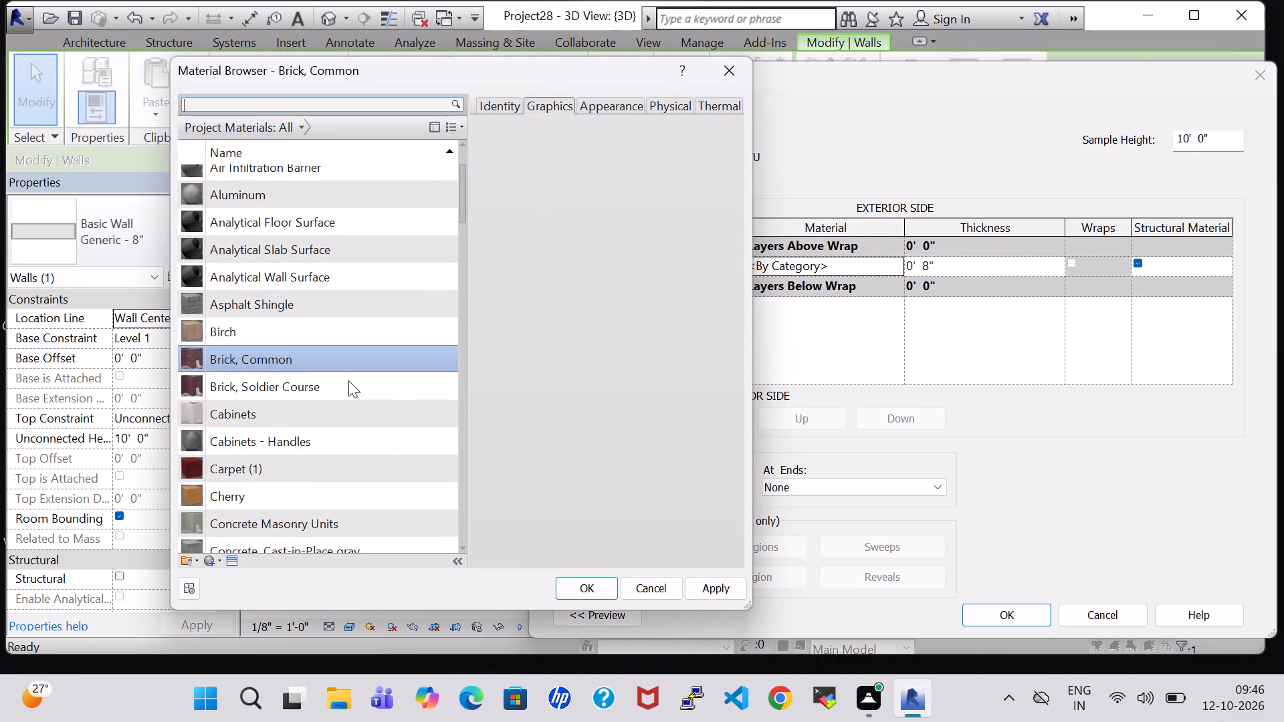
pyautogui.click(308, 362)
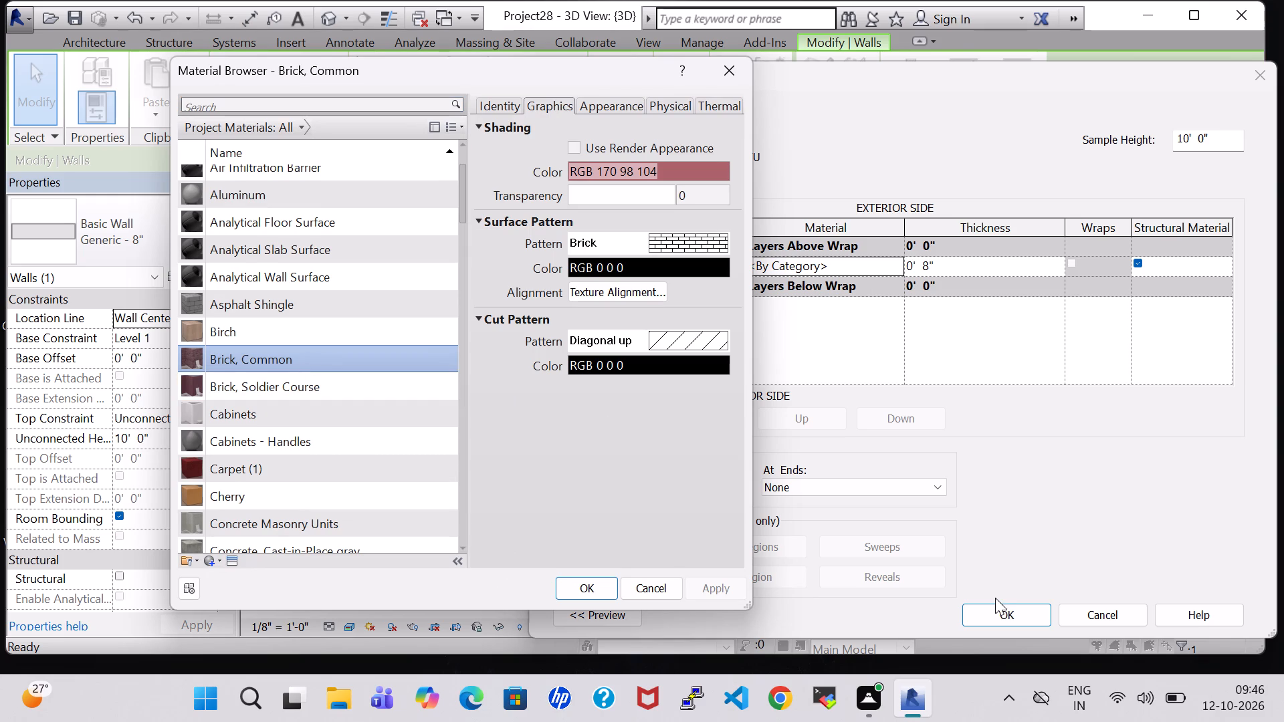
pyautogui.click(1005, 612)
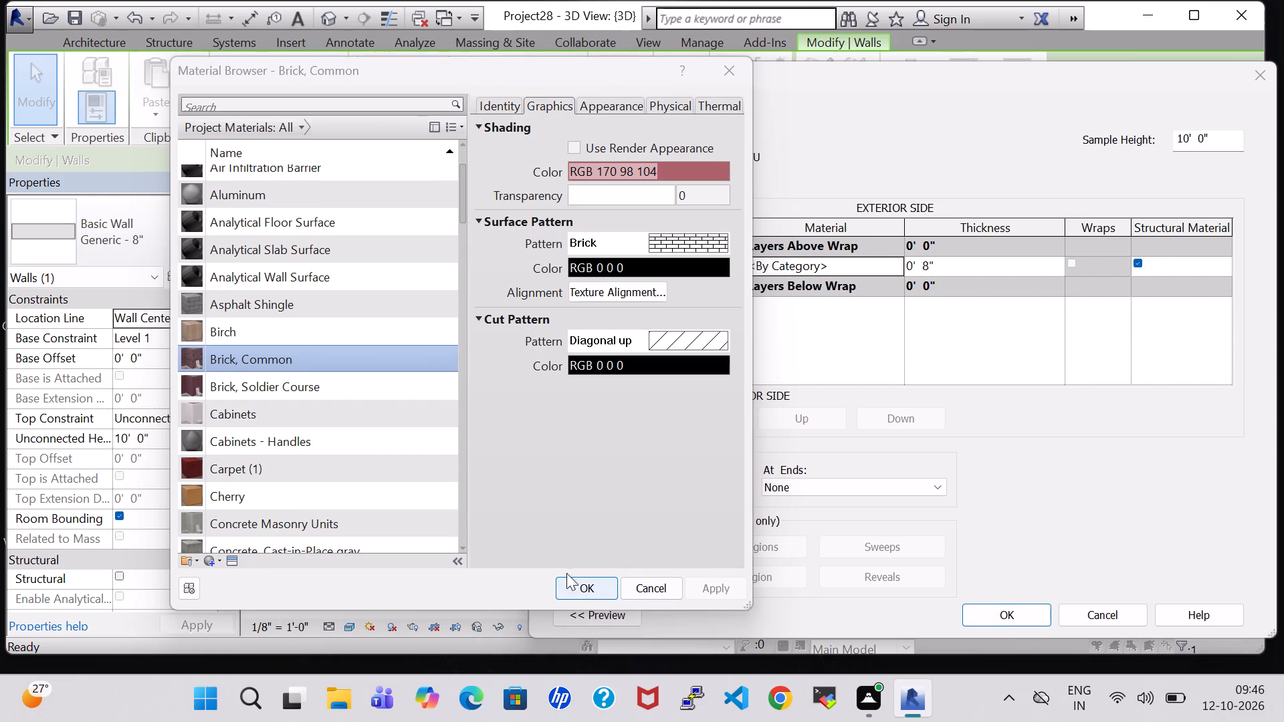
pyautogui.click(592, 577)
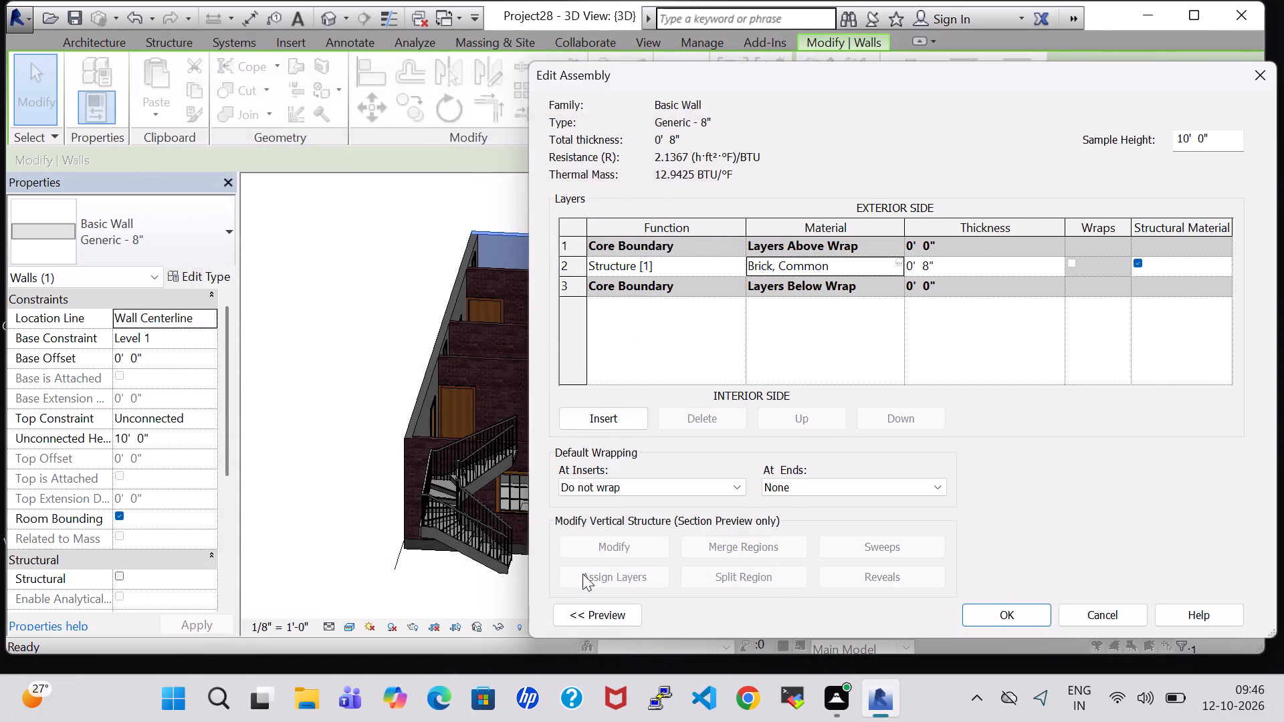
pyautogui.click(1023, 628)
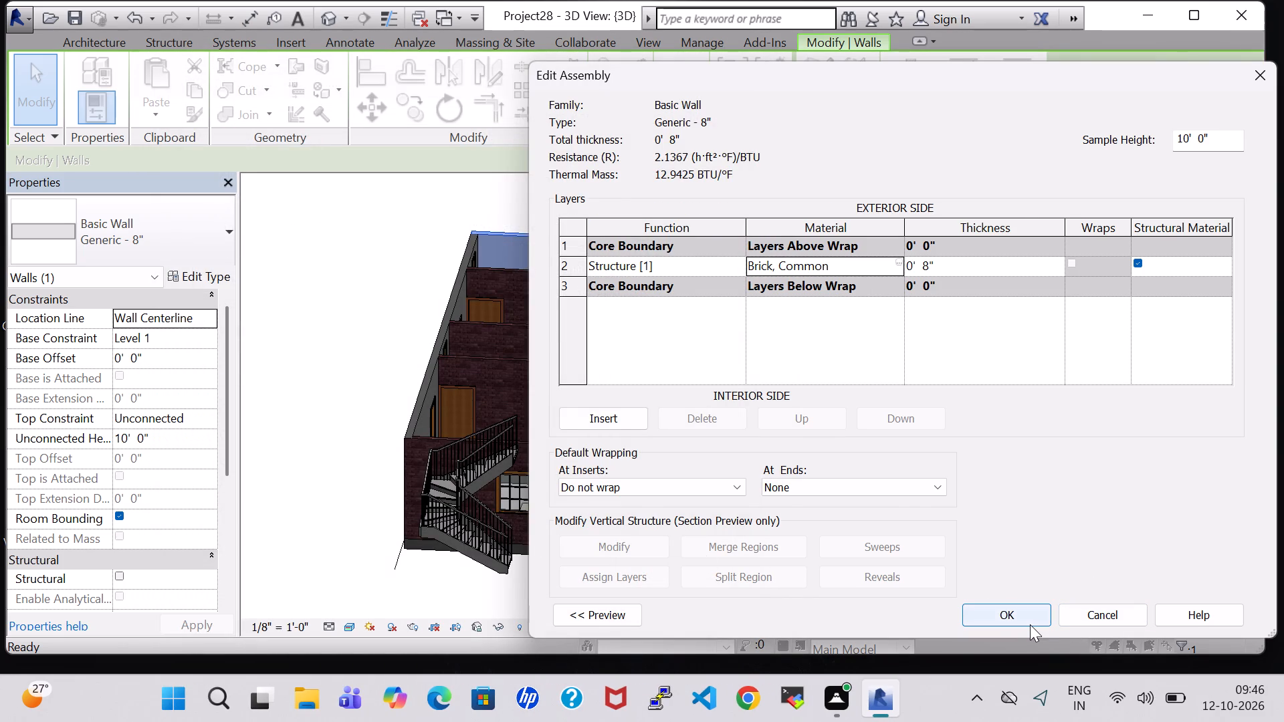
pyautogui.click(1030, 624)
pyautogui.click(1226, 606)
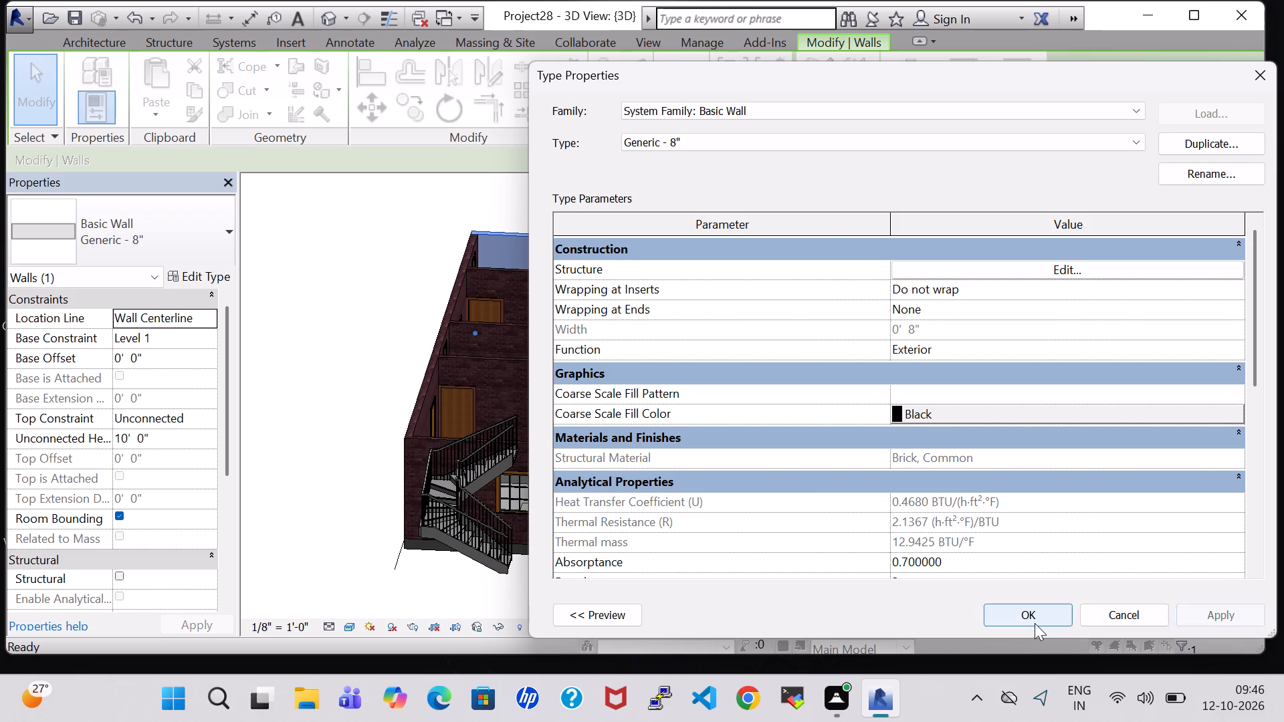
pyautogui.click(1035, 623)
pyautogui.click(936, 513)
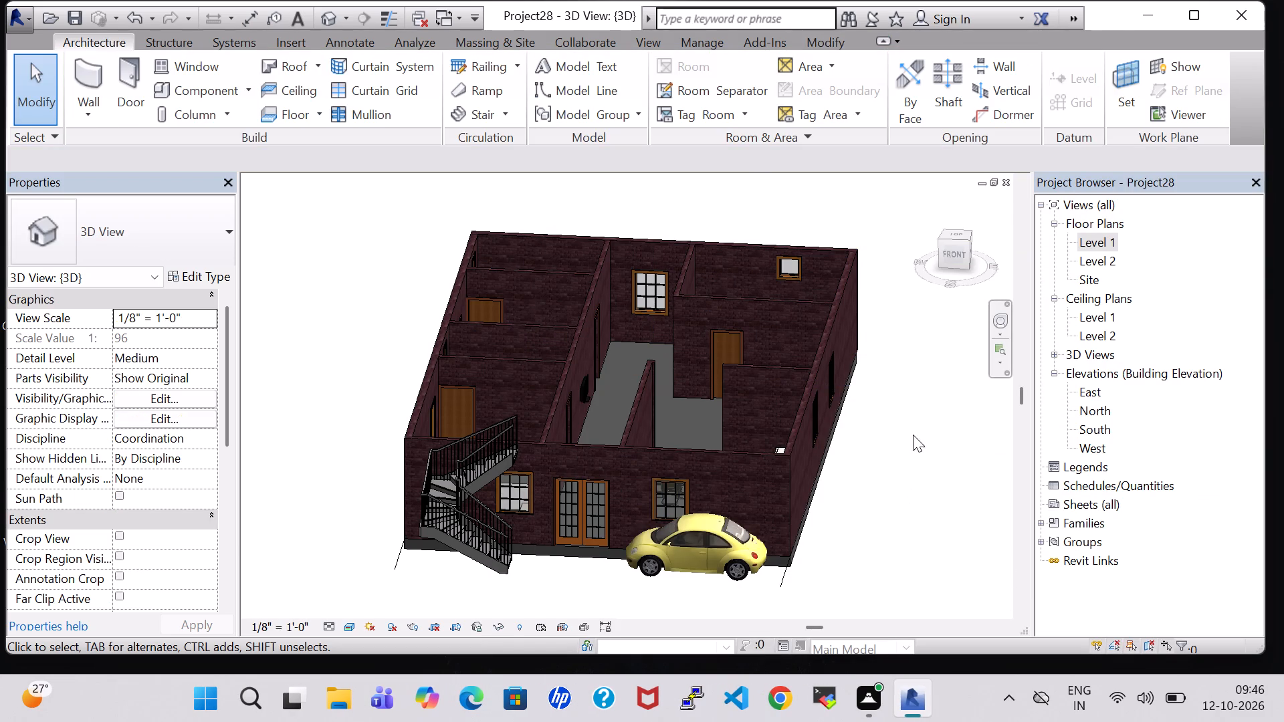
# Inspect the brick walls, rooms and furniture from the front, side and above in the 3D view.
pyautogui.keyDown('shift'); pyautogui.moveTo(913, 435); pyautogui.dragTo(1027, 509, button='middle'); pyautogui.keyUp('shift')
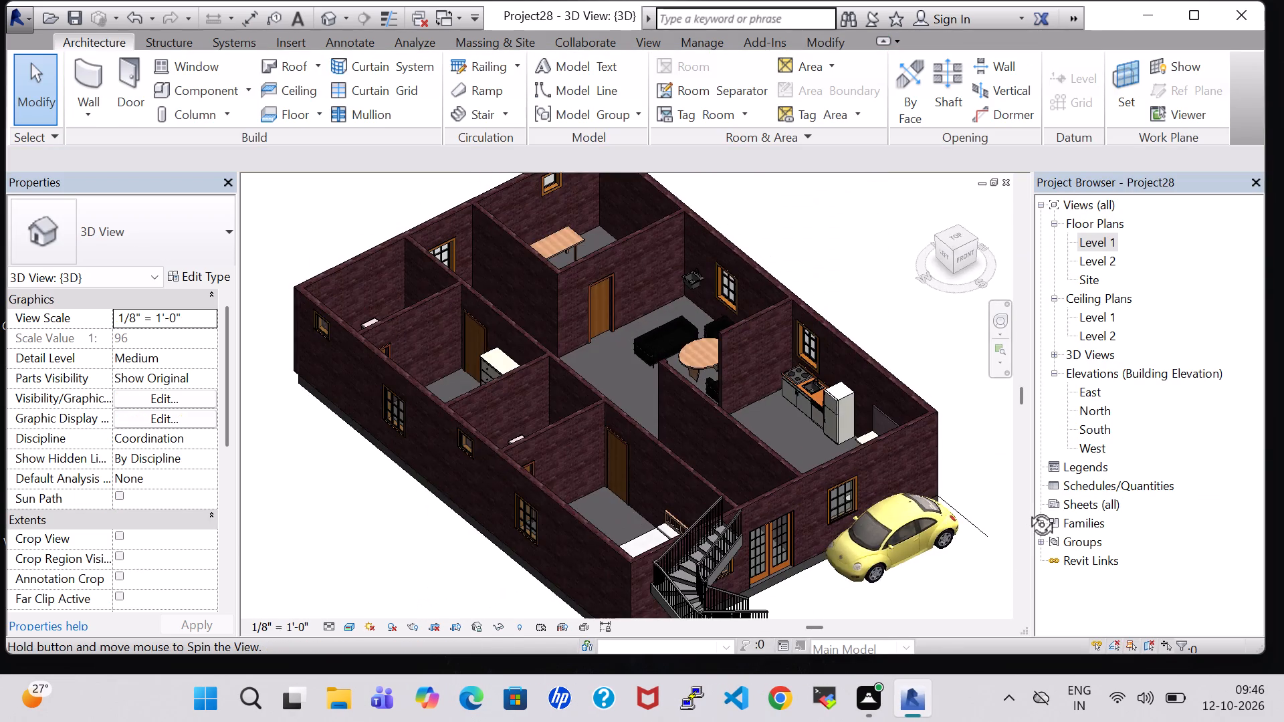
pyautogui.keyDown('shift'); pyautogui.moveTo(1027, 509); pyautogui.dragTo(1010, 509, button='middle'); pyautogui.keyUp('shift')
pyautogui.keyDown('shift'); pyautogui.moveTo(887, 453); pyautogui.dragTo(860, 428, button='middle'); pyautogui.keyUp('shift')
pyautogui.scroll(1, 768, 392)
pyautogui.scroll(1, 694, 370)
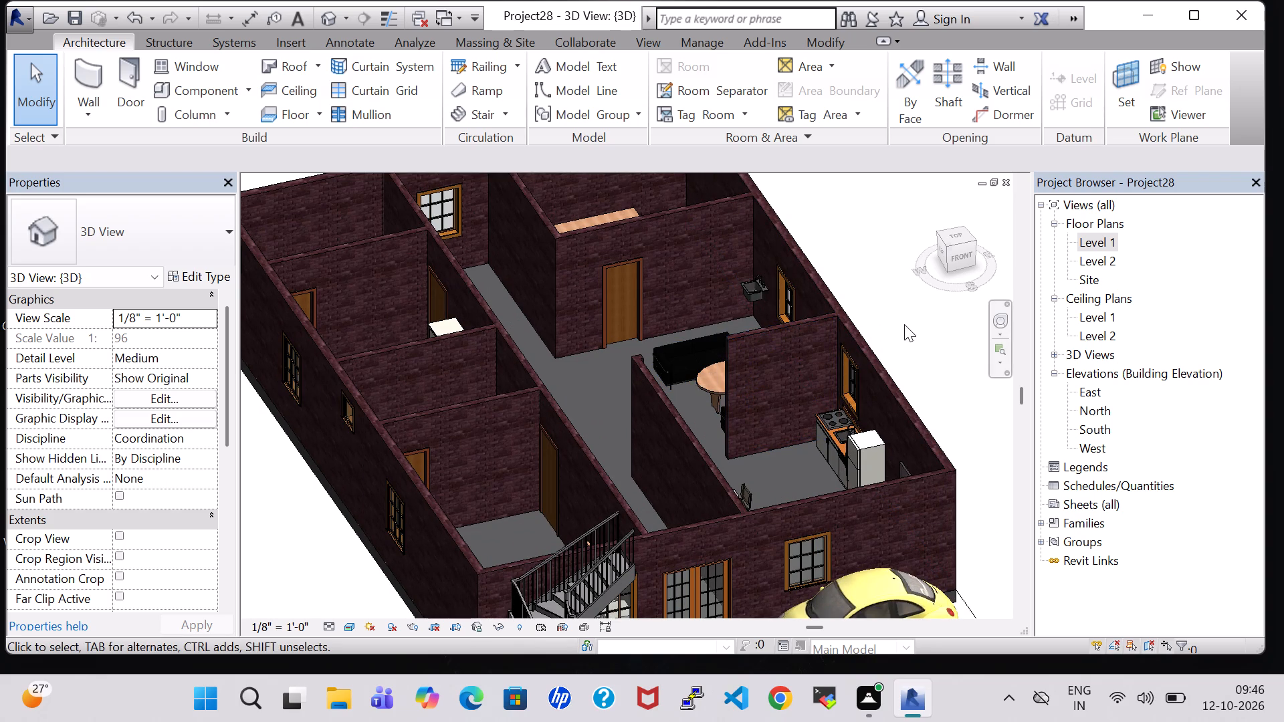
pyautogui.keyDown('shift'); pyautogui.moveTo(904, 324); pyautogui.dragTo(604, 366, button='middle'); pyautogui.keyUp('shift')
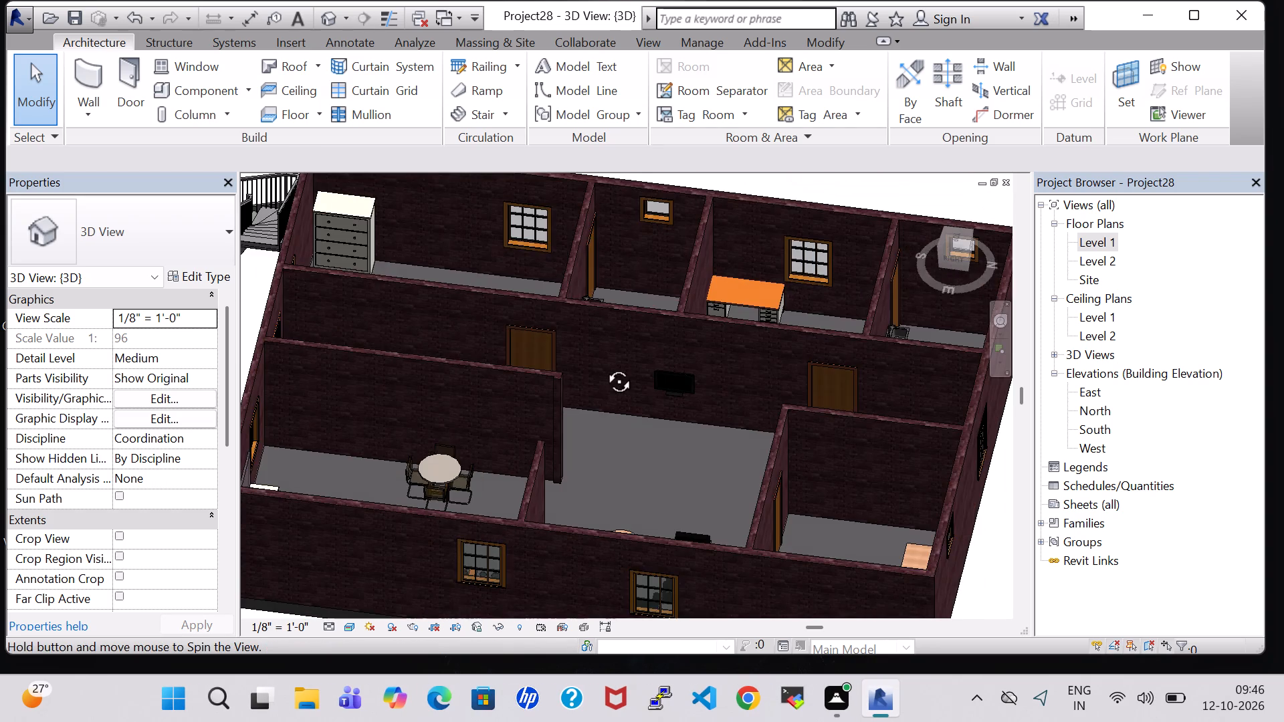
pyautogui.keyDown('shift'); pyautogui.moveTo(604, 366); pyautogui.dragTo(519, 306, button='middle'); pyautogui.keyUp('shift')
pyautogui.keyDown('shift'); pyautogui.moveTo(471, 308); pyautogui.dragTo(494, 455, button='middle'); pyautogui.keyUp('shift')
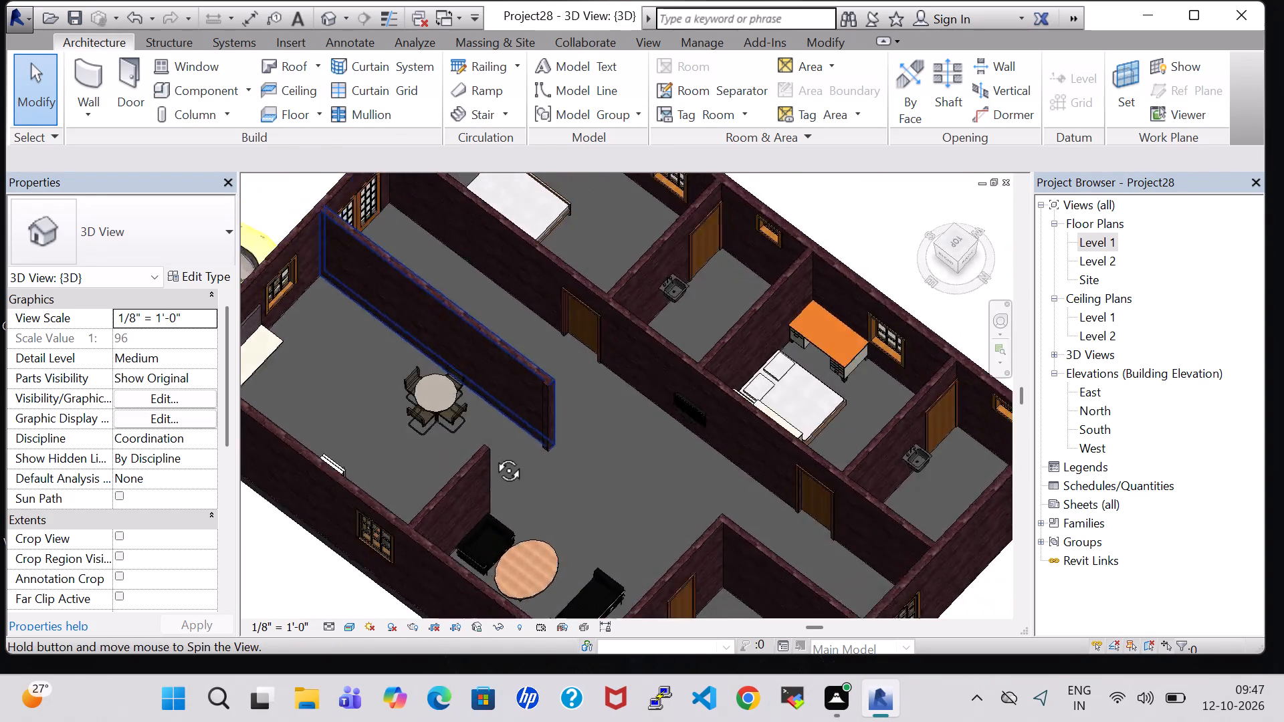
pyautogui.keyDown('shift'); pyautogui.moveTo(494, 455); pyautogui.dragTo(794, 349, button='middle'); pyautogui.keyUp('shift')
pyautogui.keyDown('shift'); pyautogui.scroll(1, 781, 358); pyautogui.keyUp('shift')
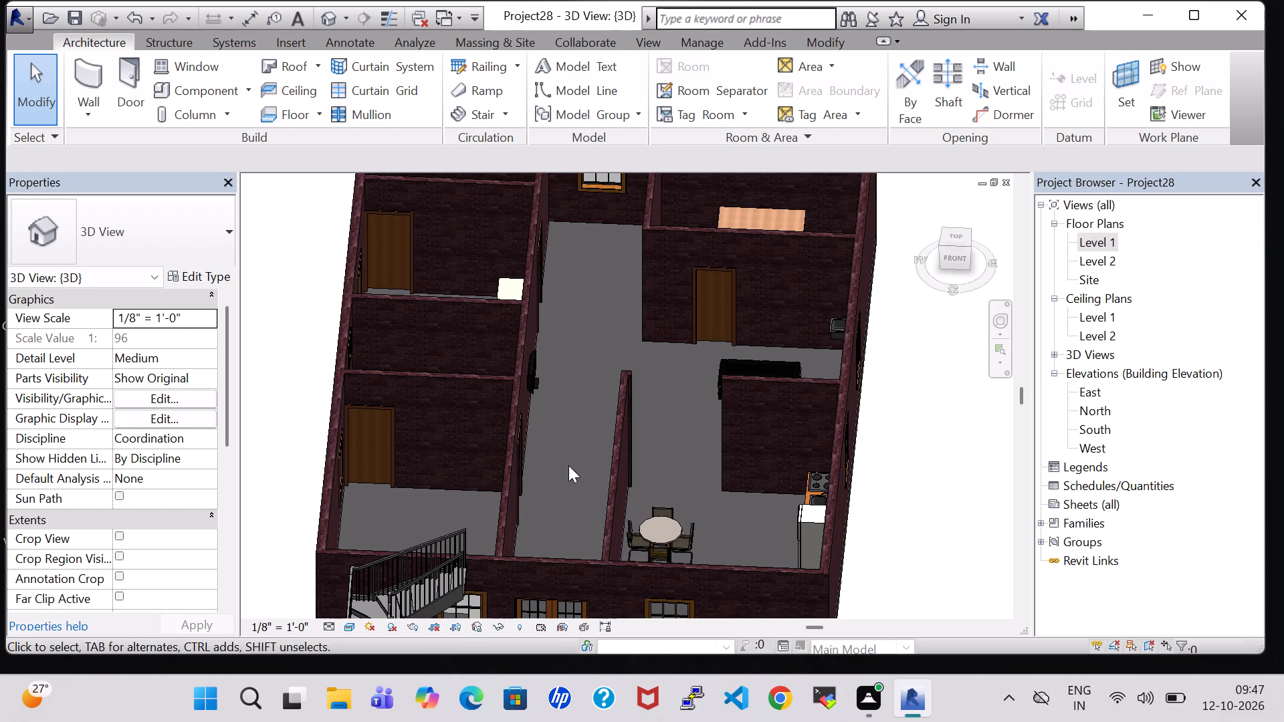
pyautogui.keyDown('shift'); pyautogui.moveTo(558, 460); pyautogui.dragTo(536, 571, button='middle'); pyautogui.keyUp('shift')
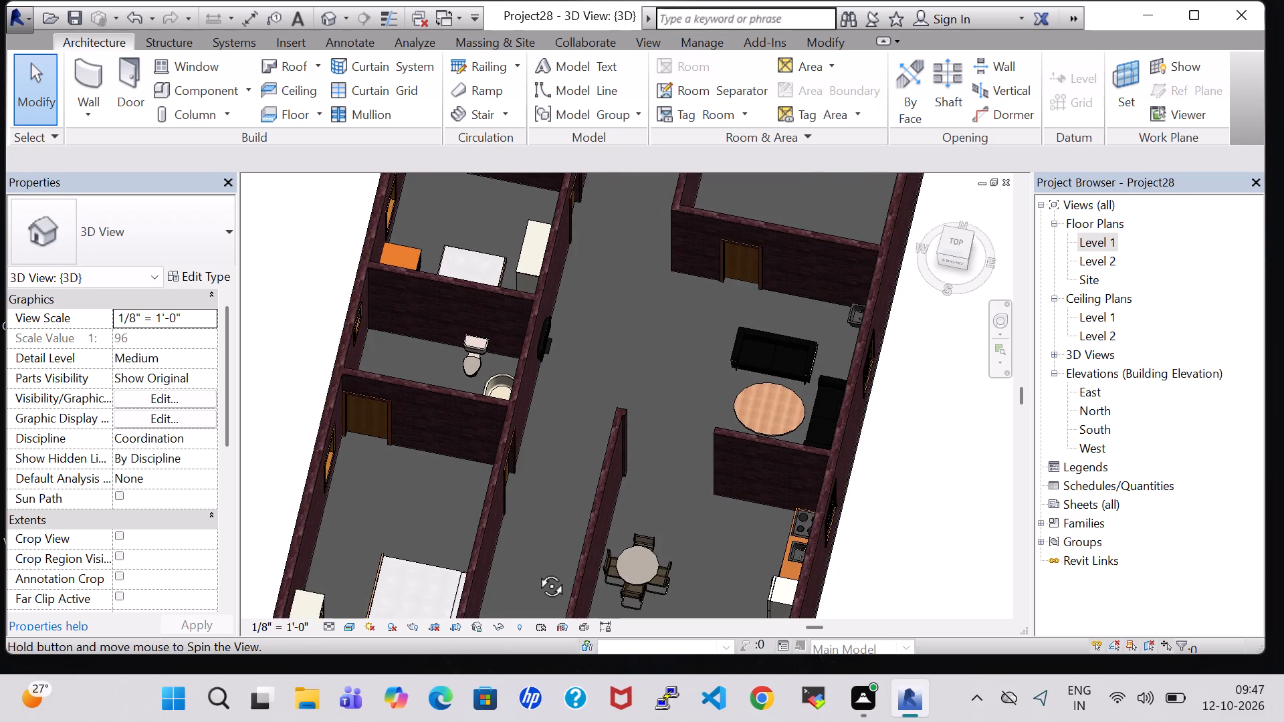
pyautogui.keyDown('shift'); pyautogui.moveTo(536, 571); pyautogui.dragTo(548, 541, button='middle'); pyautogui.keyUp('shift')
pyautogui.keyDown('shift'); pyautogui.scroll(1, 470, 548); pyautogui.keyUp('shift')
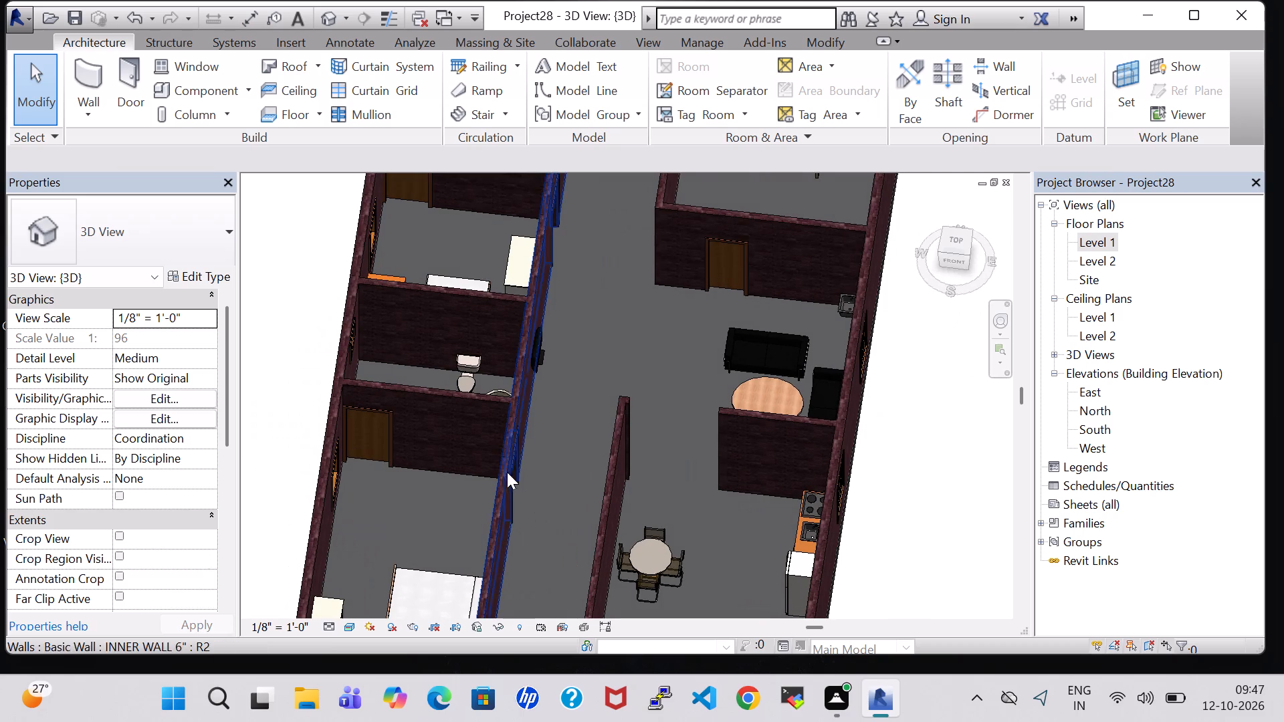
pyautogui.keyDown('shift'); pyautogui.moveTo(584, 361); pyautogui.dragTo(573, 408, button='middle'); pyautogui.keyUp('shift')
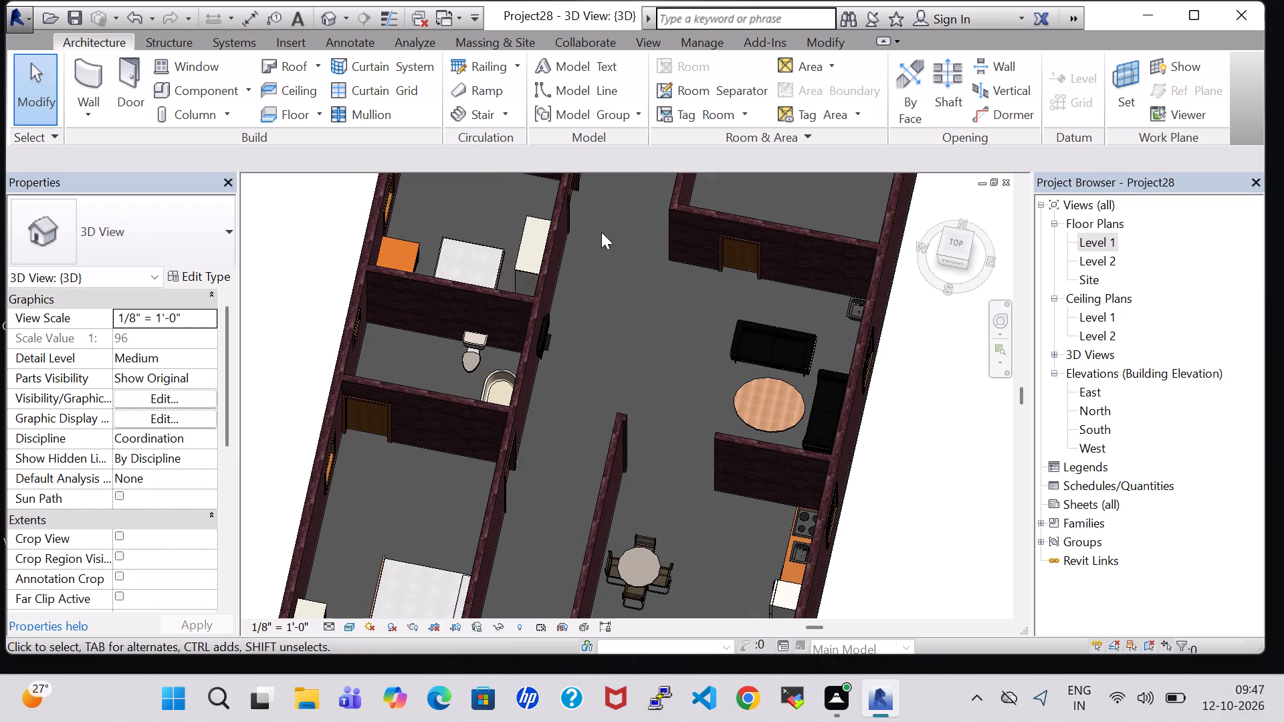
pyautogui.keyDown('shift'); pyautogui.moveTo(601, 232); pyautogui.dragTo(586, 280, button='middle'); pyautogui.keyUp('shift')
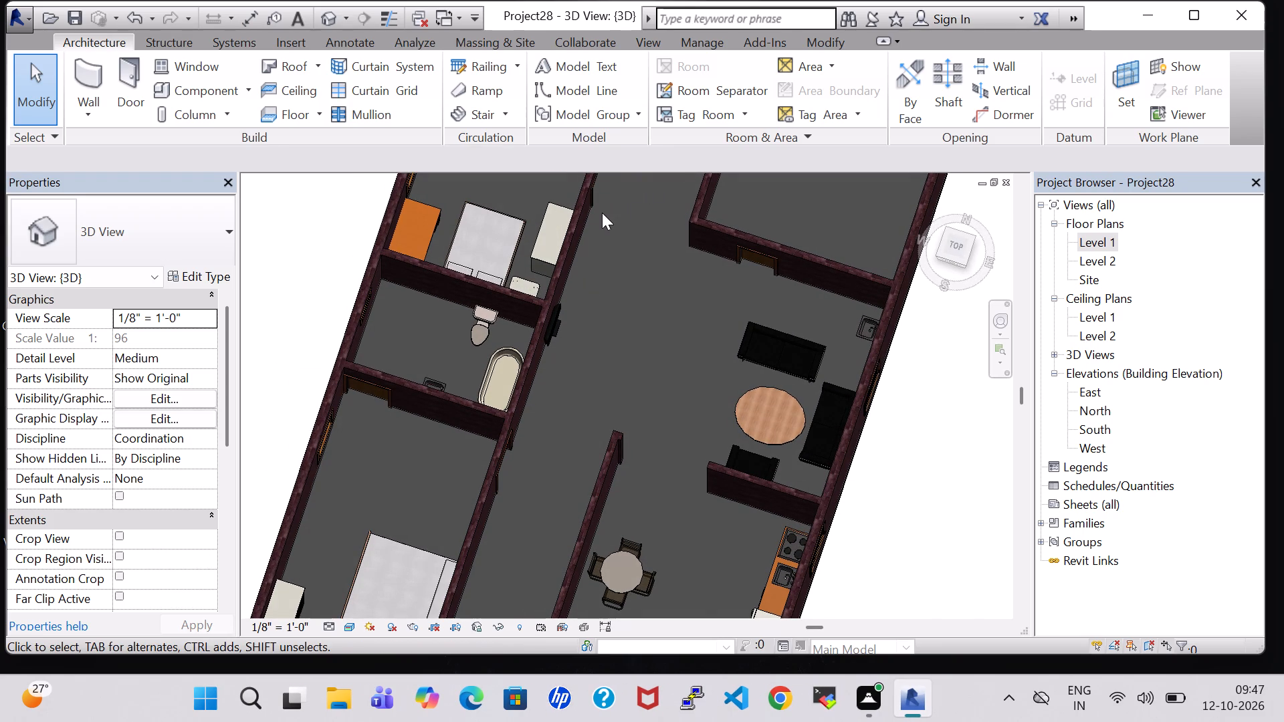
pyautogui.keyDown('shift'); pyautogui.moveTo(607, 213); pyautogui.dragTo(595, 273, button='middle'); pyautogui.keyUp('shift')
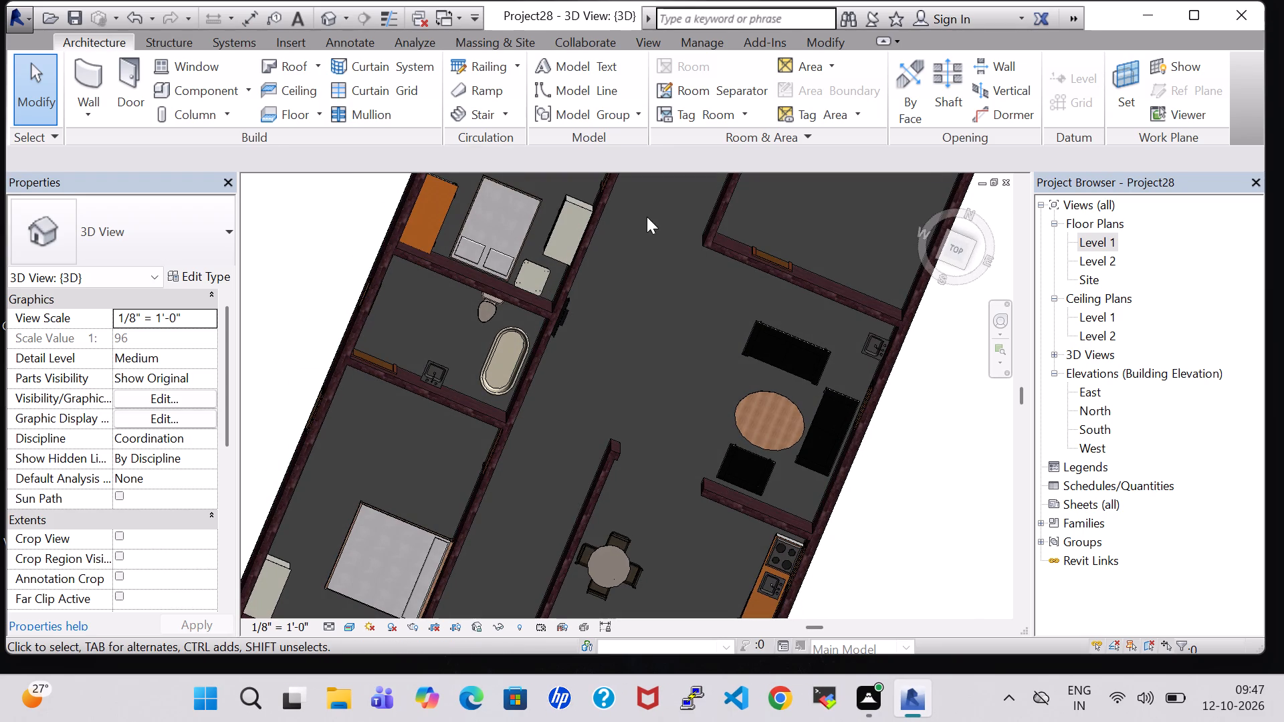
pyautogui.keyDown('shift'); pyautogui.moveTo(647, 217); pyautogui.dragTo(625, 274, button='middle'); pyautogui.keyUp('shift')
pyautogui.keyDown('shift'); pyautogui.scroll(1, 629, 264); pyautogui.keyUp('shift')
pyautogui.scroll(-3, 625, 269)
pyautogui.moveTo(657, 220); pyautogui.dragTo(612, 288, button='middle')
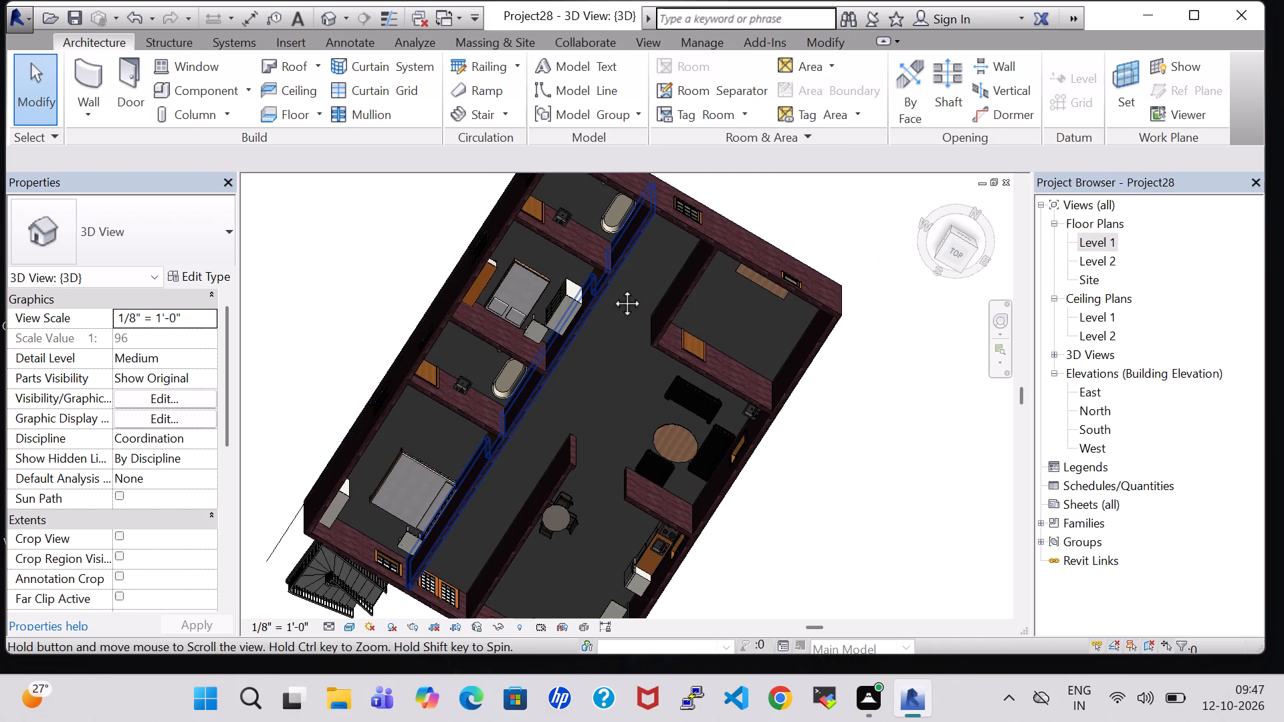
pyautogui.moveTo(612, 288); pyautogui.dragTo(605, 297, button='middle')
pyautogui.keyDown('shift'); pyautogui.moveTo(604, 302); pyautogui.dragTo(613, 225, button='middle'); pyautogui.keyUp('shift')
pyautogui.keyDown('shift'); pyautogui.scroll(1, 604, 302); pyautogui.keyUp('shift')
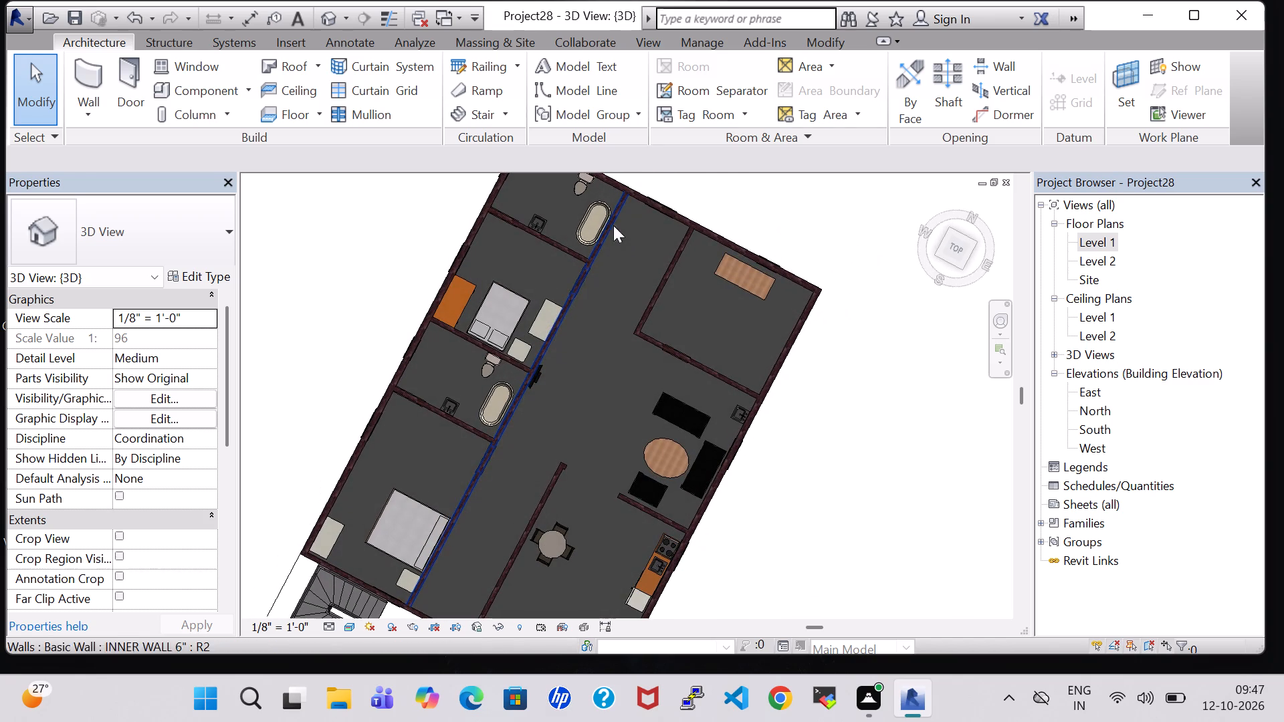
pyautogui.keyDown('shift'); pyautogui.moveTo(593, 377); pyautogui.dragTo(609, 296, button='middle'); pyautogui.keyUp('shift')
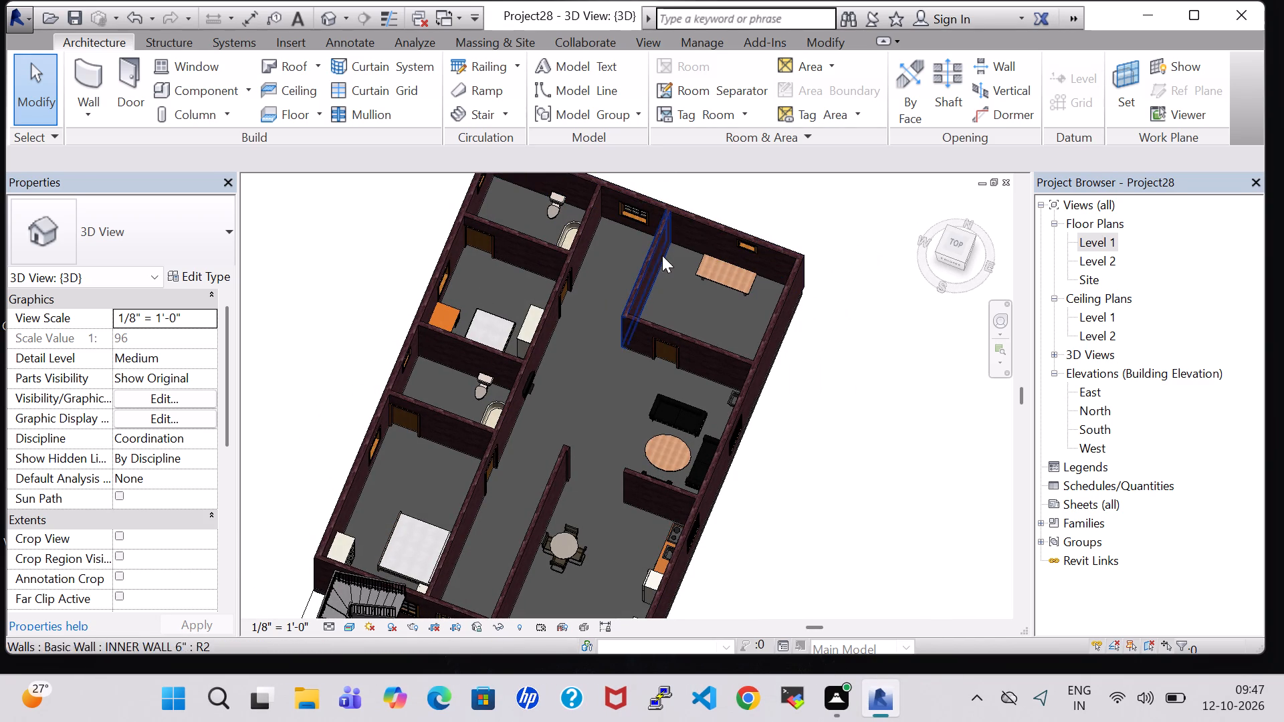
pyautogui.scroll(-1, 601, 352)
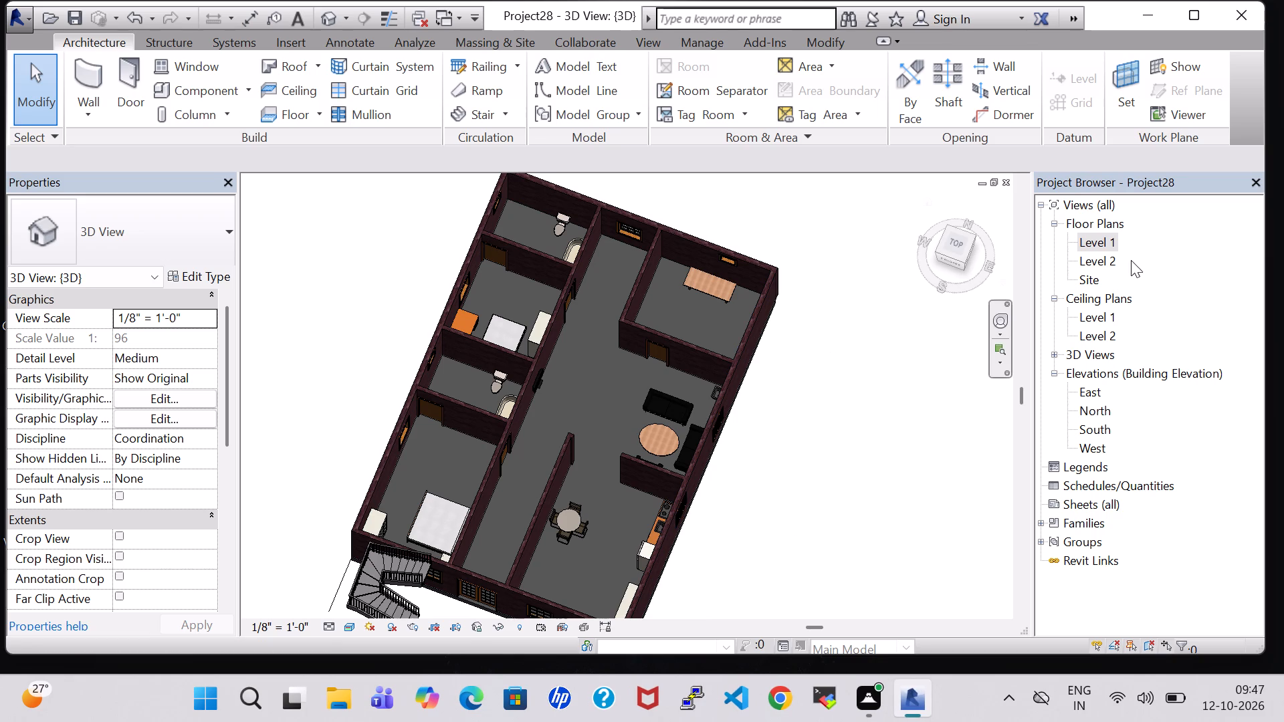
# Open the Level 1 floor plan and bring the whole house into view.
pyautogui.doubleClick(1084, 240)
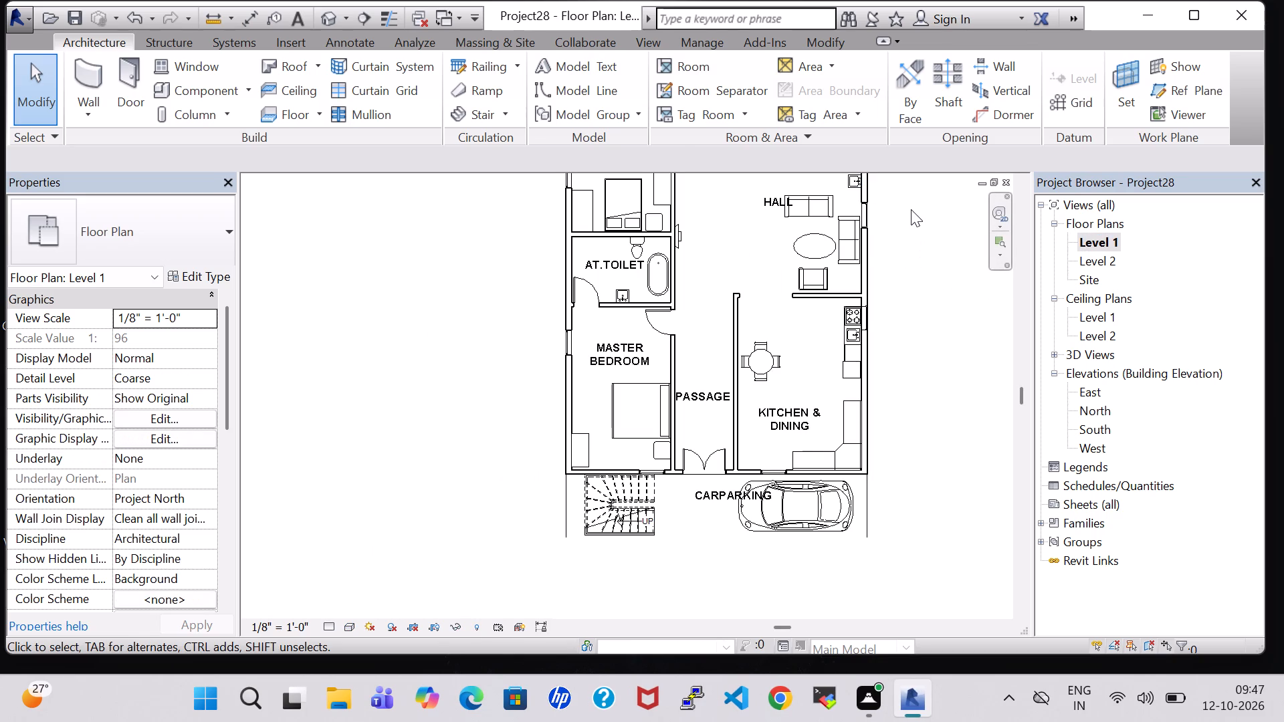
pyautogui.scroll(-1, 897, 257)
pyautogui.scroll(-1, 832, 252)
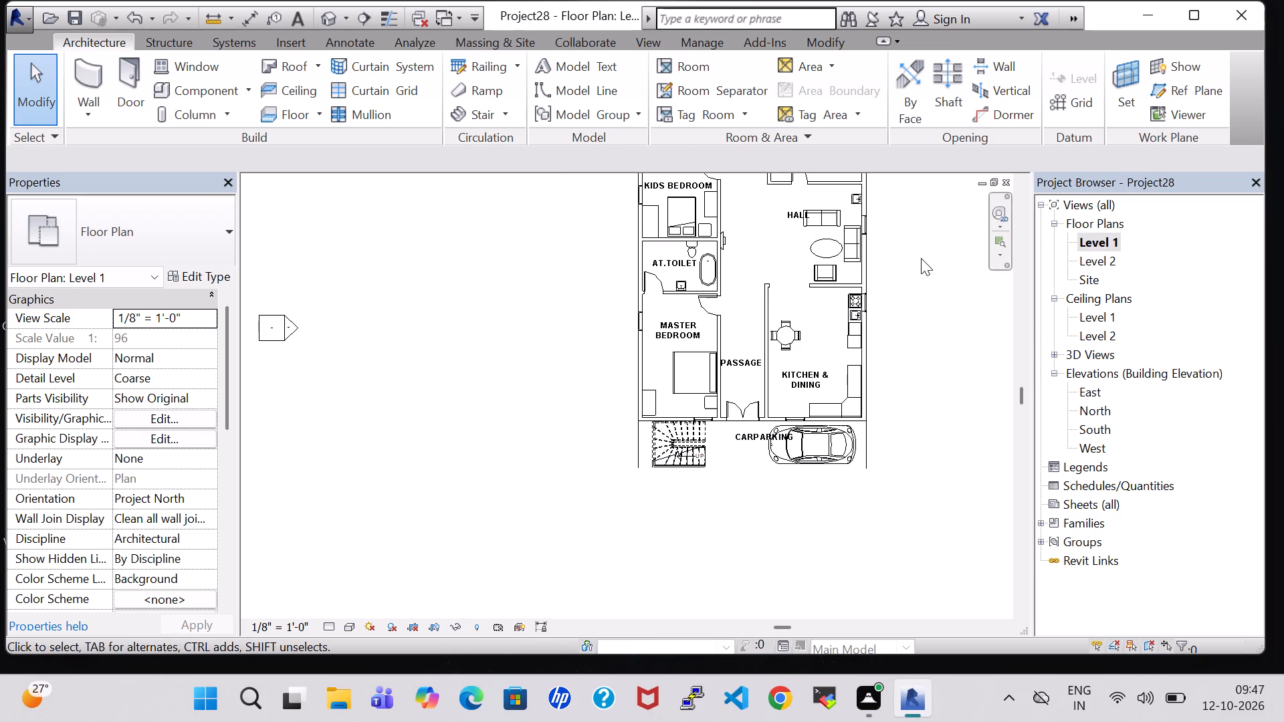
pyautogui.click(931, 256)
pyautogui.moveTo(928, 256); pyautogui.dragTo(874, 385, button='middle')
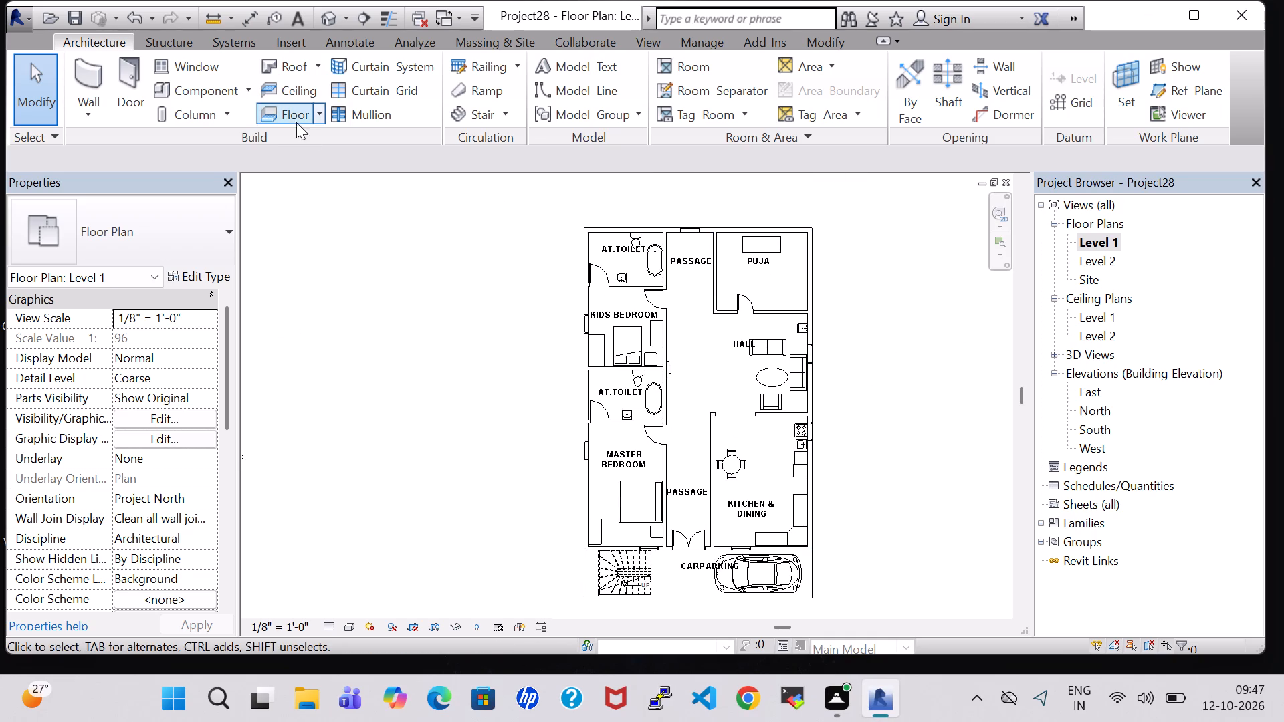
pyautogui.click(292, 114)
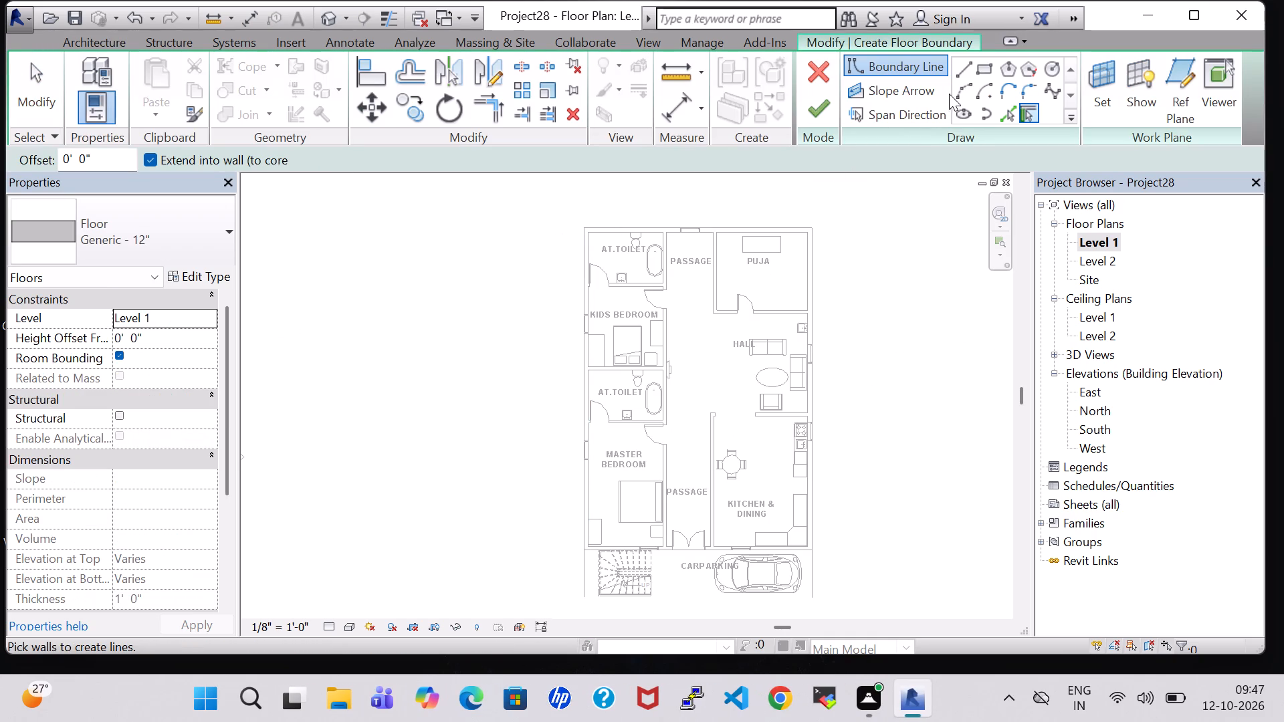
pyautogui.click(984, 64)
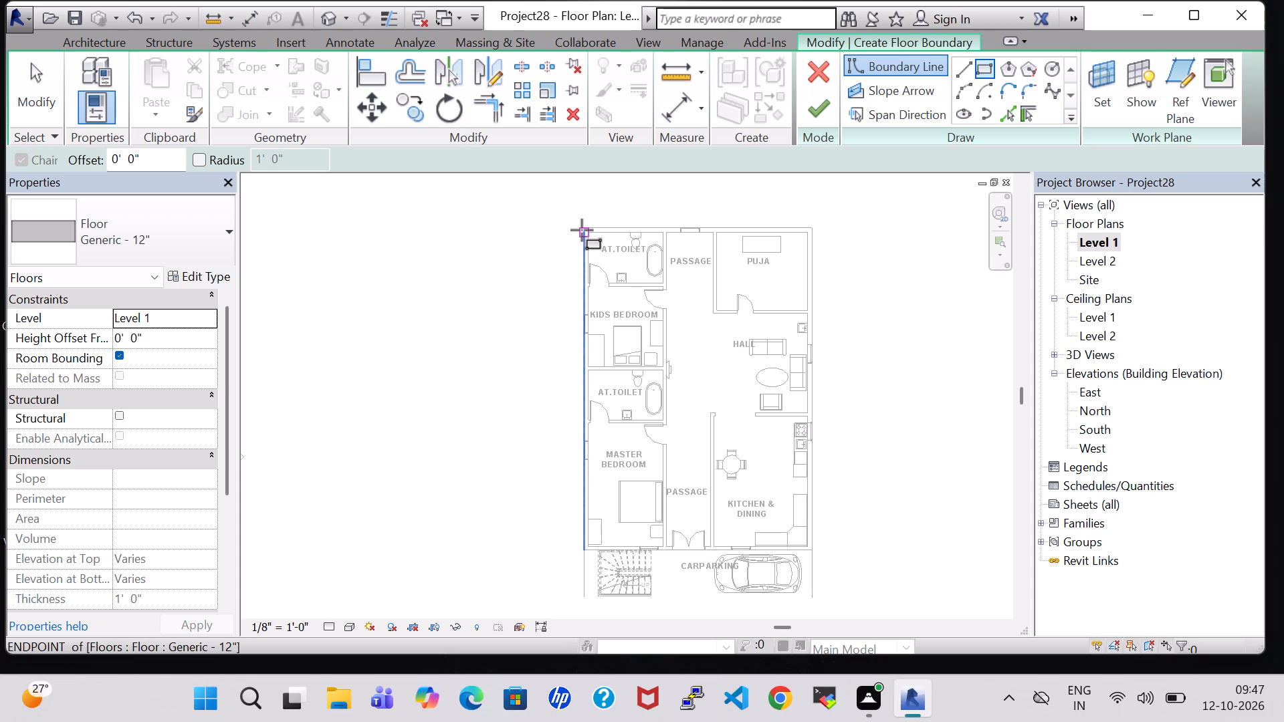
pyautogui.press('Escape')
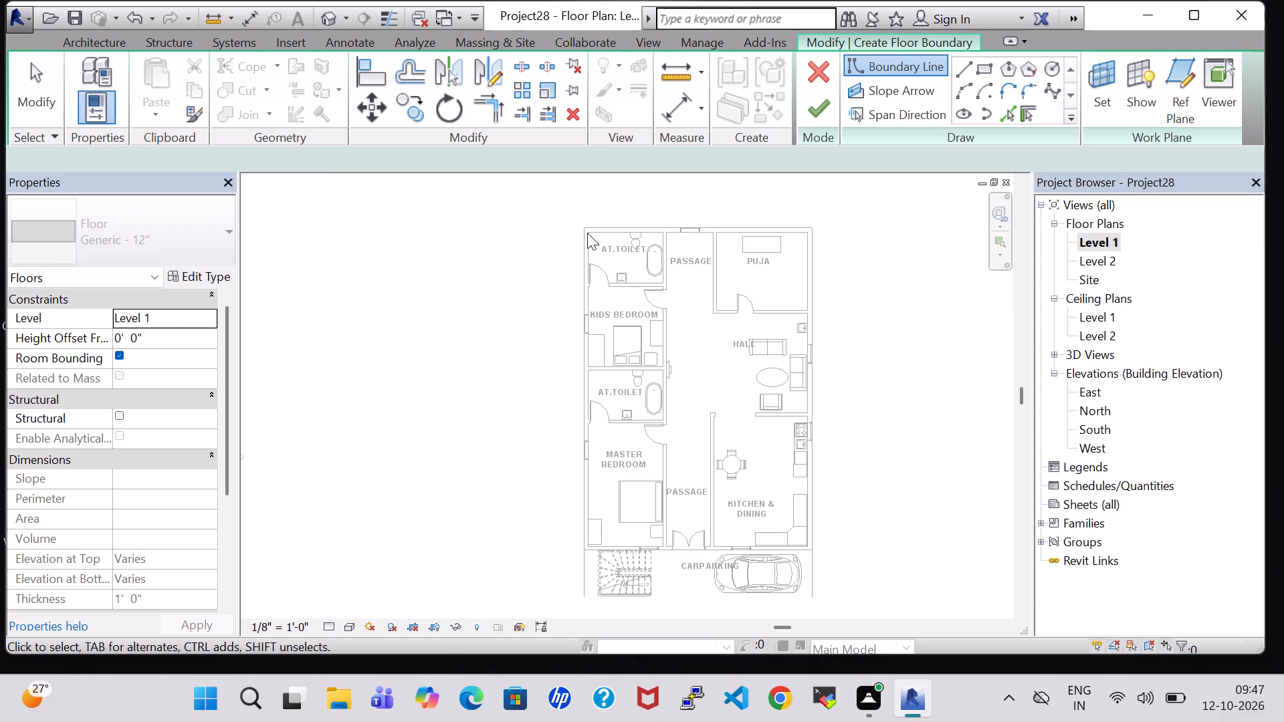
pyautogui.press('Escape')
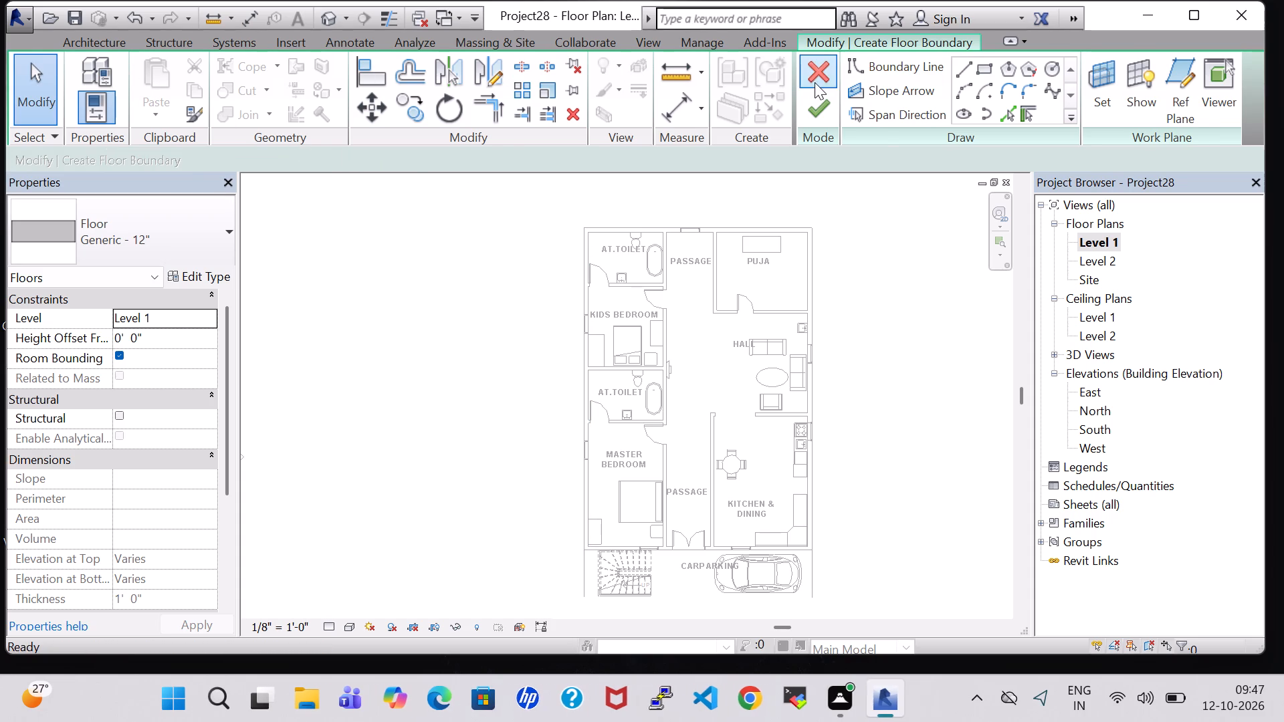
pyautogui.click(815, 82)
# Create a non-sloped Generic - 12" footprint roof on Level 2 over the house, excluding the carparking, and attach the highlighted walls to it.
pyautogui.click(280, 66)
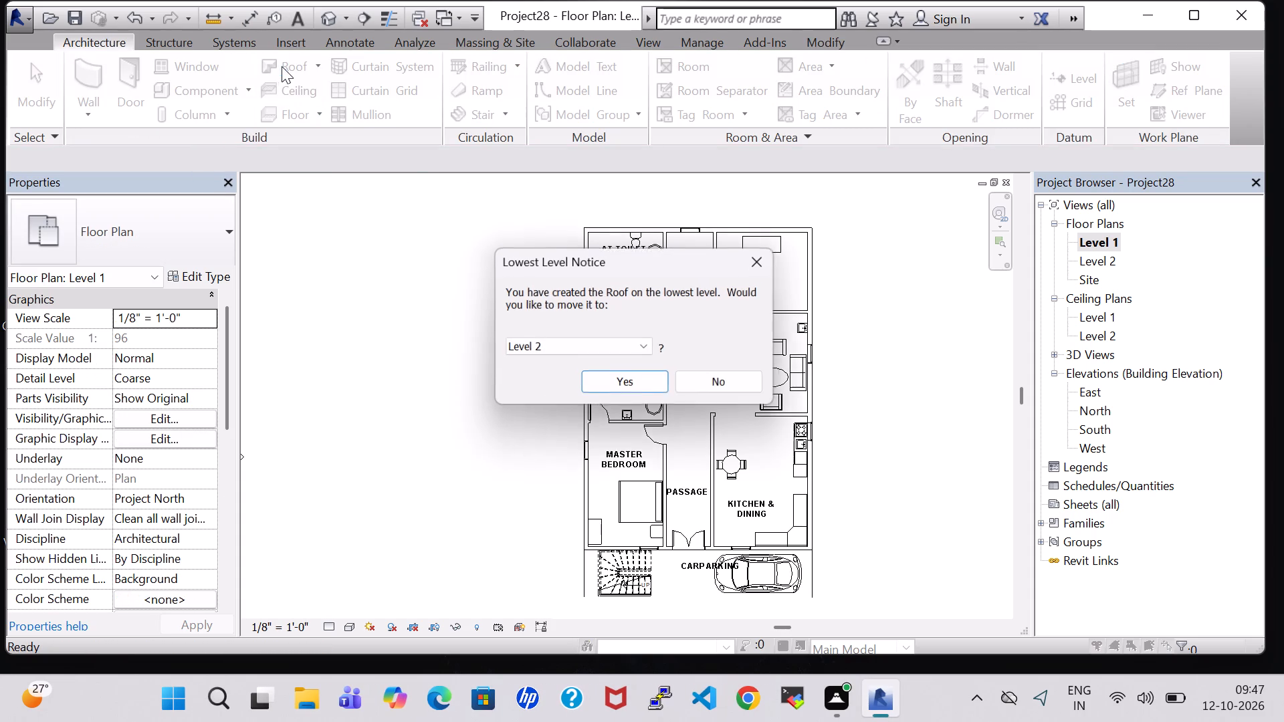
pyautogui.click(657, 387)
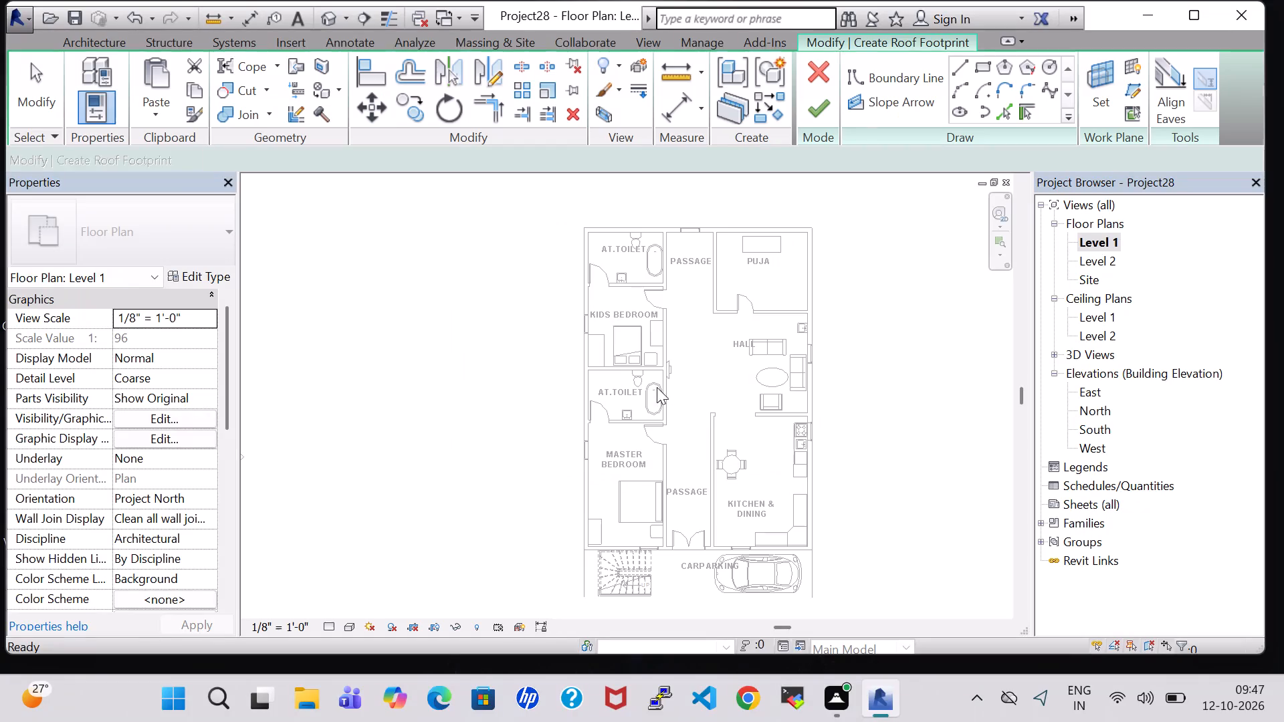
pyautogui.click(19, 160)
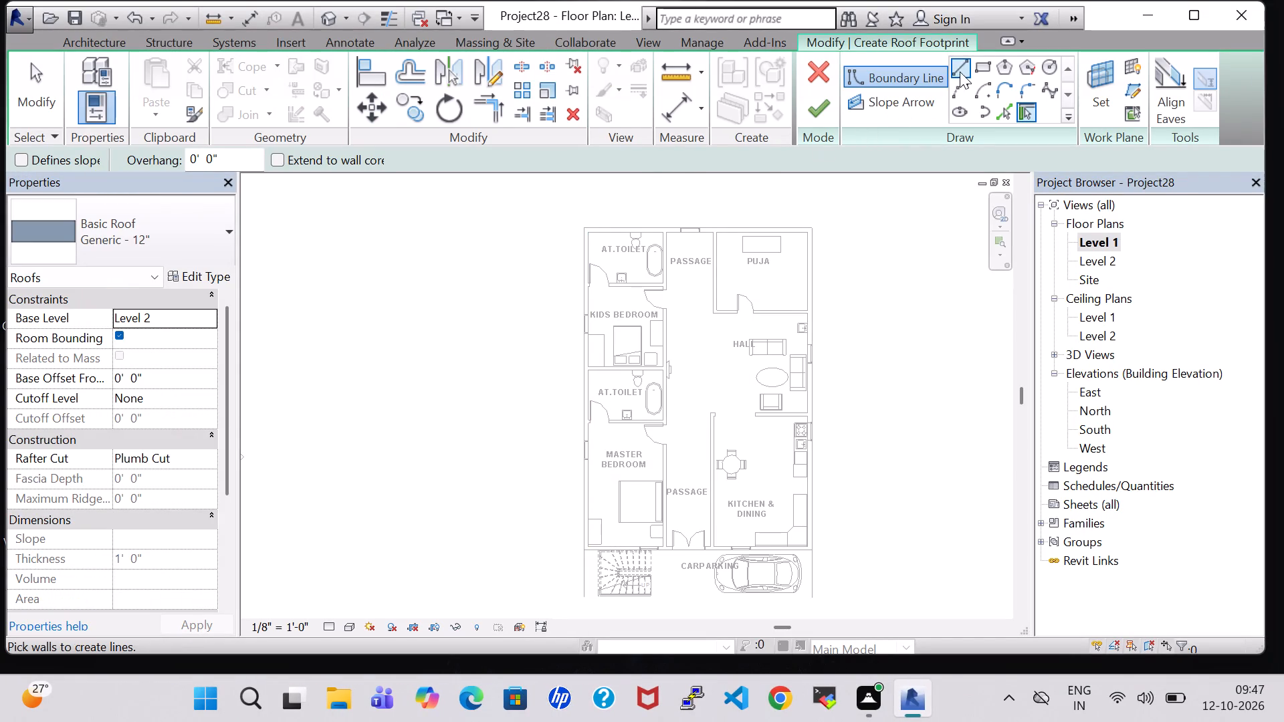
pyautogui.click(986, 64)
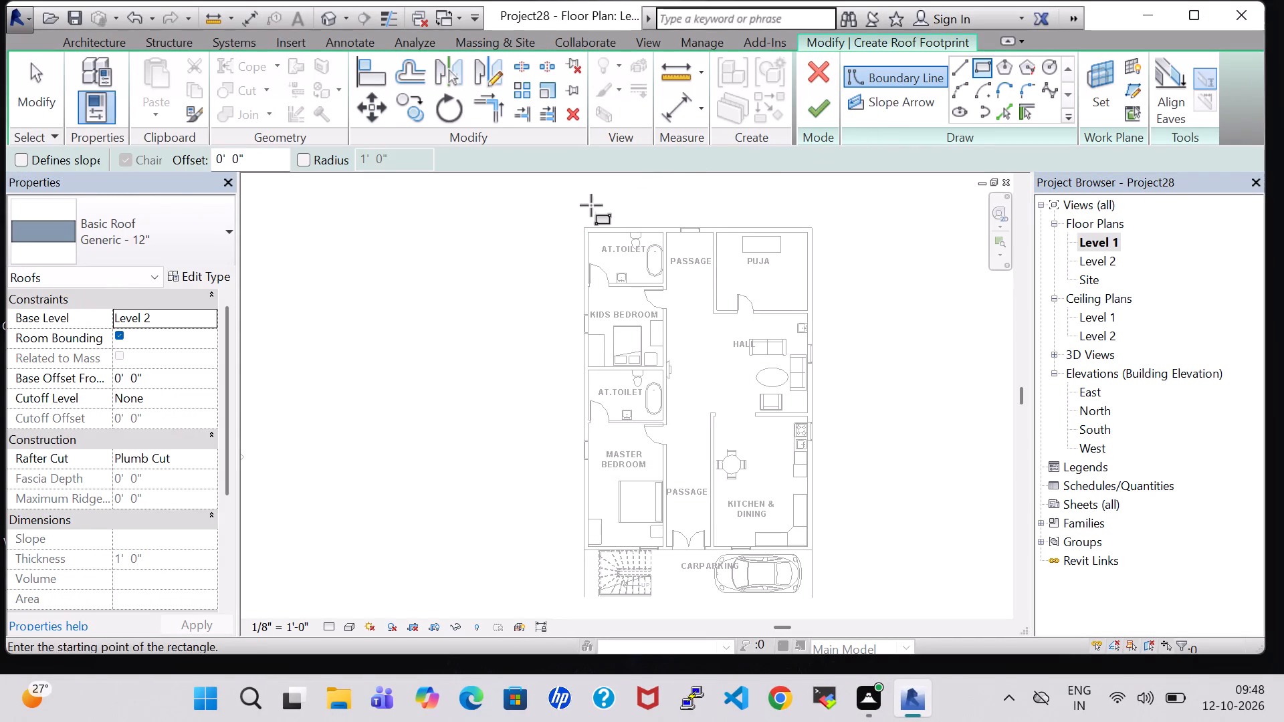
pyautogui.scroll(6, 584, 231)
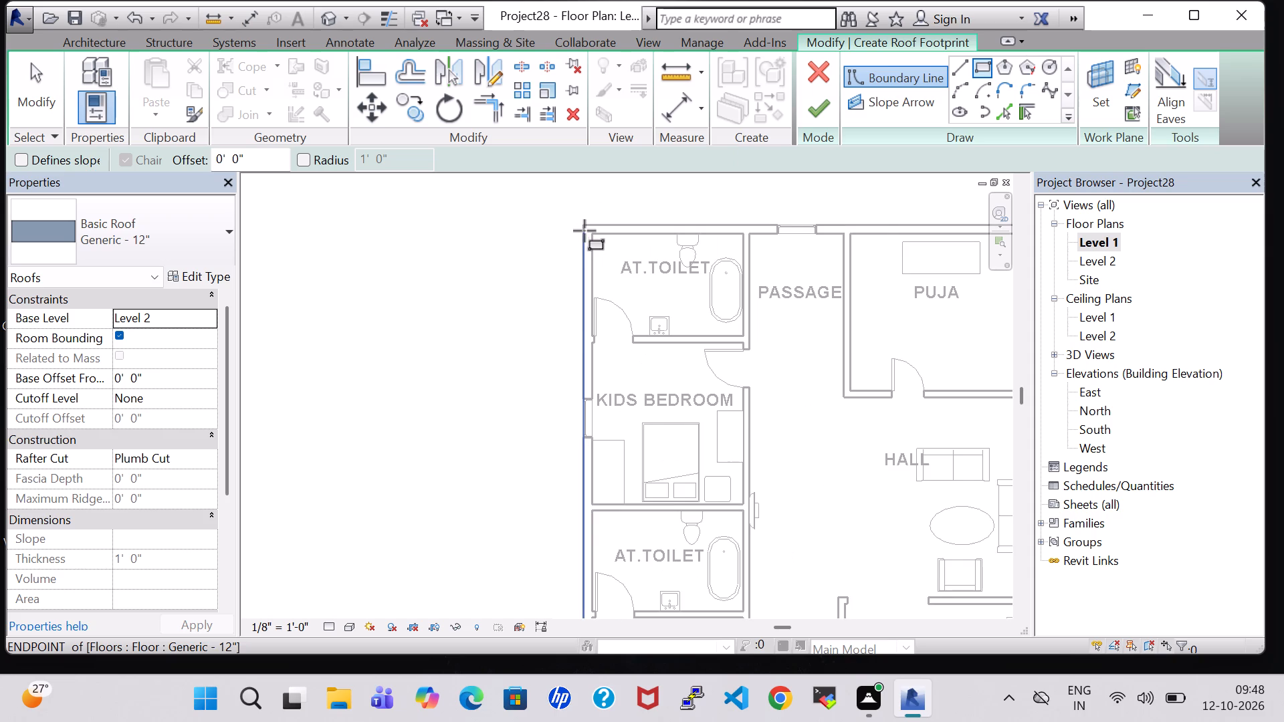
pyautogui.click(584, 229)
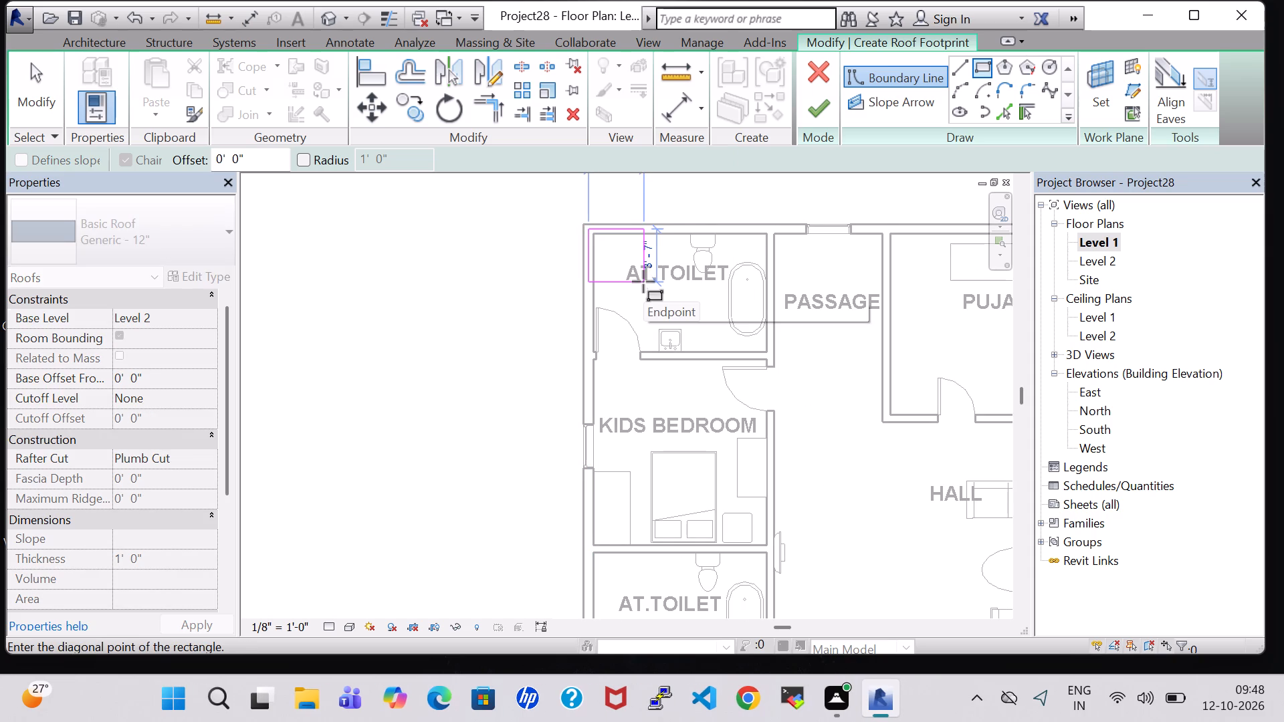
pyautogui.press('Escape')
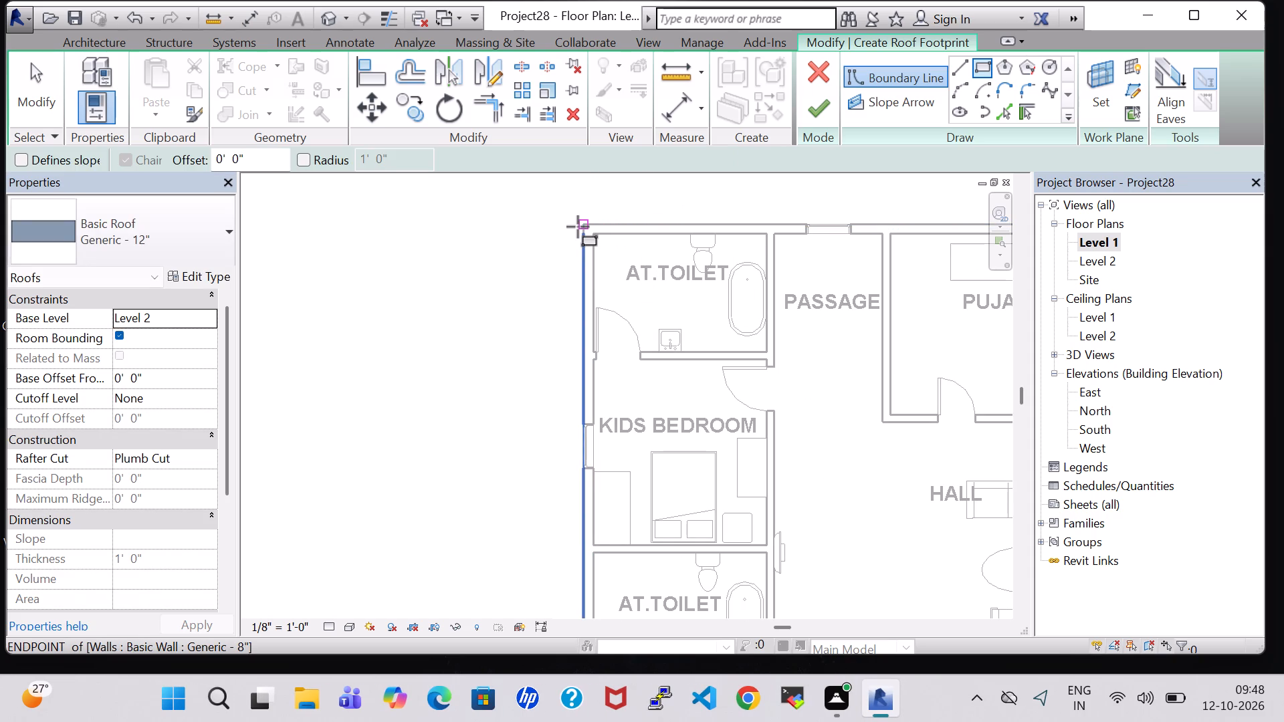
pyautogui.click(580, 225)
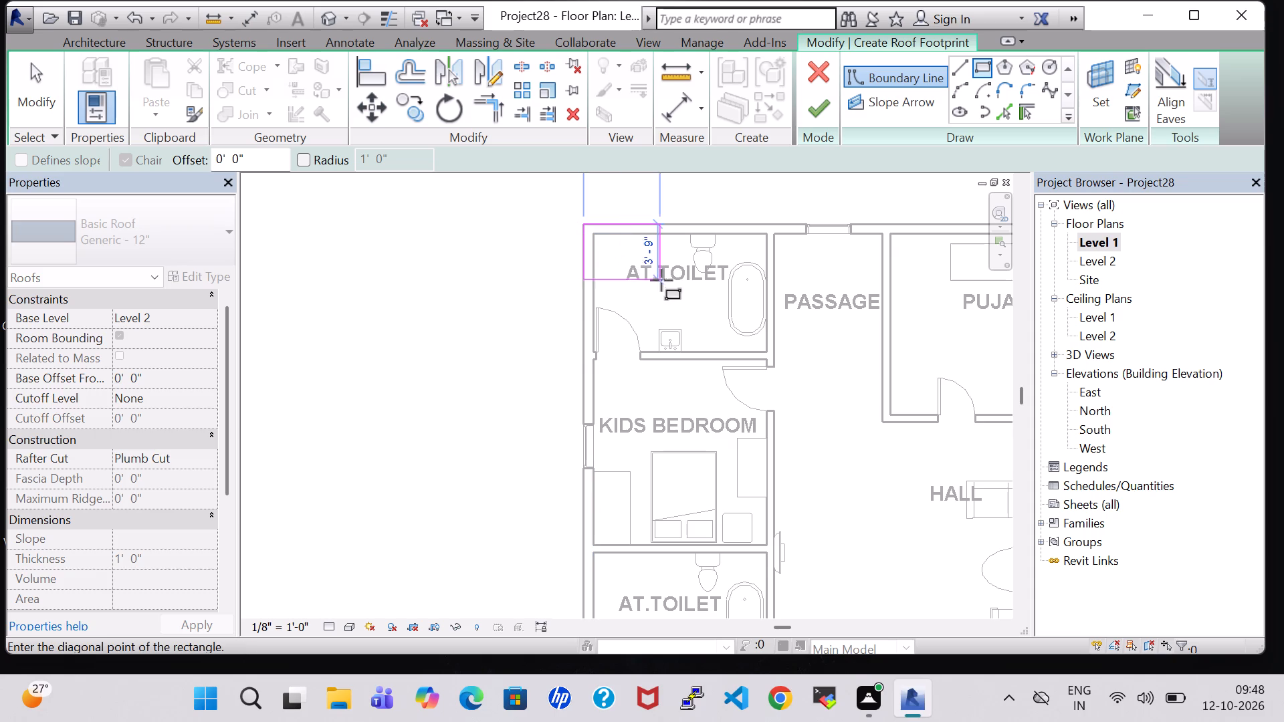
pyautogui.scroll(-5, 686, 306)
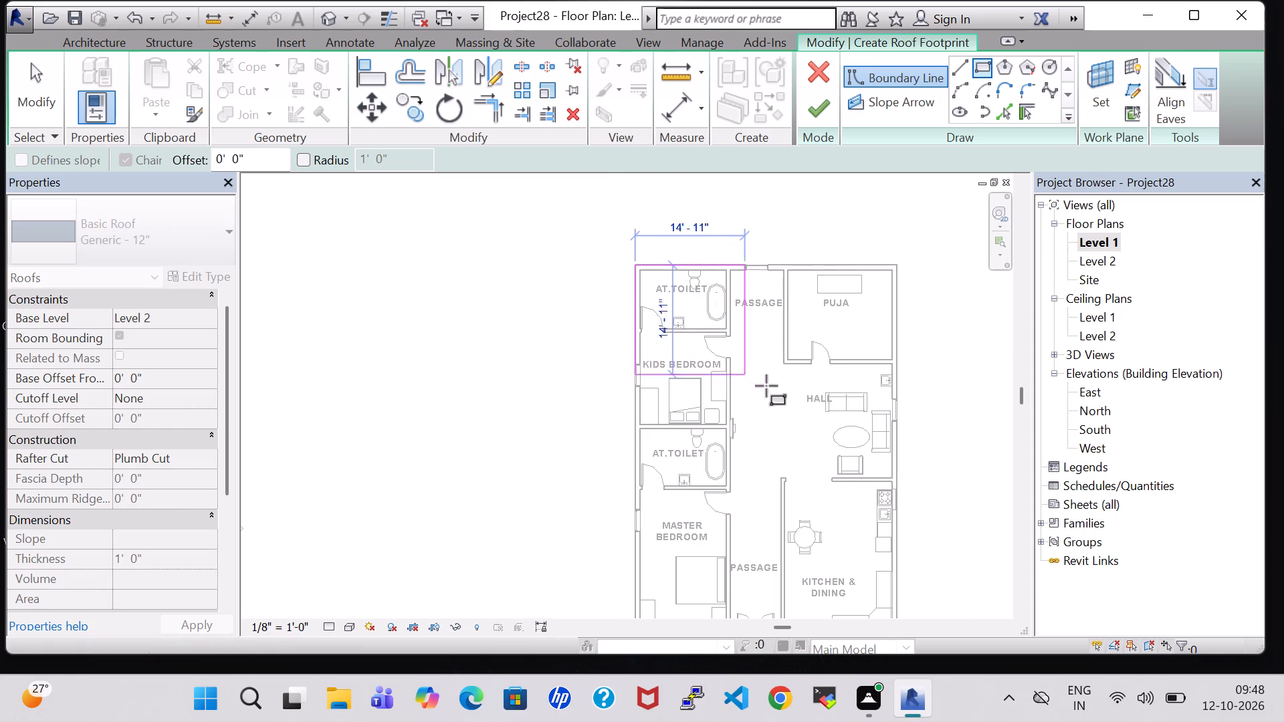
pyautogui.moveTo(879, 537); pyautogui.dragTo(849, 429, button='middle')
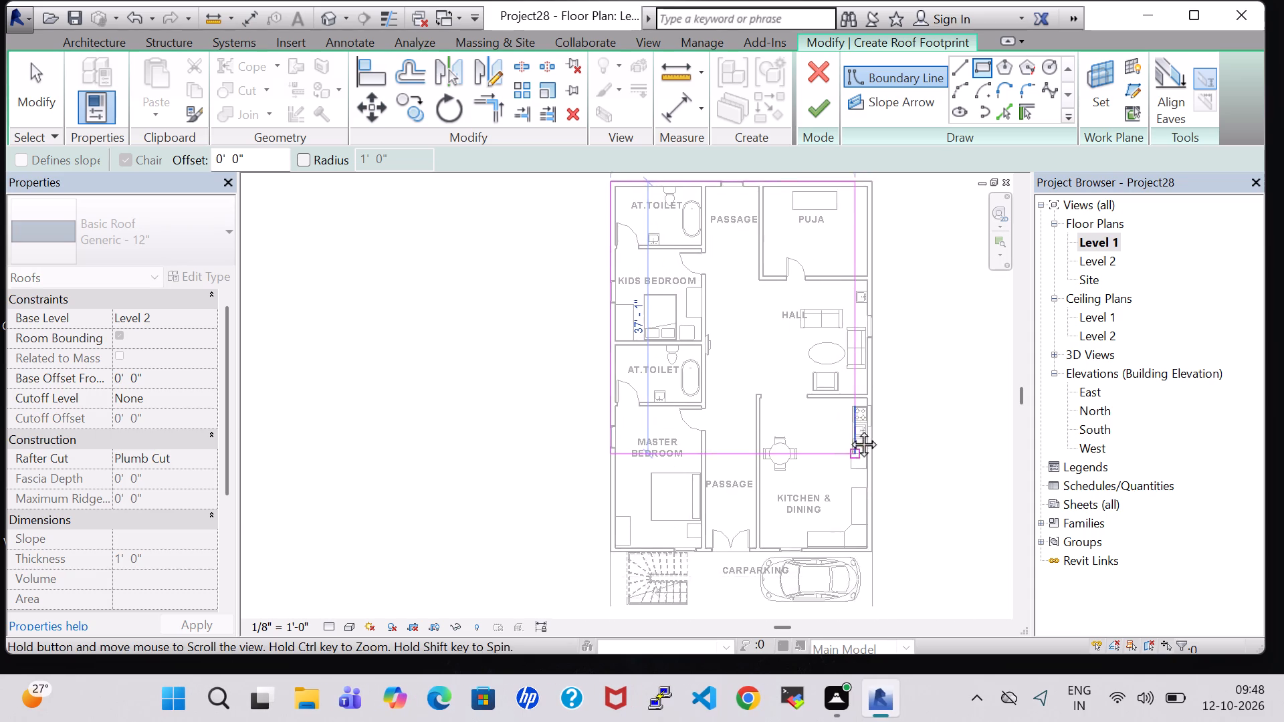
pyautogui.moveTo(849, 429); pyautogui.dragTo(837, 389, button='middle')
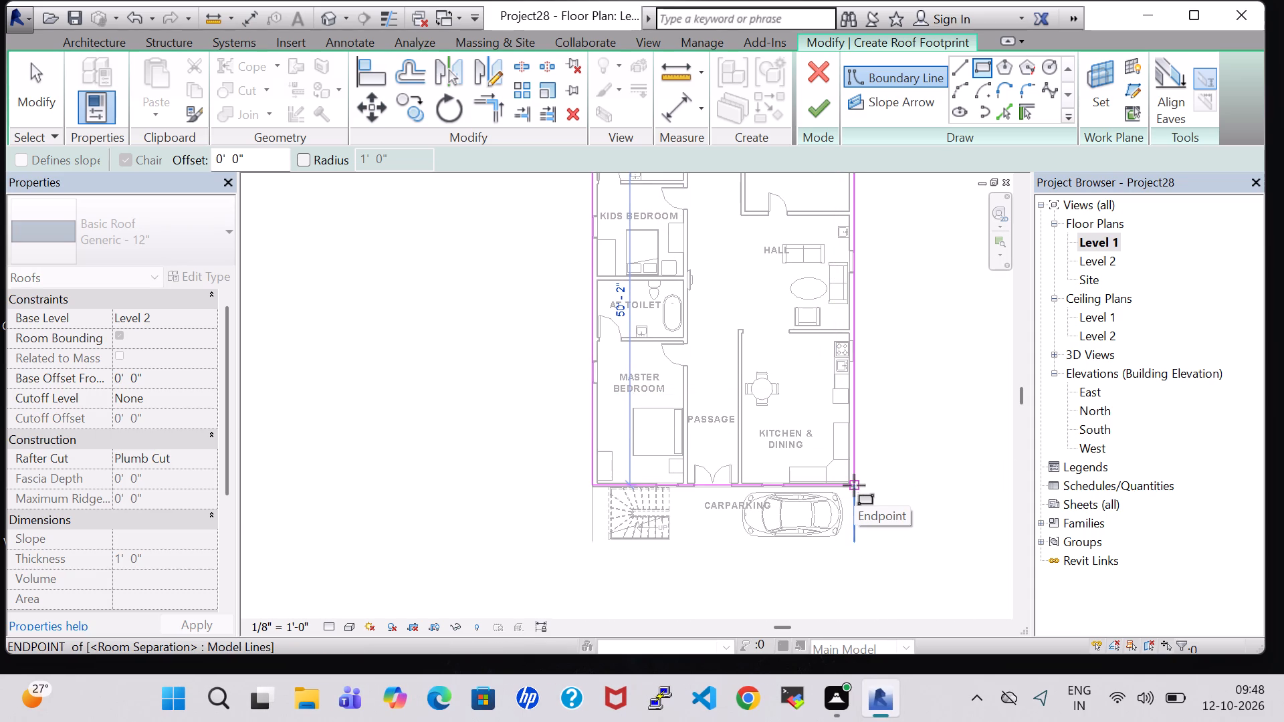
pyautogui.click(854, 485)
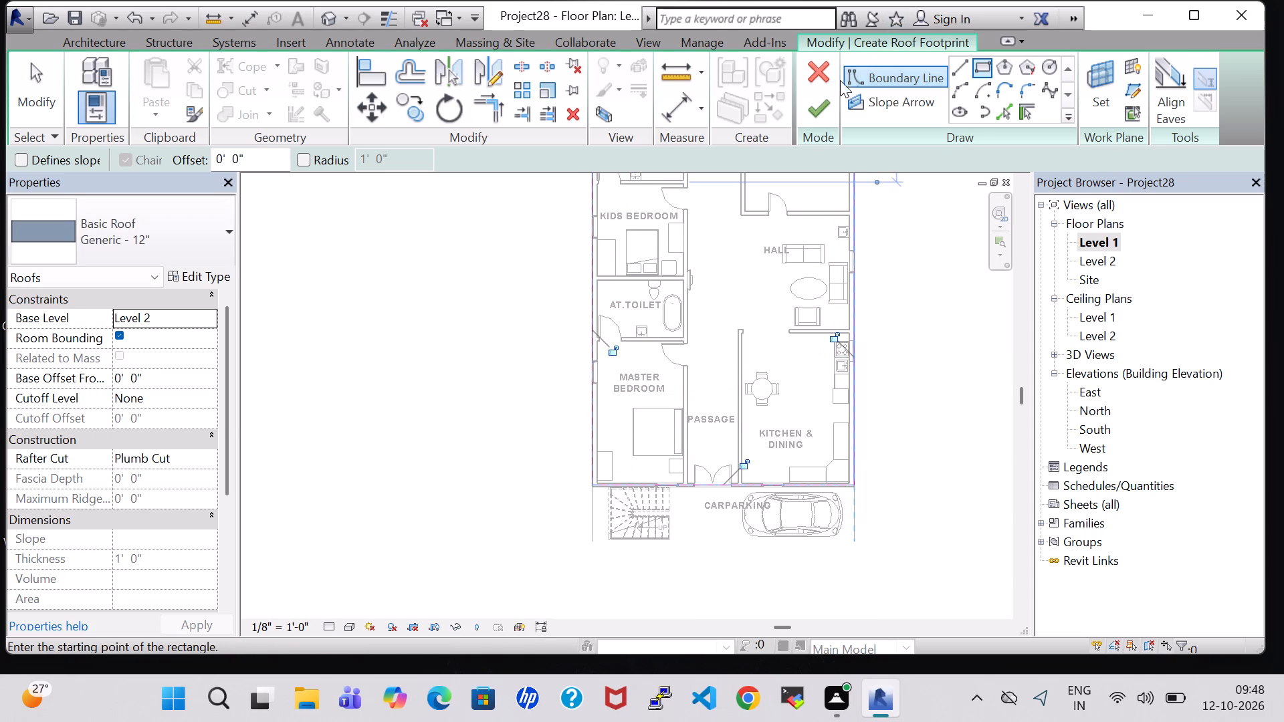
pyautogui.click(825, 96)
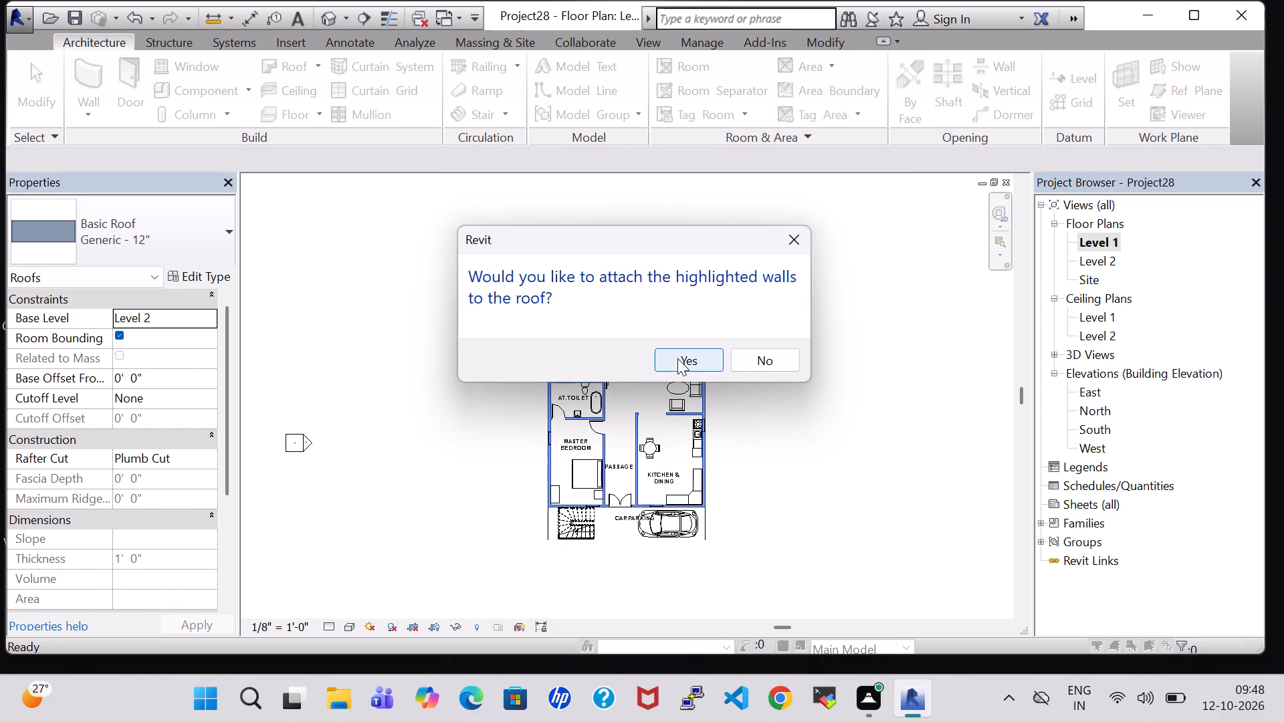
pyautogui.click(677, 358)
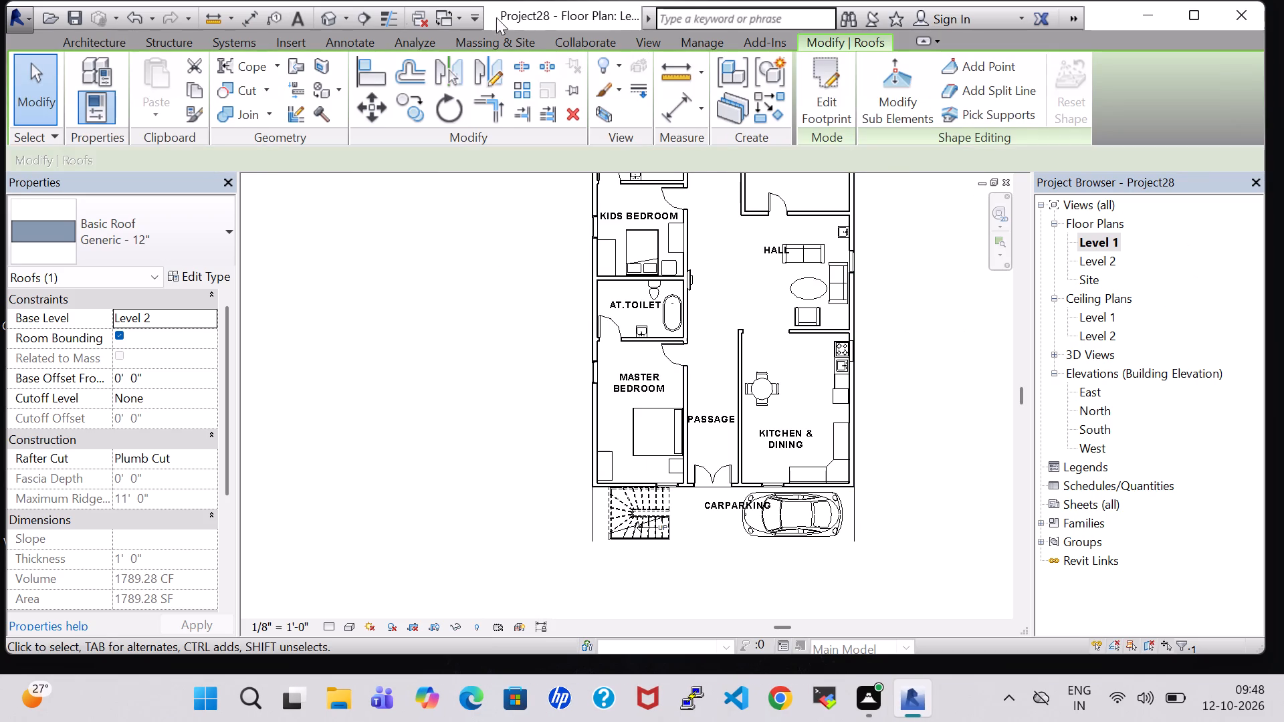
# Inspect the new roof, brick walls, exterior stair and car from above, the front and the side in the 3D view.
pyautogui.click(326, 17)
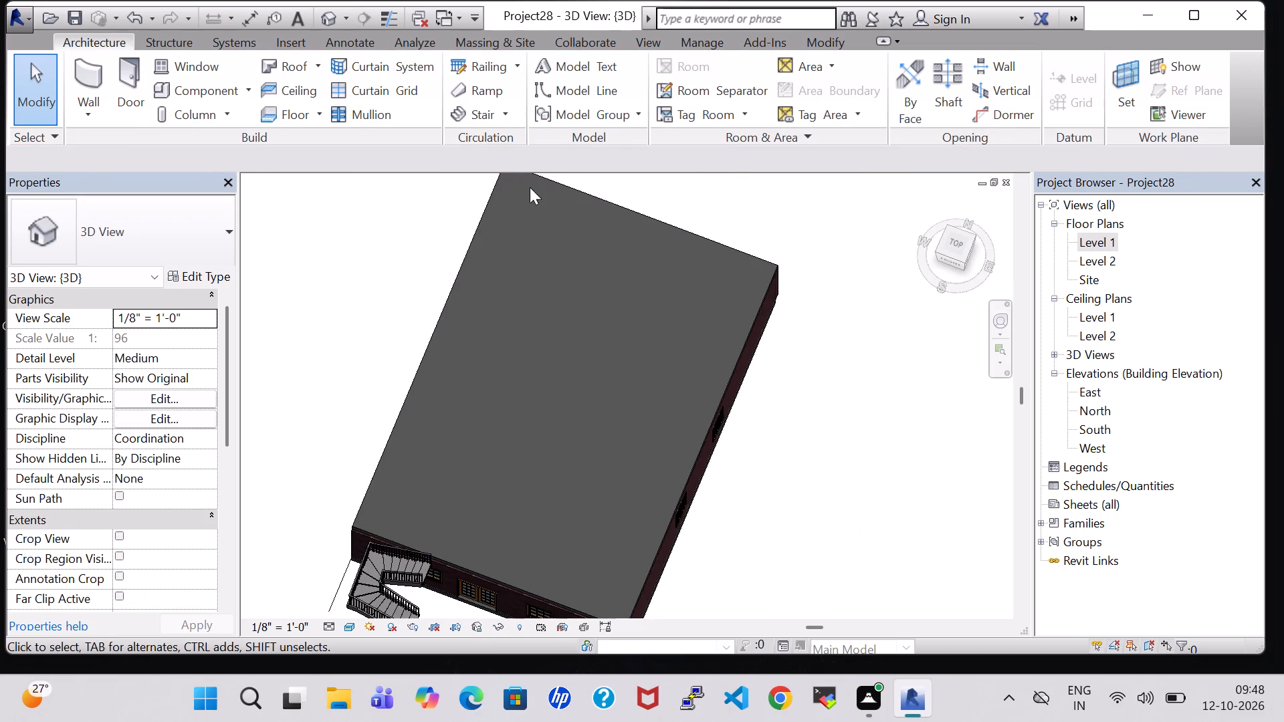
pyautogui.scroll(-2, 528, 235)
pyautogui.keyDown('shift'); pyautogui.moveTo(802, 446); pyautogui.dragTo(811, 440, button='middle'); pyautogui.keyUp('shift')
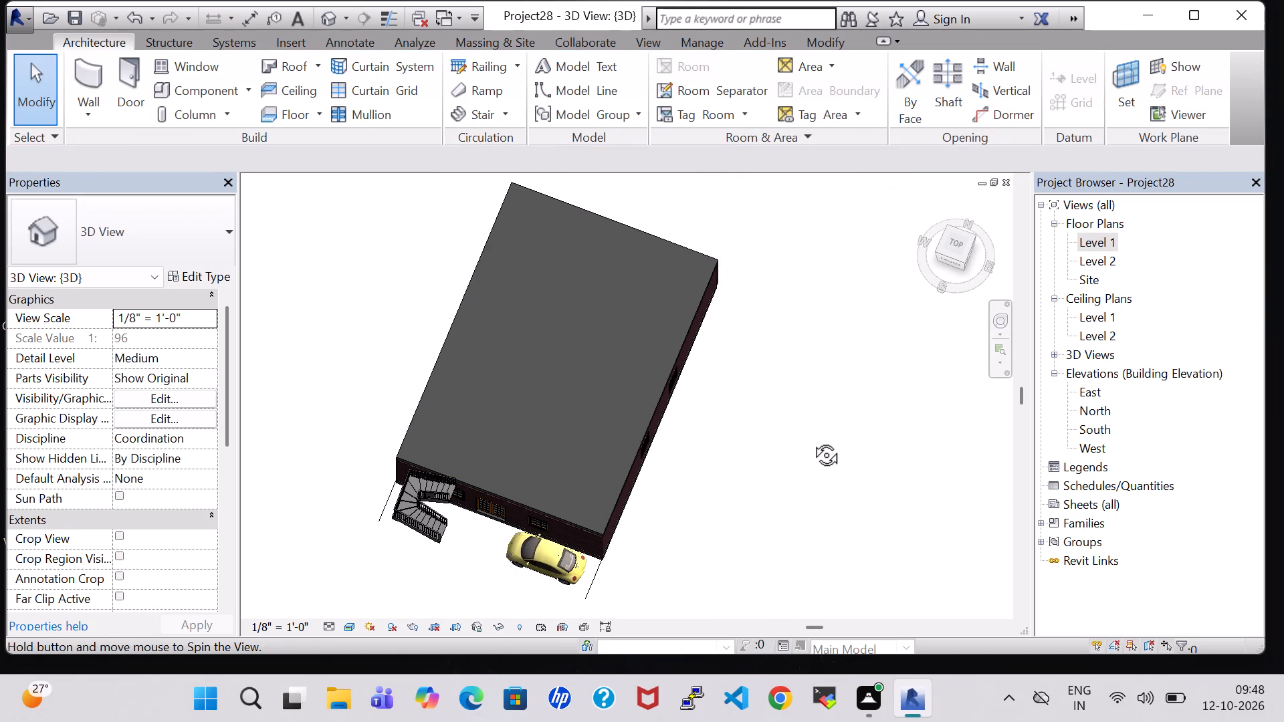
pyautogui.keyDown('shift'); pyautogui.moveTo(811, 440); pyautogui.dragTo(790, 245, button='middle'); pyautogui.keyUp('shift')
pyautogui.keyDown('shift'); pyautogui.moveTo(807, 439); pyautogui.dragTo(829, 303, button='middle'); pyautogui.keyUp('shift')
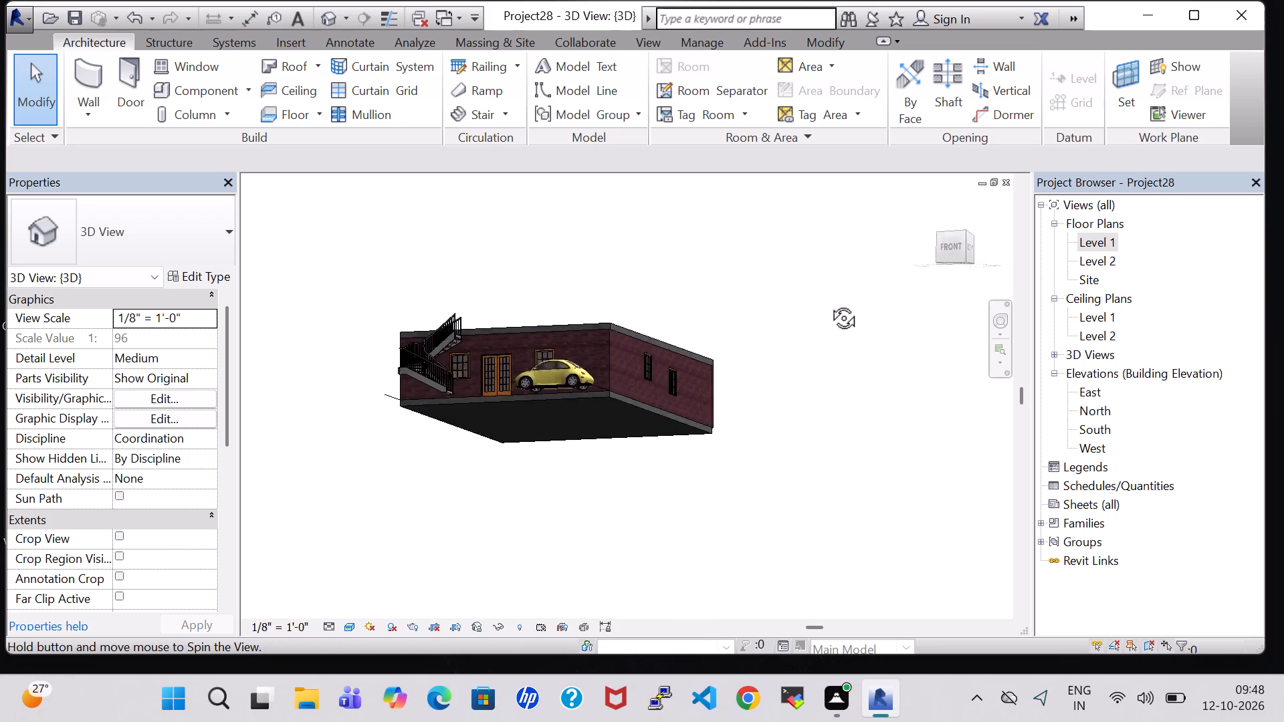
pyautogui.keyDown('shift'); pyautogui.moveTo(829, 303); pyautogui.dragTo(987, 342, button='middle'); pyautogui.keyUp('shift')
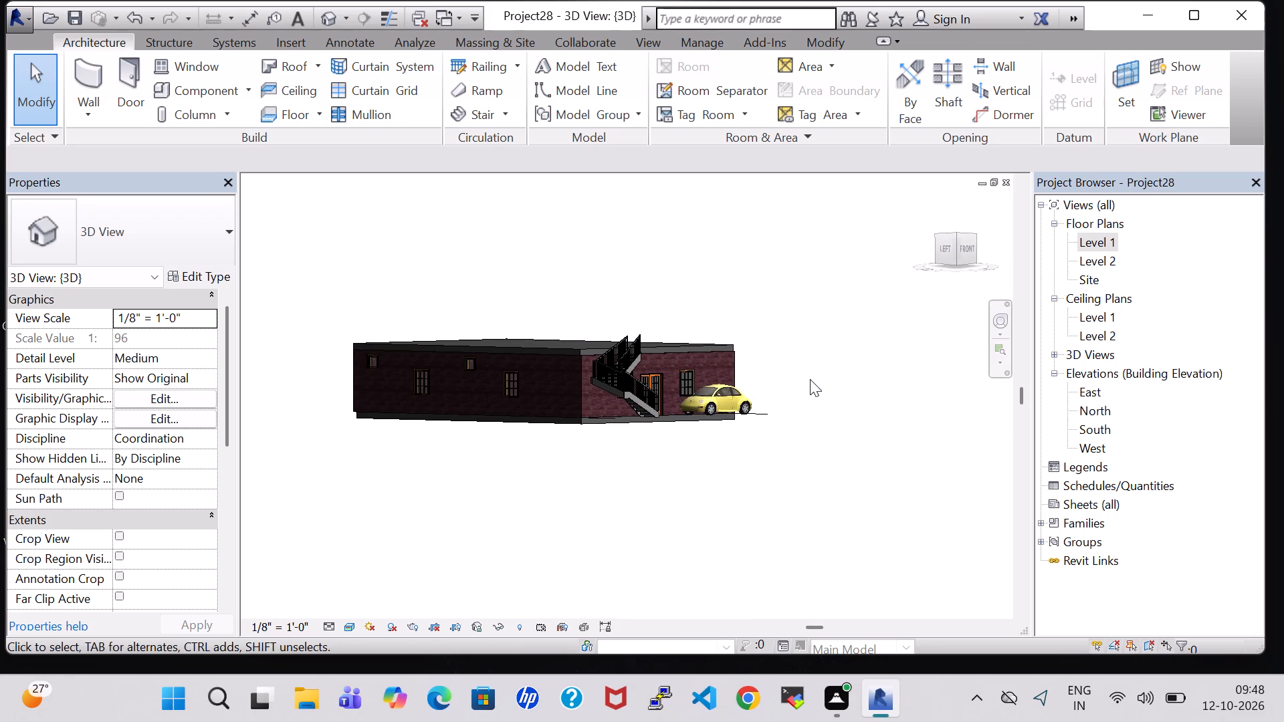
pyautogui.scroll(7, 788, 378)
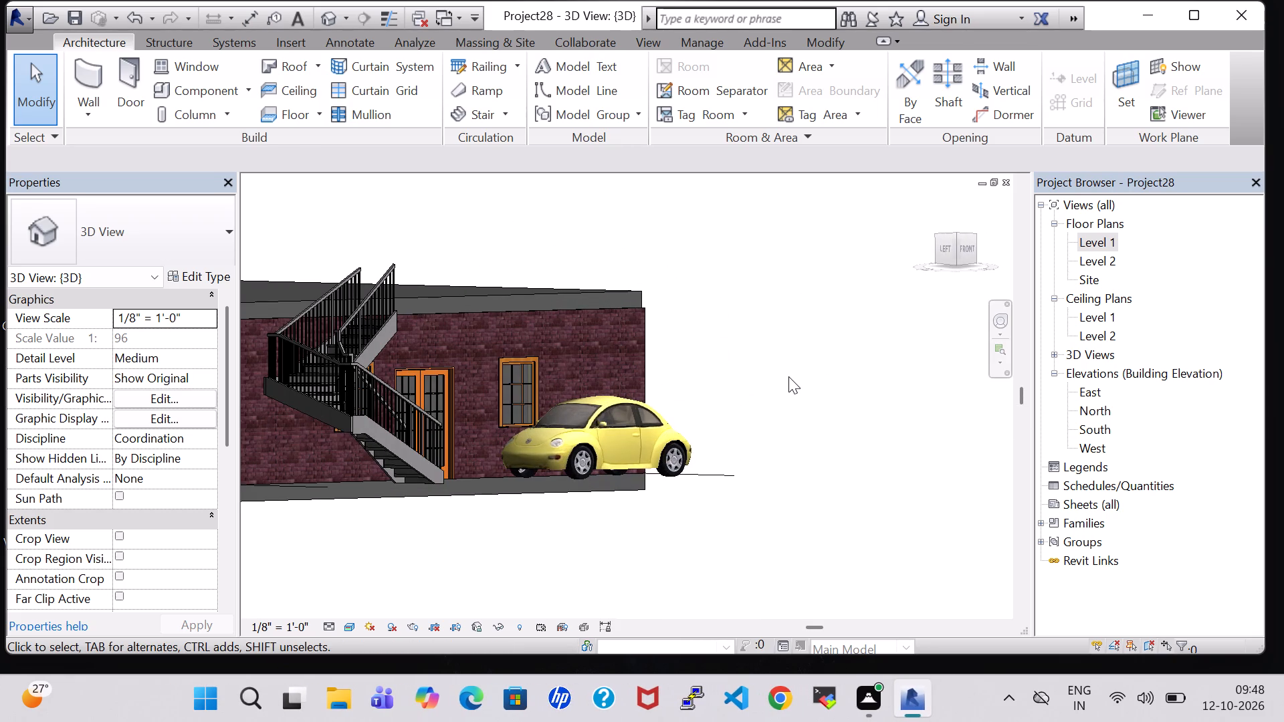
pyautogui.keyDown('shift'); pyautogui.moveTo(457, 216); pyautogui.dragTo(544, 240, button='middle'); pyautogui.keyUp('shift')
pyautogui.keyDown('shift'); pyautogui.scroll(1, 457, 216); pyautogui.keyUp('shift')
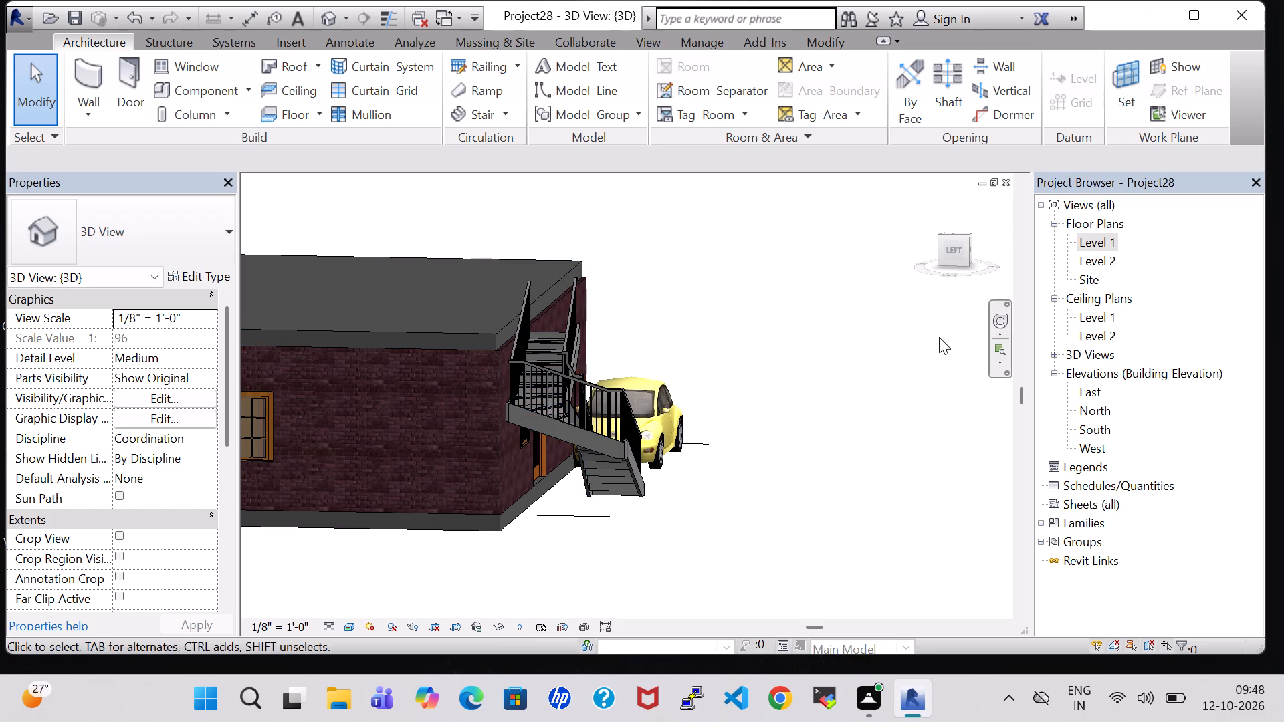
pyautogui.scroll(1, 801, 336)
pyautogui.scroll(-2, 801, 336)
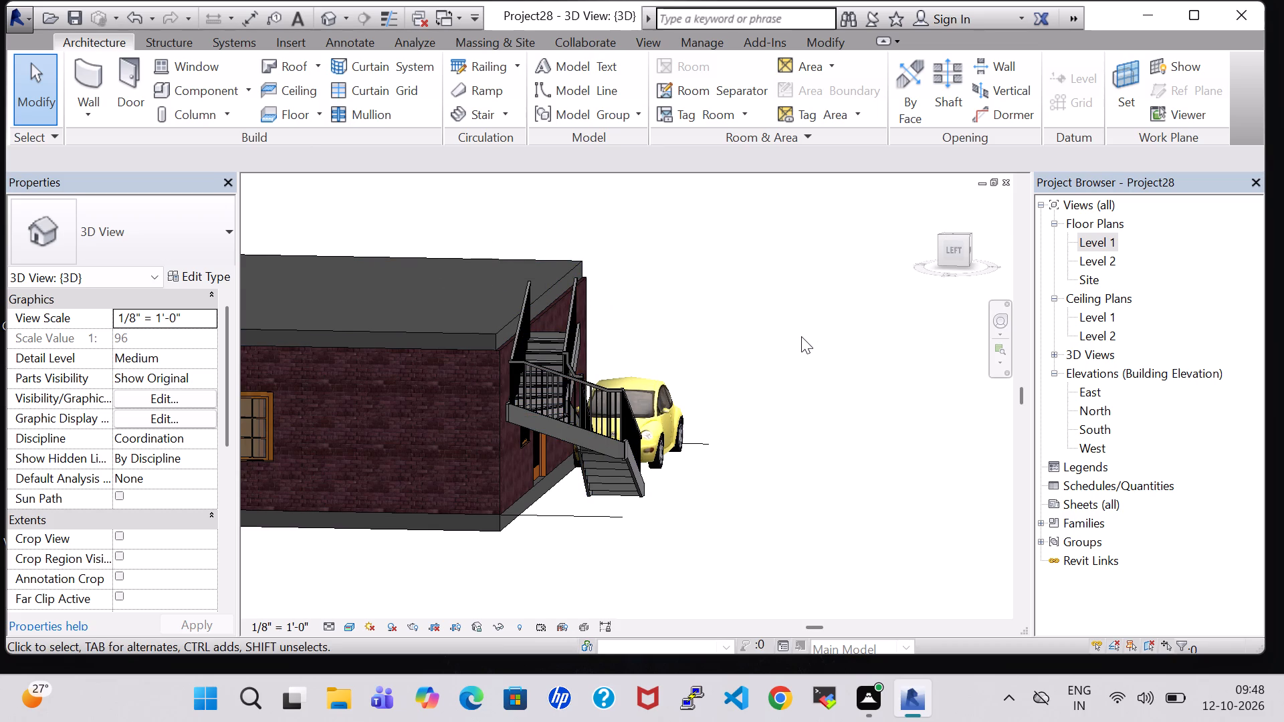
pyautogui.scroll(-2, 801, 336)
pyautogui.middleClick(782, 342)
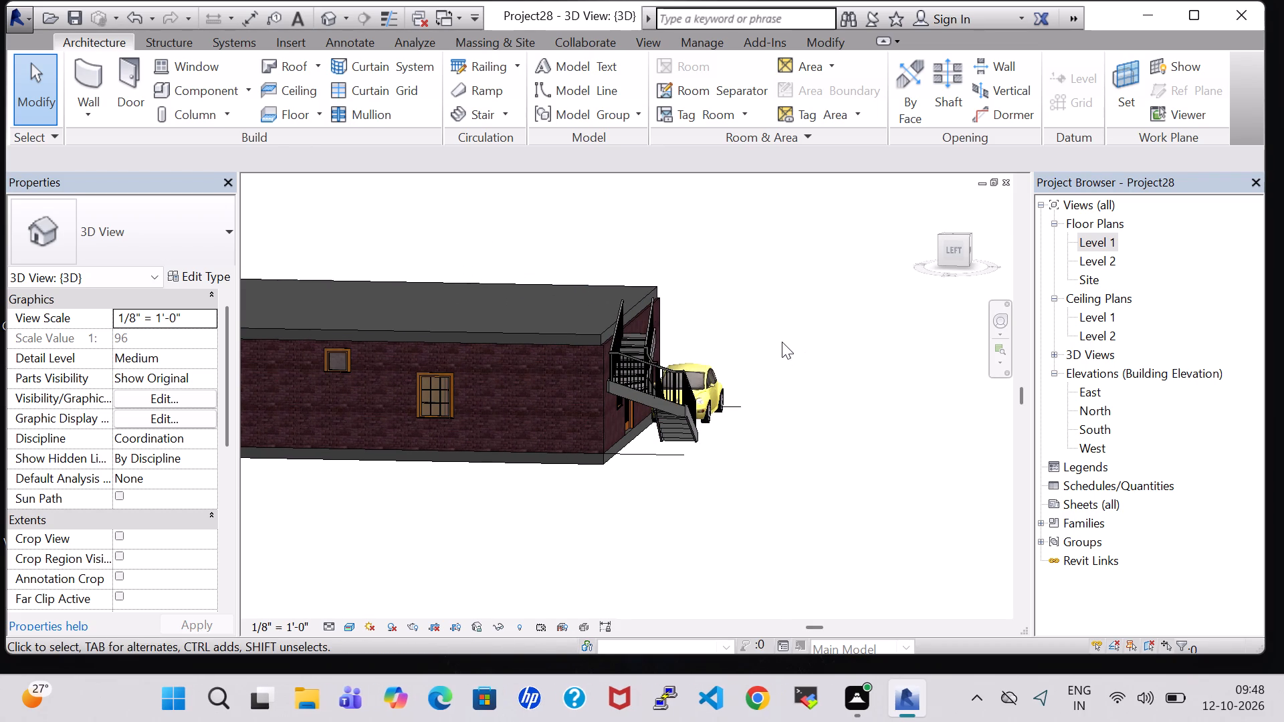
pyautogui.scroll(5, 782, 342)
pyautogui.moveTo(782, 342); pyautogui.dragTo(784, 390, button='middle')
pyautogui.keyDown('shift'); pyautogui.scroll(1, 813, 340); pyautogui.keyUp('shift')
pyautogui.moveTo(784, 390); pyautogui.dragTo(650, 399, button='middle')
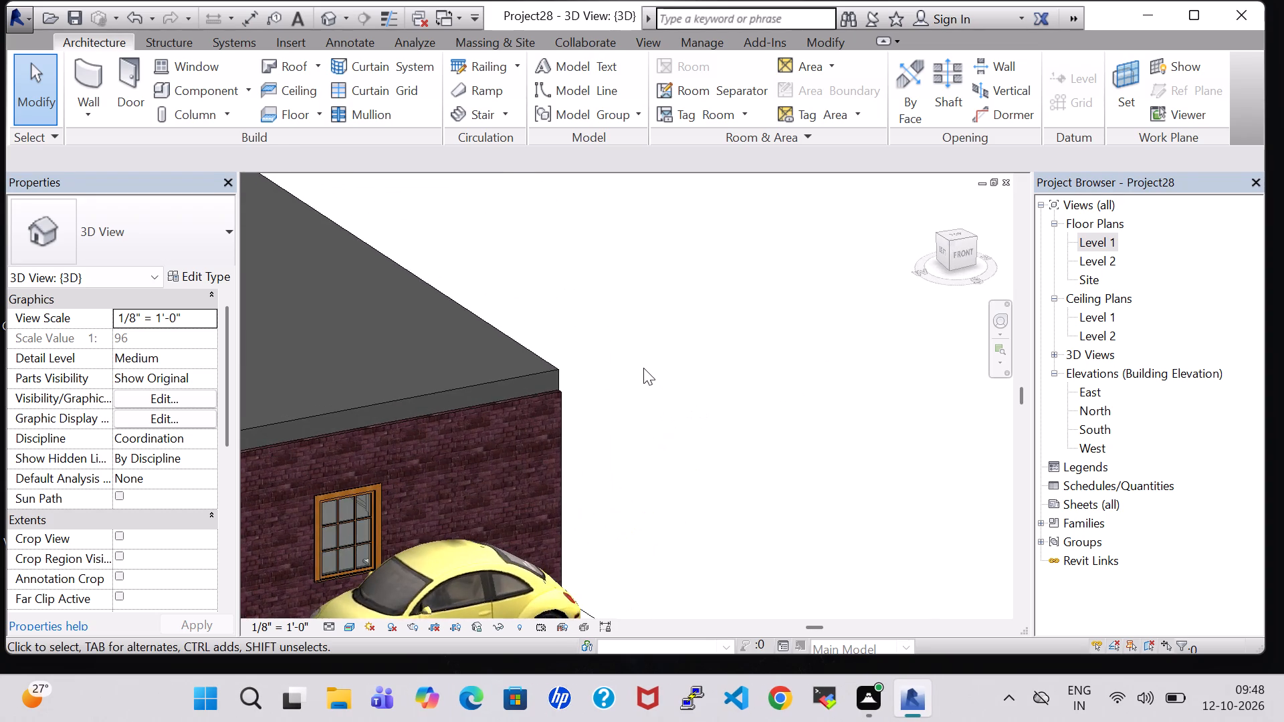
pyautogui.scroll(-3, 643, 366)
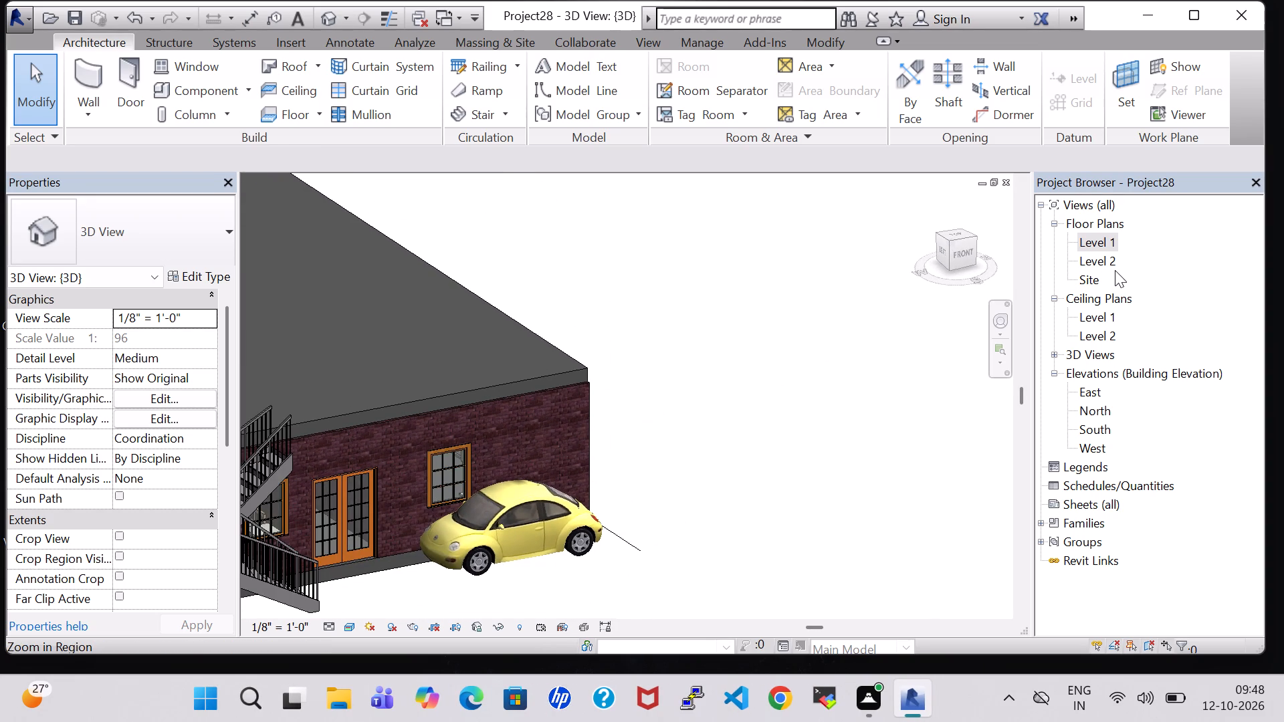
# Open the Level 2 floor plan and bring the roof outline into view.
pyautogui.doubleClick(1101, 237)
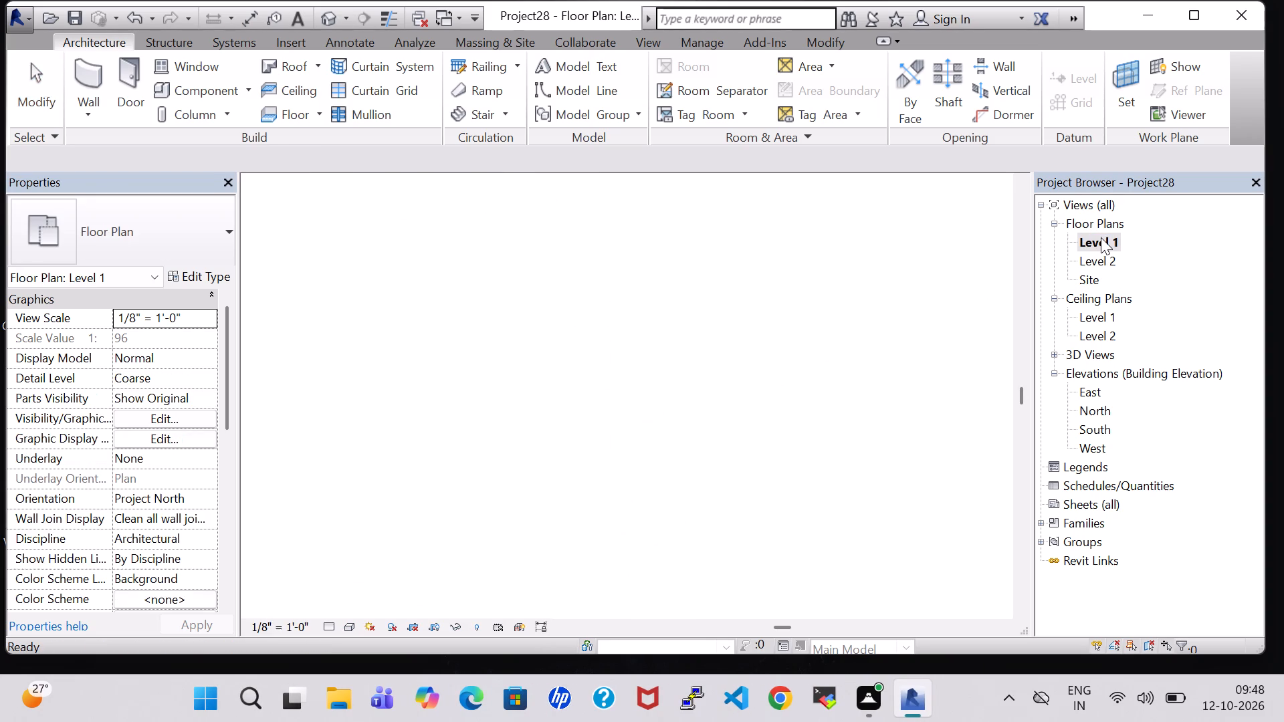
pyautogui.doubleClick(1095, 262)
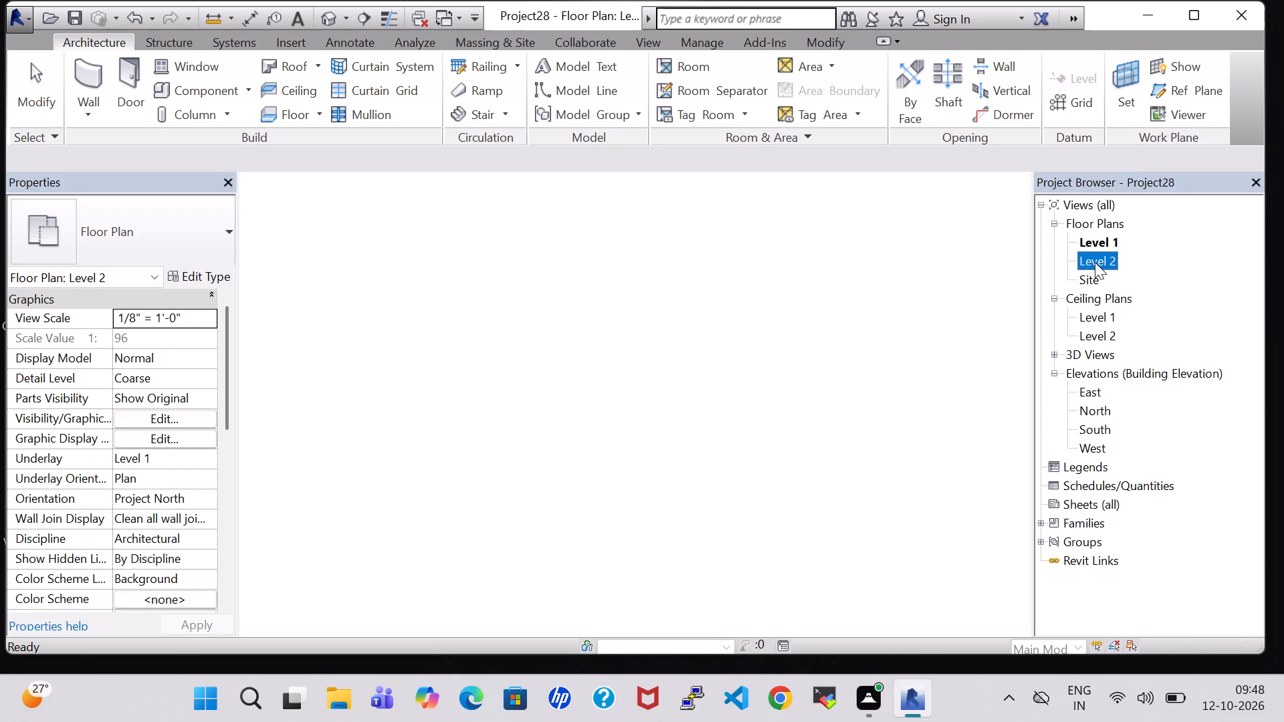
pyautogui.moveTo(931, 297); pyautogui.dragTo(930, 320, button='middle')
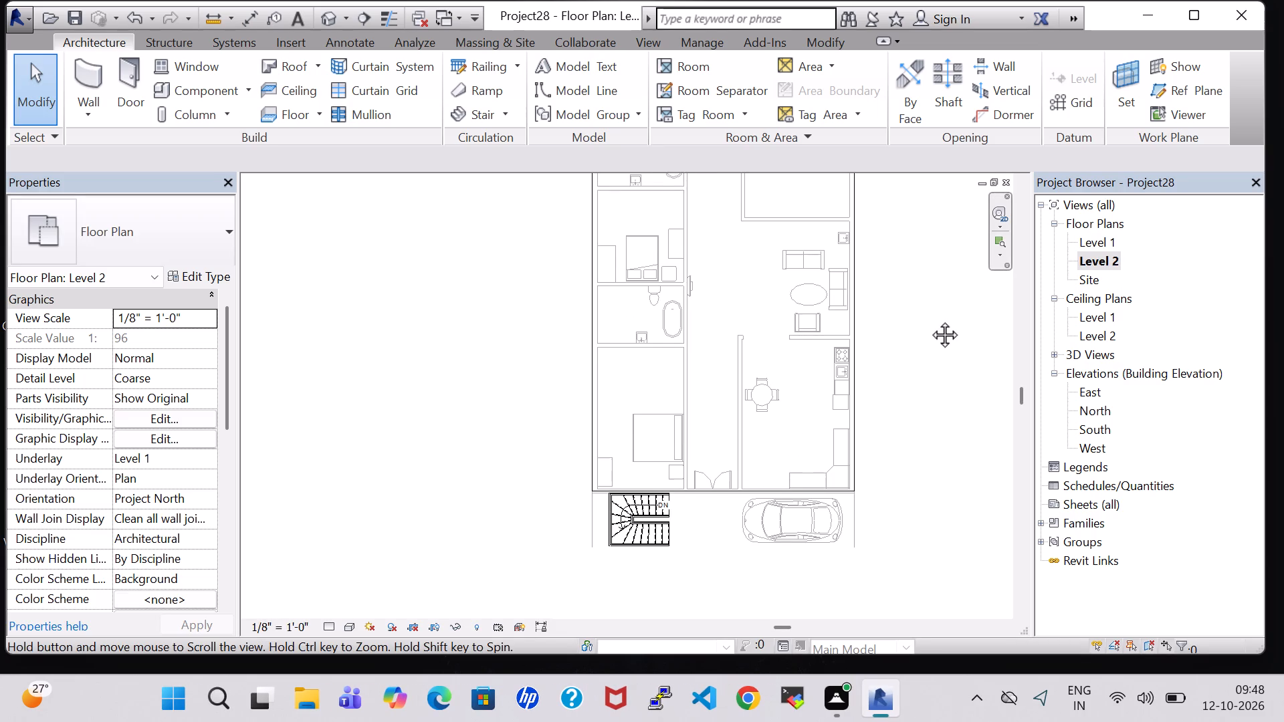
pyautogui.moveTo(930, 320); pyautogui.dragTo(797, 428, button='middle')
pyautogui.scroll(-1, 809, 390)
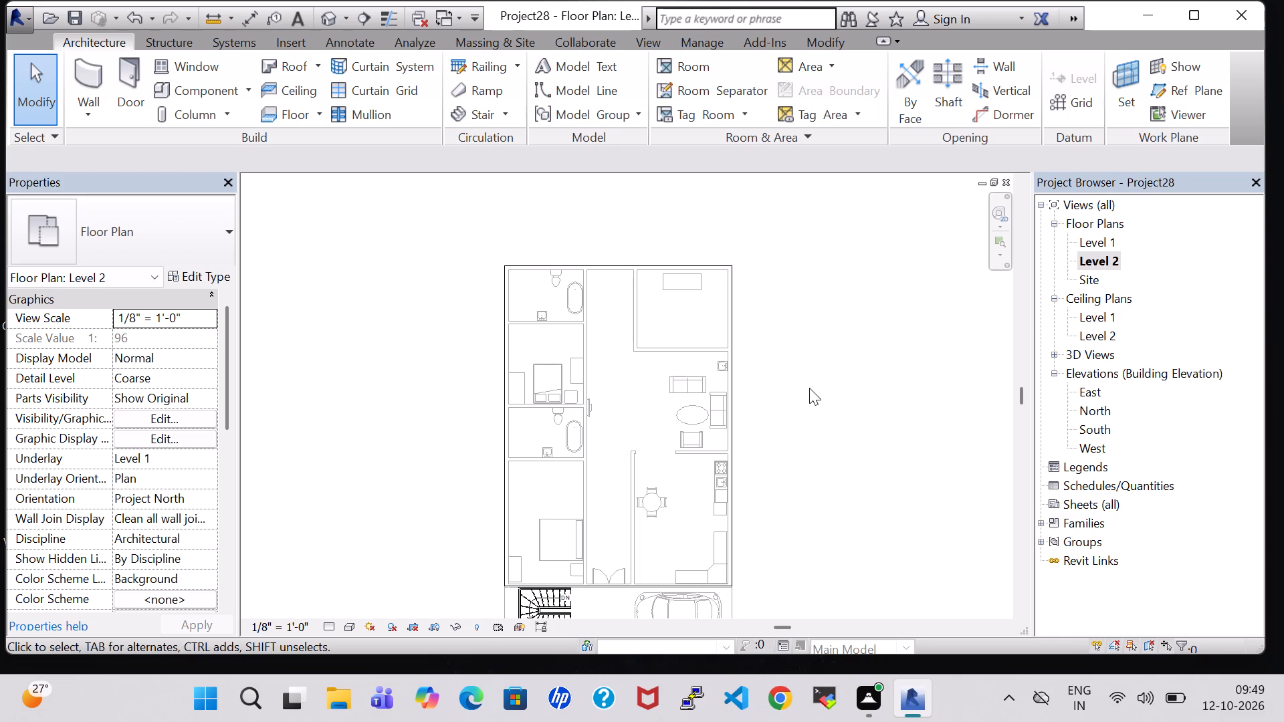
# Draw a Generic - 8" wall on Level 2 along the roof's rear edge, starting from its corner above the attached toilet.
pyautogui.click(86, 80)
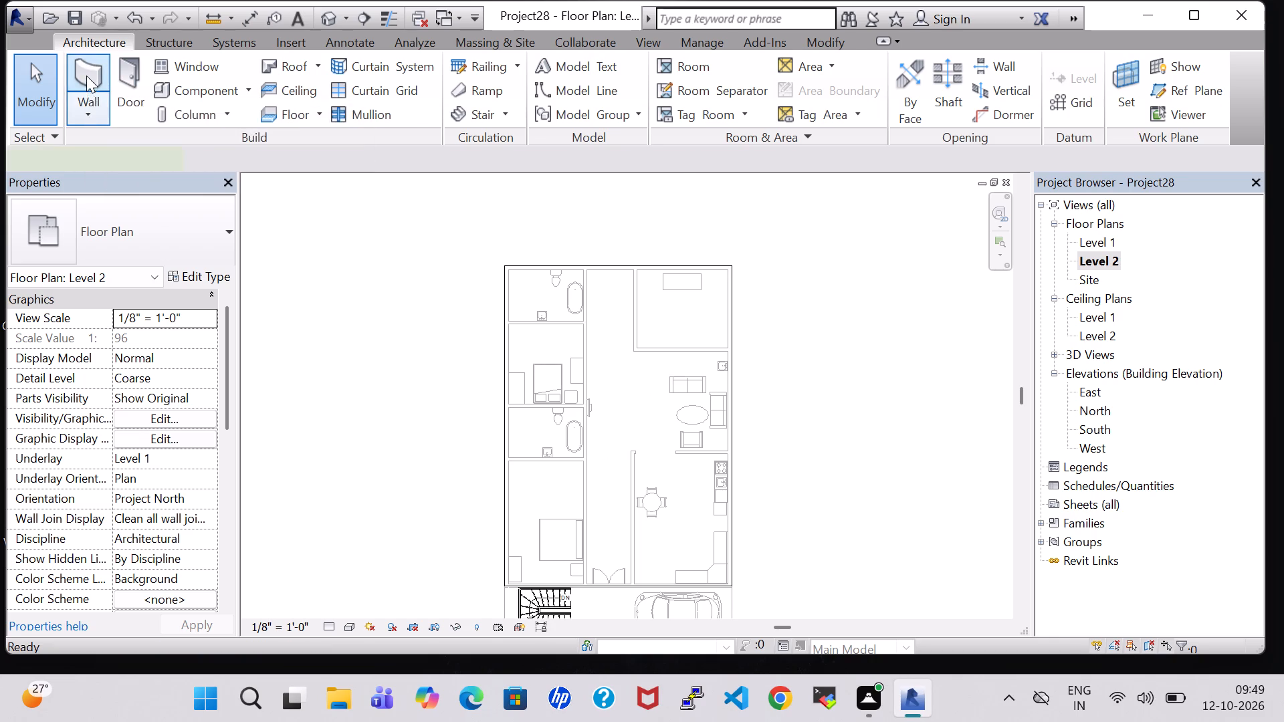
pyautogui.click(168, 245)
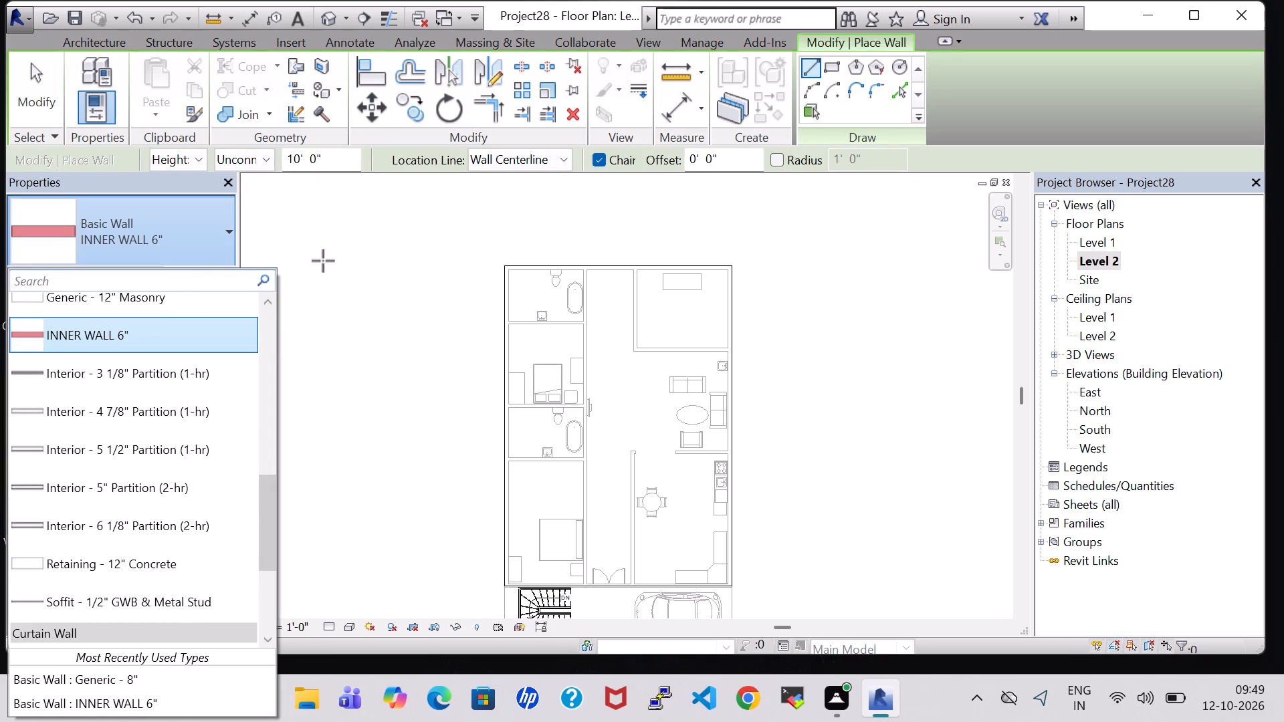
pyautogui.press('Escape')
pyautogui.click(154, 221)
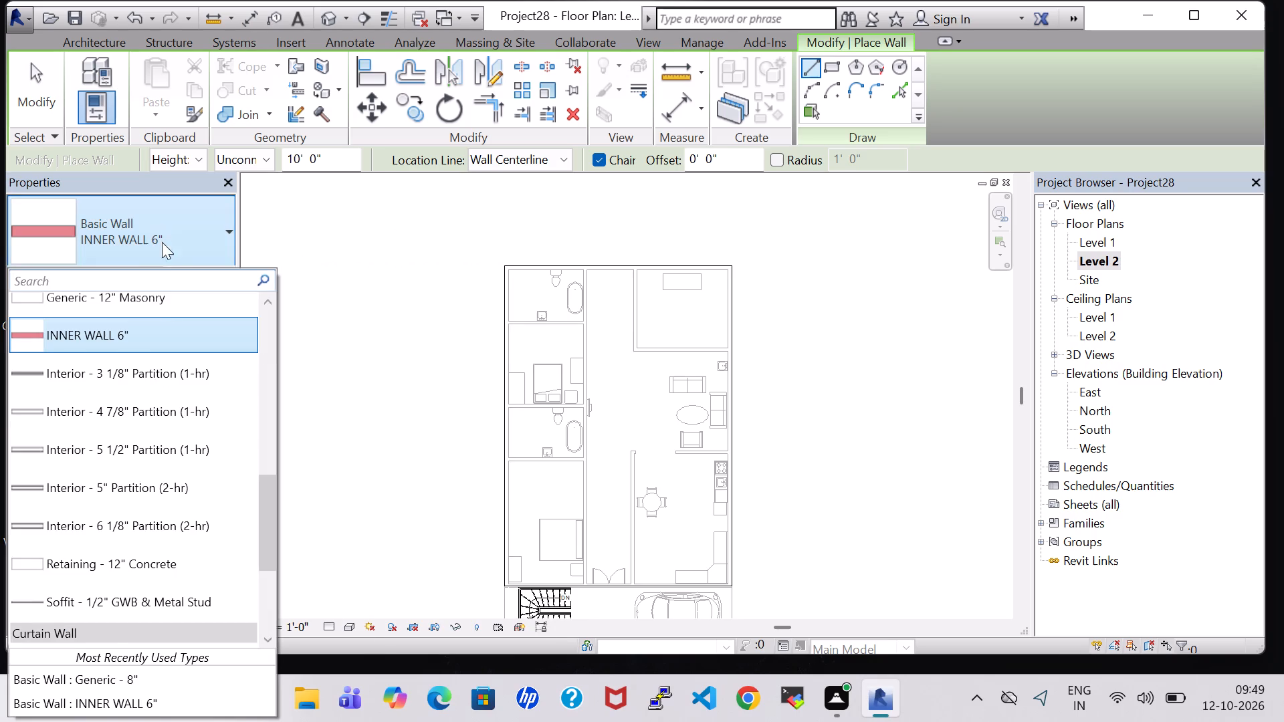
pyautogui.click(106, 682)
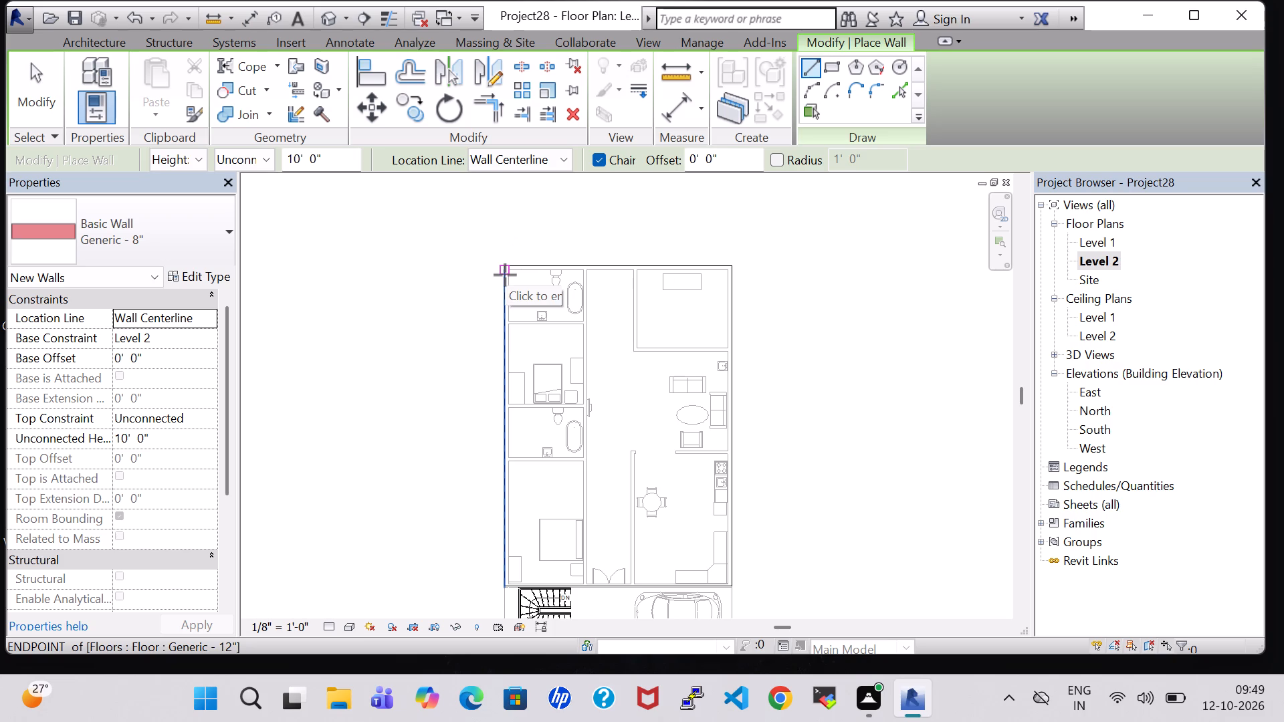
pyautogui.scroll(3, 505, 275)
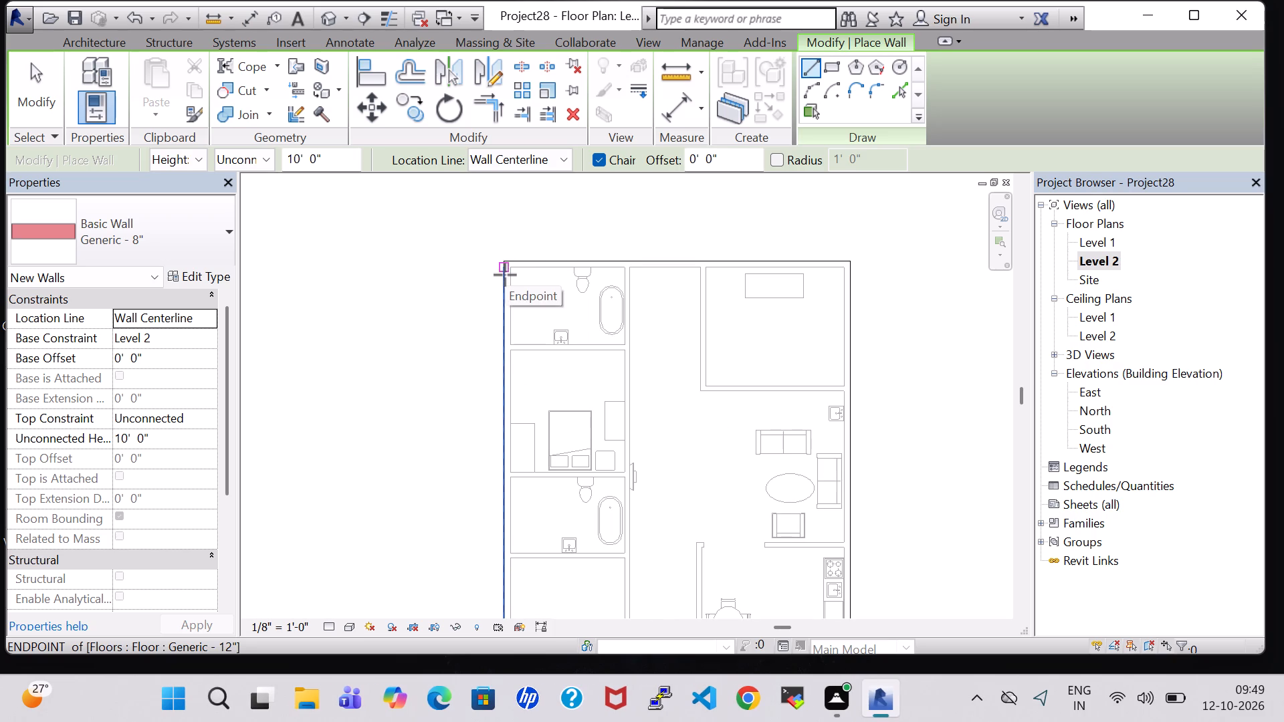
pyautogui.click(502, 263)
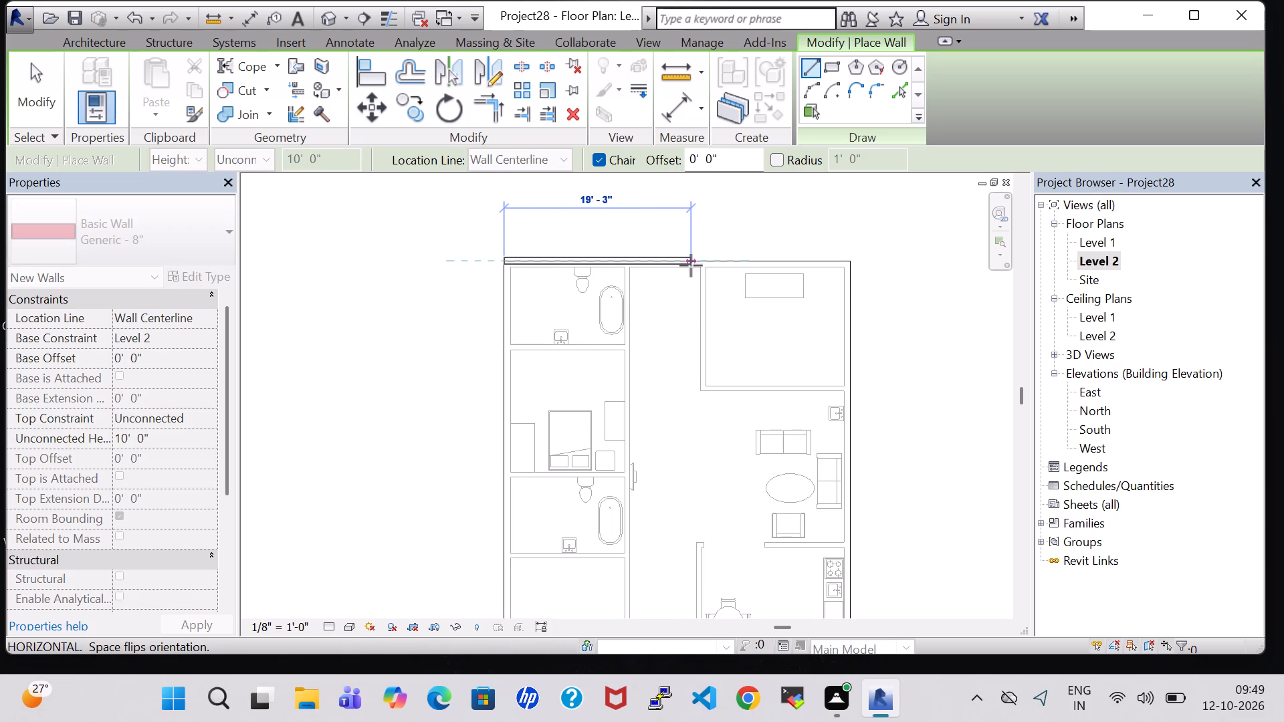
pyautogui.press('Escape')
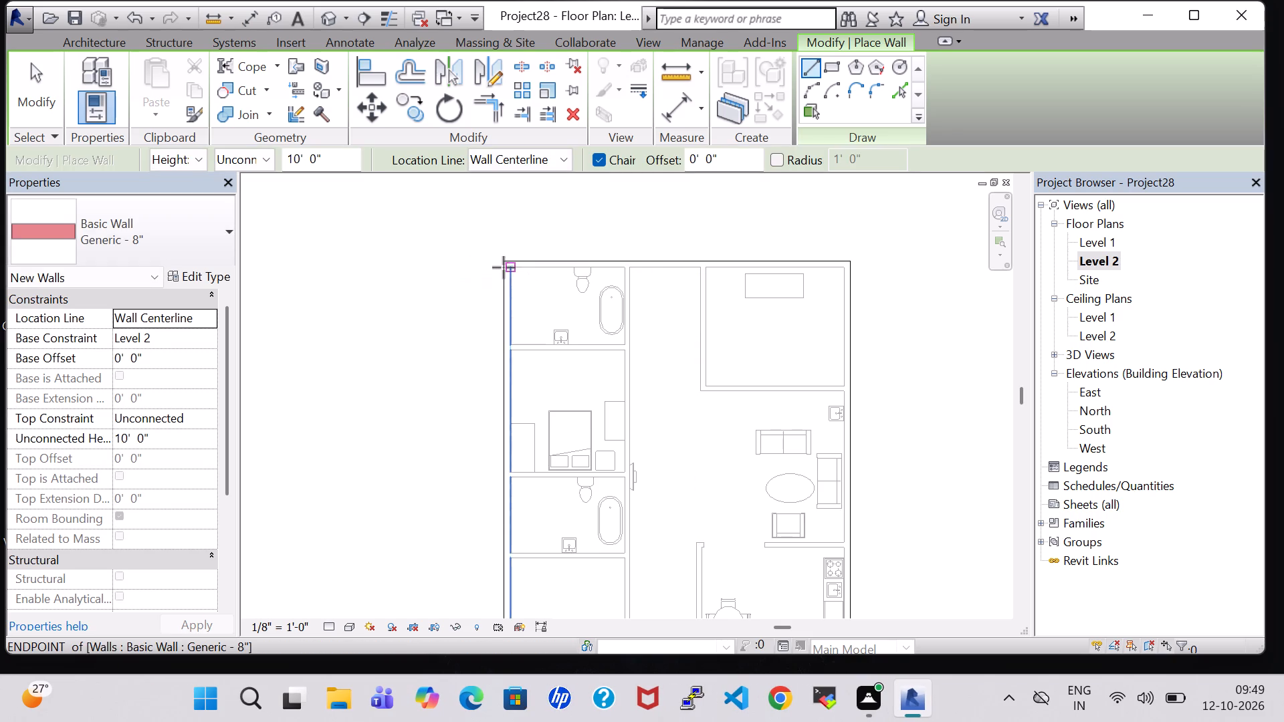
pyautogui.scroll(7, 504, 267)
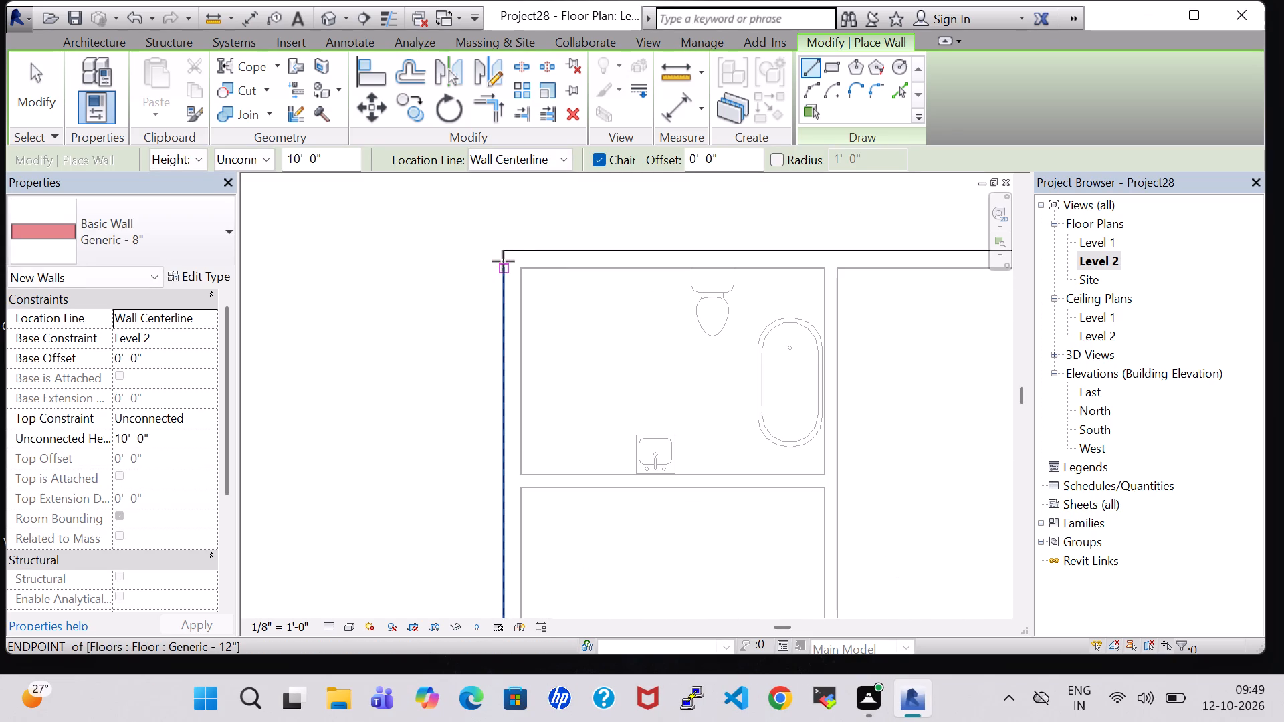
pyautogui.click(504, 256)
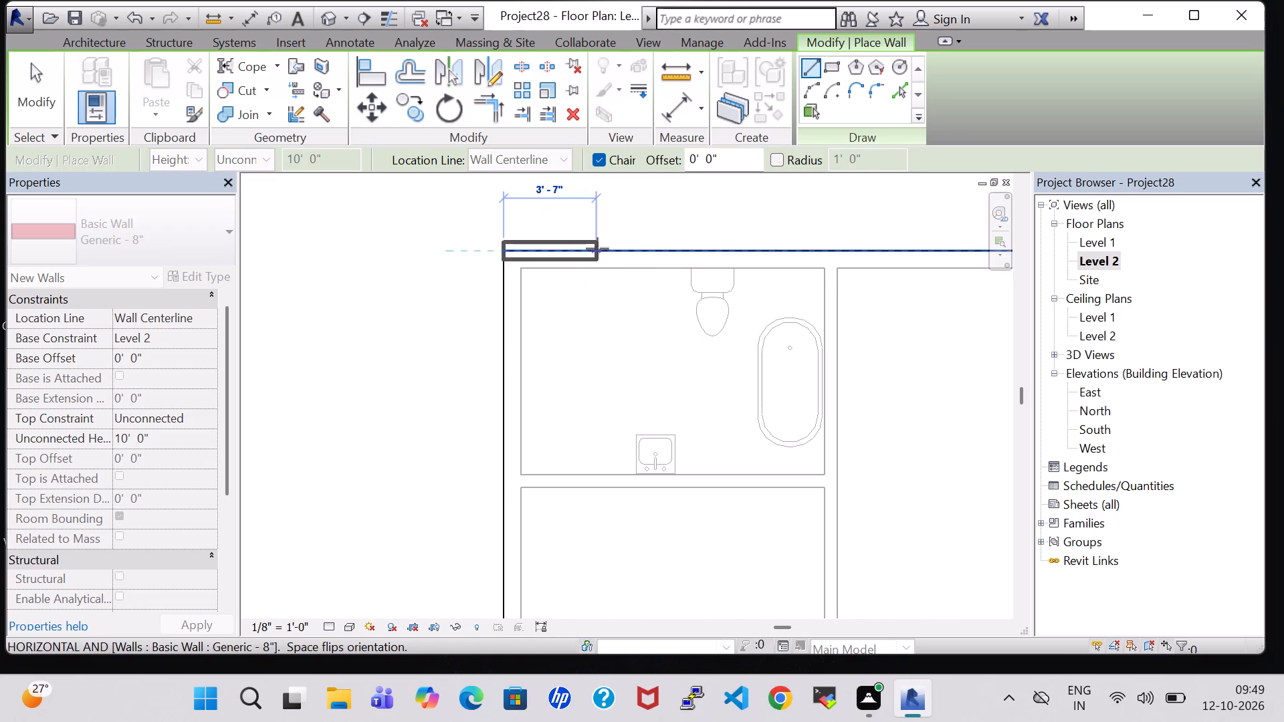
pyautogui.press('Escape')
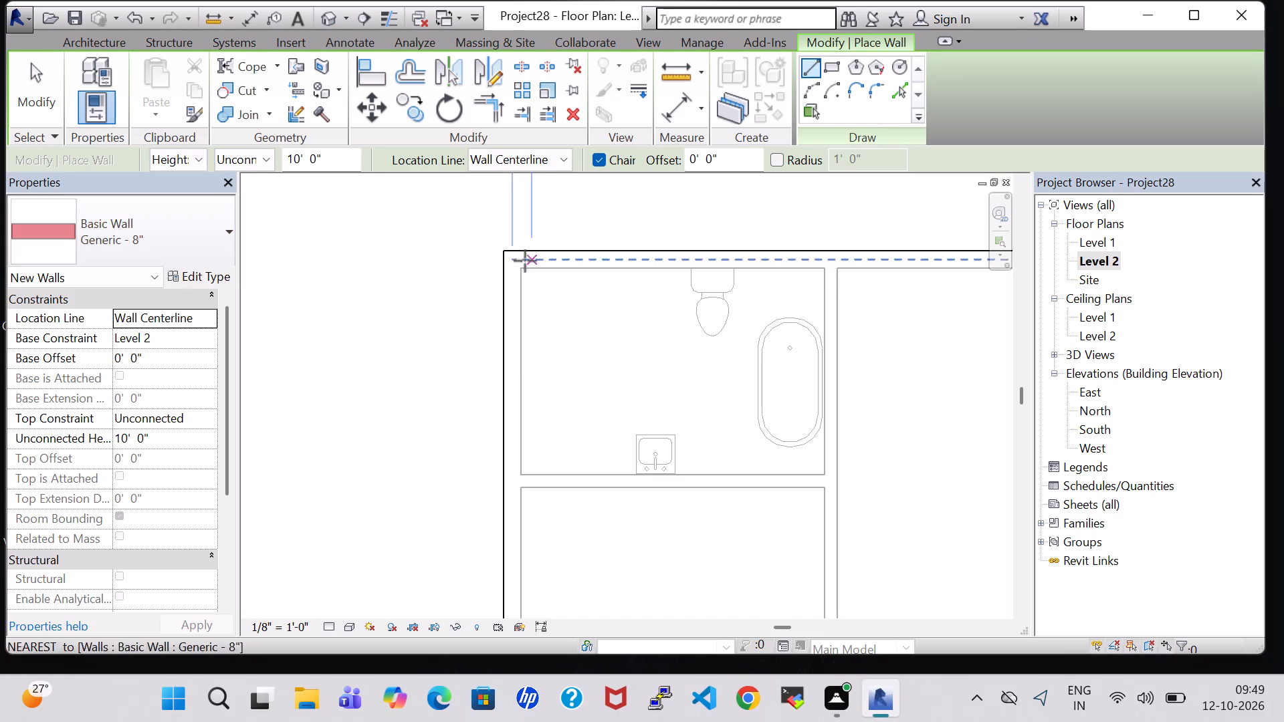
pyautogui.click(506, 251)
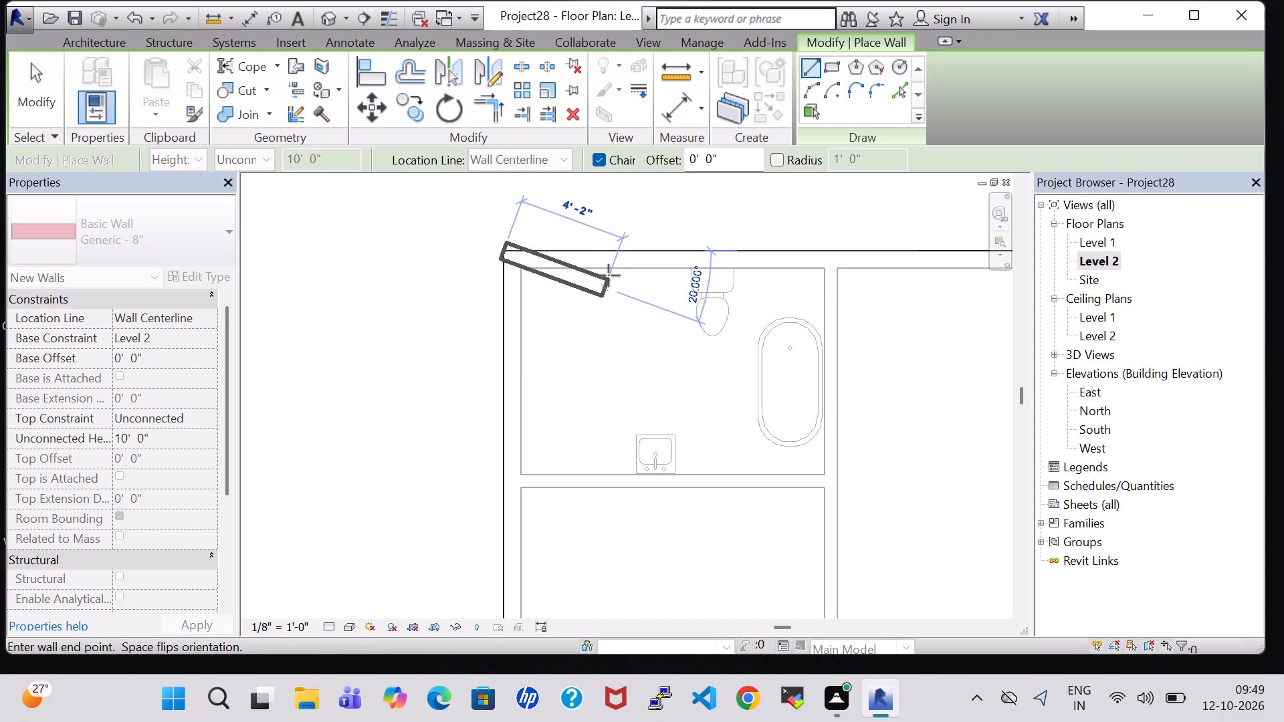
pyautogui.press('Escape')
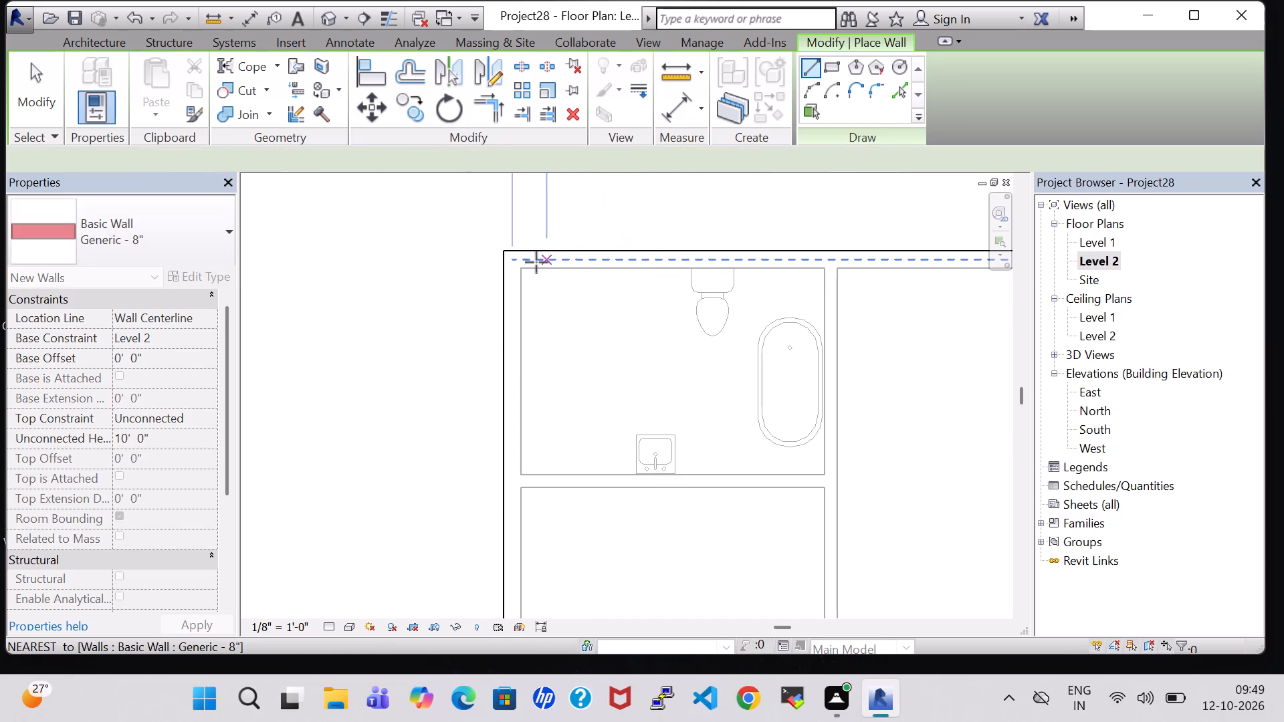
# Draw the Generic - 8" wall on Level 2 along the plan's upper edge, corner to corner, about 35'-8" long.
pyautogui.click(502, 261)
pyautogui.press('Escape')
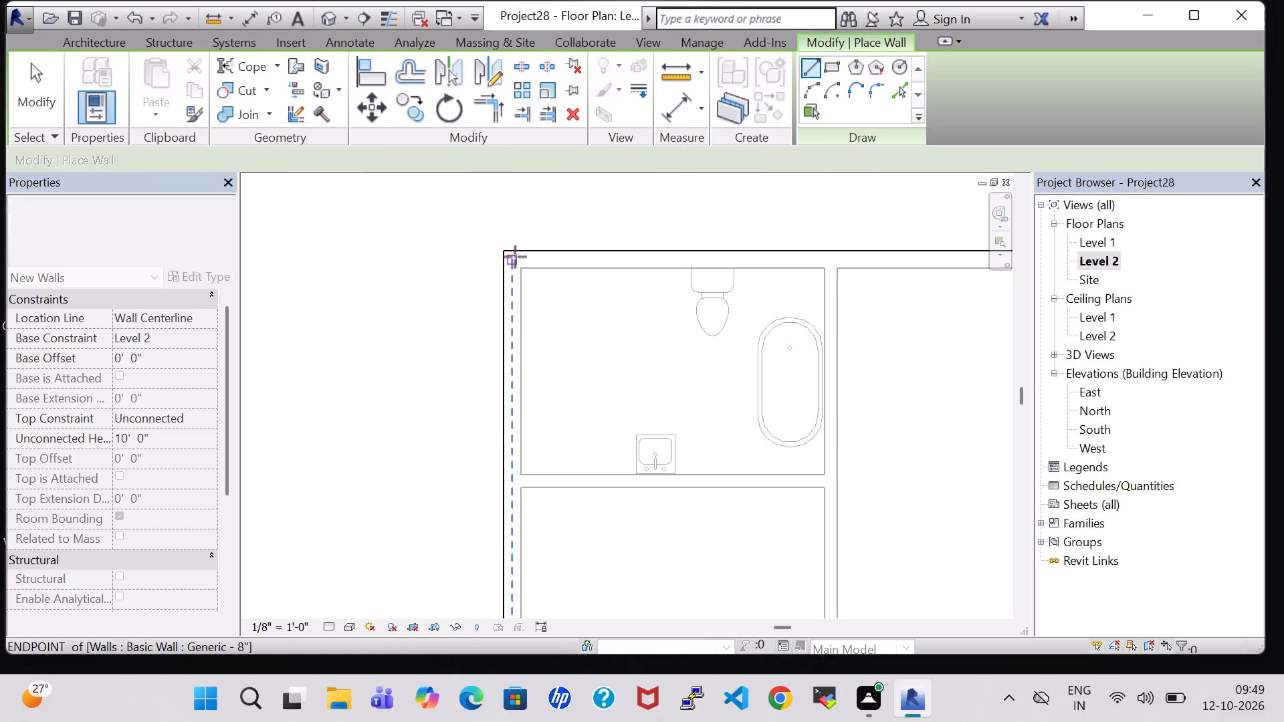
pyautogui.scroll(7, 502, 263)
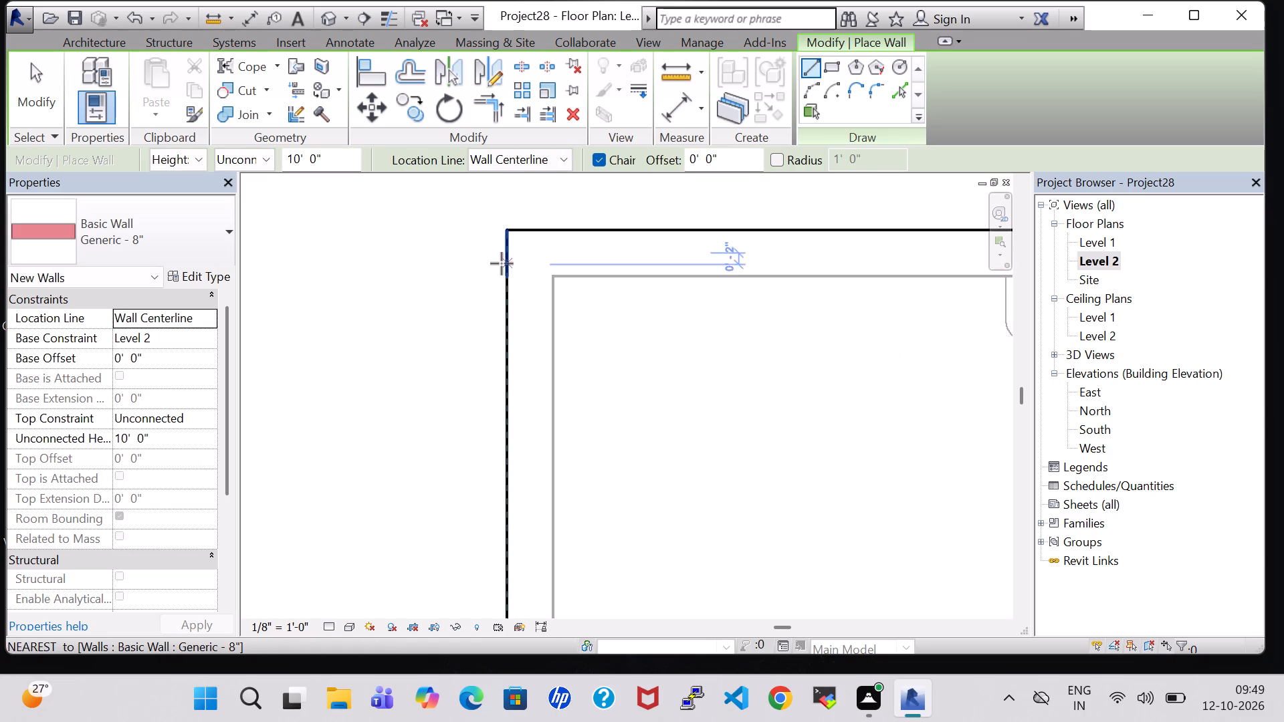
pyautogui.click(506, 257)
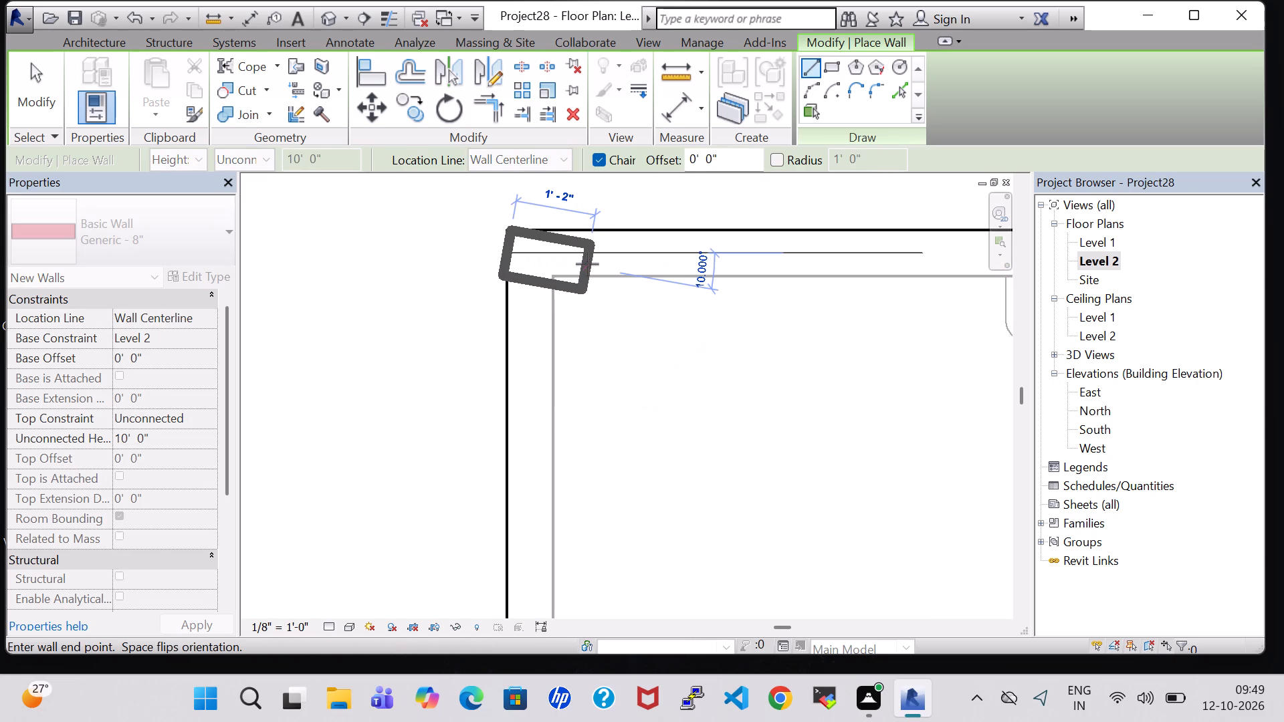
pyautogui.scroll(-4, 588, 258)
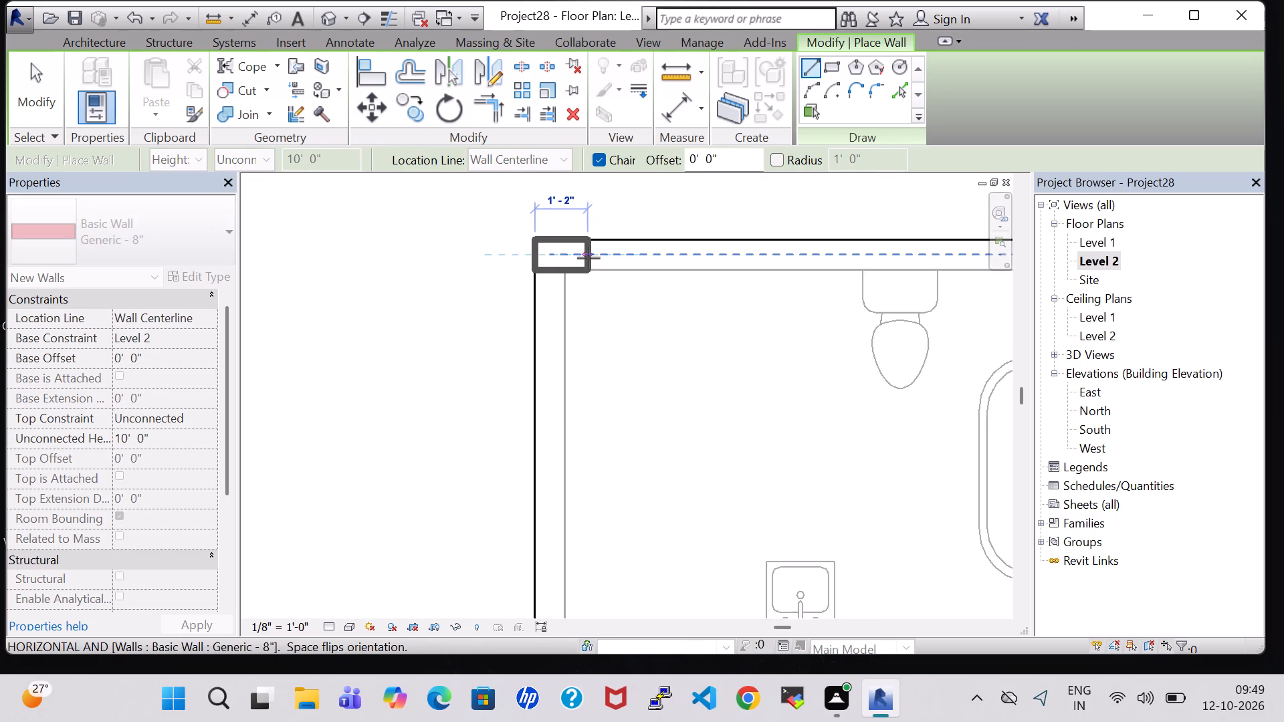
pyautogui.scroll(-9, 781, 253)
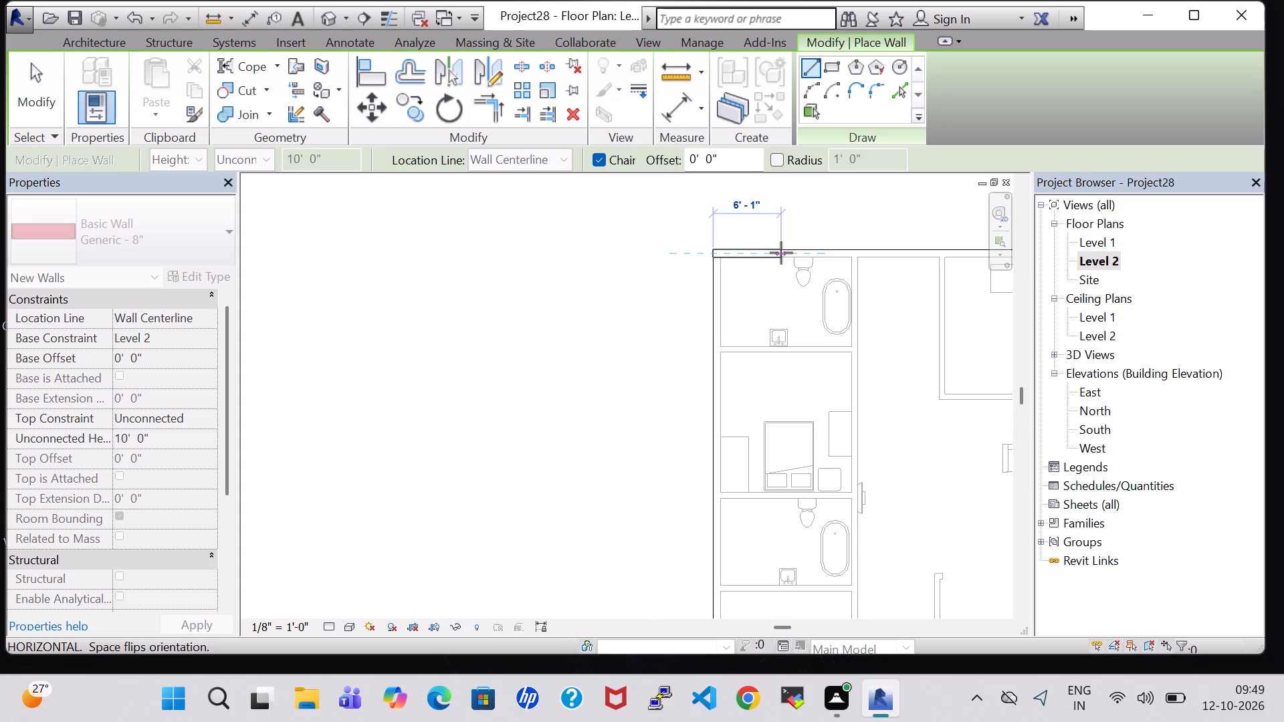
pyautogui.moveTo(840, 256); pyautogui.dragTo(645, 267, button='middle')
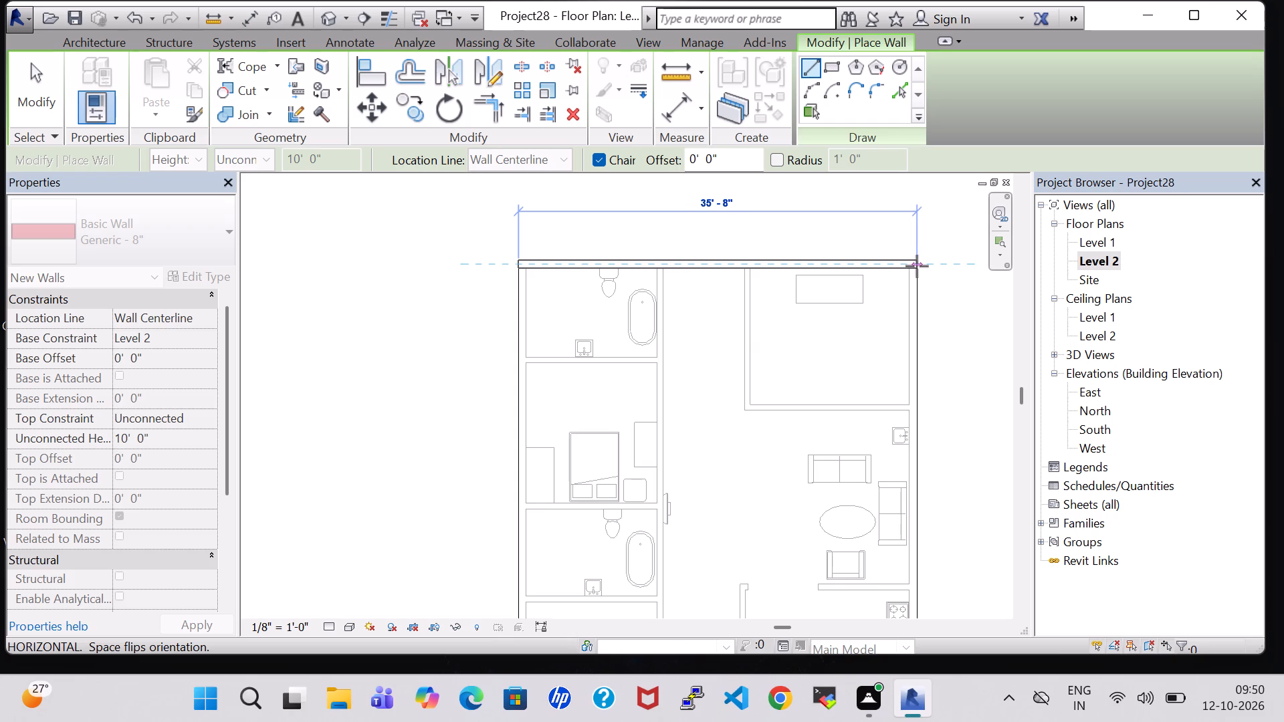
pyautogui.click(917, 266)
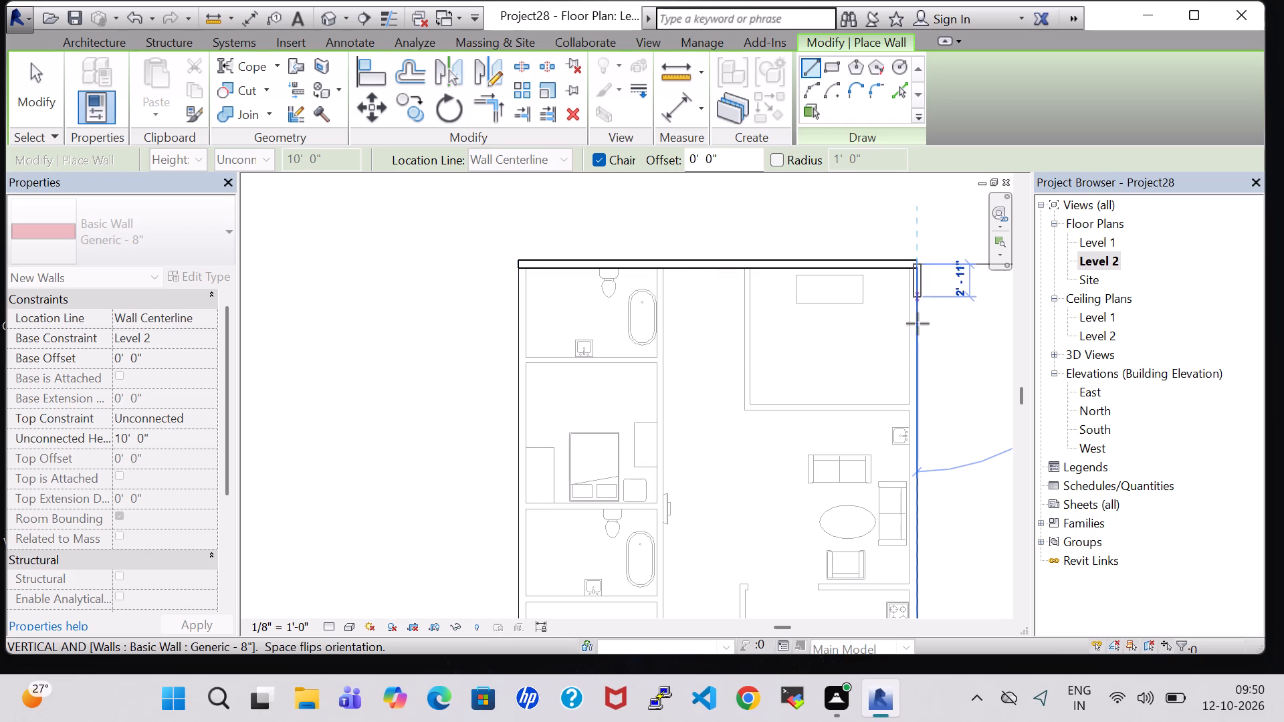
pyautogui.press('Escape')
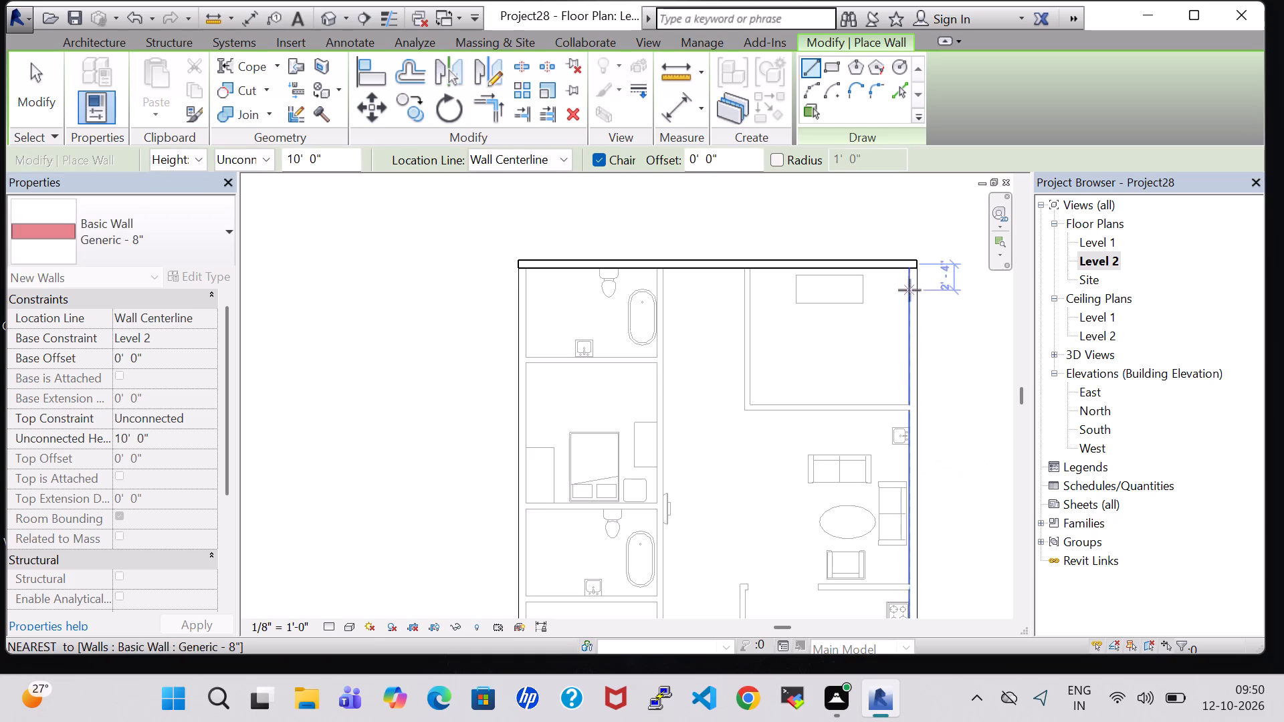
# Draw the right-hand exterior wall from the upper wall's right end down to the building's lower-right corner, about 49'-3" long.
pyautogui.scroll(3, 913, 271)
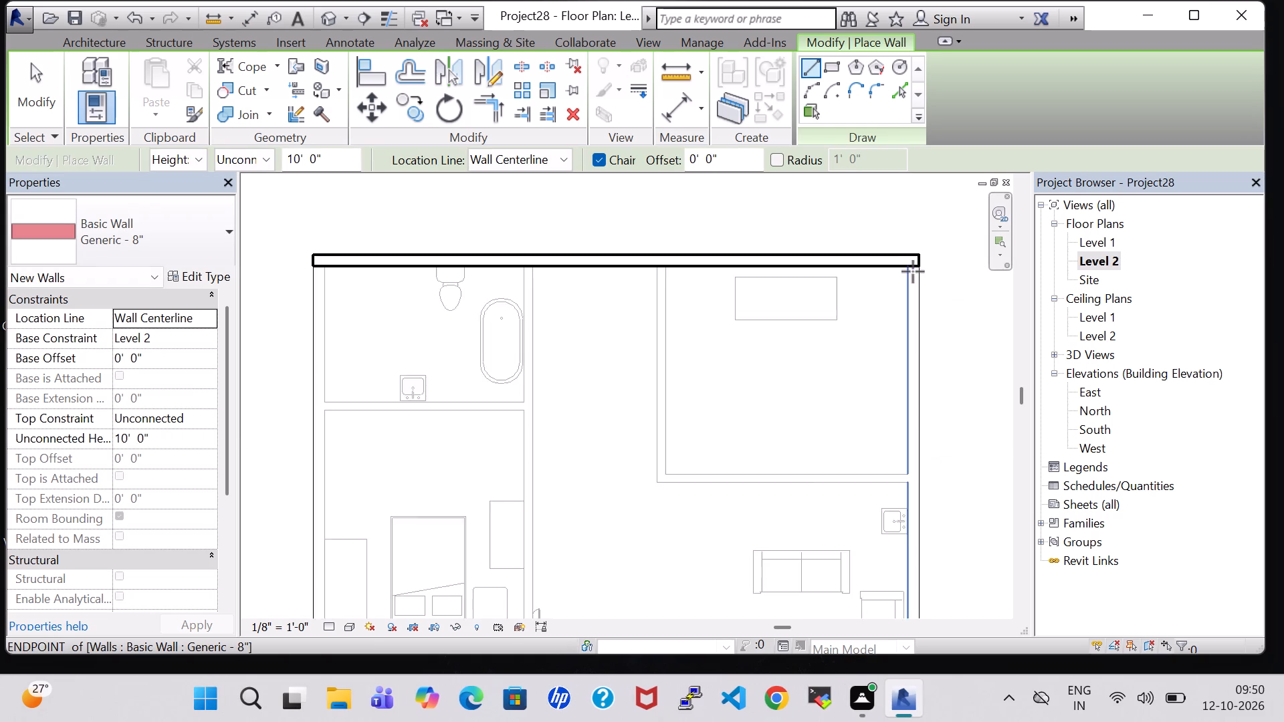
pyautogui.scroll(2, 913, 271)
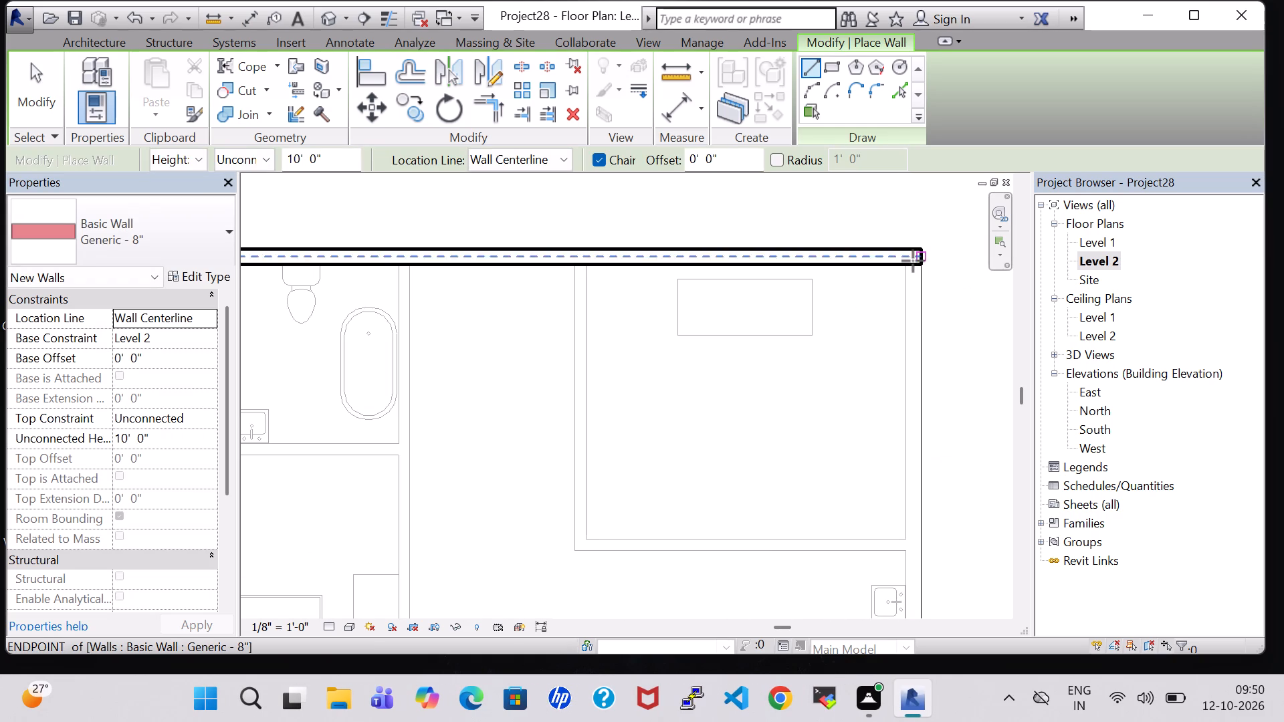
pyautogui.scroll(5, 909, 269)
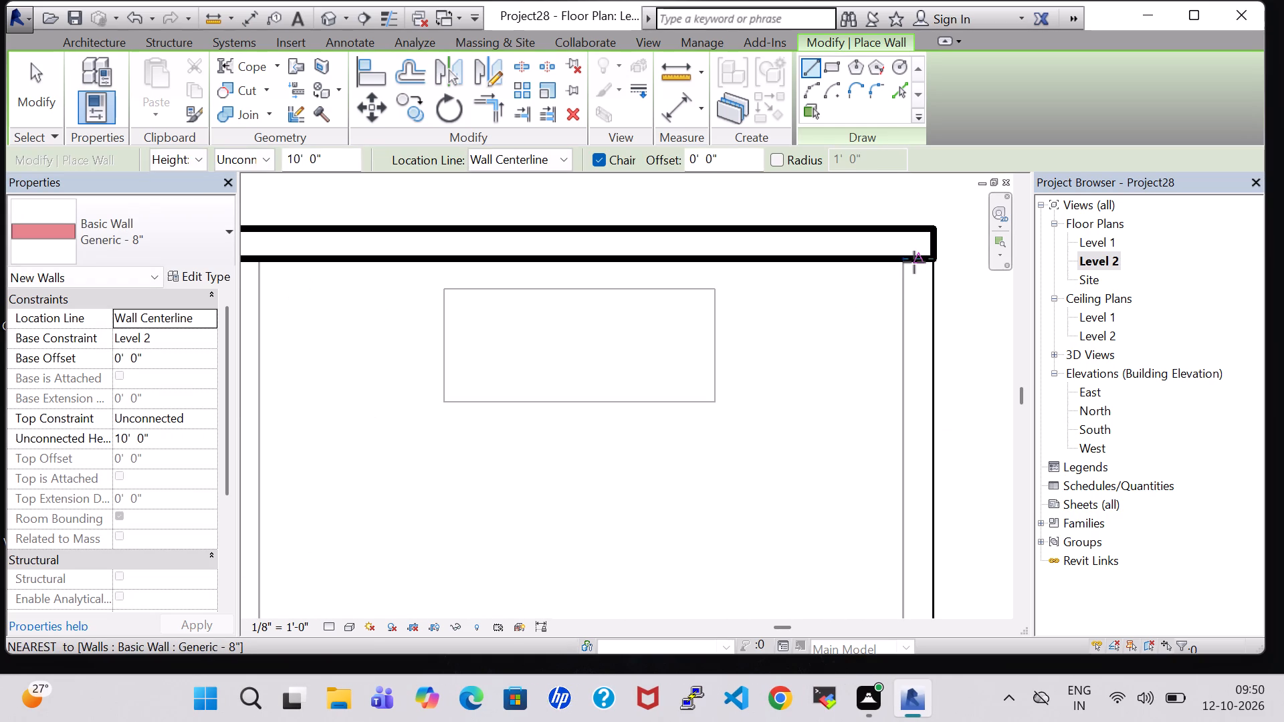
pyautogui.click(914, 262)
pyautogui.scroll(-3, 918, 320)
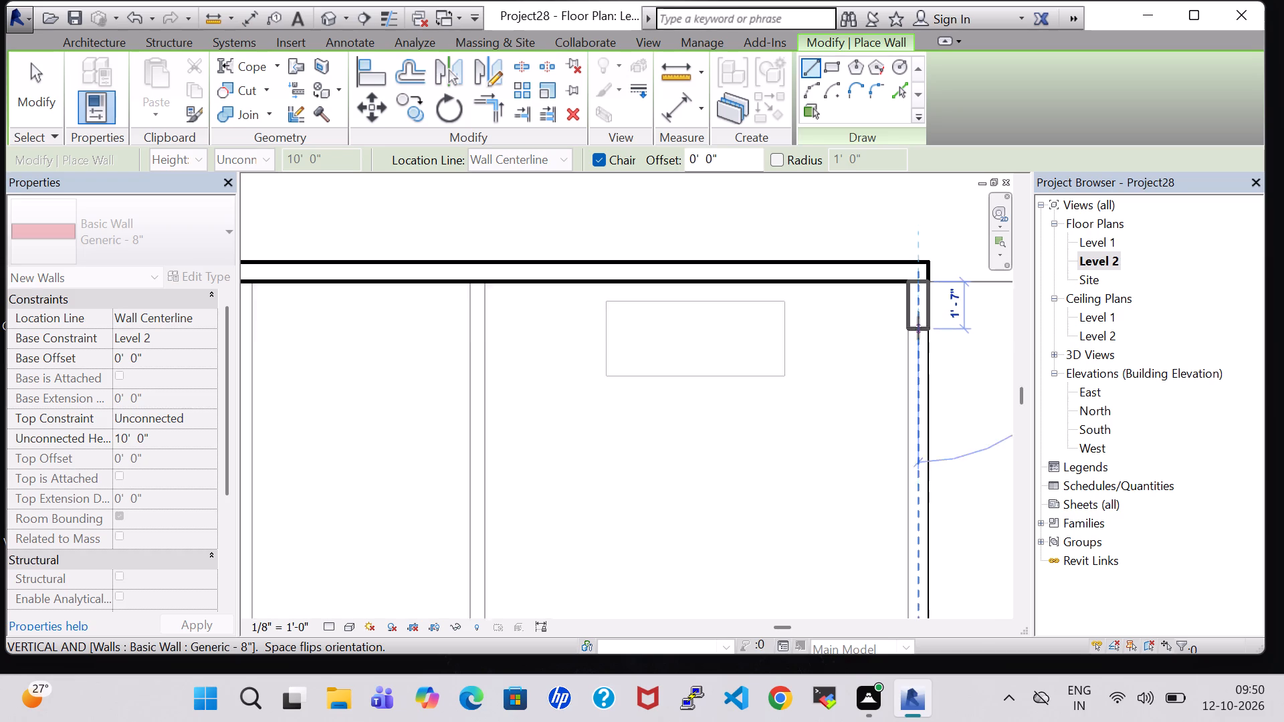
pyautogui.scroll(-4, 918, 328)
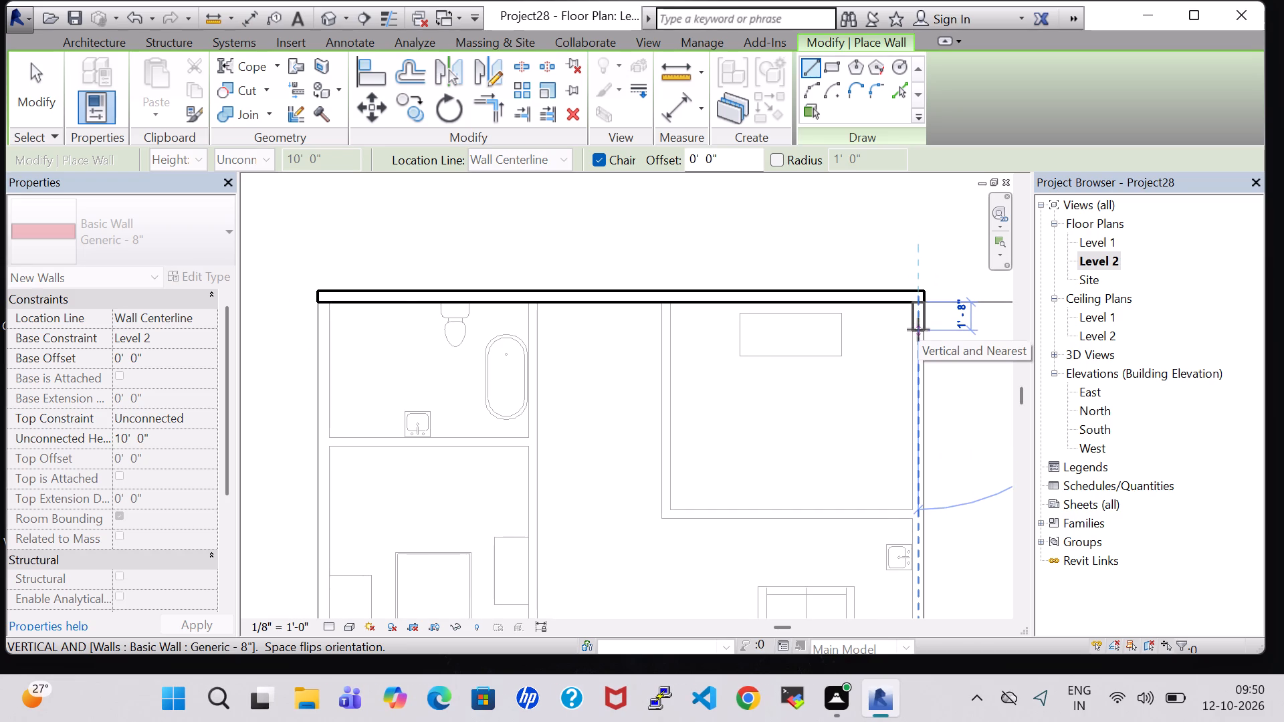
pyautogui.scroll(-3, 918, 342)
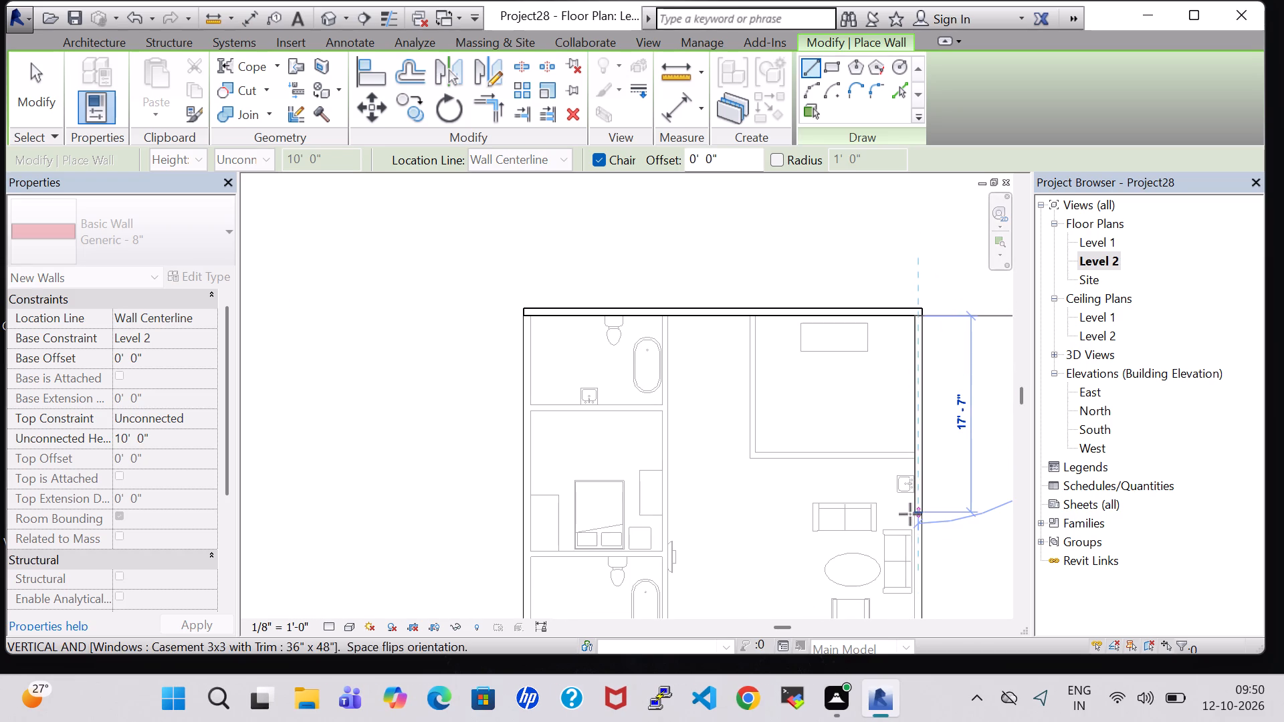
pyautogui.moveTo(910, 514); pyautogui.dragTo(900, 247, button='middle')
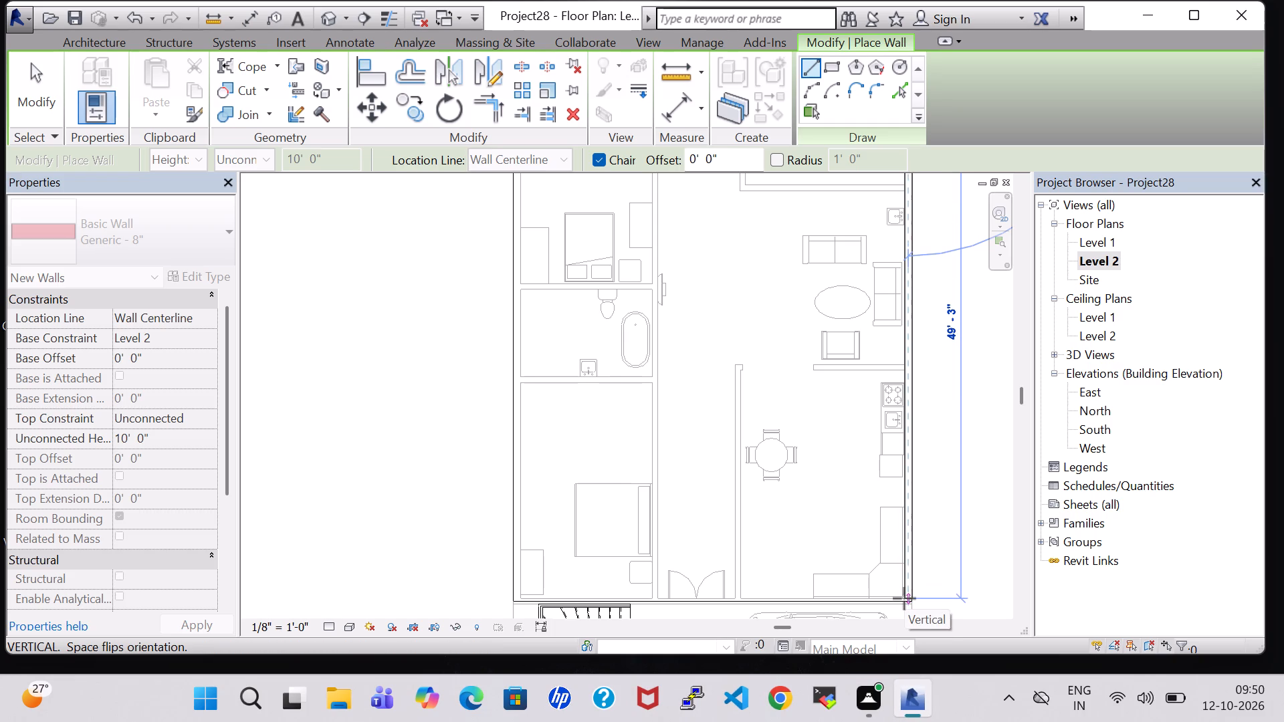
pyautogui.scroll(4, 904, 598)
pyautogui.click(903, 608)
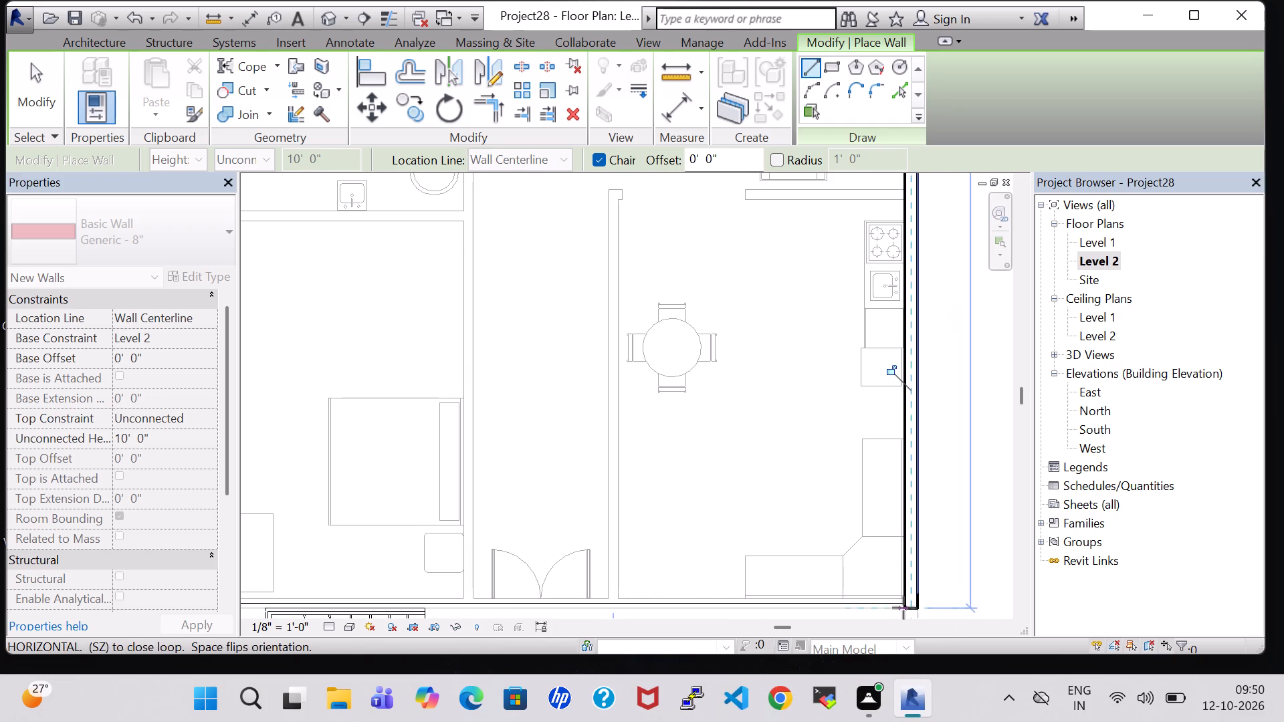
# Continue with the lower exterior wall above the stair and car, ending at the lower-left corner, about 35'-4" long.
pyautogui.scroll(-3, 918, 557)
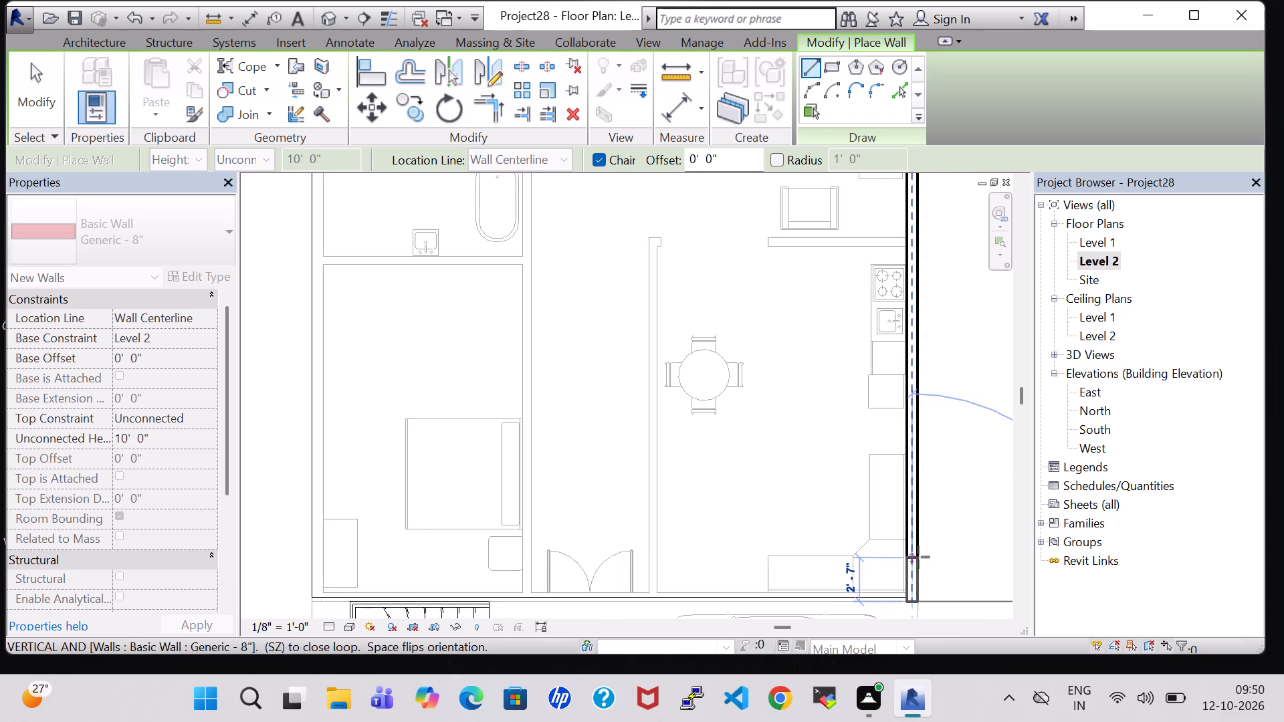
pyautogui.scroll(-6, 918, 557)
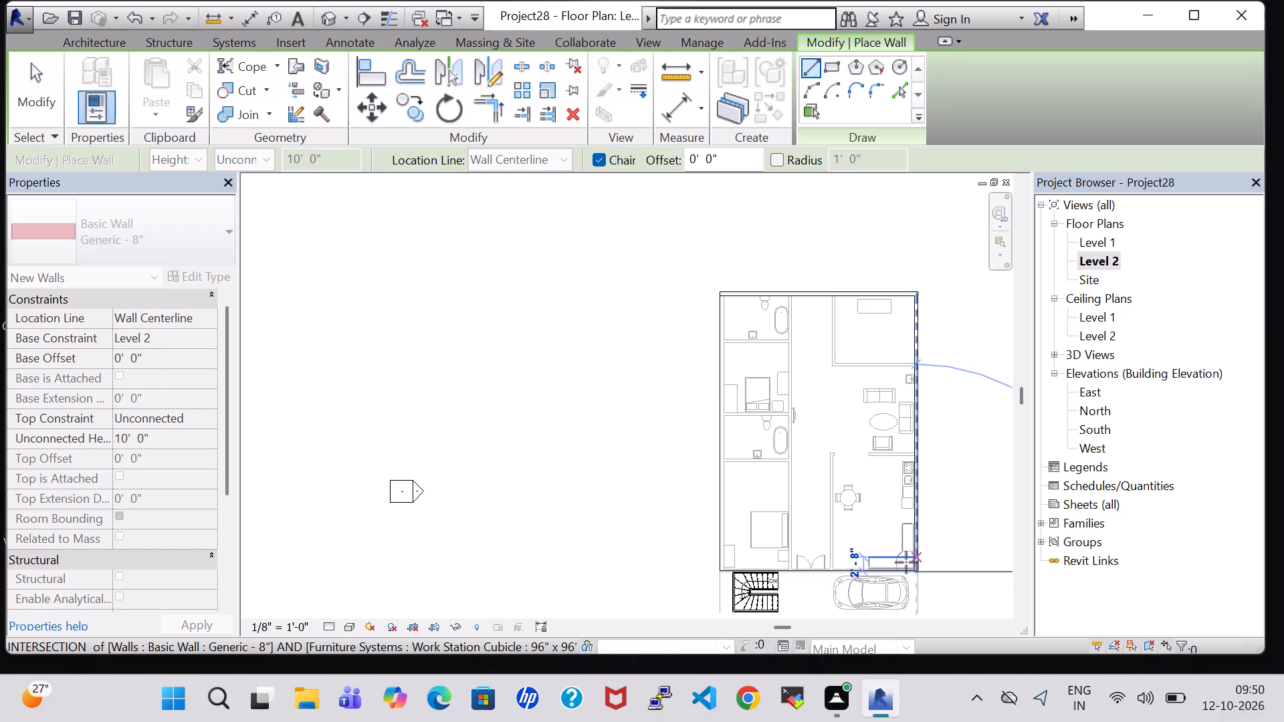
pyautogui.click(716, 574)
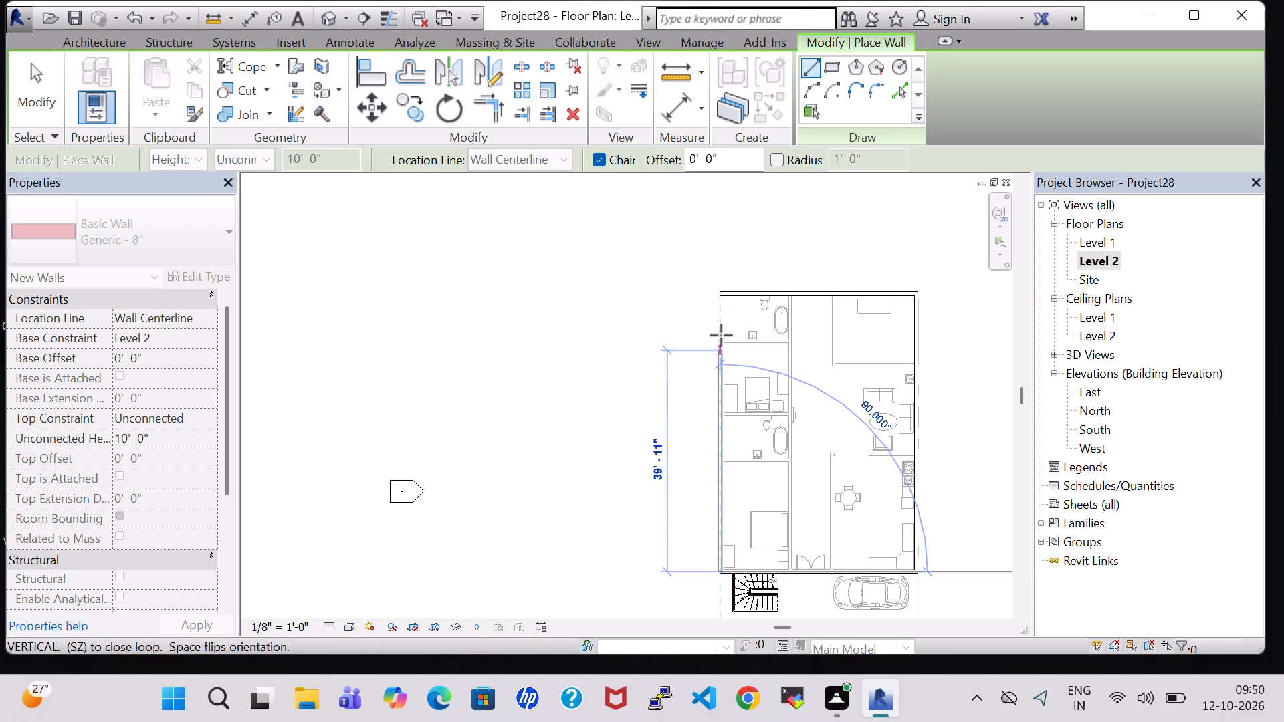
pyautogui.scroll(8, 725, 299)
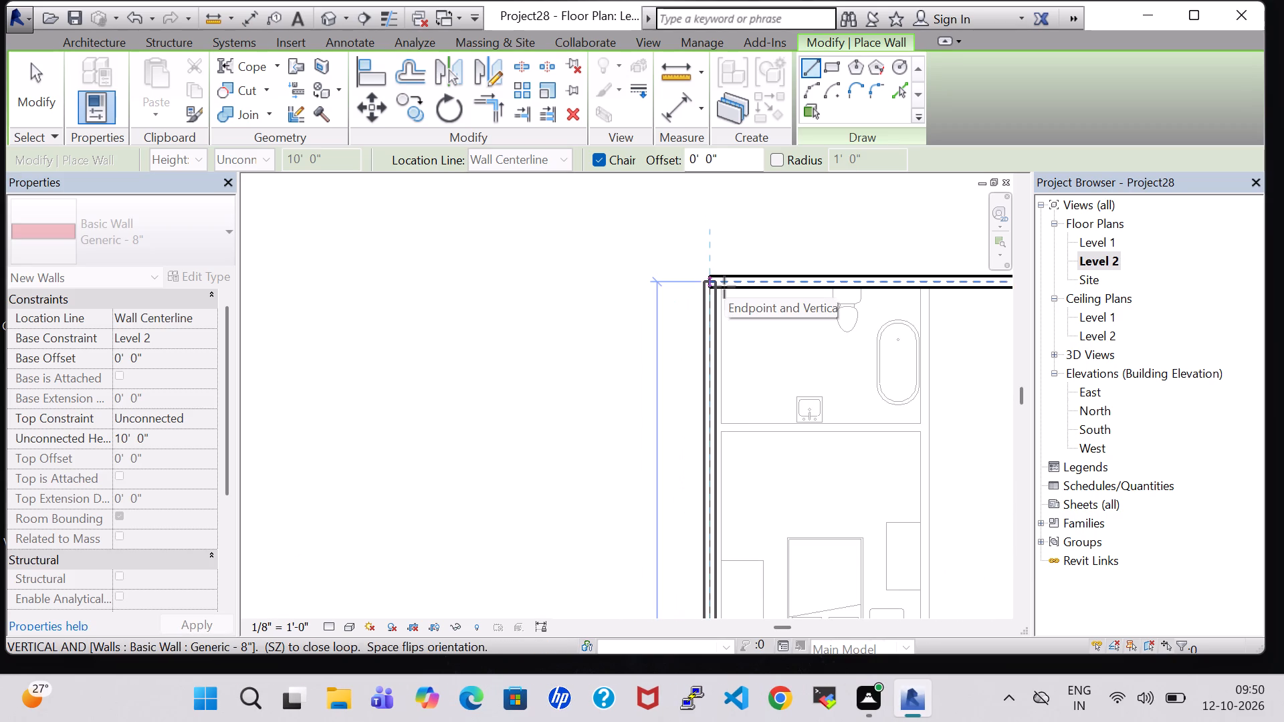
pyautogui.press('Escape')
pyautogui.scroll(-5, 777, 385)
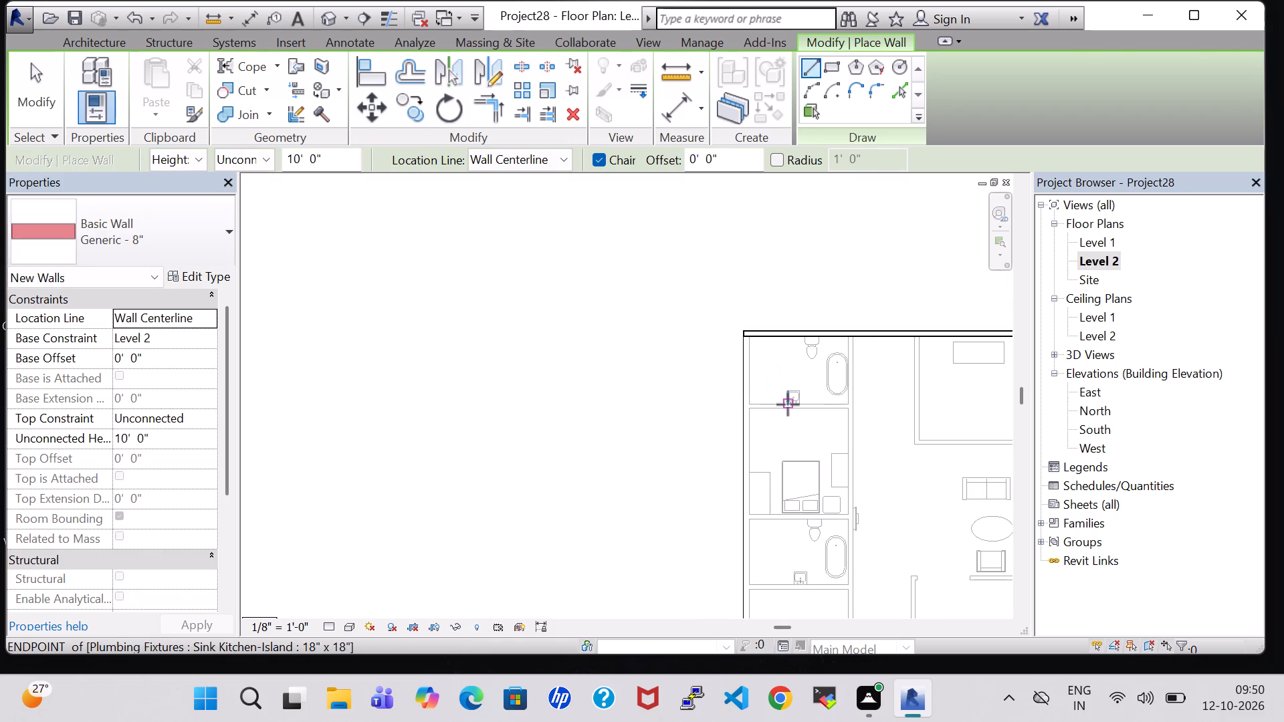
pyautogui.press('Escape')
# Nudge the lower exterior wall one increment up toward the rooms to line it up with the Level 1 wall.
pyautogui.moveTo(801, 444); pyautogui.dragTo(608, 301, button='middle')
pyautogui.scroll(1, 796, 443)
pyautogui.scroll(-4, 818, 510)
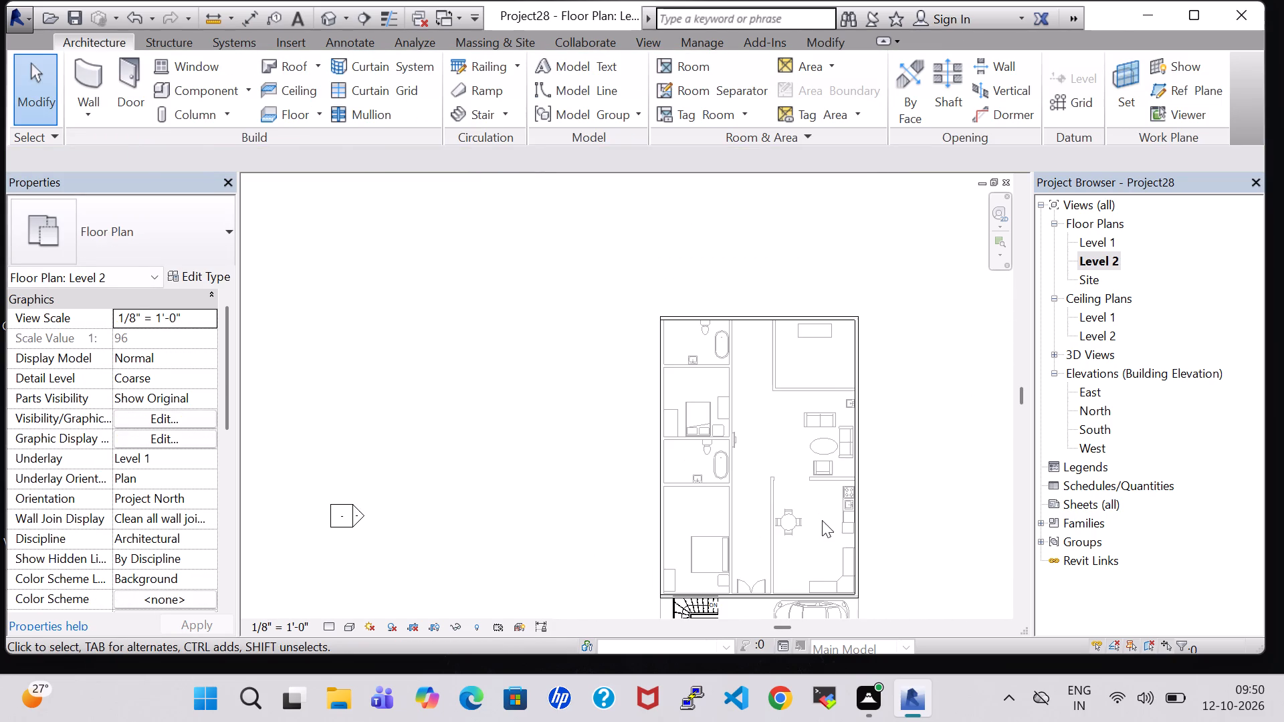
pyautogui.scroll(7, 867, 548)
pyautogui.moveTo(907, 562); pyautogui.dragTo(930, 331, button='middle')
pyautogui.scroll(1, 907, 562)
pyautogui.middleClick(930, 331)
pyautogui.scroll(1, 930, 331)
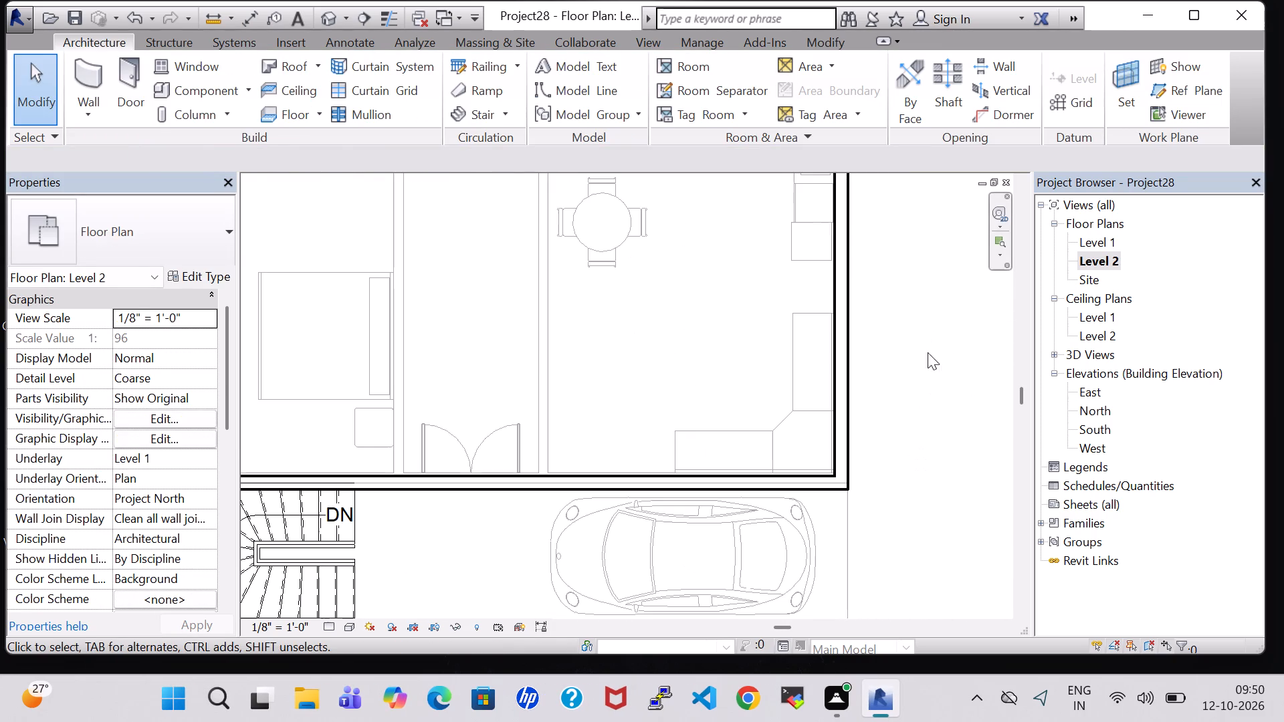
pyautogui.click(776, 491)
pyautogui.press('Up')
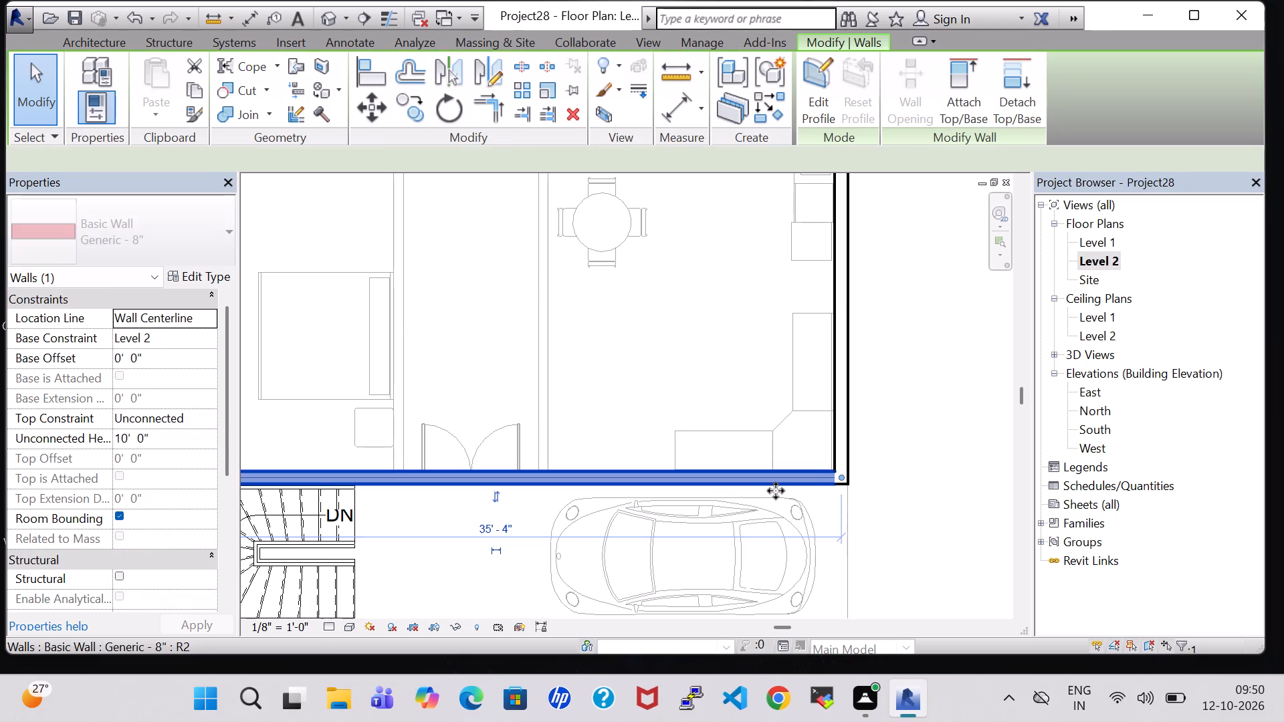
pyautogui.click(922, 467)
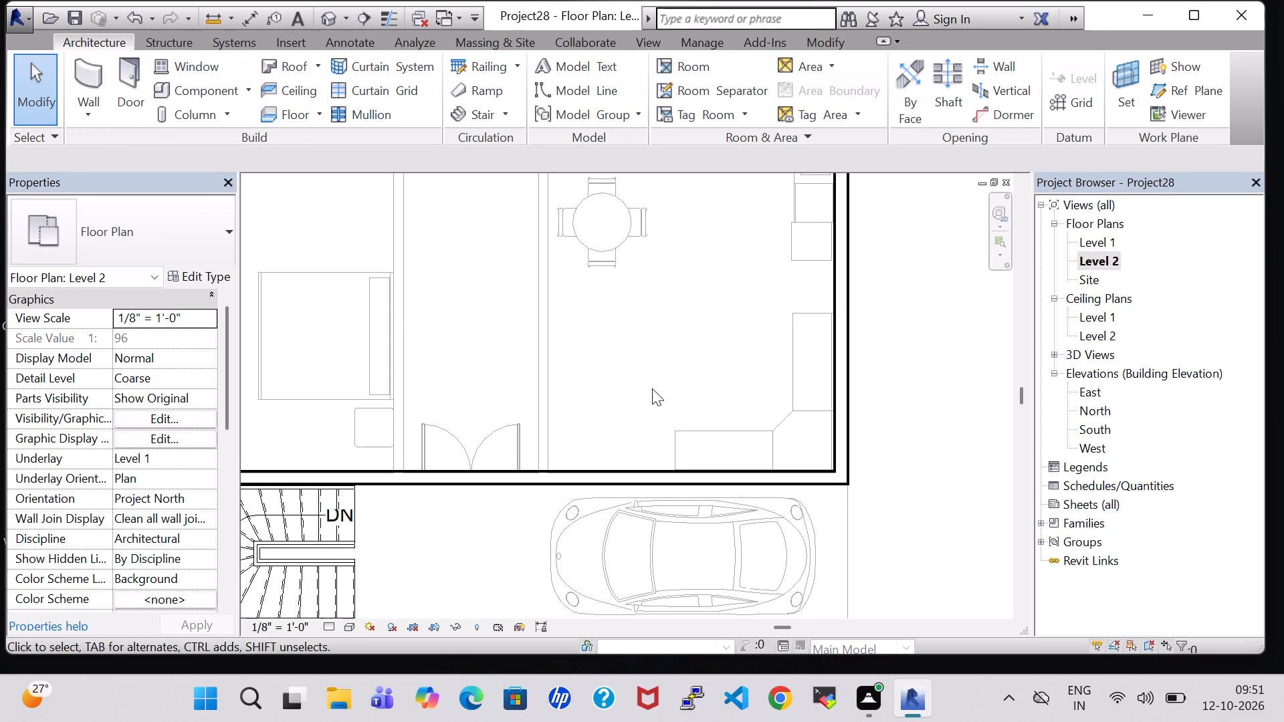
# Draw the left exterior Generic - 8" wall from the lower wall's left end up to the upper-left corner, closing the outline.
pyautogui.scroll(-5, 652, 388)
pyautogui.click(80, 82)
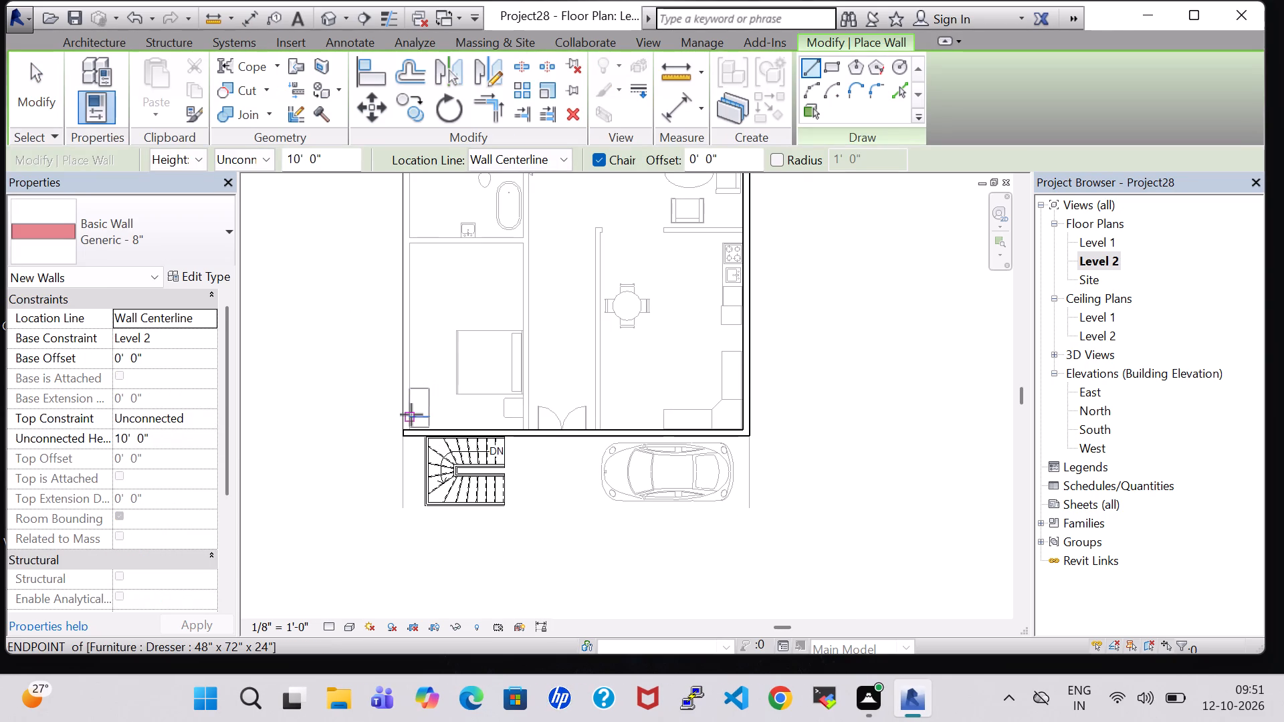
pyautogui.scroll(8, 406, 436)
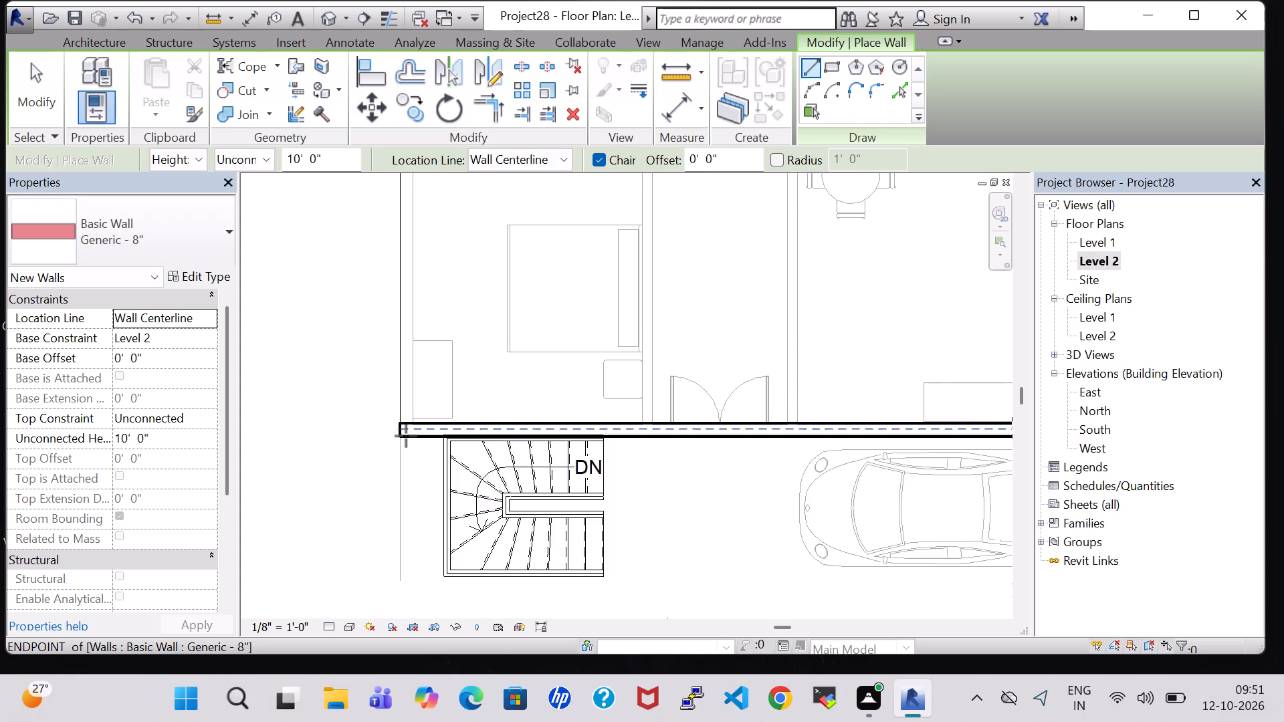
pyautogui.scroll(1, 406, 436)
pyautogui.click(408, 431)
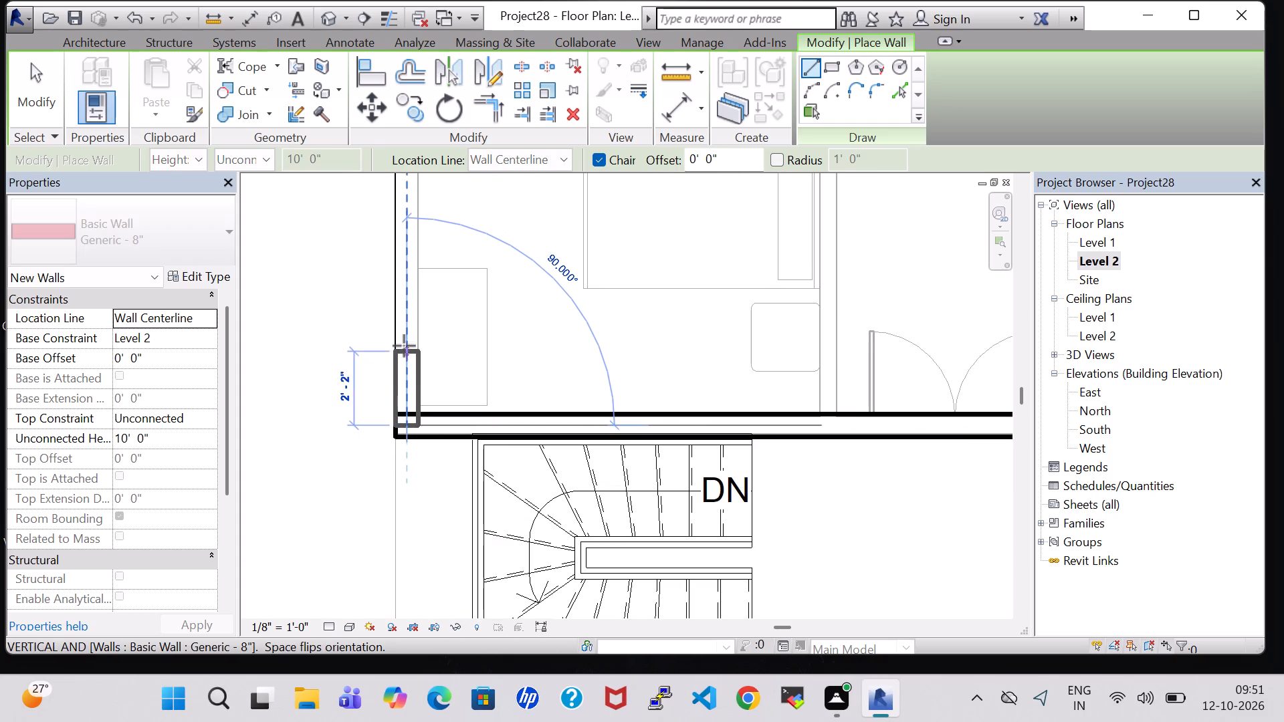
pyautogui.scroll(-3, 404, 344)
pyautogui.moveTo(404, 344); pyautogui.dragTo(407, 624, button='middle')
pyautogui.scroll(1, 408, 384)
pyautogui.scroll(-6, 411, 314)
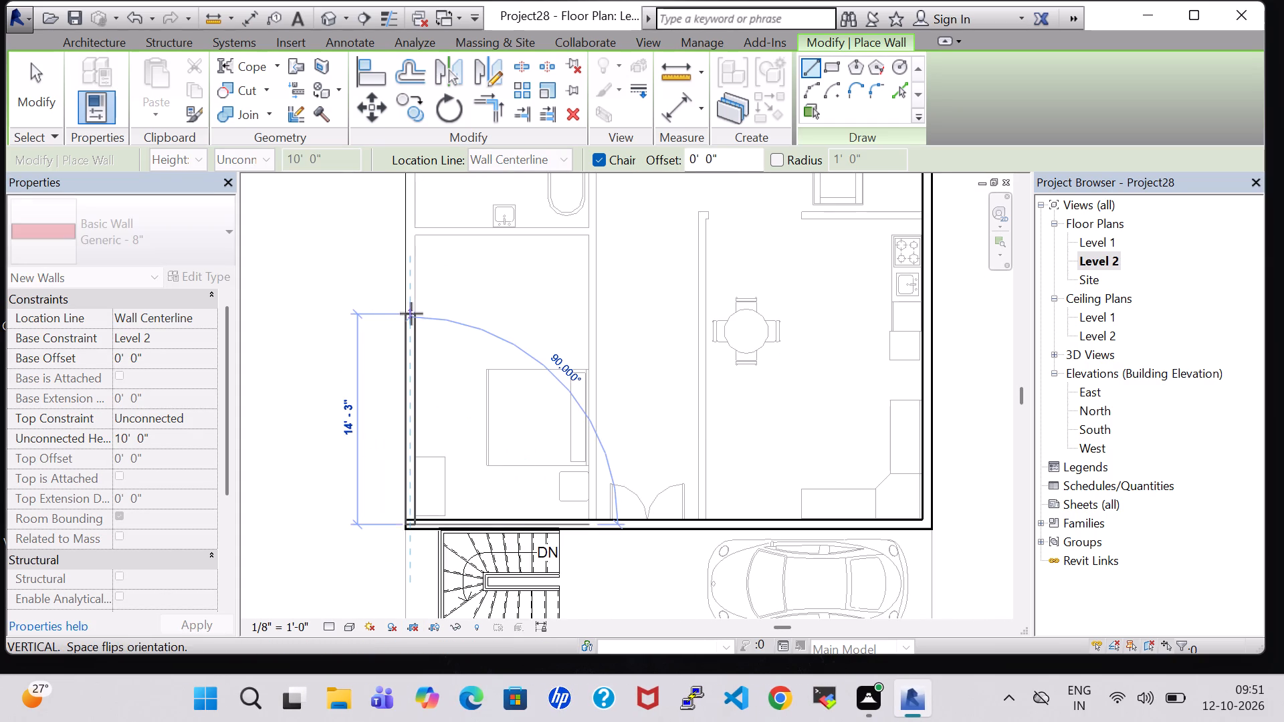
pyautogui.scroll(-4, 411, 314)
pyautogui.moveTo(411, 314); pyautogui.dragTo(409, 486, button='middle')
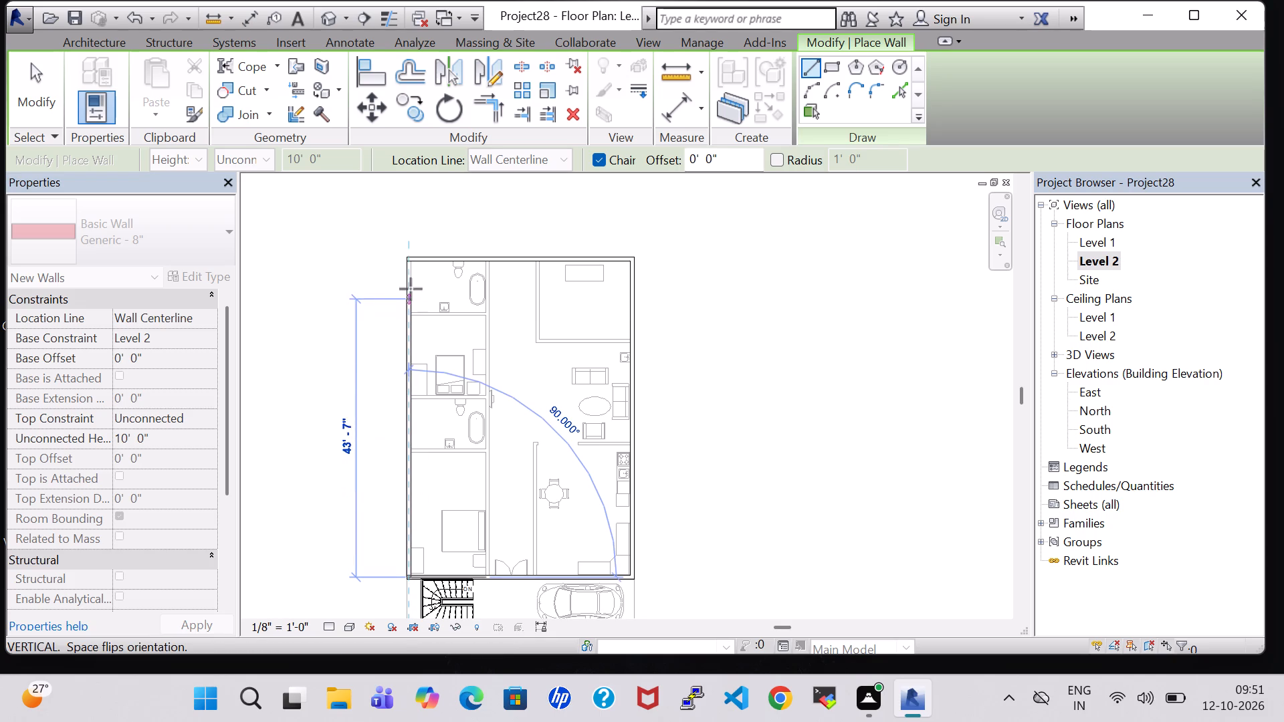
pyautogui.click(409, 263)
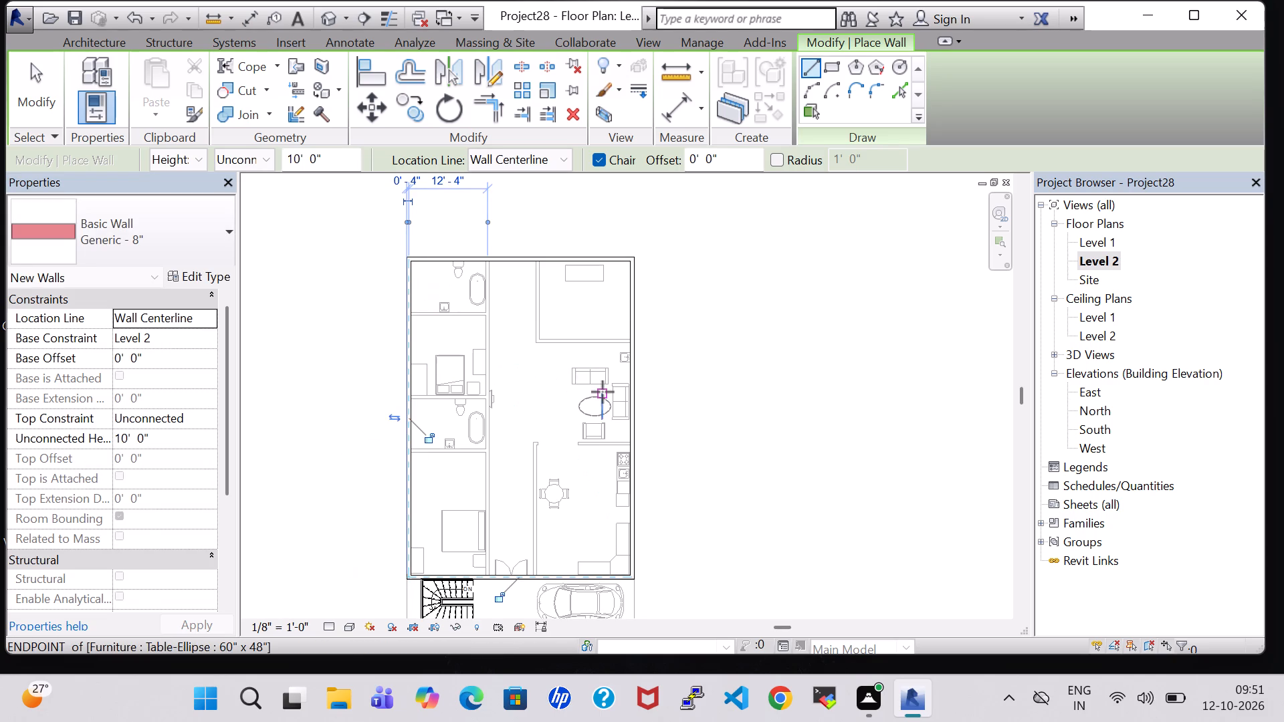
pyautogui.press('Escape')
pyautogui.press('Escape')
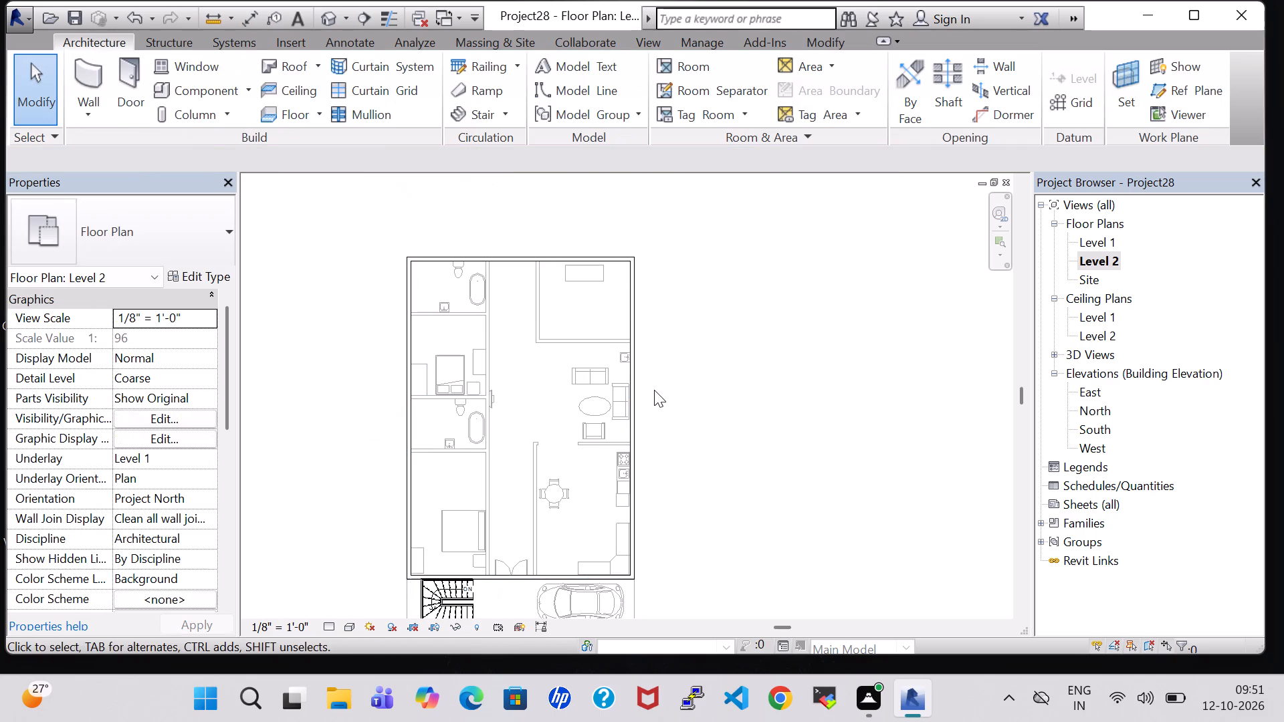
# Open the default 3D view to check the Level 2 exterior walls.
pyautogui.click(413, 462)
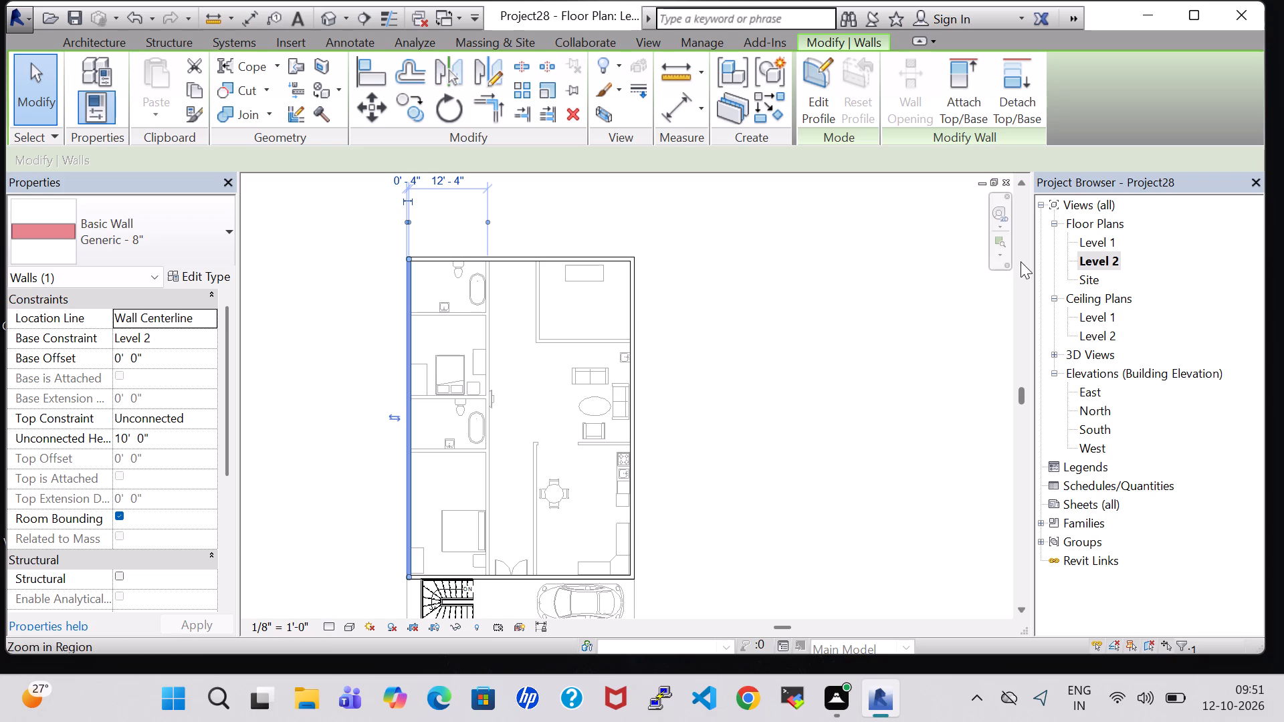
pyautogui.click(898, 343)
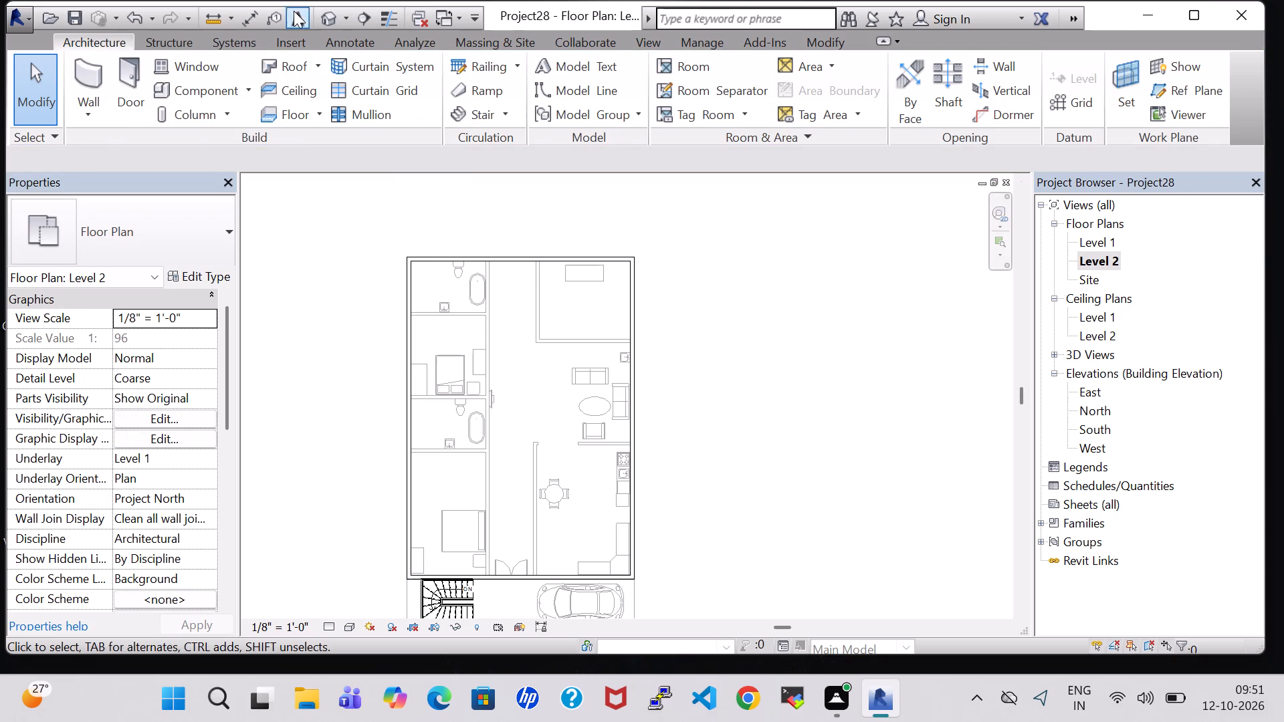
pyautogui.click(326, 22)
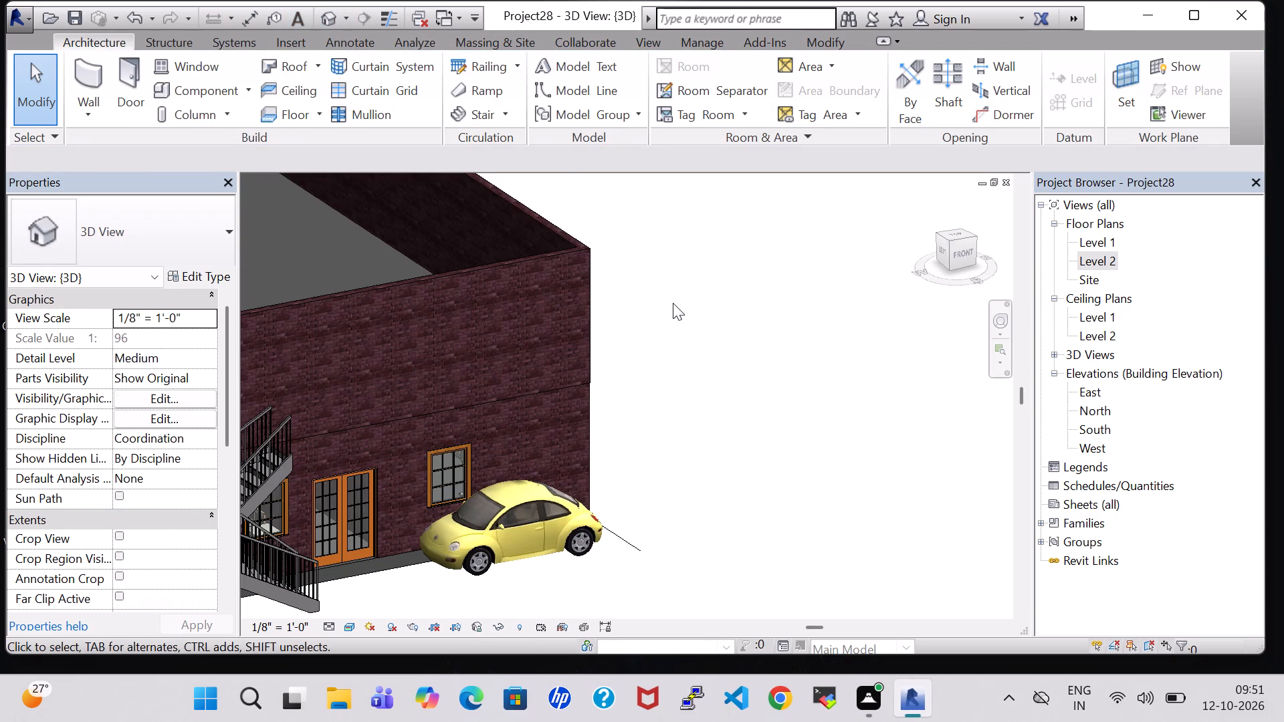
# Examine the Level 2 exterior walls in the 3D view from the front and the side.
pyautogui.scroll(2, 673, 303)
pyautogui.keyDown('shift'); pyautogui.moveTo(673, 303); pyautogui.dragTo(697, 363, button='middle'); pyautogui.keyUp('shift')
pyautogui.keyDown('shift'); pyautogui.middleClick(697, 363); pyautogui.keyUp('shift')
pyautogui.keyDown('shift'); pyautogui.moveTo(697, 366); pyautogui.dragTo(697, 377, button='middle'); pyautogui.keyUp('shift')
pyautogui.scroll(-4, 698, 379)
pyautogui.moveTo(698, 379); pyautogui.dragTo(594, 297, button='middle')
pyautogui.keyDown('shift'); pyautogui.scroll(1, 550, 386); pyautogui.keyUp('shift')
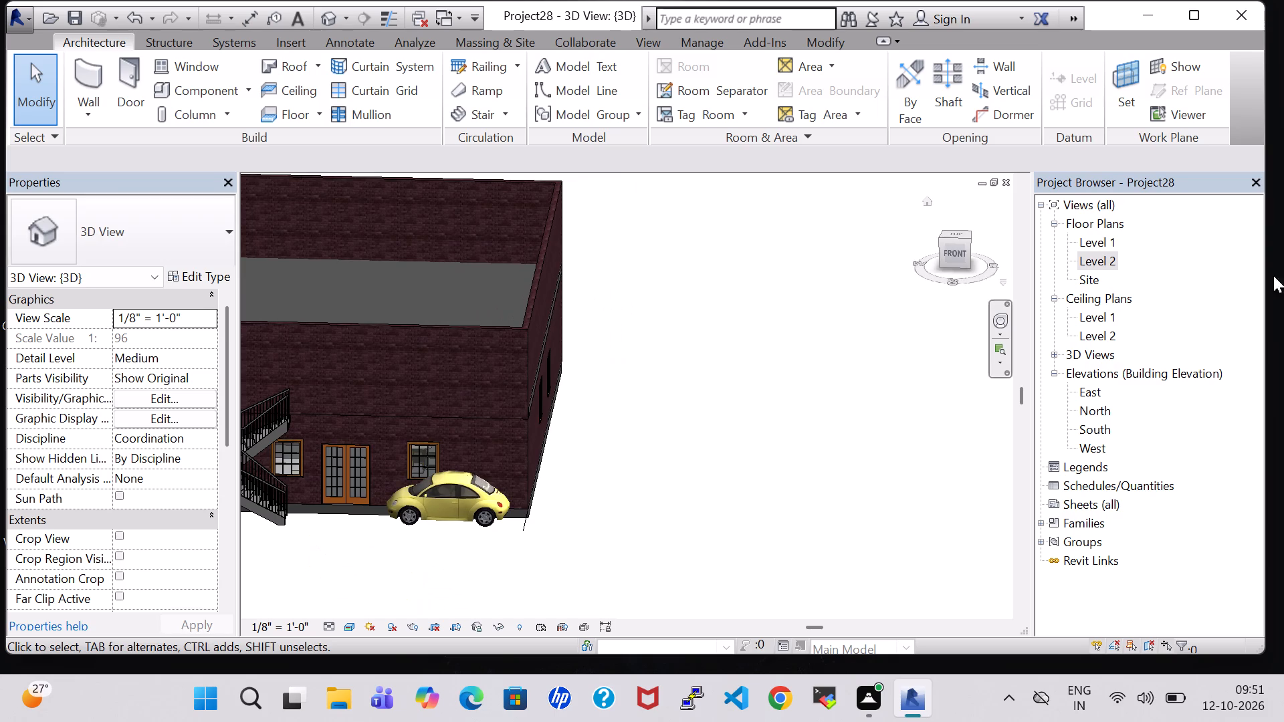
# Open the Level 1 floor plan.
pyautogui.doubleClick(1104, 241)
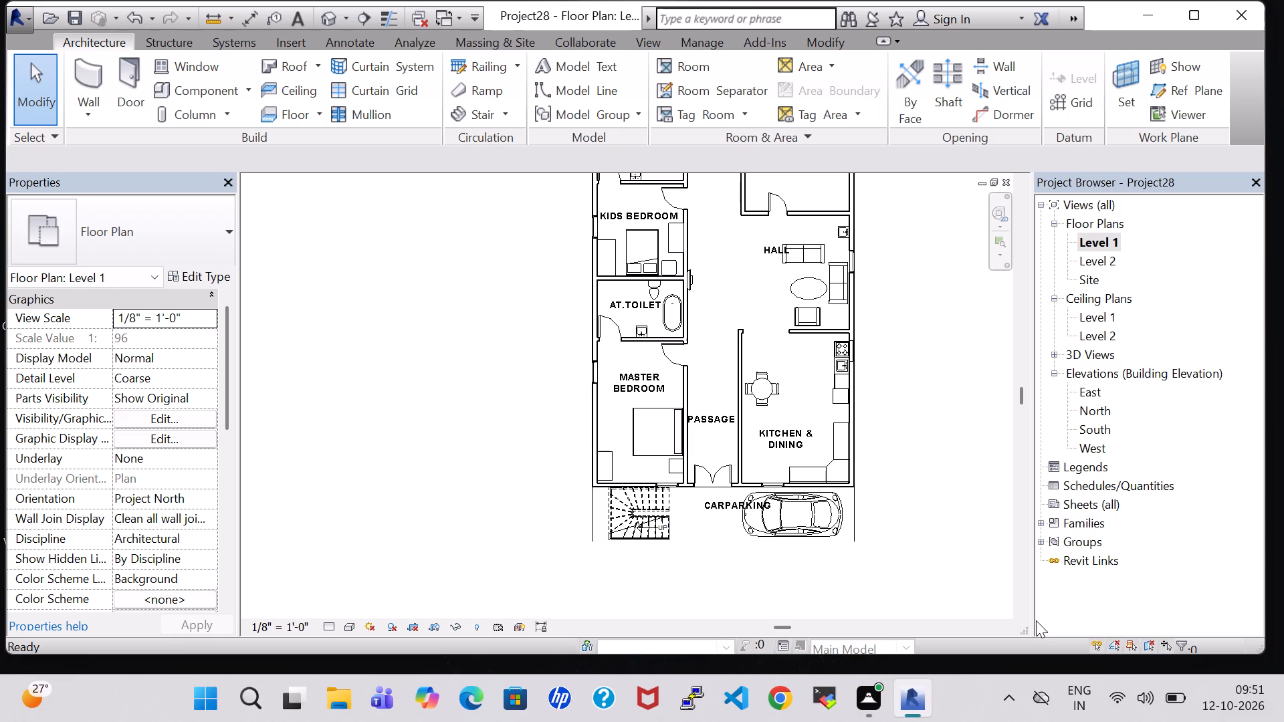
pyautogui.doubleClick(1107, 245)
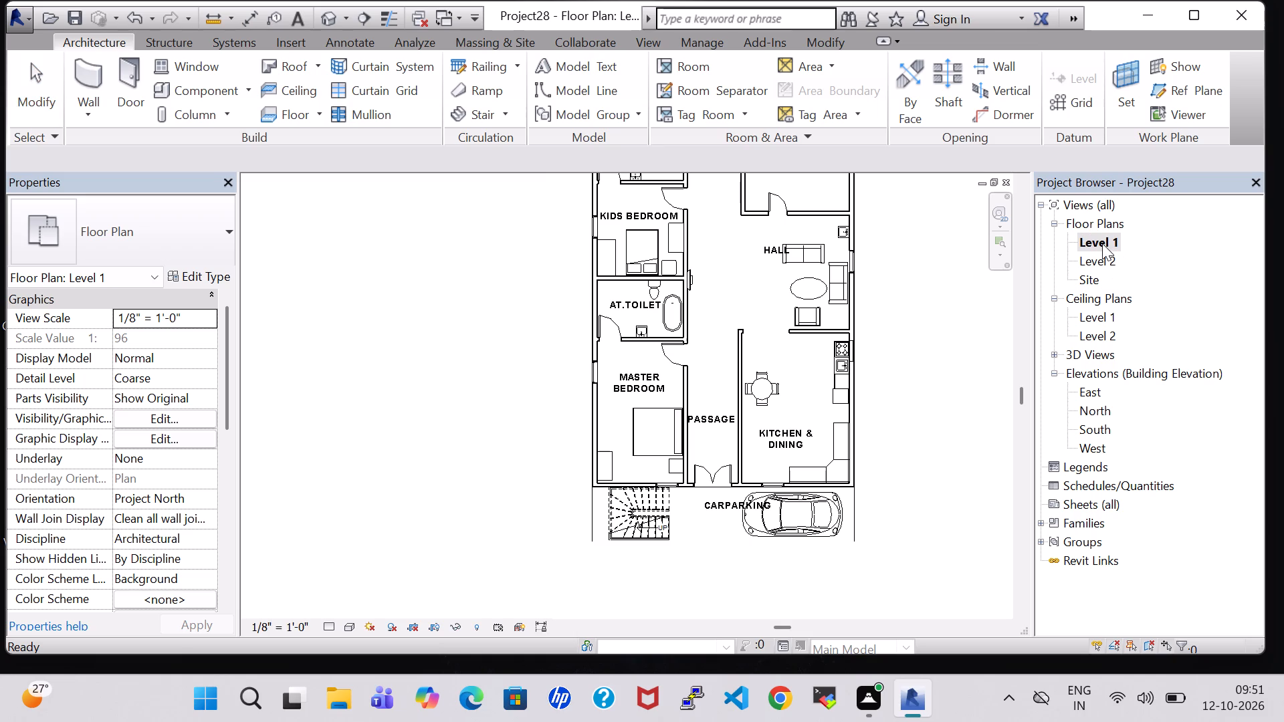
pyautogui.doubleClick(1102, 243)
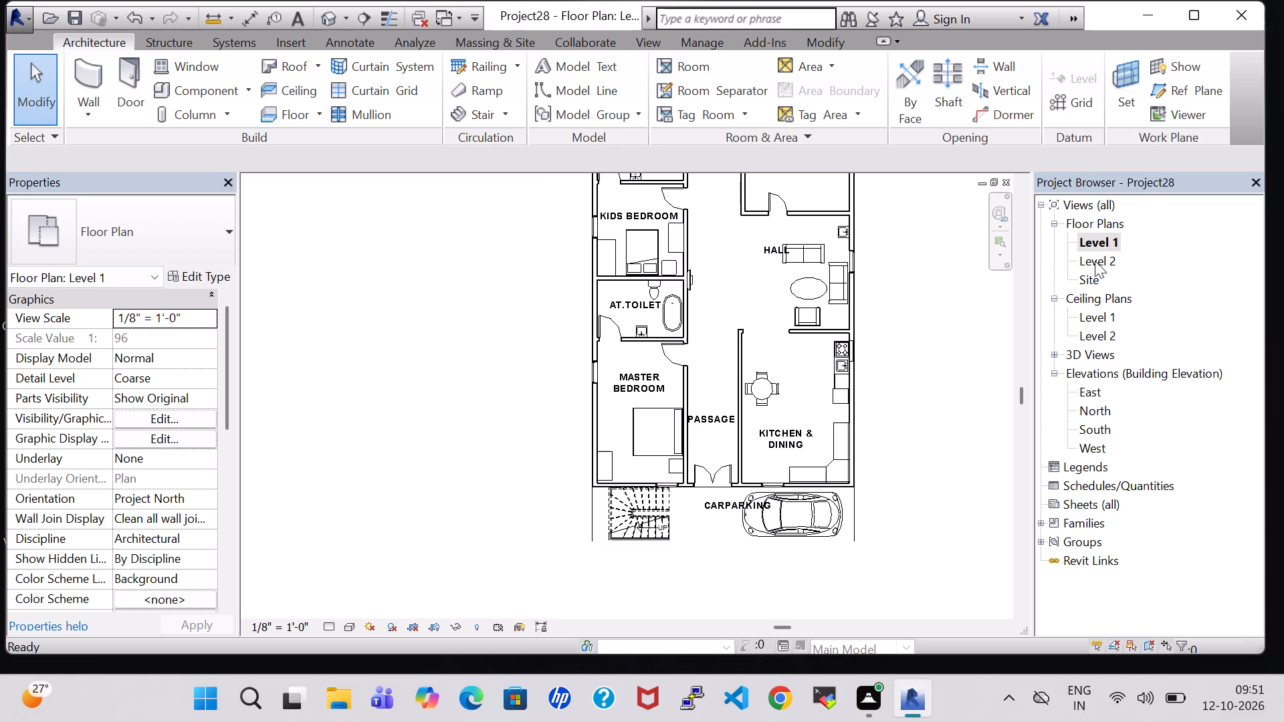
pyautogui.doubleClick(1095, 261)
pyautogui.doubleClick(1095, 246)
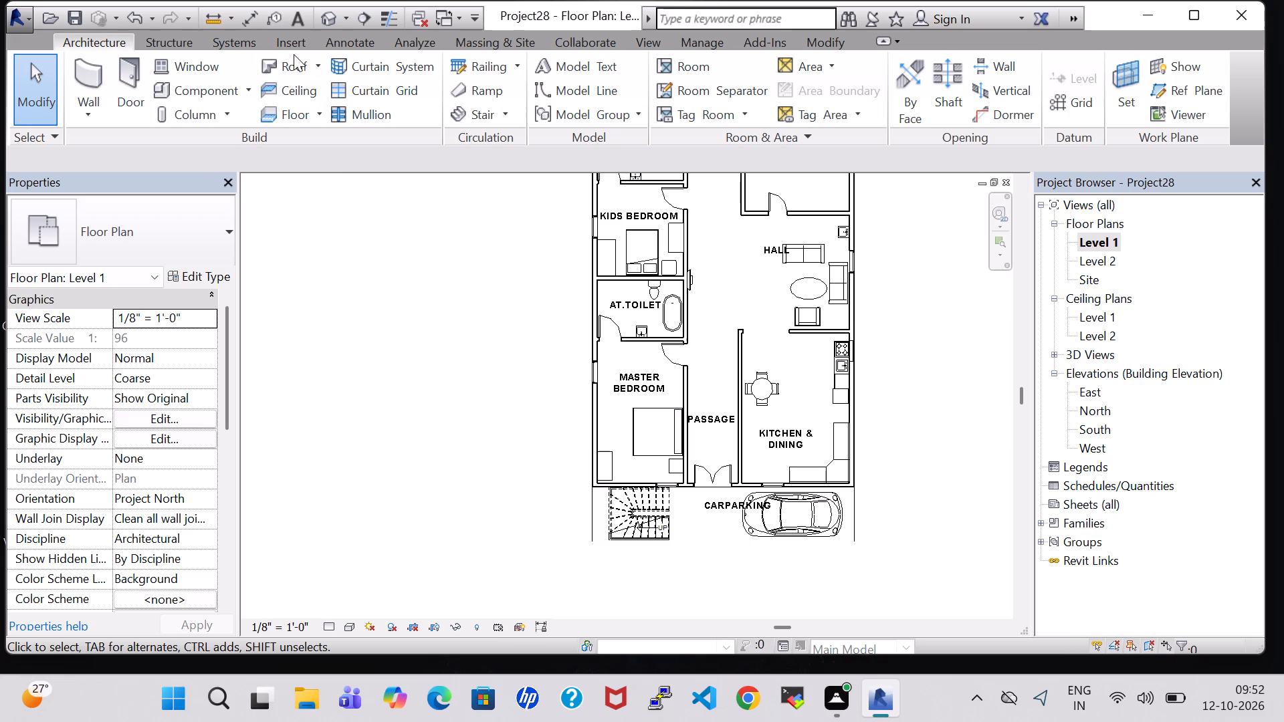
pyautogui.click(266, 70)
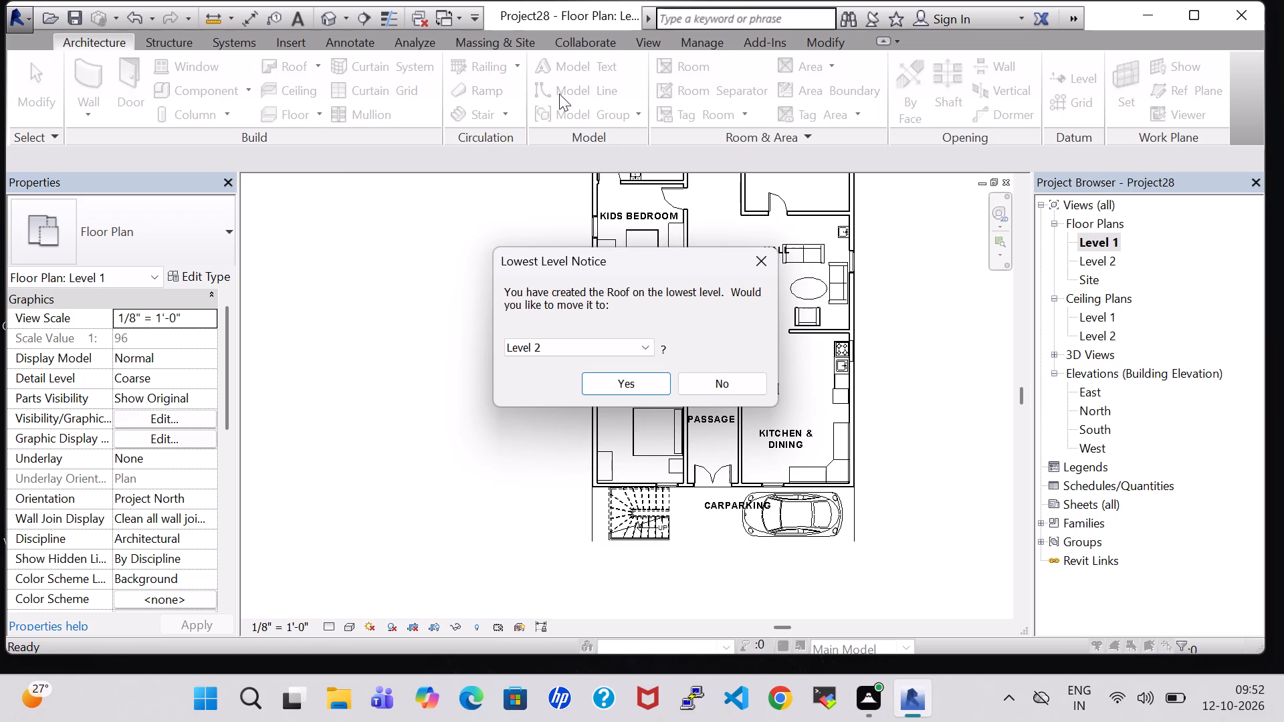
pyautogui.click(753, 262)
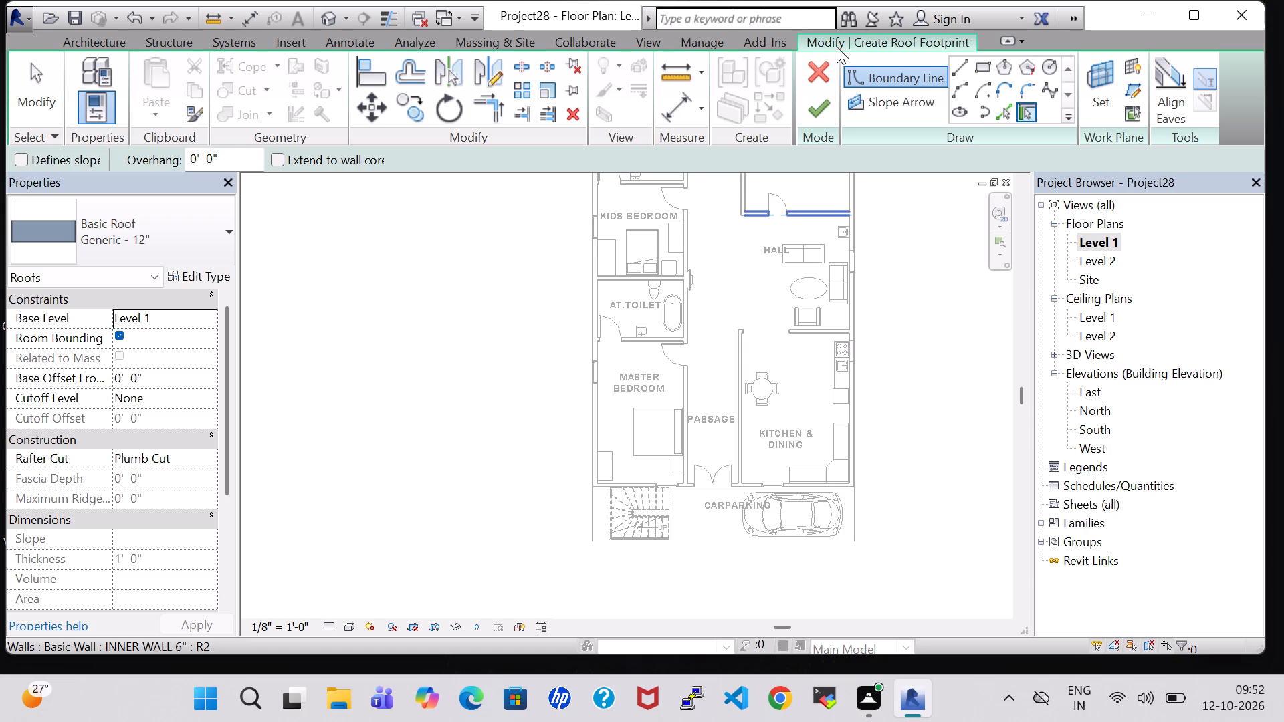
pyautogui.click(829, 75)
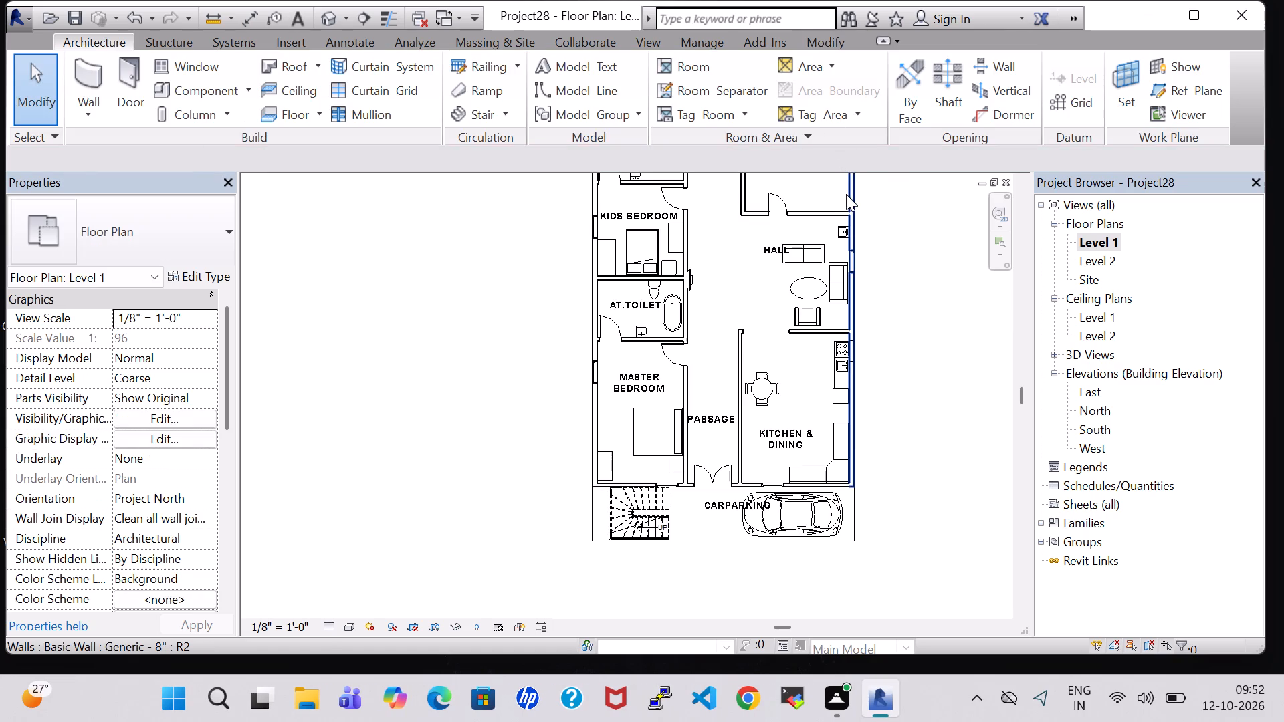
# Start a Generic - 12" footprint roof from the Level 1 plan and move its base level to Level 2.
pyautogui.scroll(-2, 820, 268)
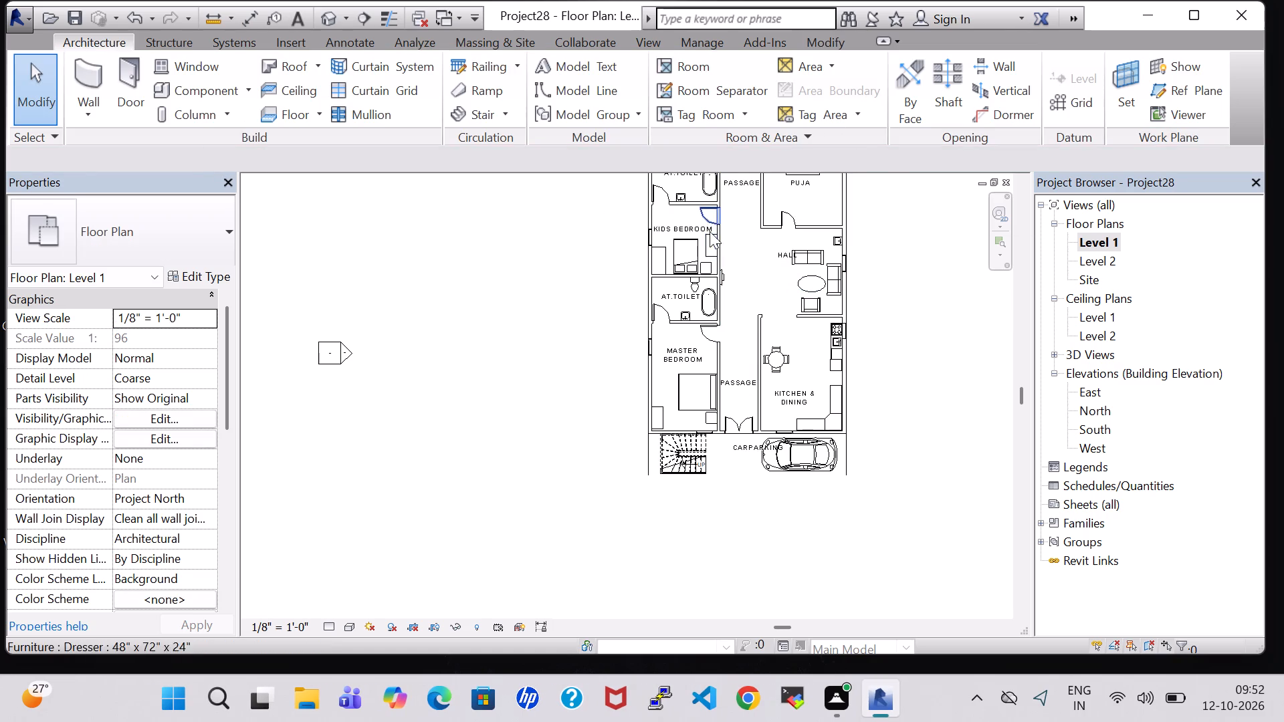
pyautogui.scroll(-3, 730, 212)
pyautogui.moveTo(920, 228); pyautogui.dragTo(905, 327, button='middle')
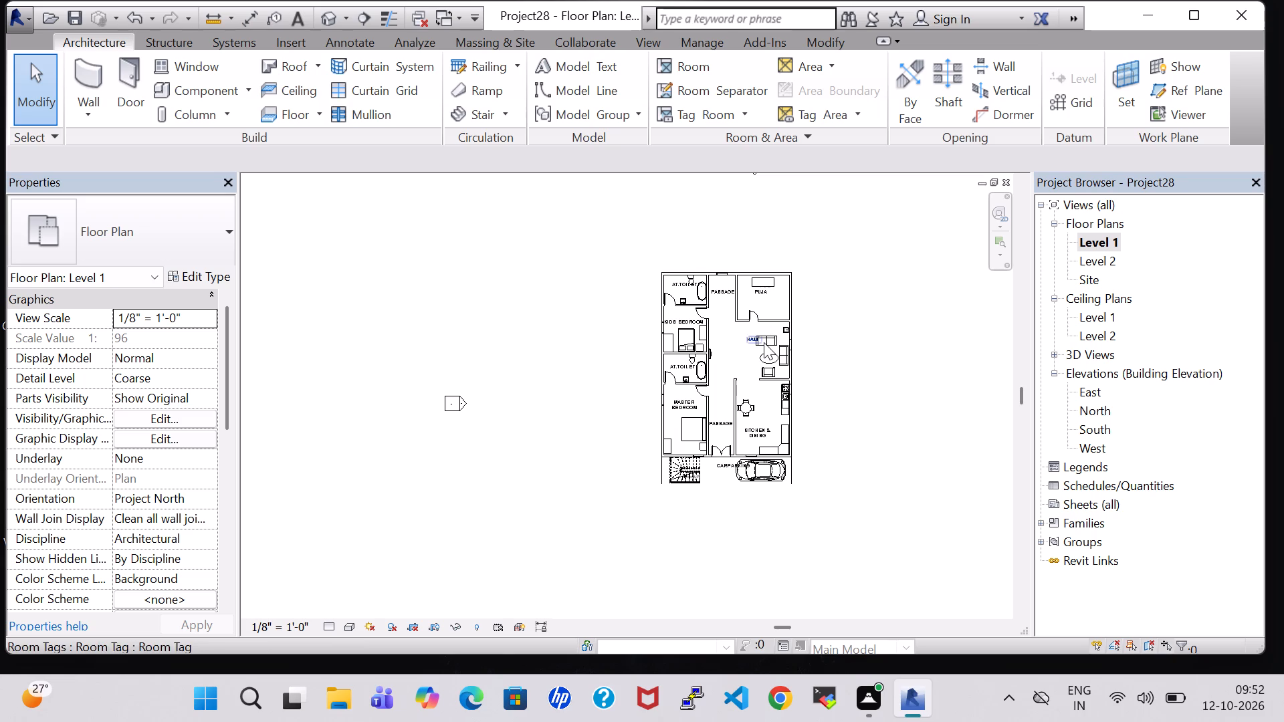
pyautogui.click(294, 70)
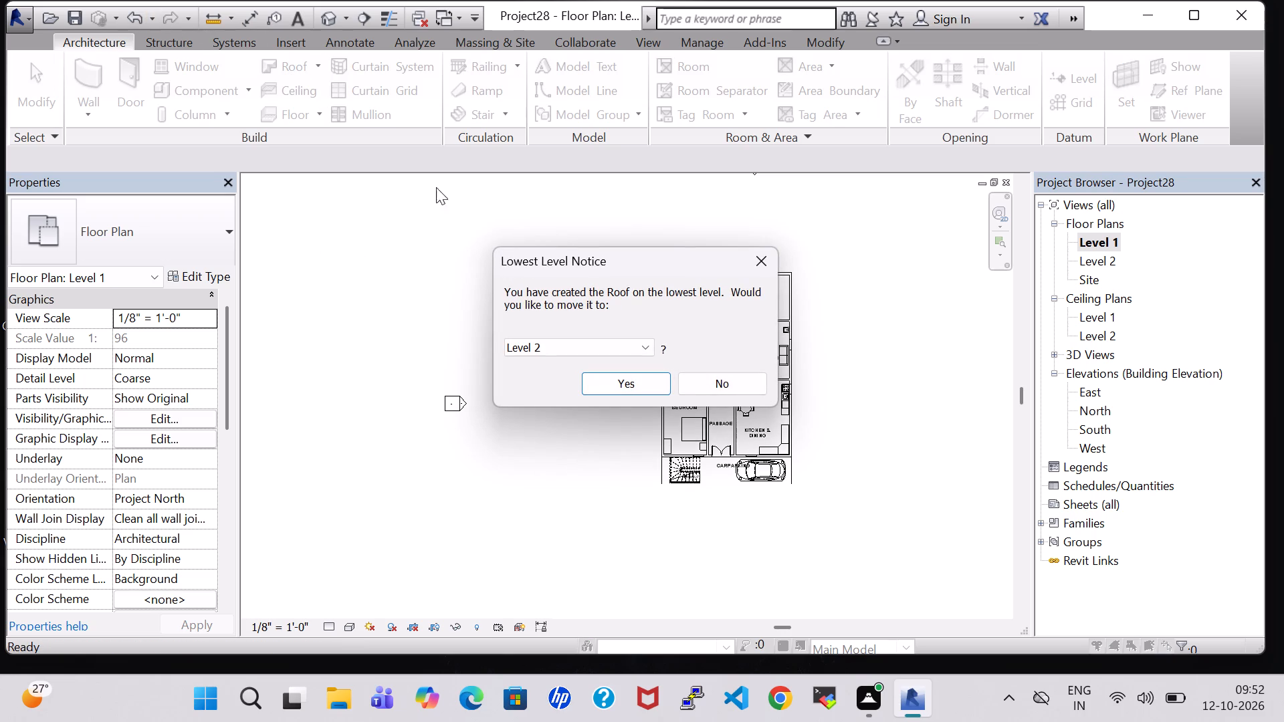
pyautogui.click(655, 372)
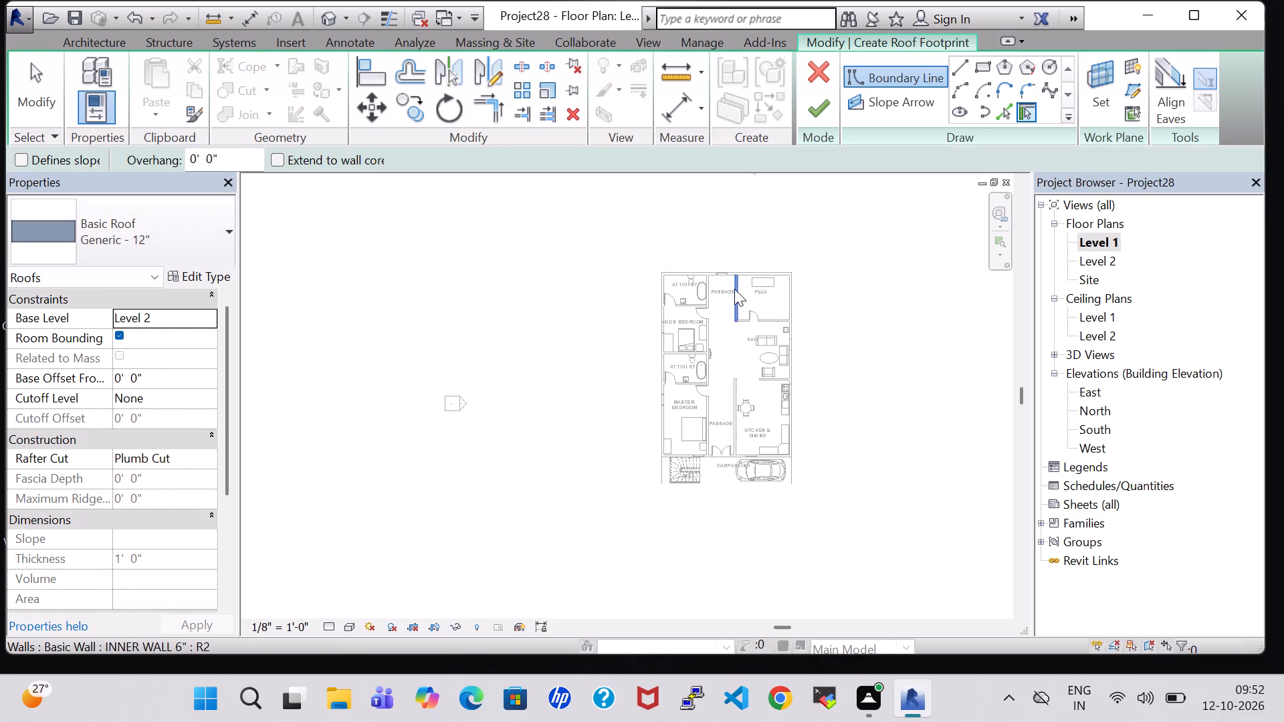
# Check the whole house in the default 3D view, then return to the Level 1 floor plan.
pyautogui.doubleClick(1110, 243)
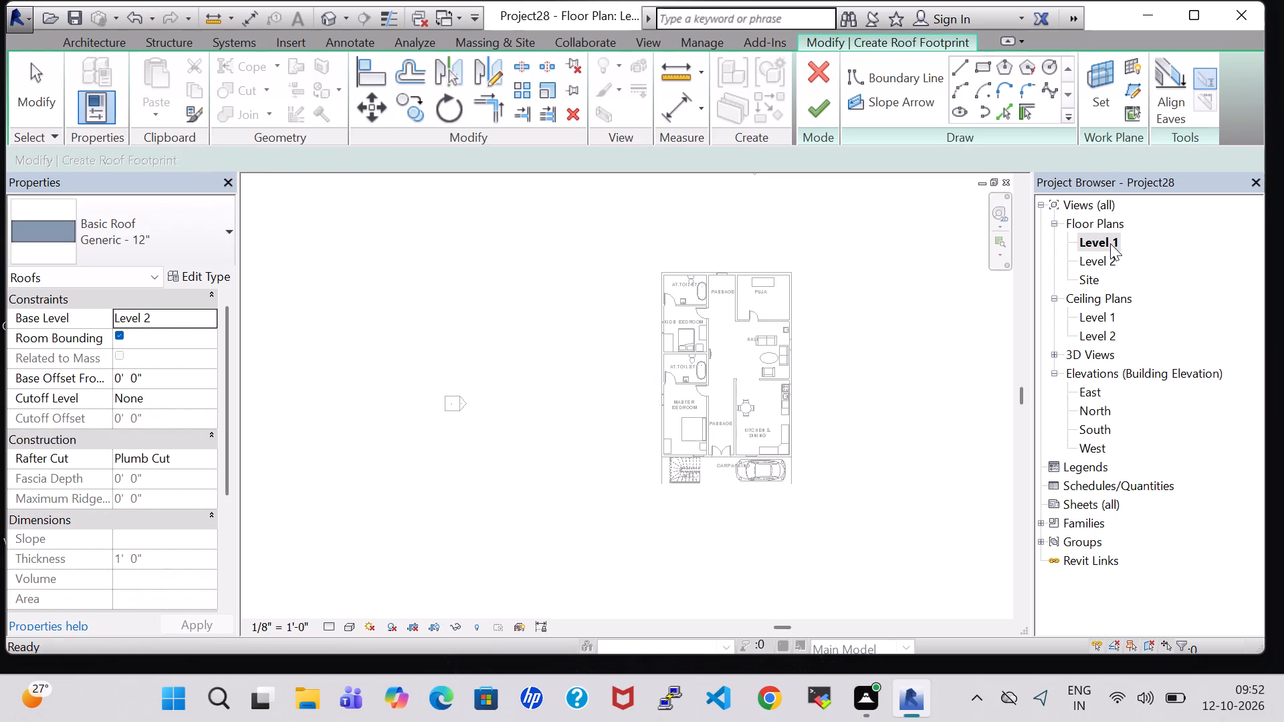
pyautogui.click(317, 19)
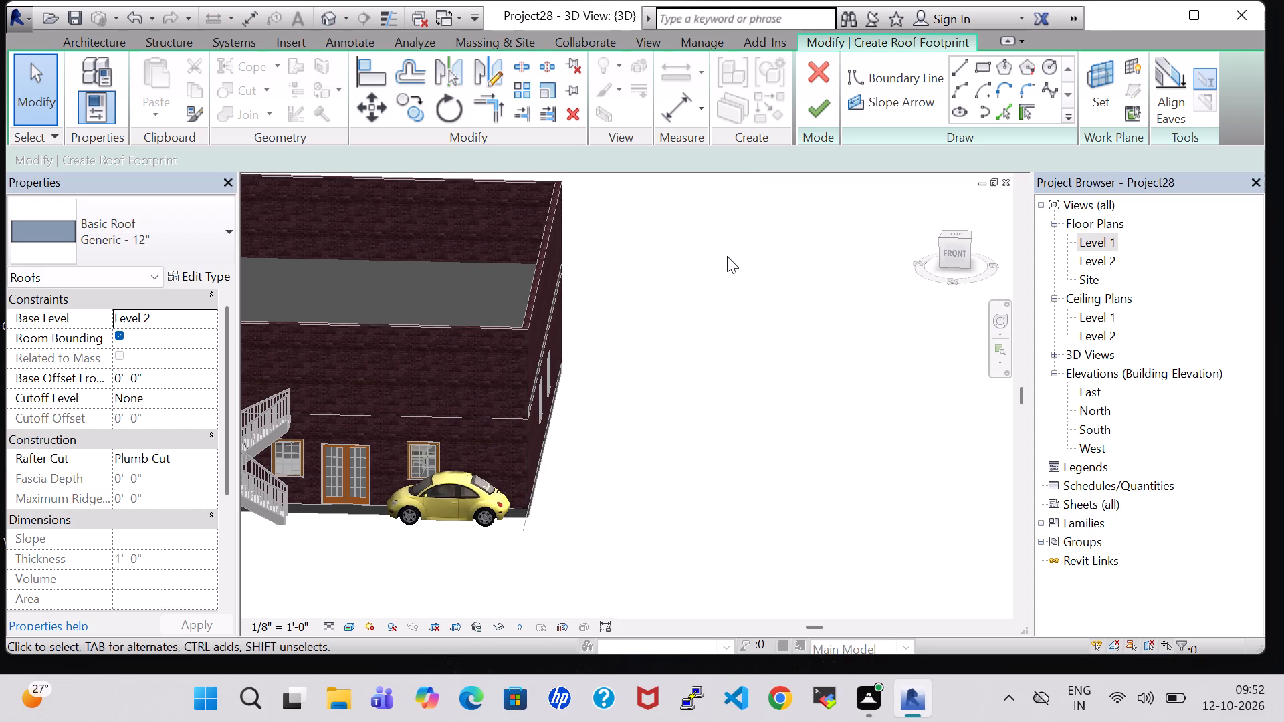
pyautogui.scroll(-3, 702, 308)
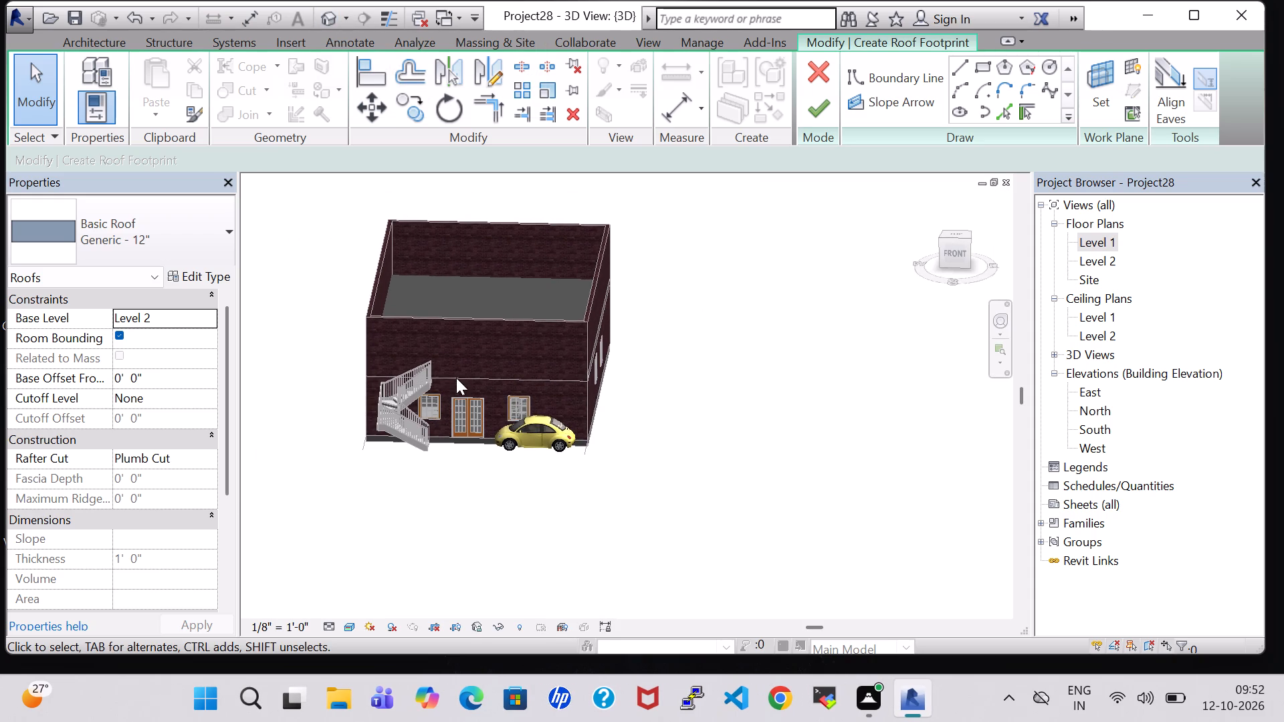
pyautogui.click(465, 373)
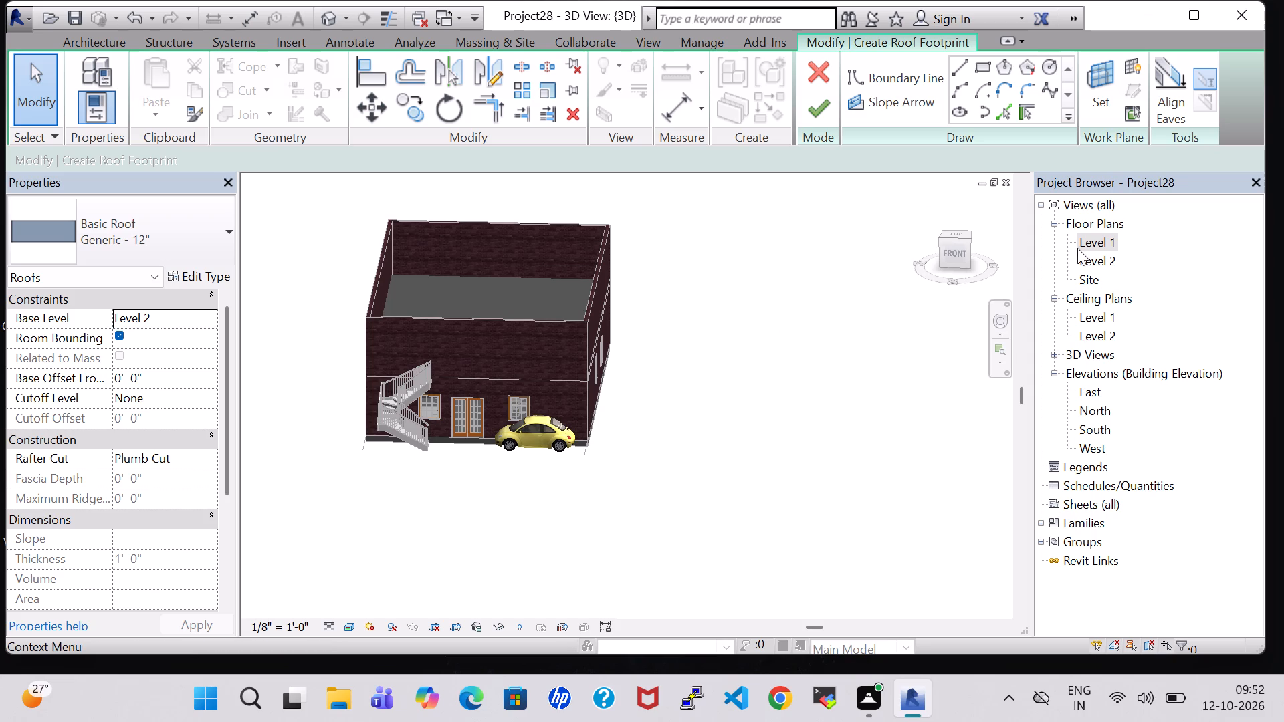
pyautogui.doubleClick(1103, 242)
pyautogui.scroll(-1, 876, 299)
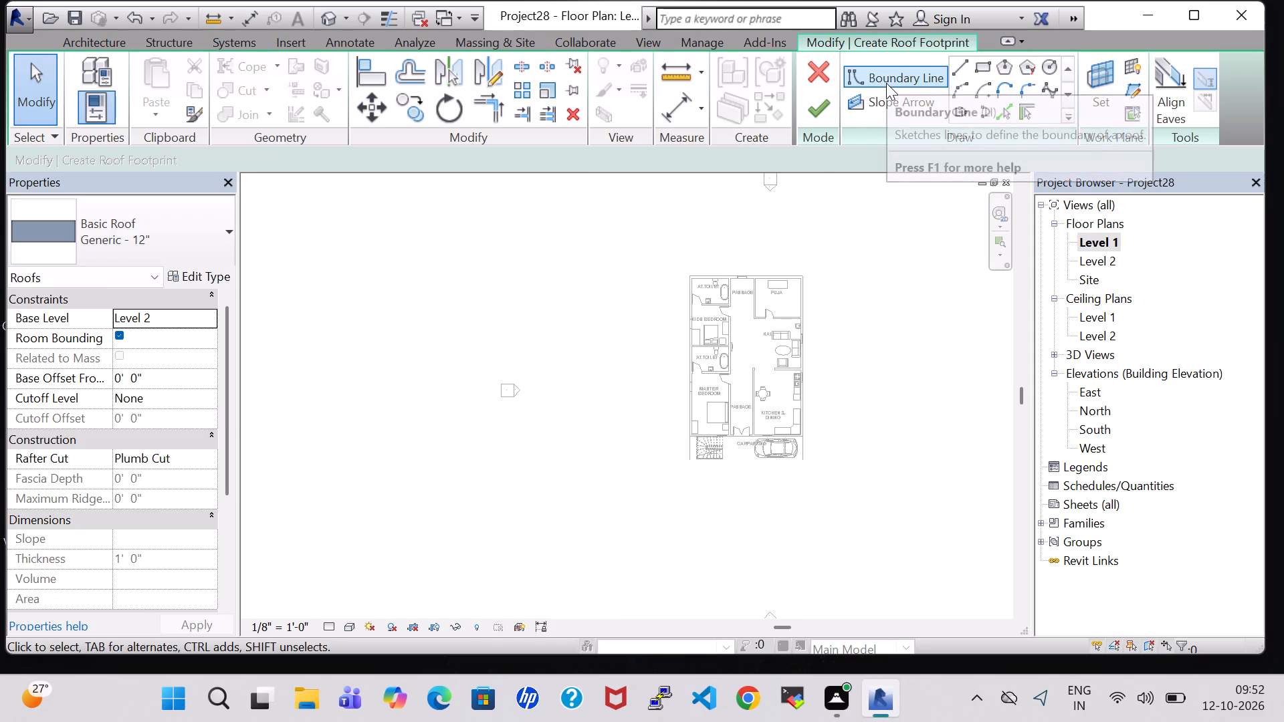
# Sketch a rectangular roof boundary, about 42'-9" by 50'-11", from outside the plan's upper-left corner to beyond the kitchen's lower-right corner.
pyautogui.click(976, 64)
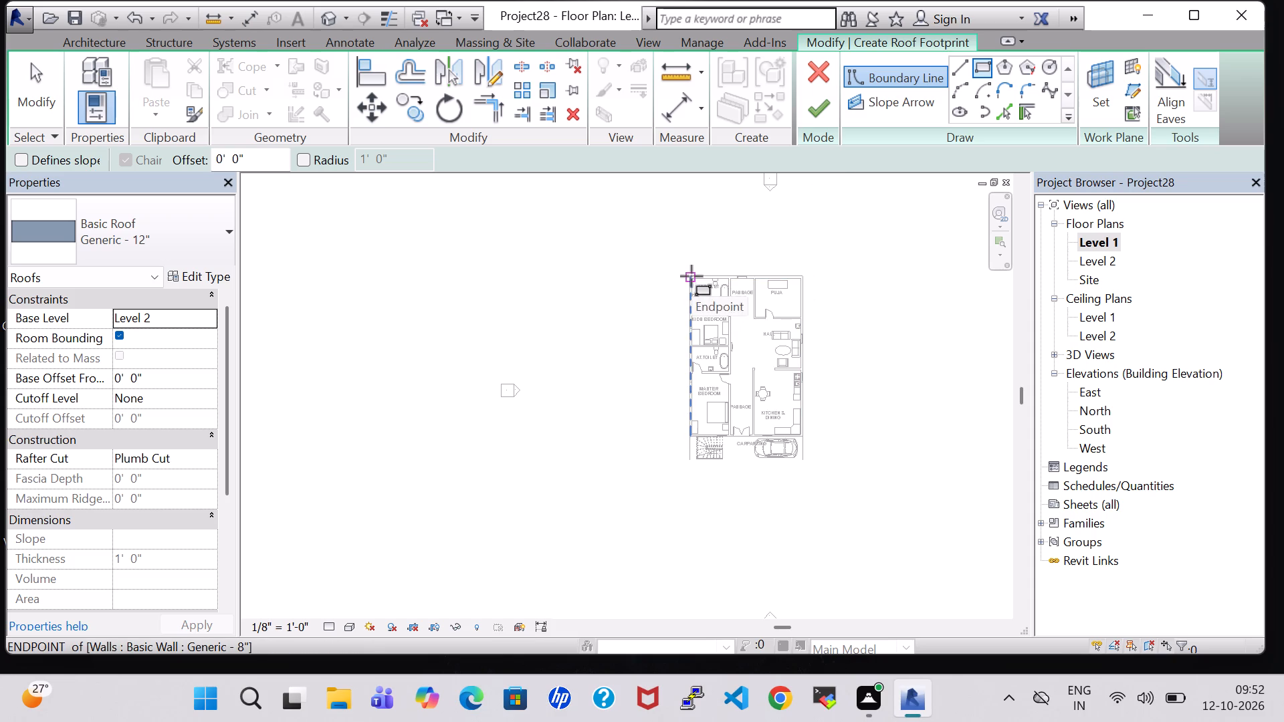
pyautogui.scroll(6, 691, 276)
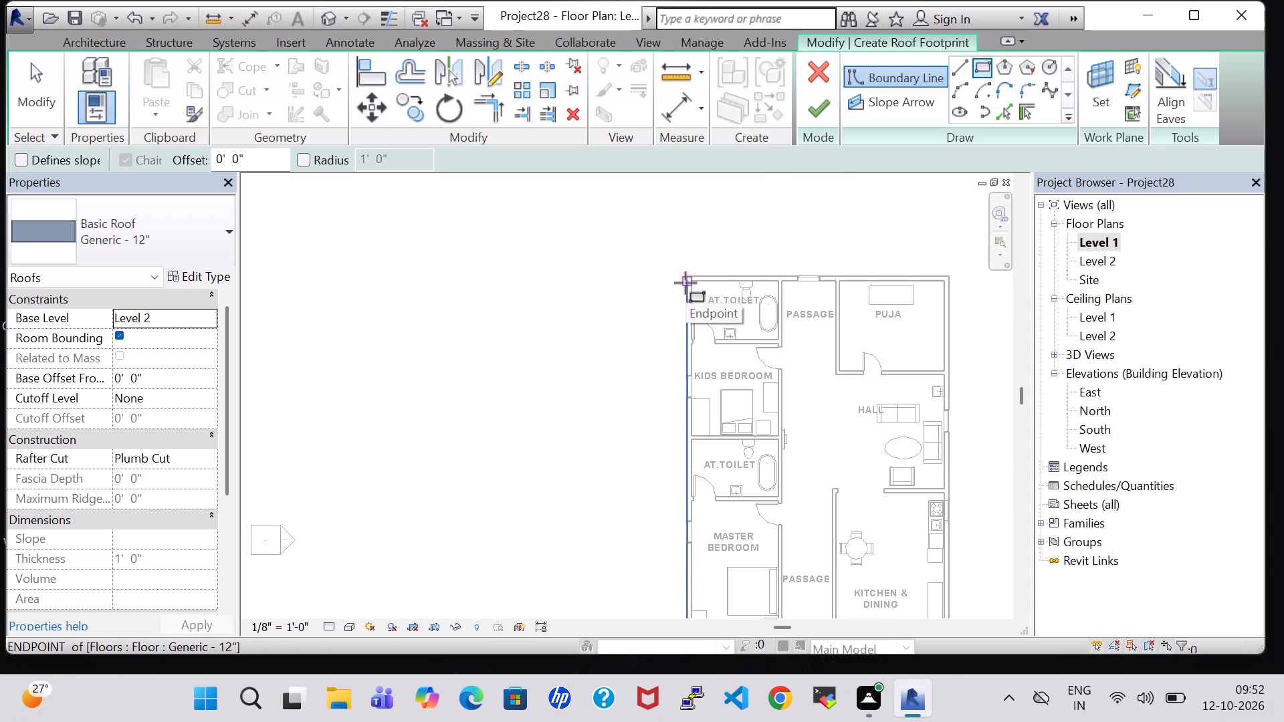
pyautogui.scroll(6, 685, 283)
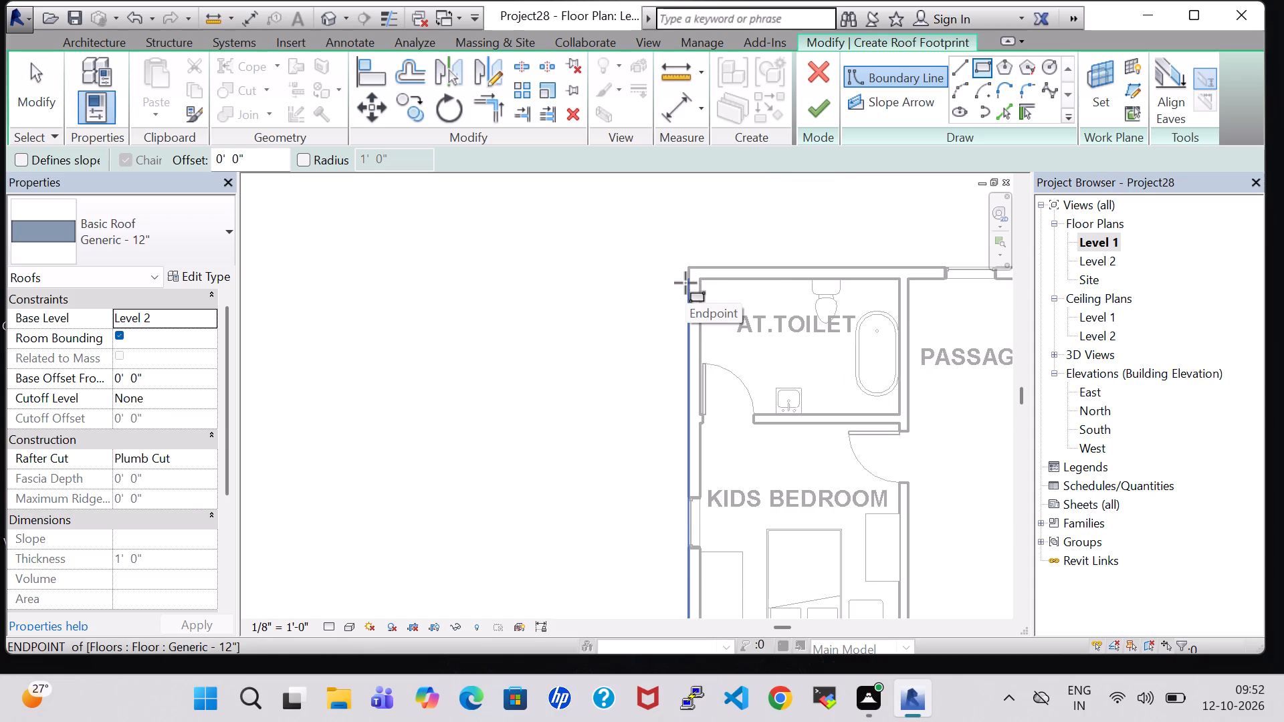
pyautogui.click(671, 250)
pyautogui.scroll(-7, 857, 402)
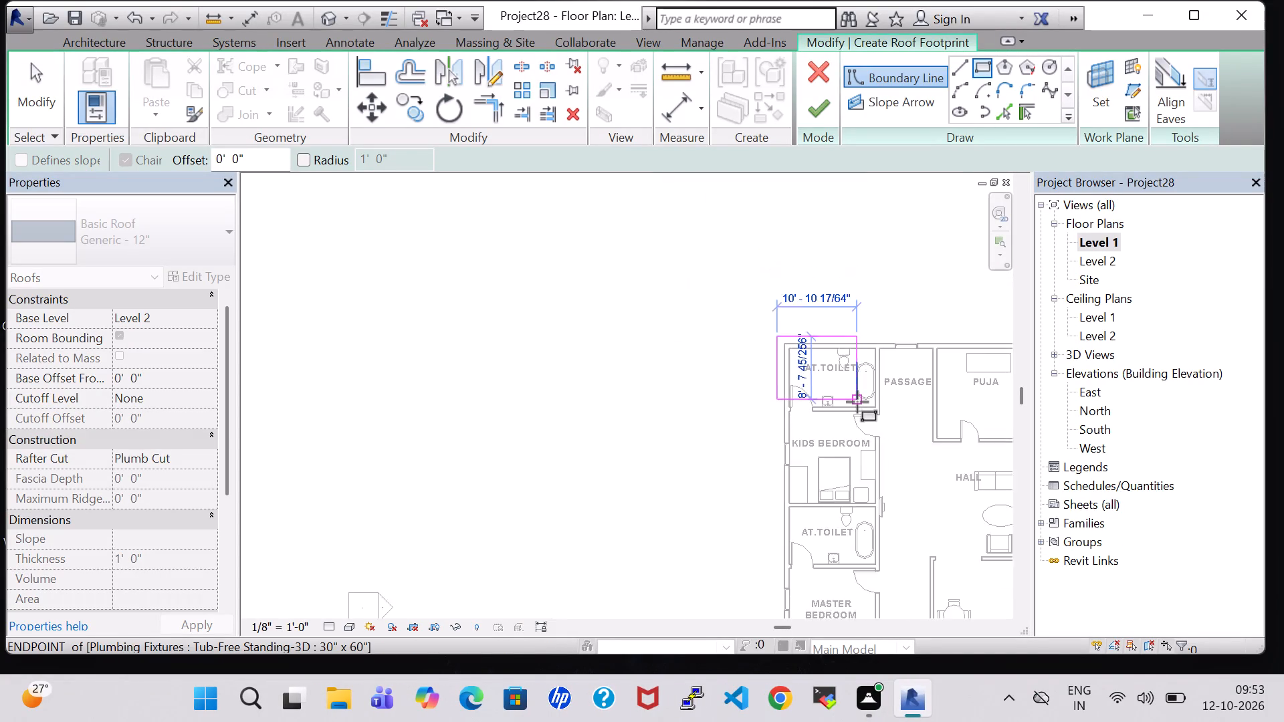
pyautogui.scroll(-2, 857, 402)
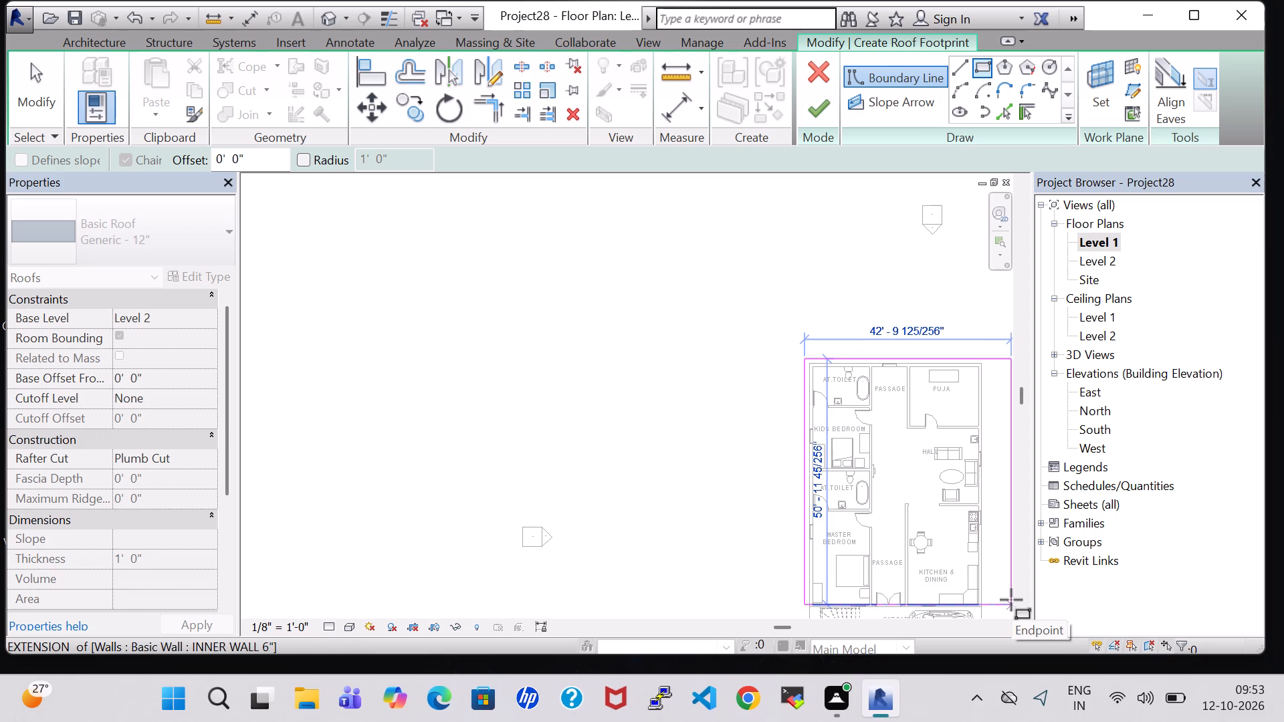
pyautogui.click(1011, 600)
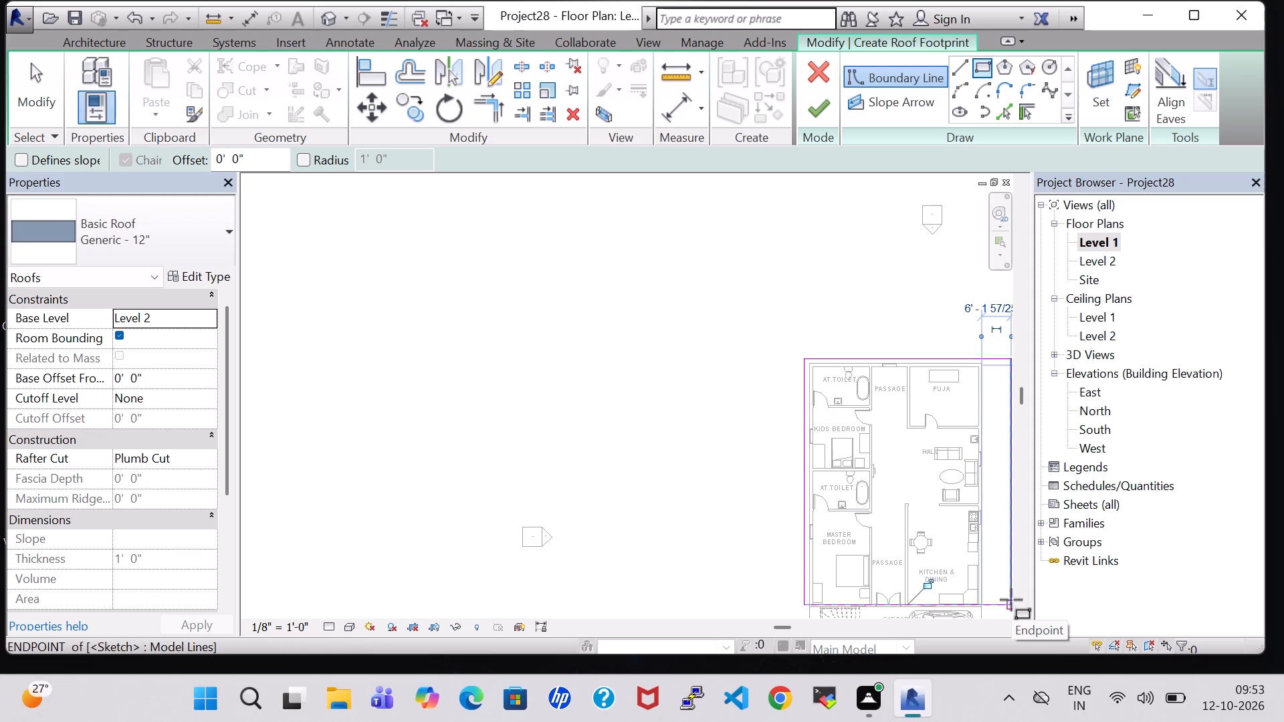
pyautogui.moveTo(1011, 600); pyautogui.dragTo(997, 594, button='middle')
pyautogui.scroll(1, 1011, 600)
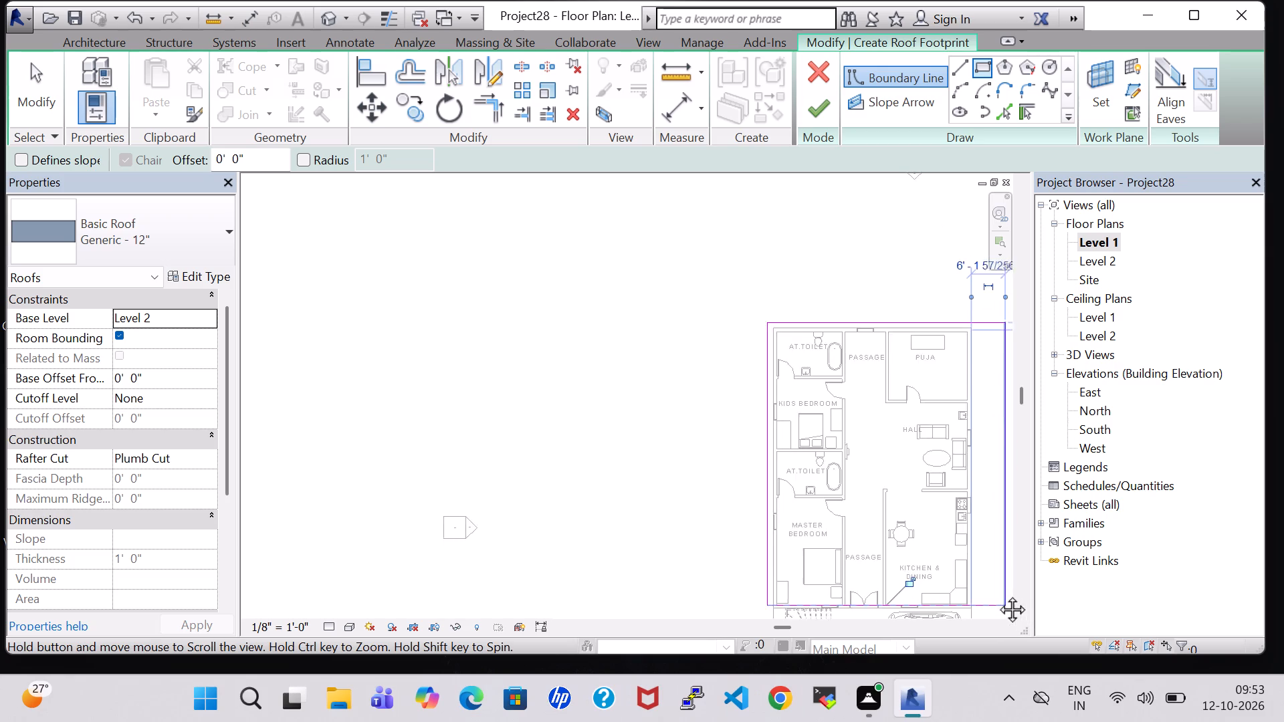
pyautogui.moveTo(997, 594); pyautogui.dragTo(978, 475, button='middle')
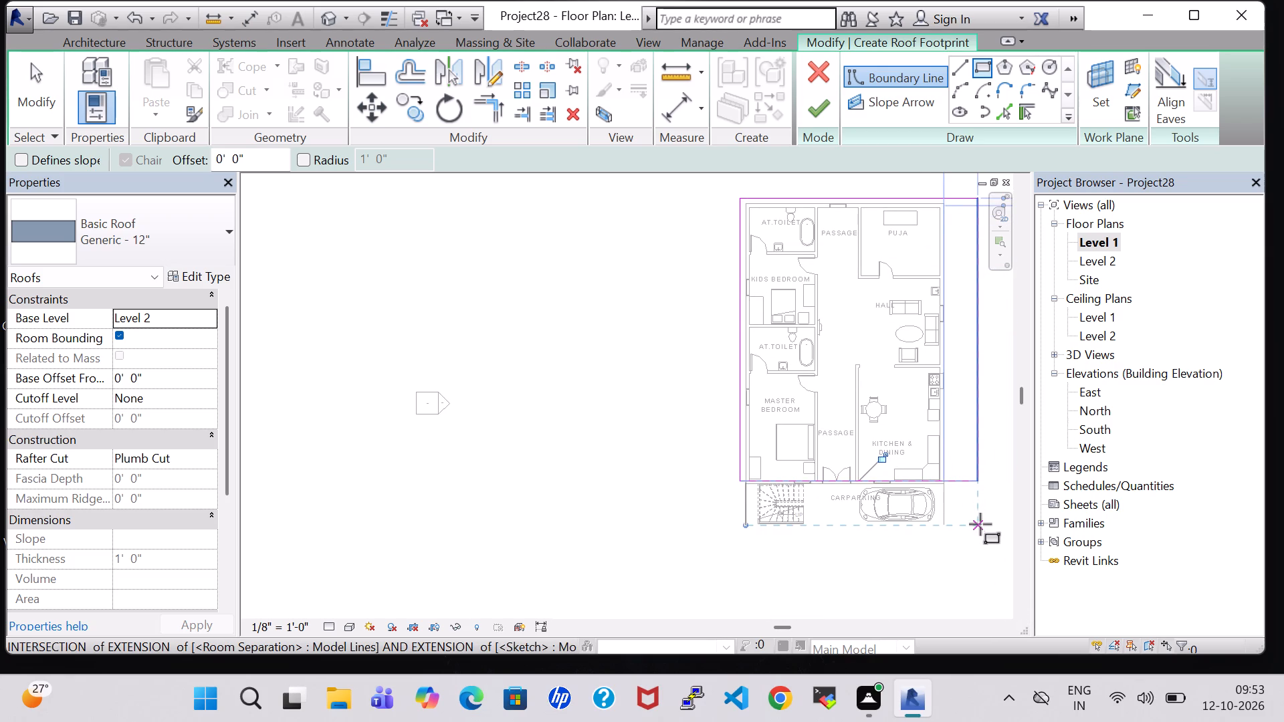
pyautogui.press('Escape')
pyautogui.press('Escape')
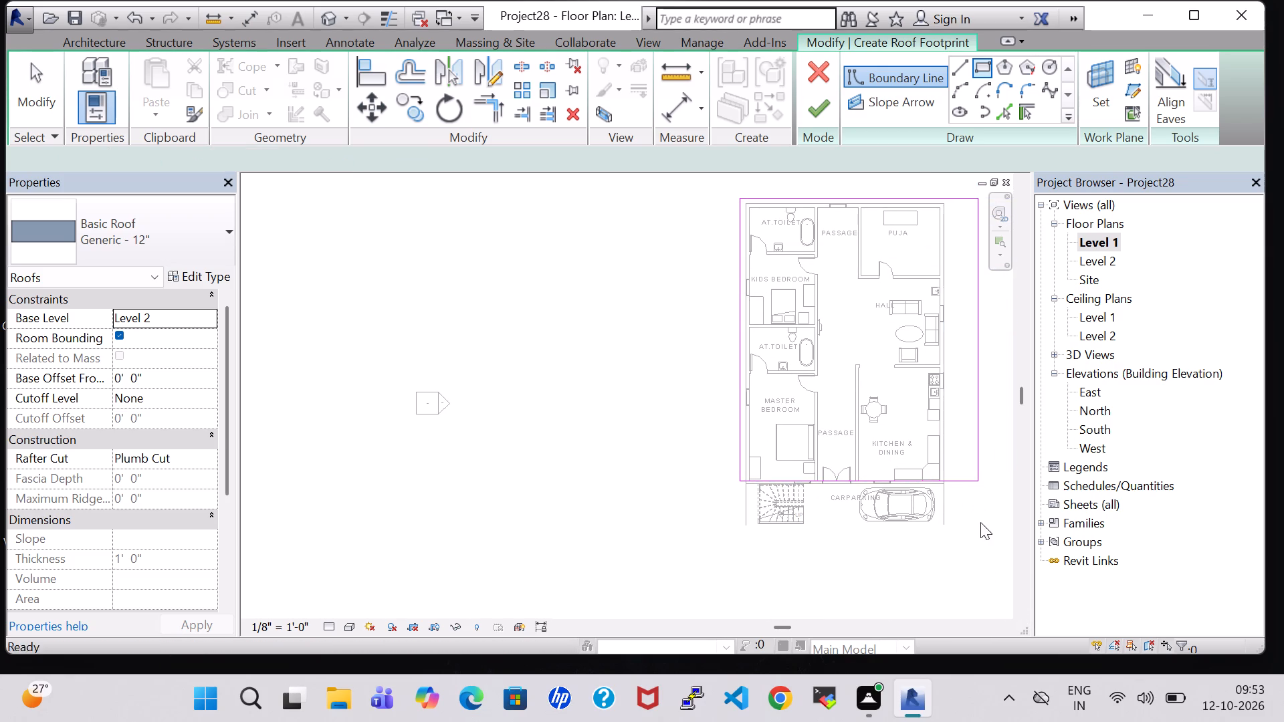
# Nudge the roof's lower boundary line down over the stair and car parking, to about 7'-3" below the lower exterior wall.
pyautogui.click(959, 477)
pyautogui.press('Down')
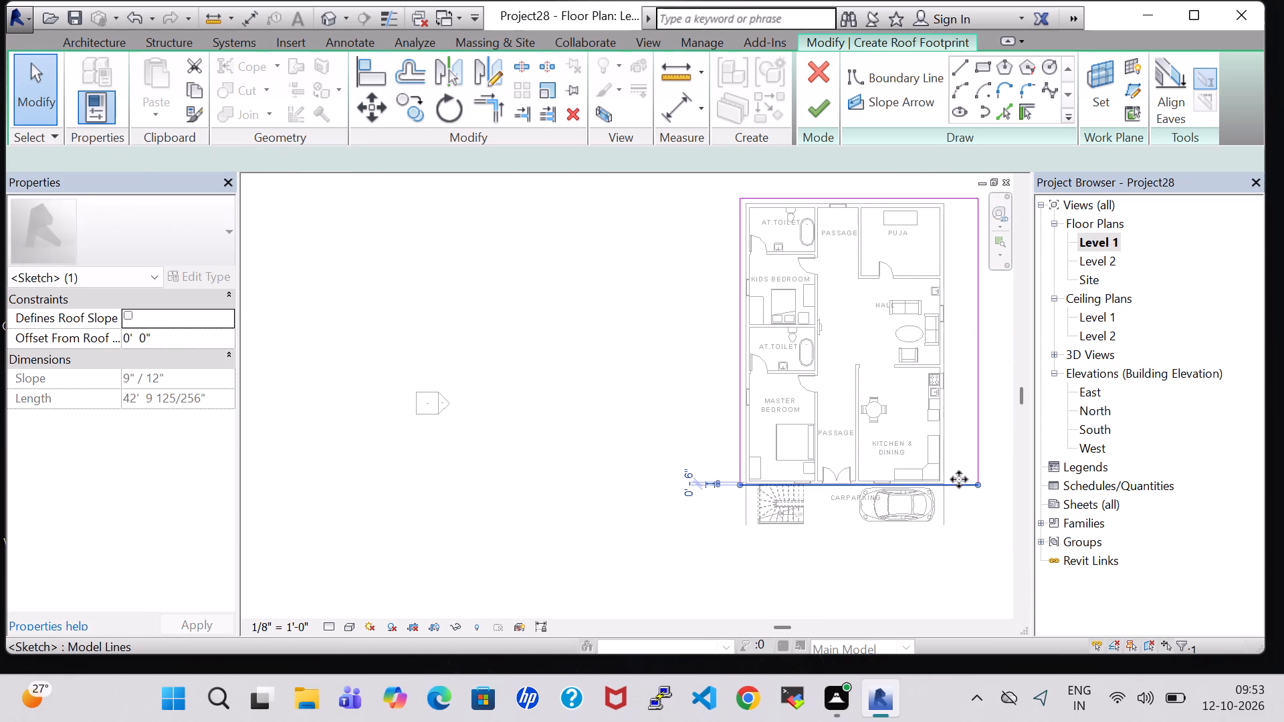
pyautogui.press('Down')
pyautogui.press('Down')
pyautogui.press('Down')
pyautogui.press('Down')
pyautogui.press('Down')
pyautogui.press('Down')
pyautogui.press('Down')
pyautogui.press('Down')
pyautogui.press('Down')
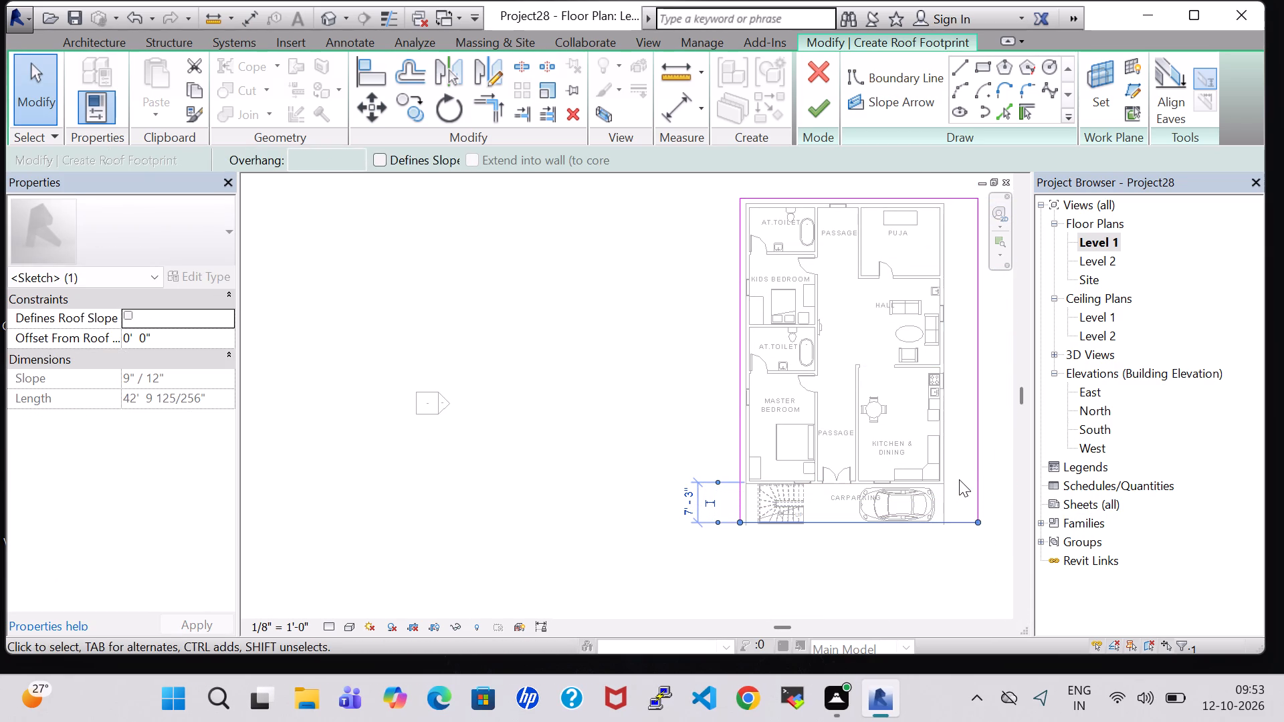
# Finish the roof footprint, accept attaching the highlighted walls to the roof, and resolve the join errors by unjoining the elements.
pyautogui.click(809, 112)
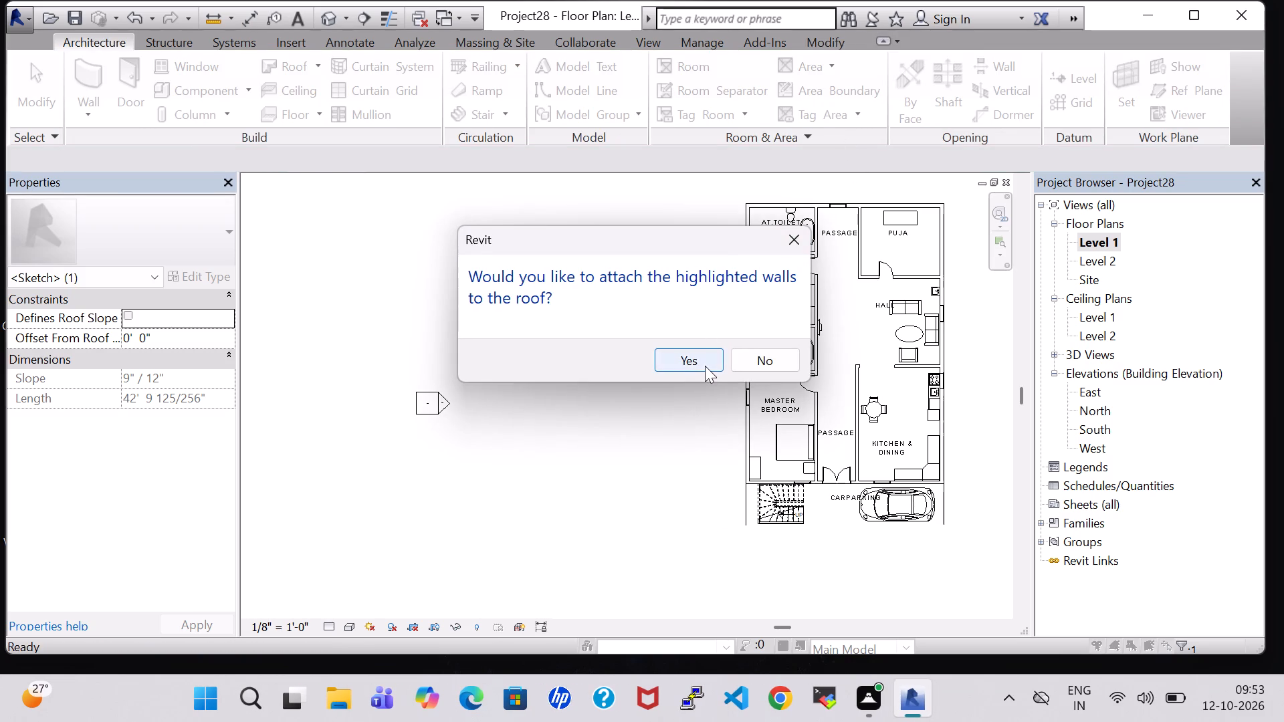
pyautogui.click(705, 366)
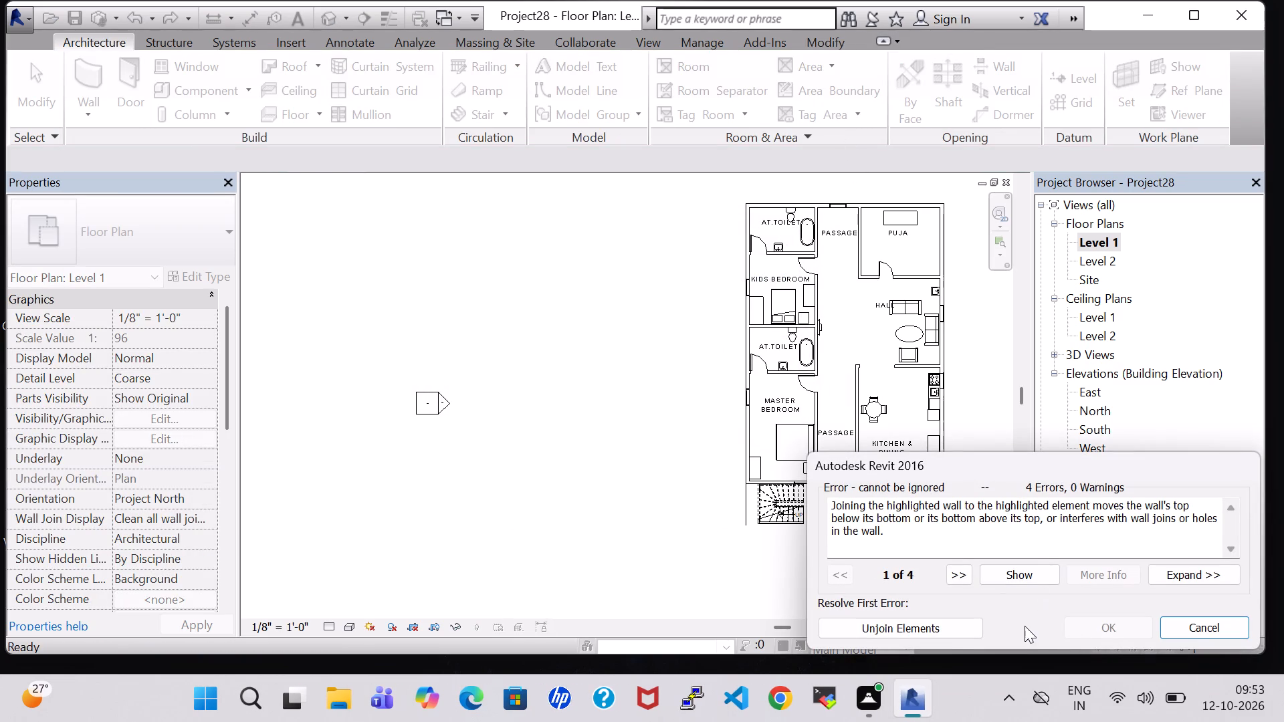
pyautogui.click(948, 627)
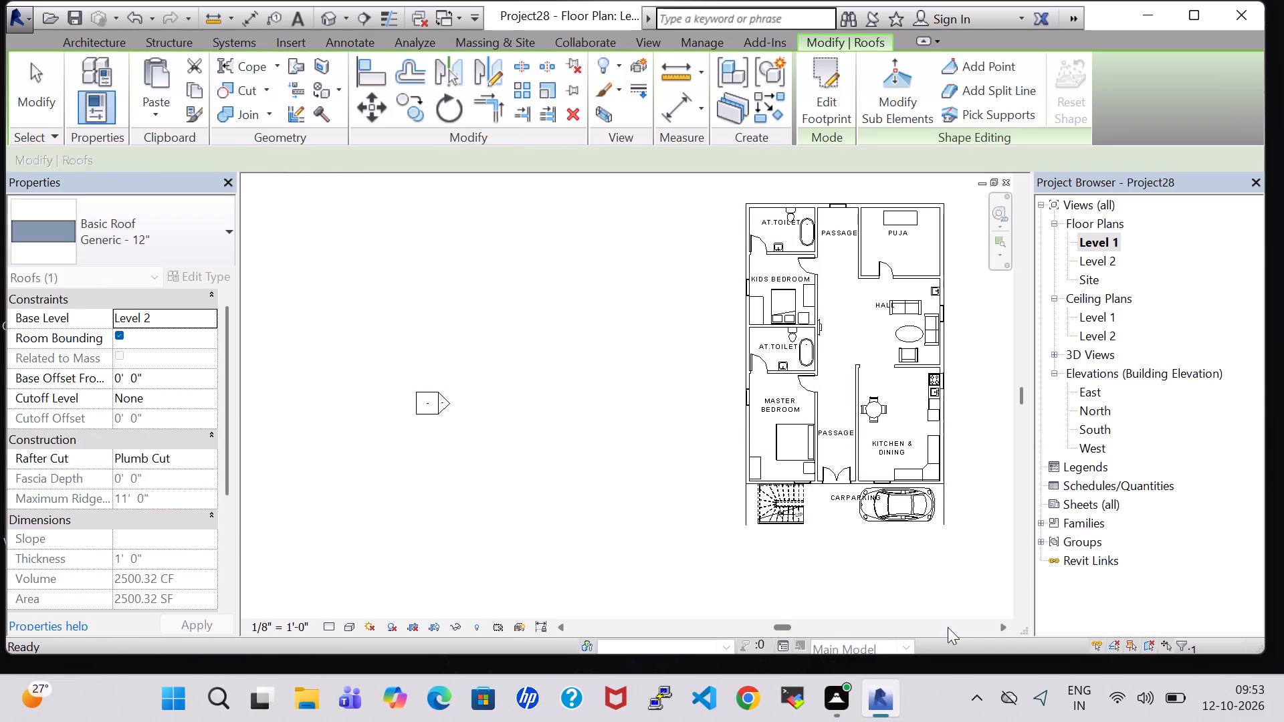
# Examine the new roof slab and its overhang around the Level 2 walls in the default 3D view.
pyautogui.click(334, 15)
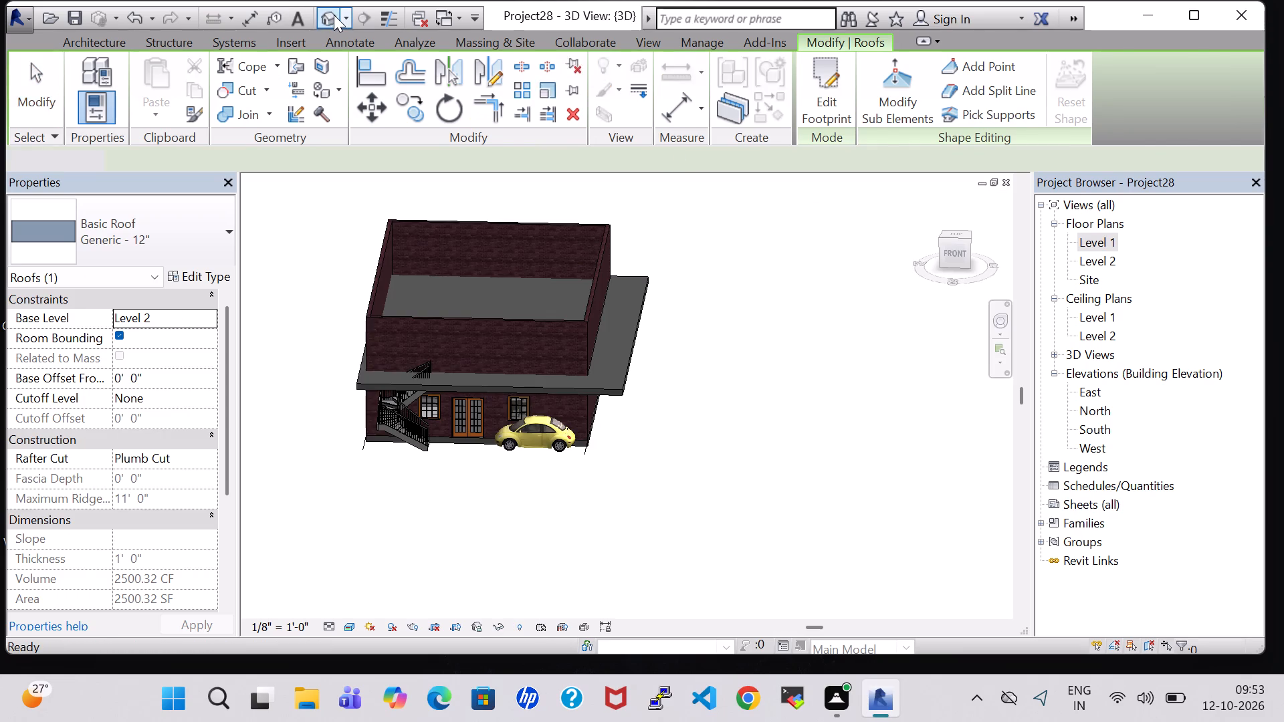
pyautogui.keyDown('shift'); pyautogui.moveTo(791, 400); pyautogui.dragTo(805, 384, button='middle'); pyautogui.keyUp('shift')
pyautogui.keyDown('shift'); pyautogui.scroll(1, 791, 400); pyautogui.keyUp('shift')
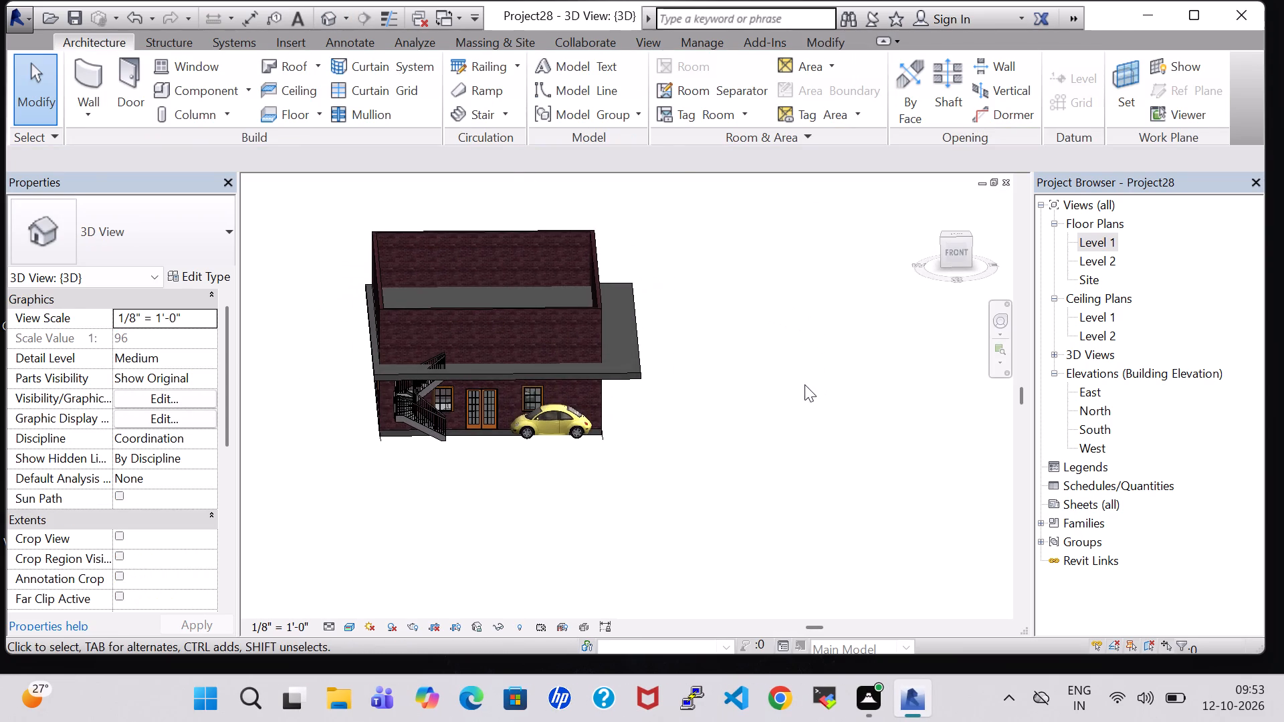
pyautogui.keyDown('shift'); pyautogui.moveTo(764, 325); pyautogui.dragTo(767, 358, button='middle'); pyautogui.keyUp('shift')
pyautogui.keyDown('shift'); pyautogui.scroll(1, 767, 358); pyautogui.keyUp('shift')
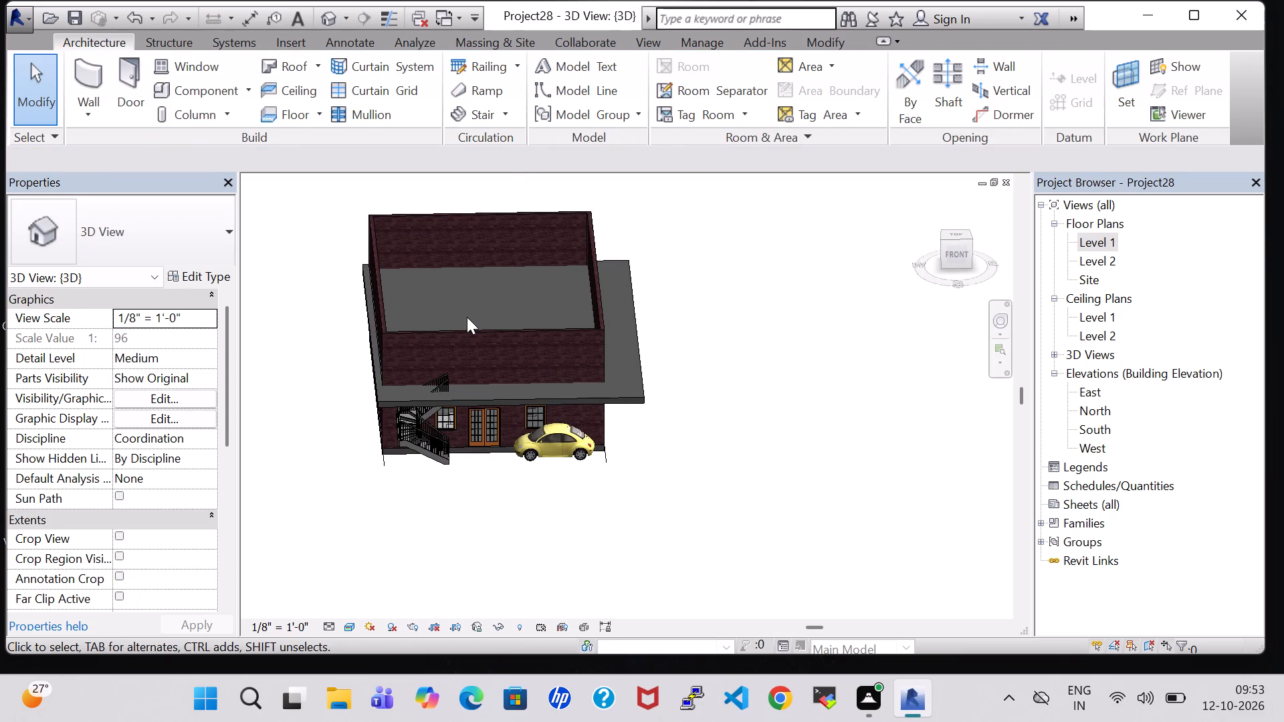
# Nudge the whole roof slab three increments to the right, toward the car-parking side of the house.
pyautogui.click(379, 309)
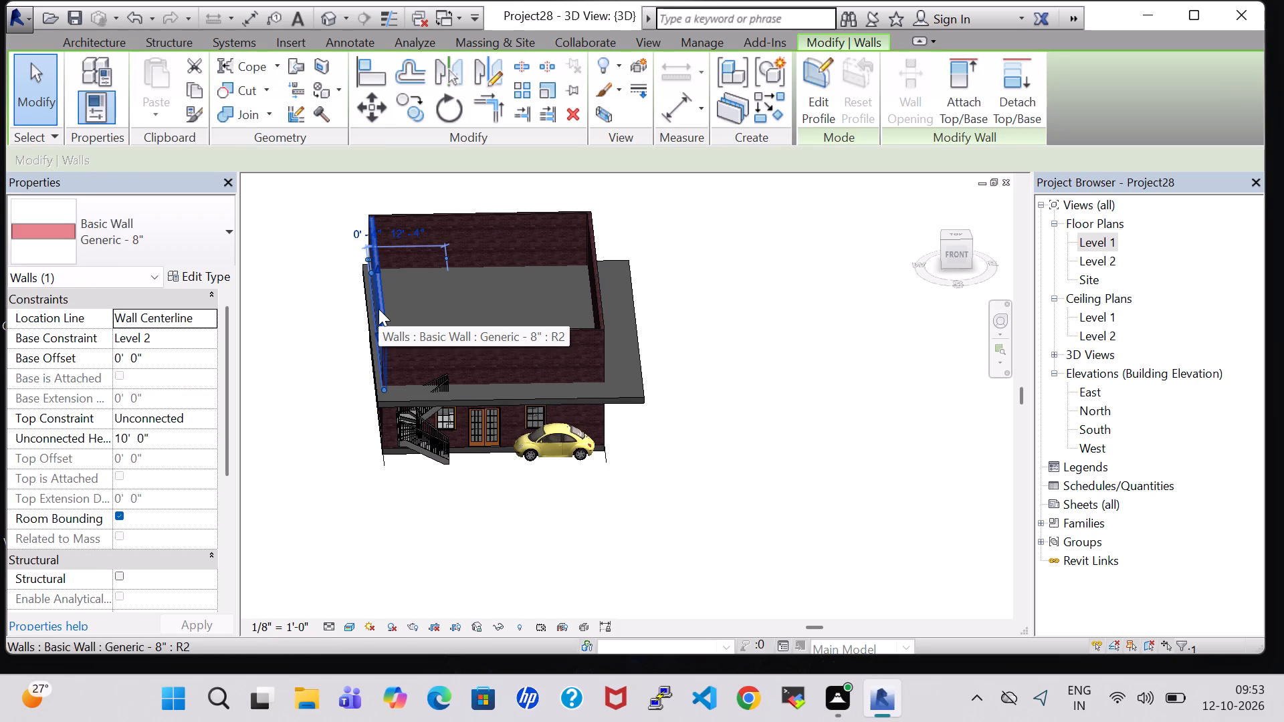
pyautogui.click(374, 369)
pyautogui.click(807, 357)
pyautogui.click(504, 391)
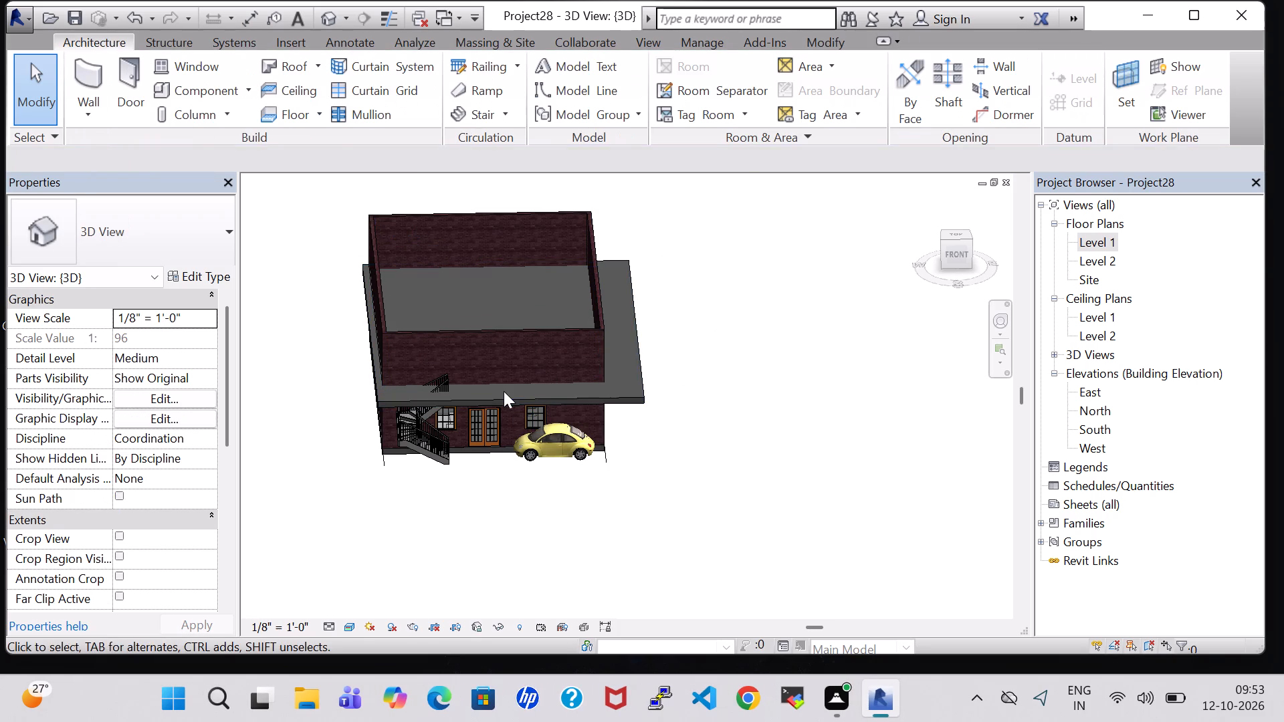
pyautogui.click(506, 396)
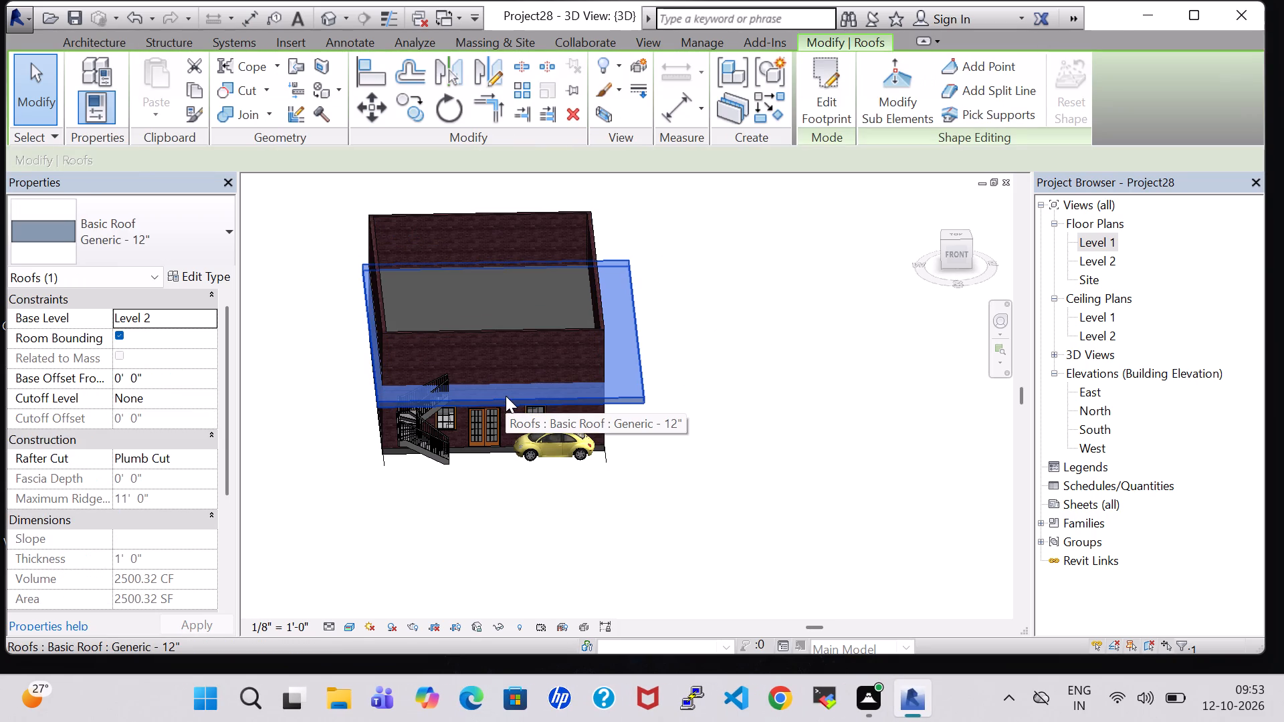
pyautogui.press('Right')
pyautogui.press('Right')
pyautogui.press('Right')
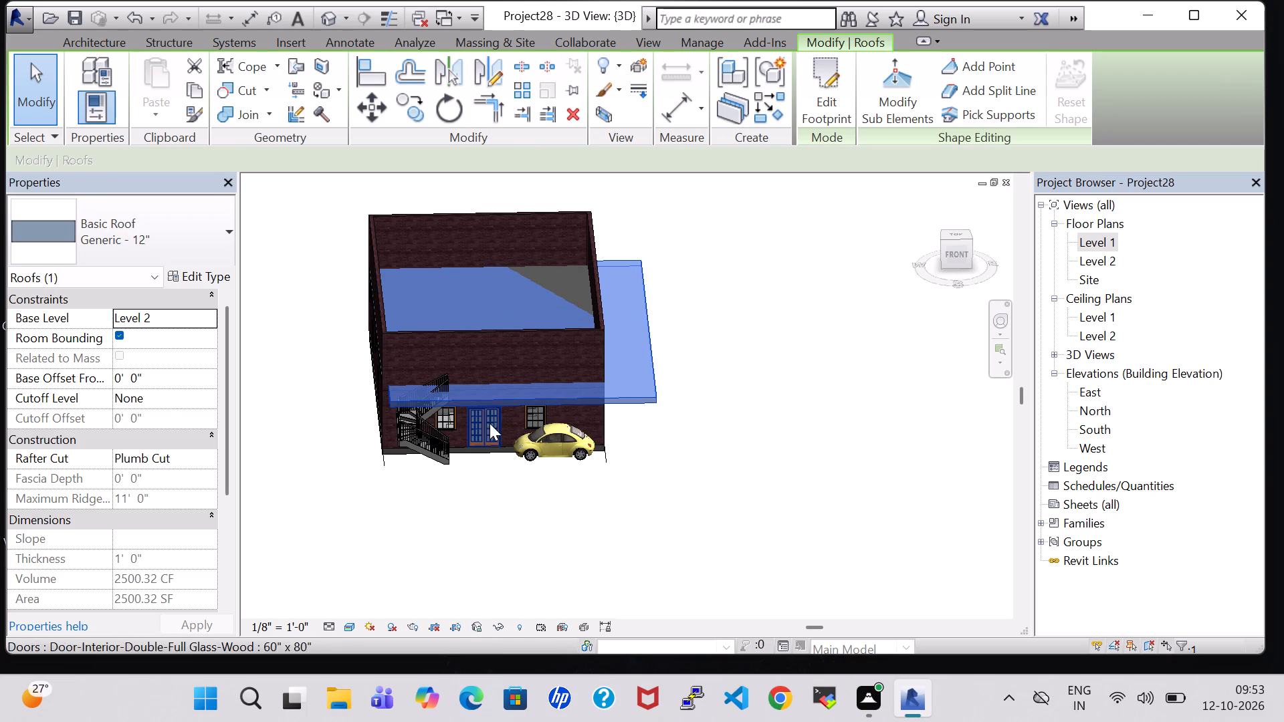
# Edit the roof footprint in the Level 1 plan and nudge its lower boundary line to 7'-11" below the lower exterior wall.
pyautogui.doubleClick(1115, 237)
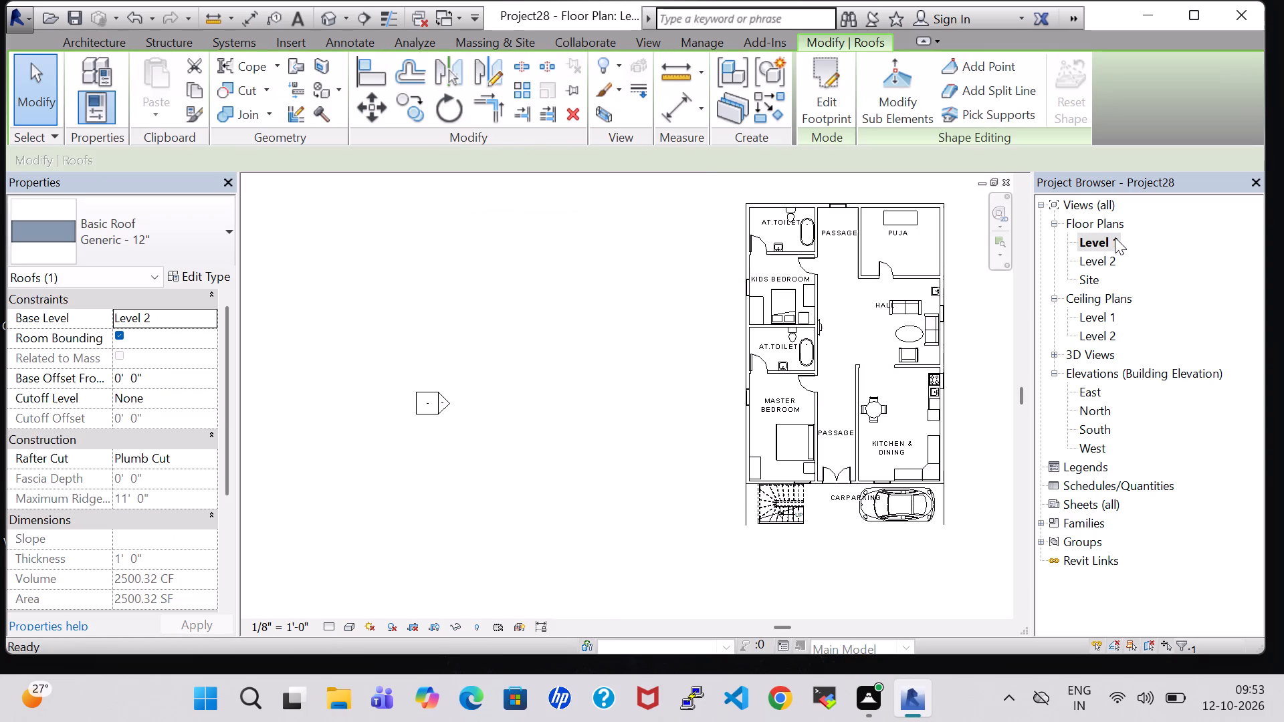
pyautogui.moveTo(973, 315); pyautogui.dragTo(910, 319, button='middle')
pyautogui.scroll(1, 973, 315)
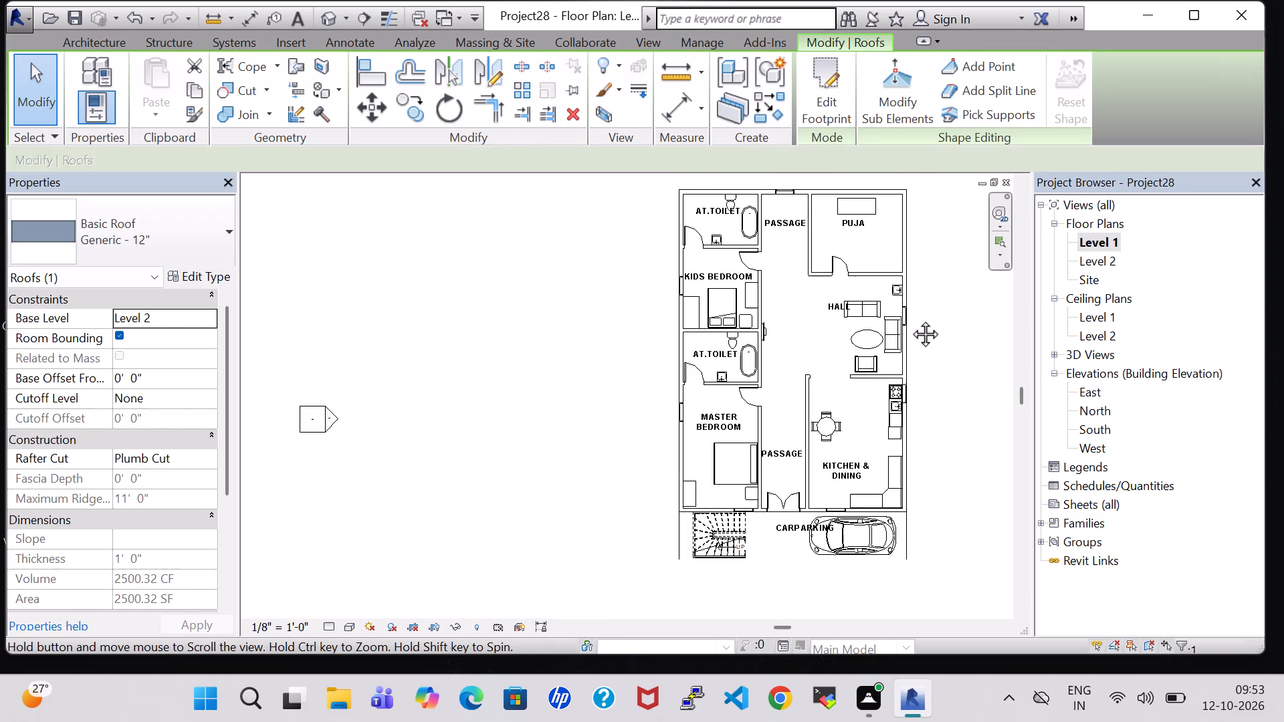
pyautogui.moveTo(910, 319); pyautogui.dragTo(834, 326, button='middle')
pyautogui.click(809, 82)
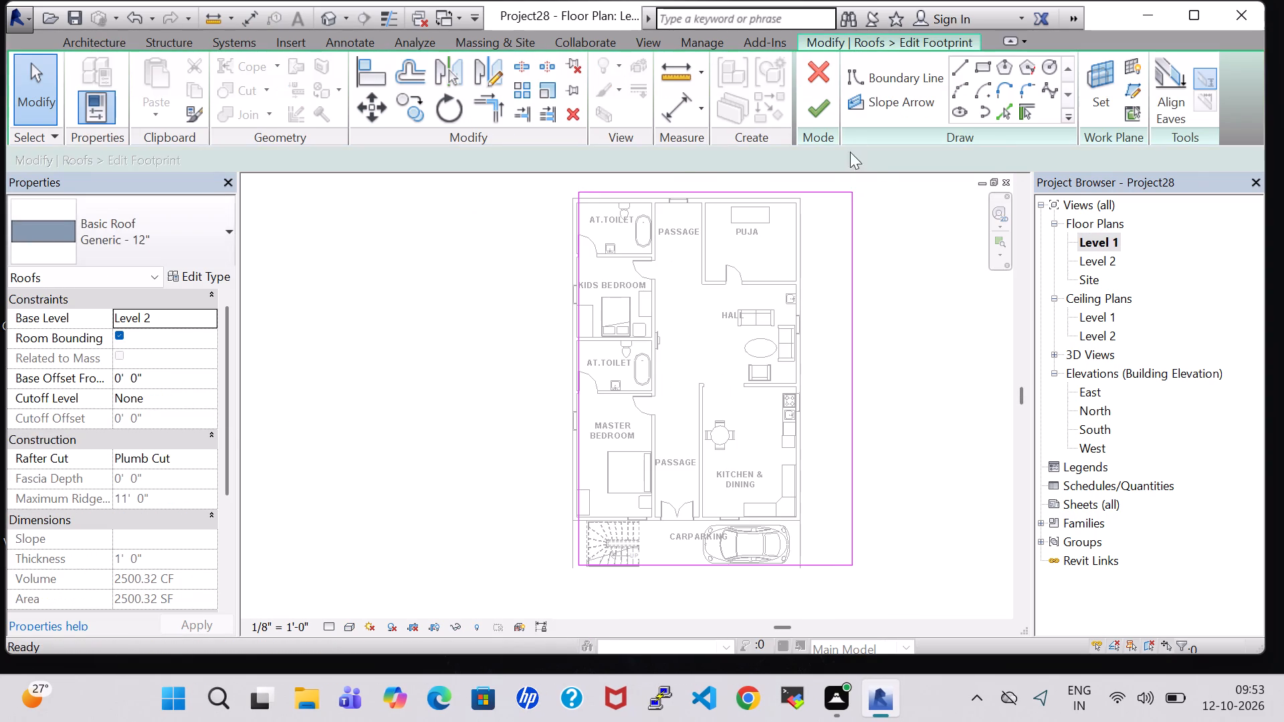
pyautogui.press('Left')
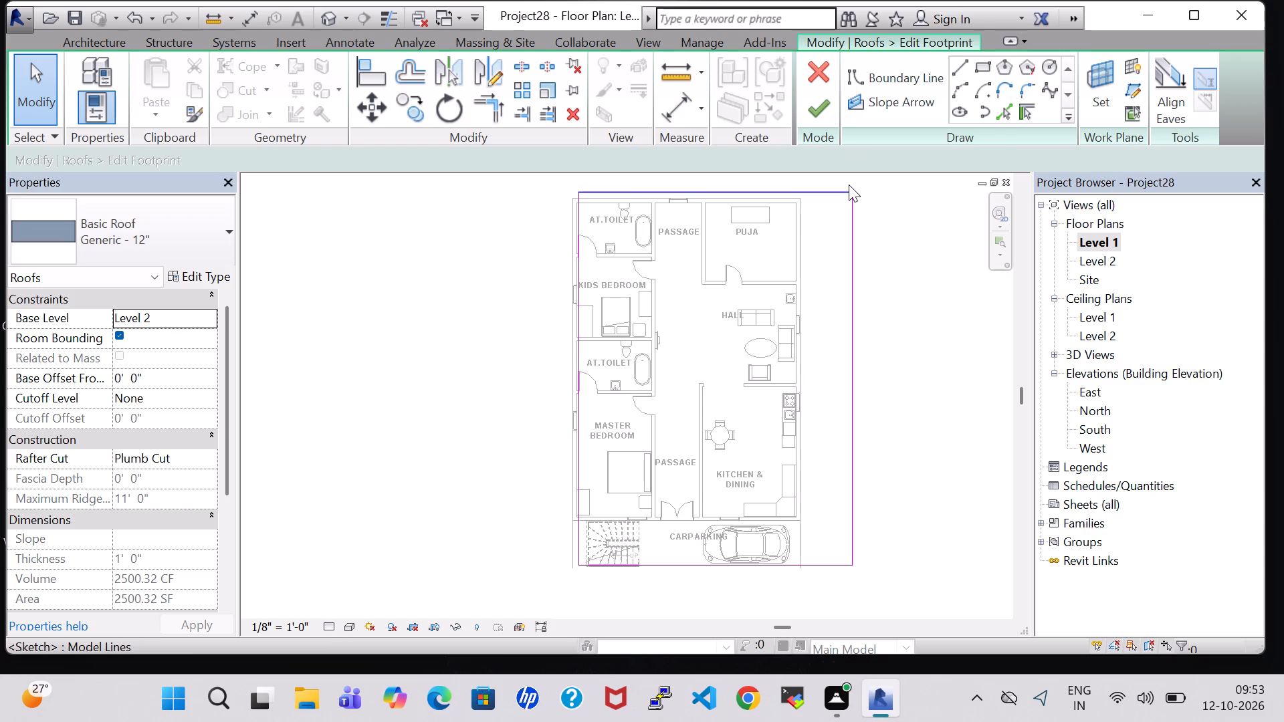
pyautogui.click(583, 225)
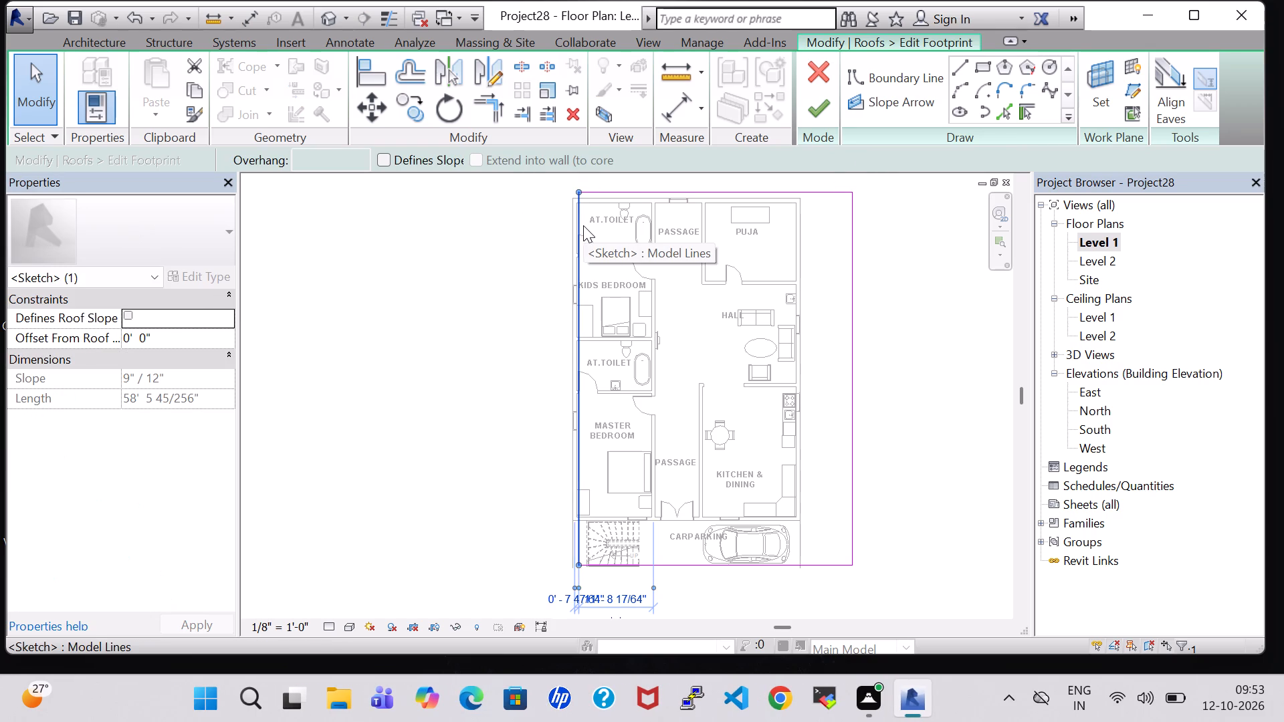
pyautogui.press('Down')
pyautogui.press('Down')
pyautogui.press('Down')
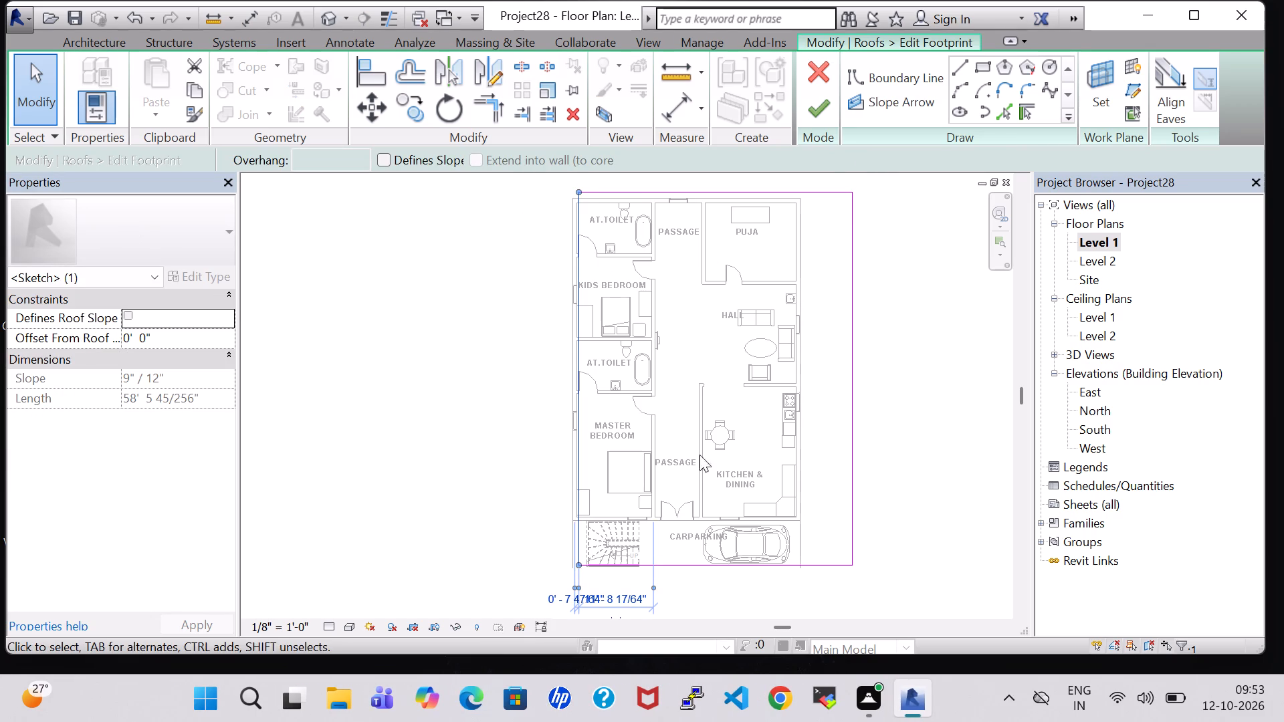
pyautogui.click(701, 570)
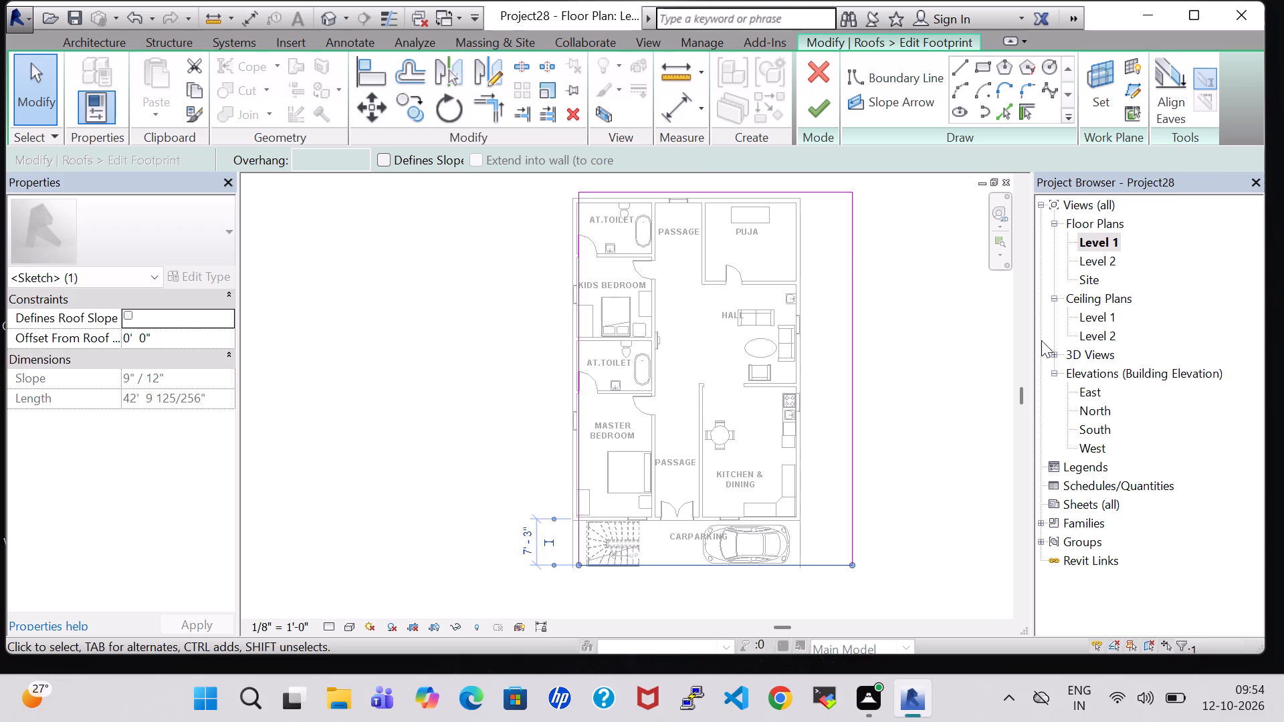
pyautogui.press('Down')
pyautogui.press('Down')
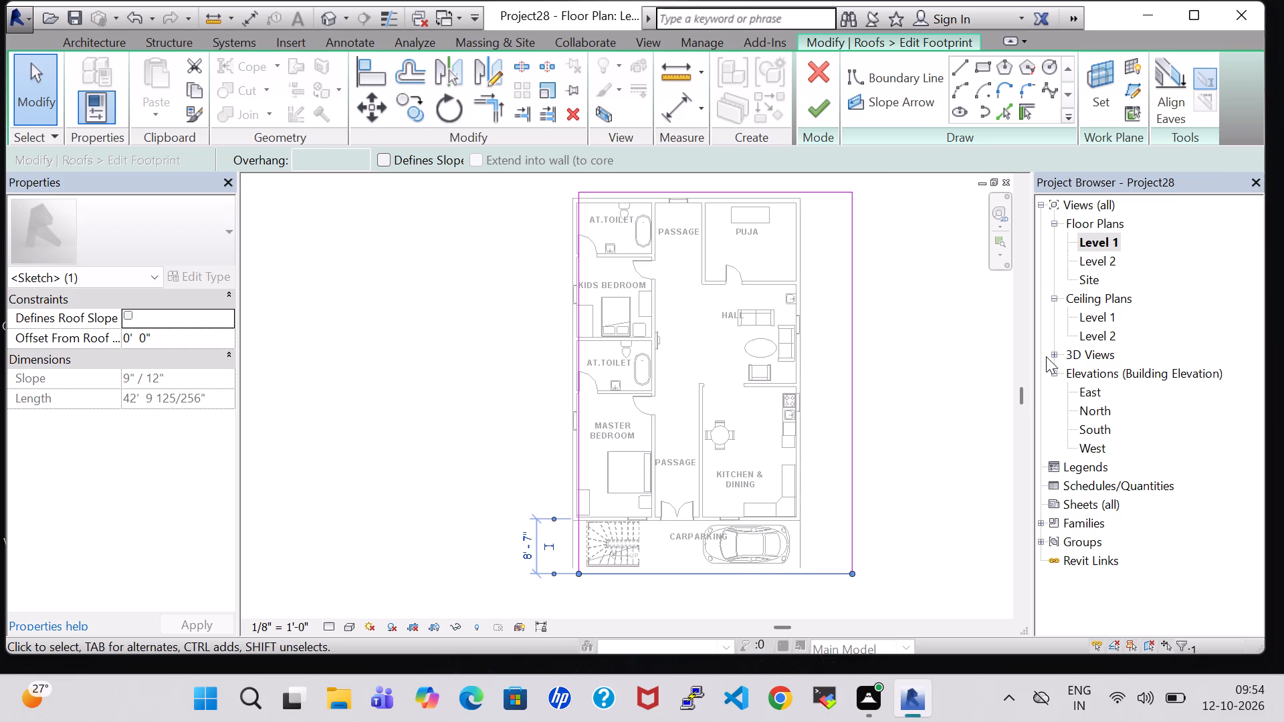
pyautogui.press('Up')
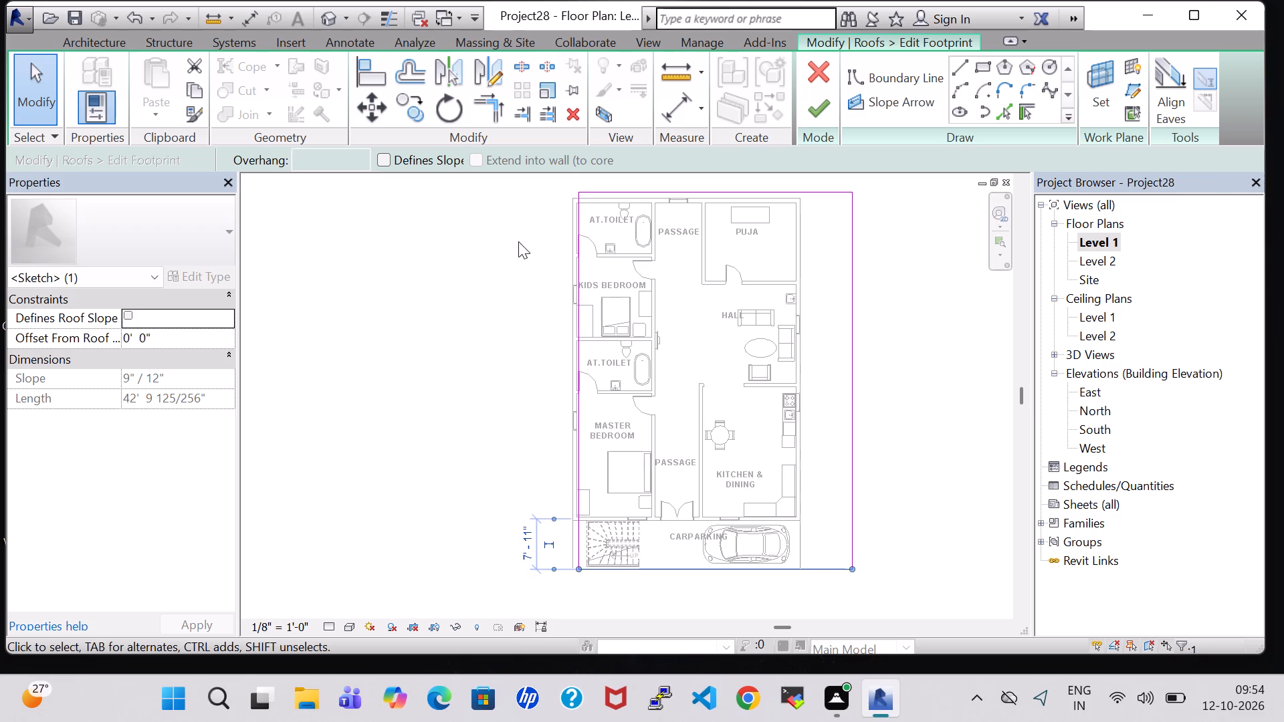
# Nudge the roof footprint's left boundary line outward so it reaches the outer side of the bedroom exterior wall.
pyautogui.moveTo(725, 193); pyautogui.dragTo(706, 195)
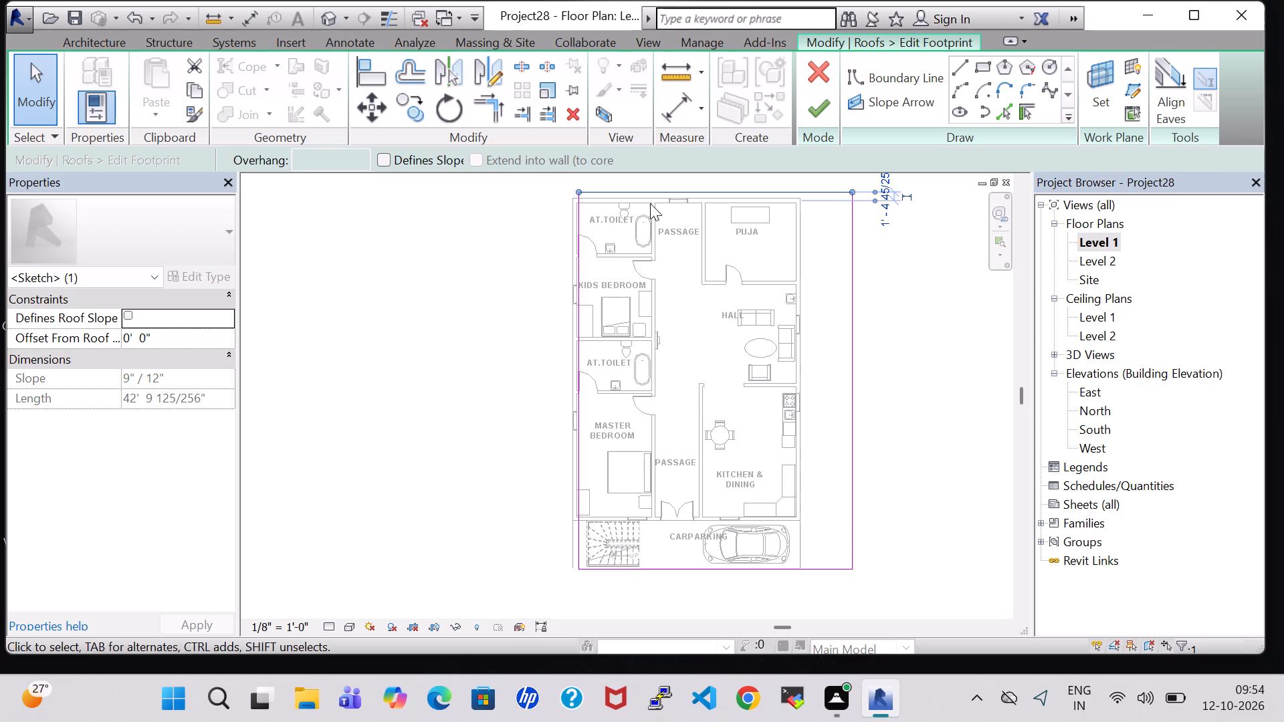
pyautogui.click(584, 290)
pyautogui.press('Left')
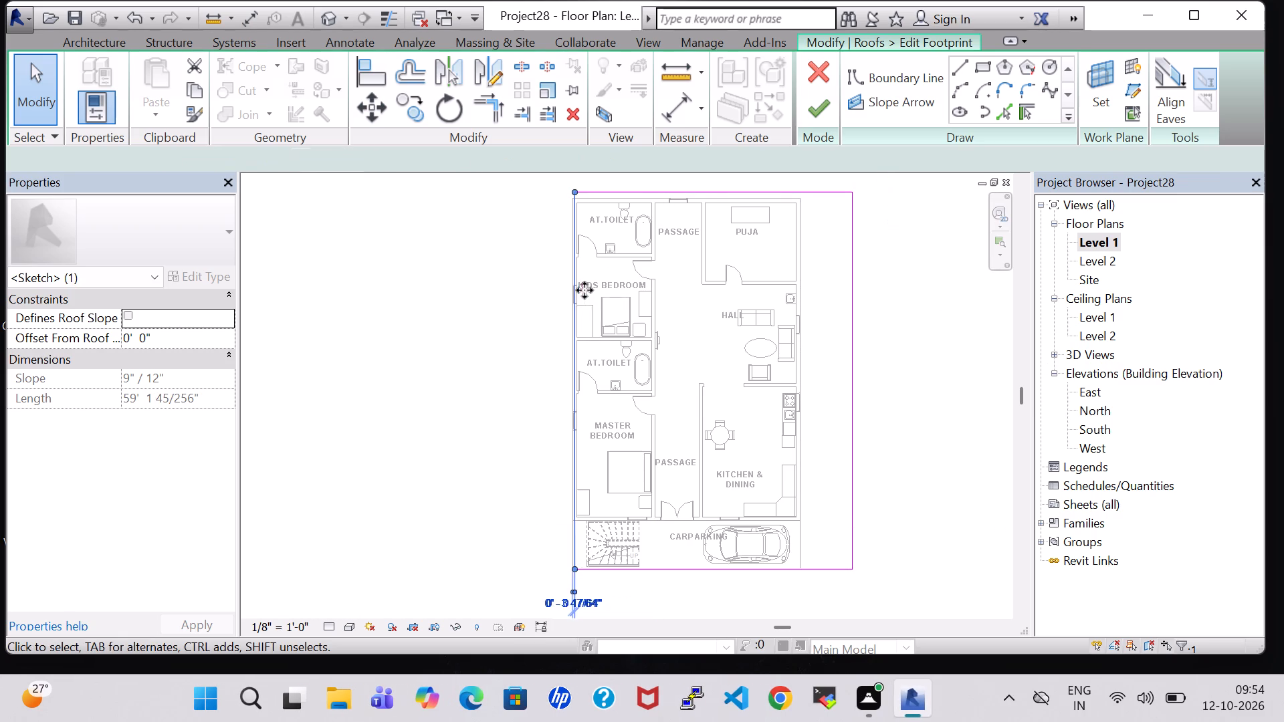
pyautogui.press('Left')
pyautogui.scroll(6, 584, 290)
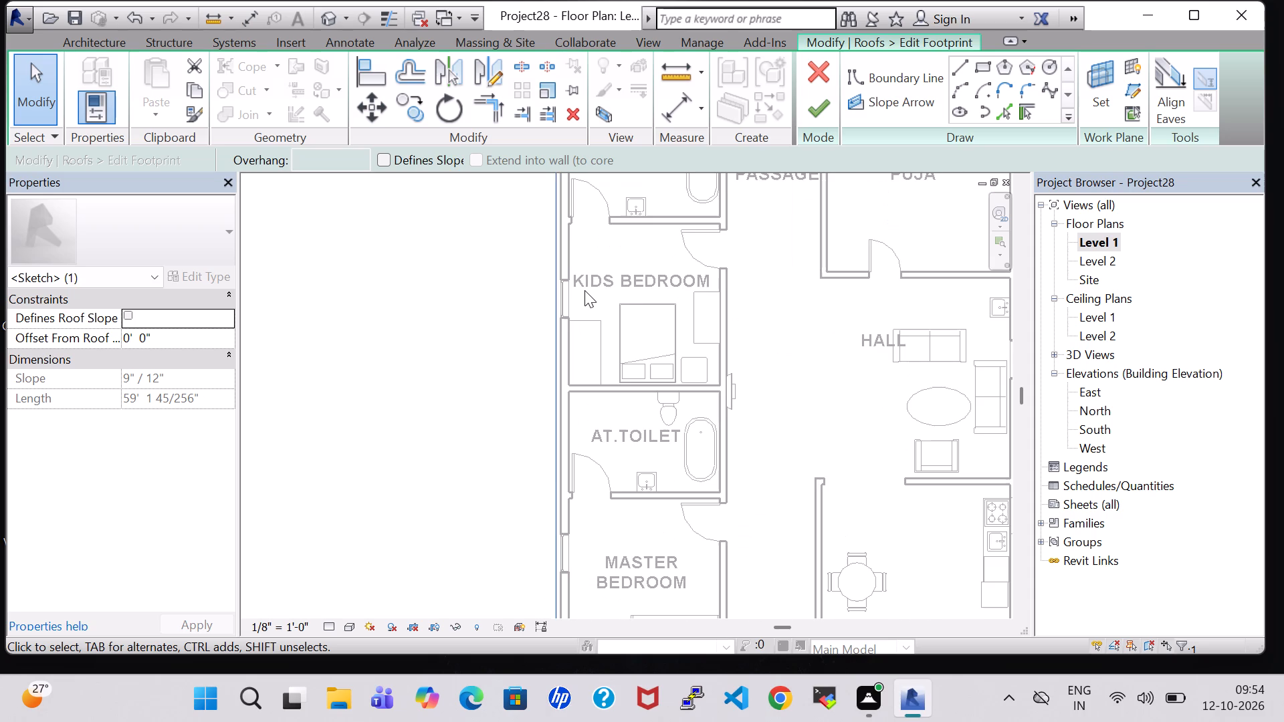
pyautogui.press('Right')
pyautogui.scroll(-4, 584, 290)
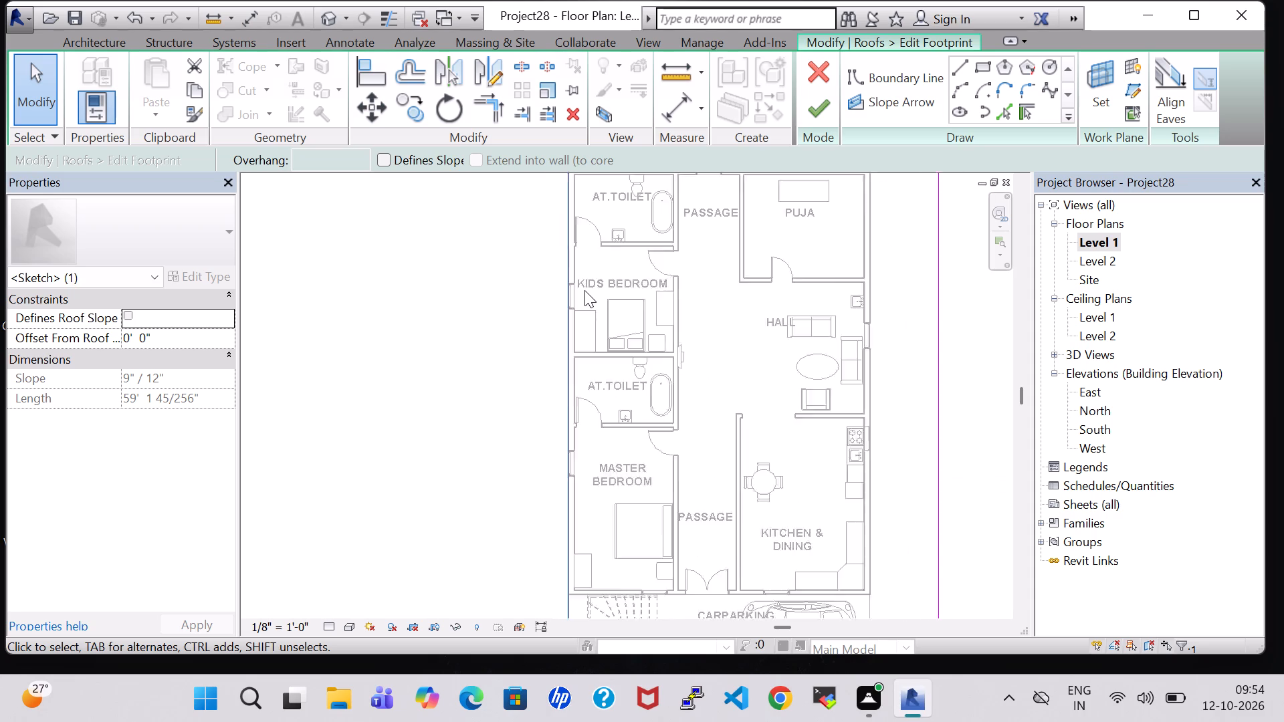
pyautogui.scroll(-3, 584, 290)
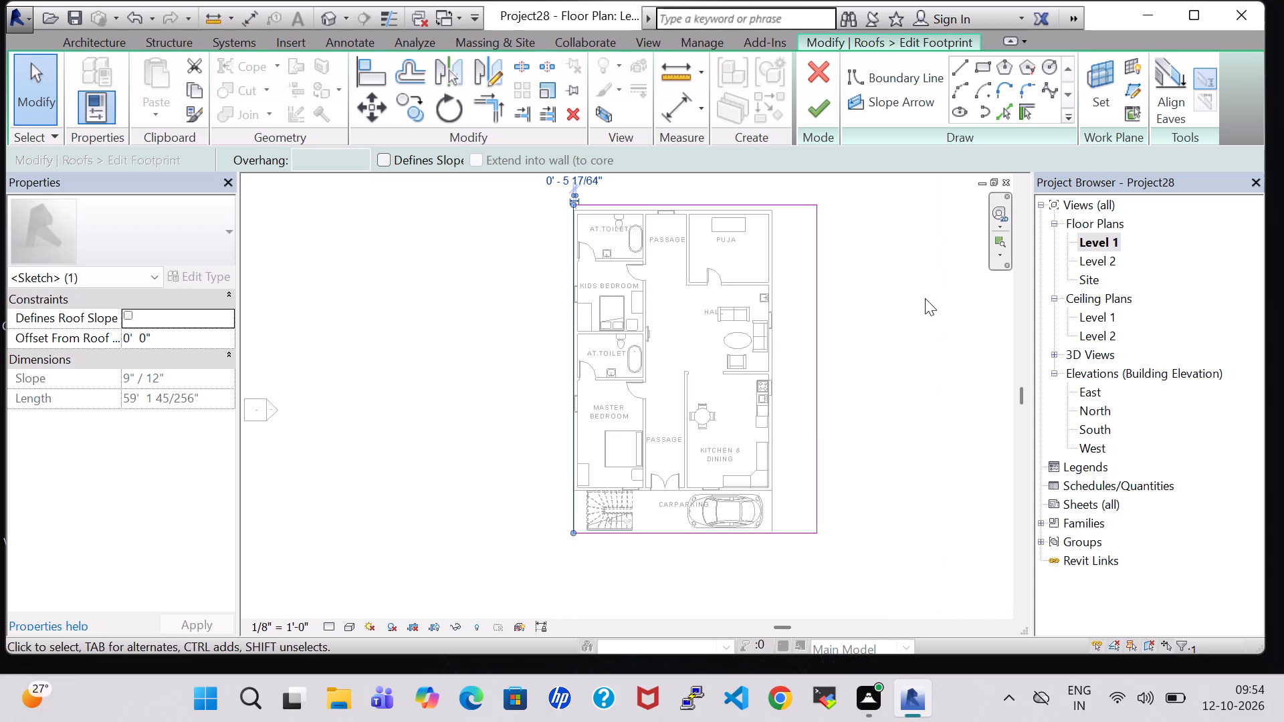
pyautogui.click(925, 298)
# Finish the edited roof footprint, accept attaching the highlighted walls to the roof, and resolve the join errors by unjoining the elements.
pyautogui.click(817, 114)
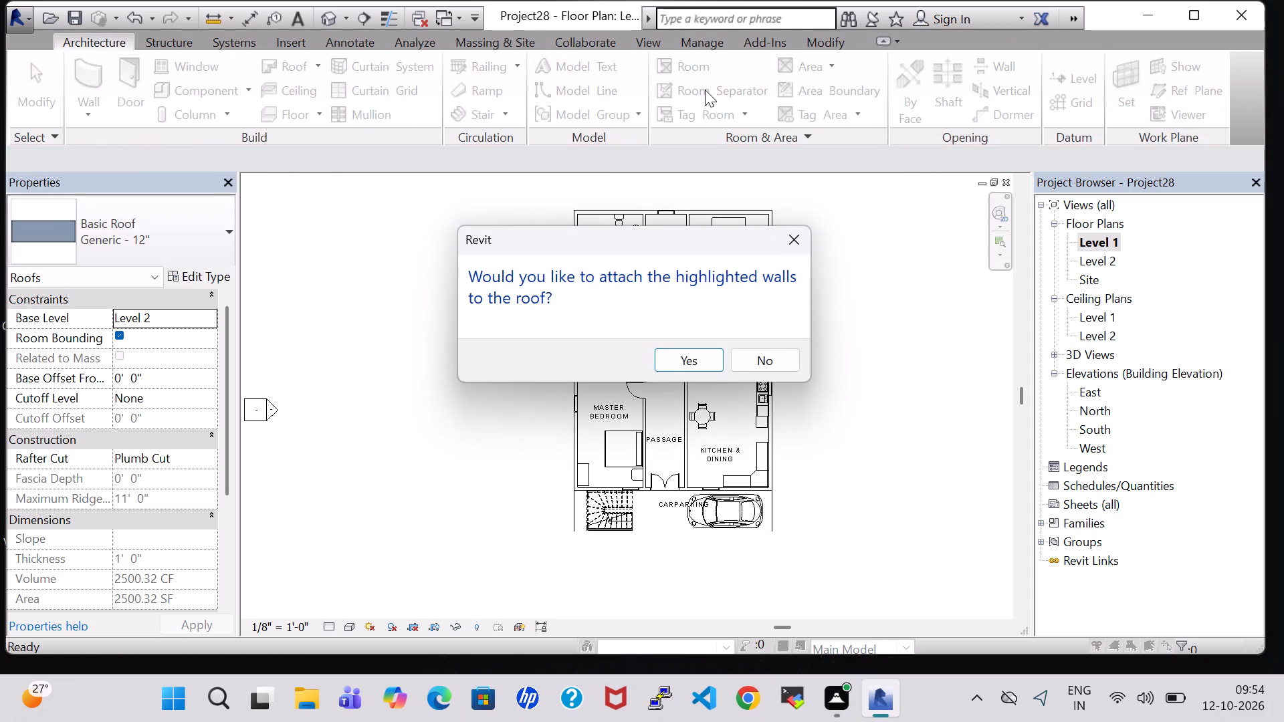
pyautogui.click(683, 364)
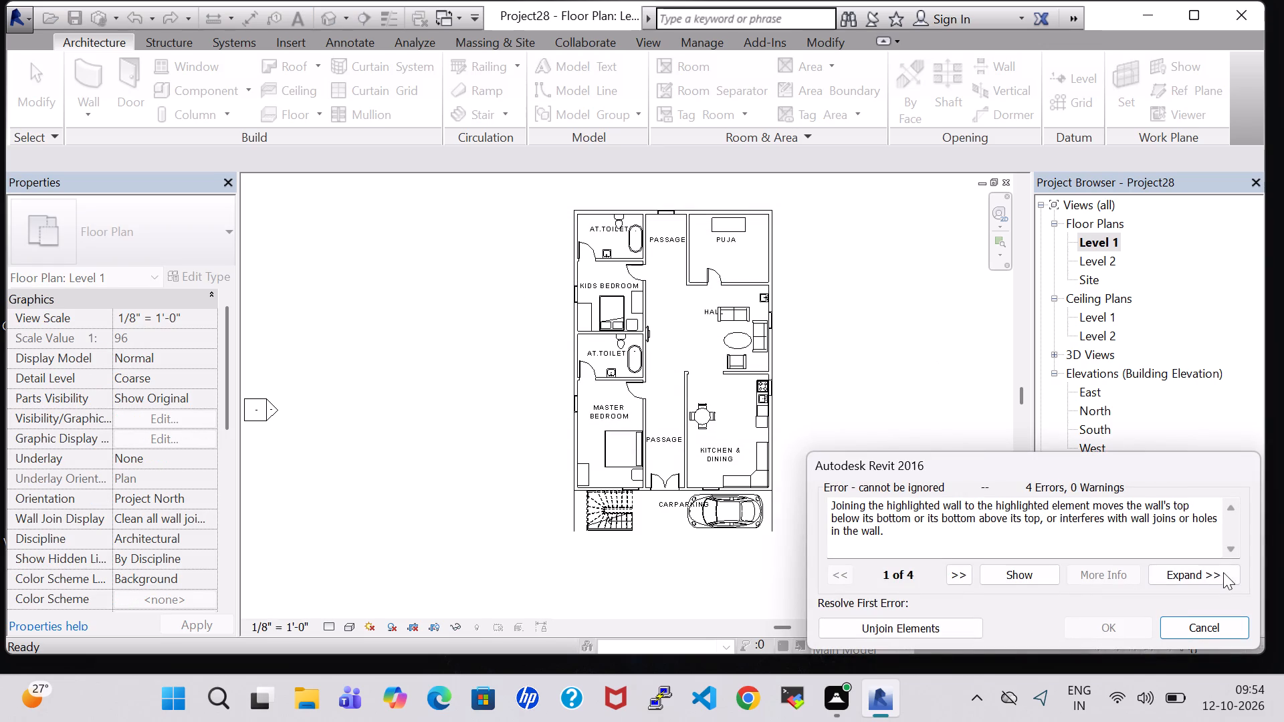
pyautogui.click(976, 630)
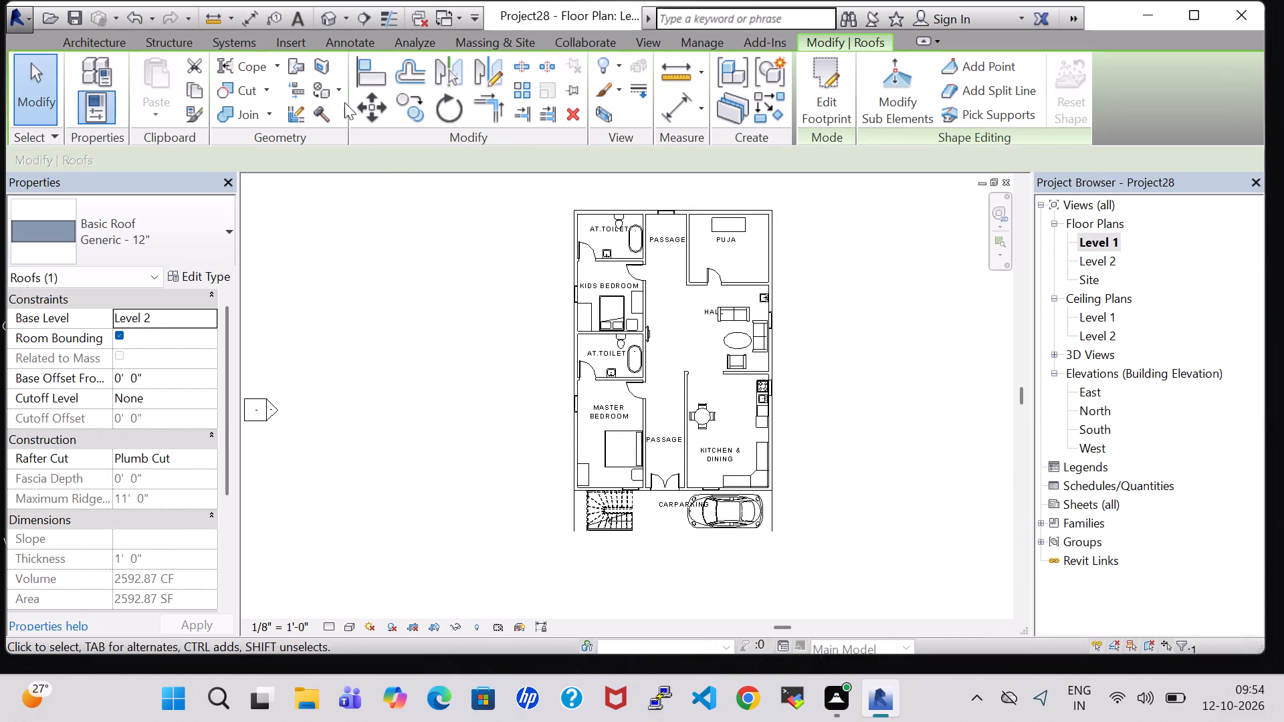
# Examine the reshaped roof slab in the default 3D view, including its side edges and where the stair meets it.
pyautogui.click(329, 13)
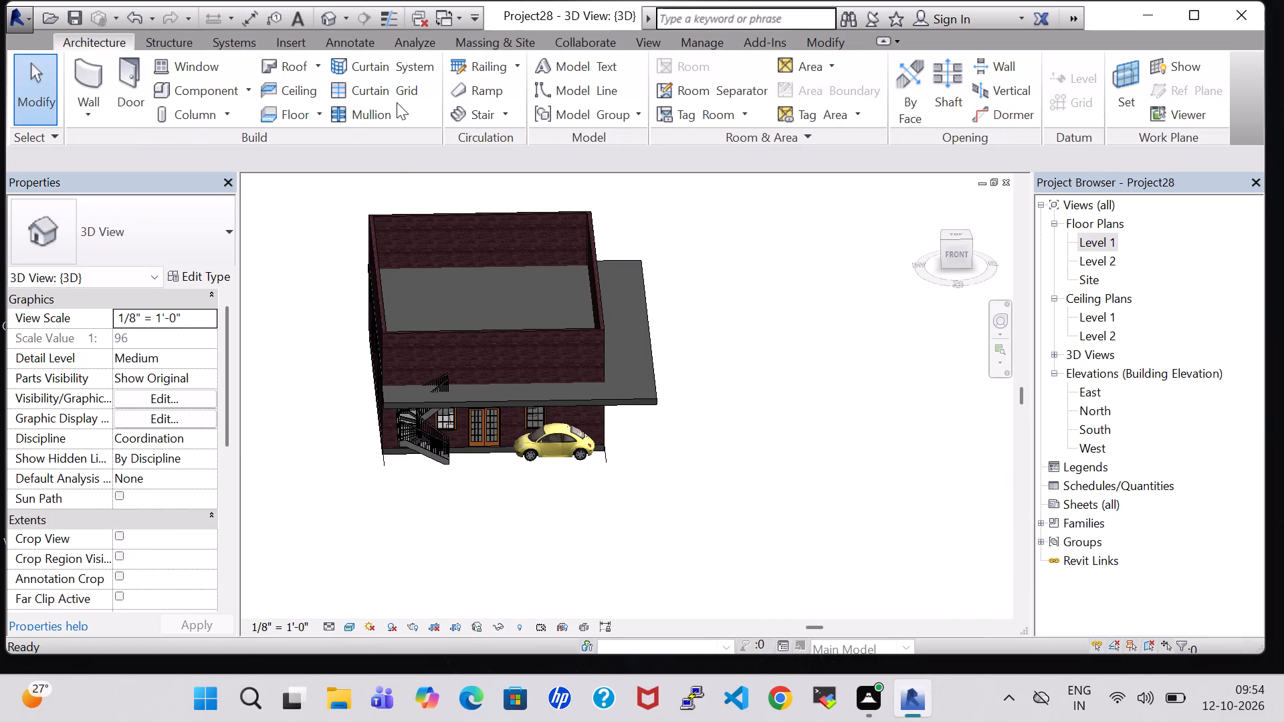
pyautogui.moveTo(716, 293); pyautogui.dragTo(654, 300, button='middle')
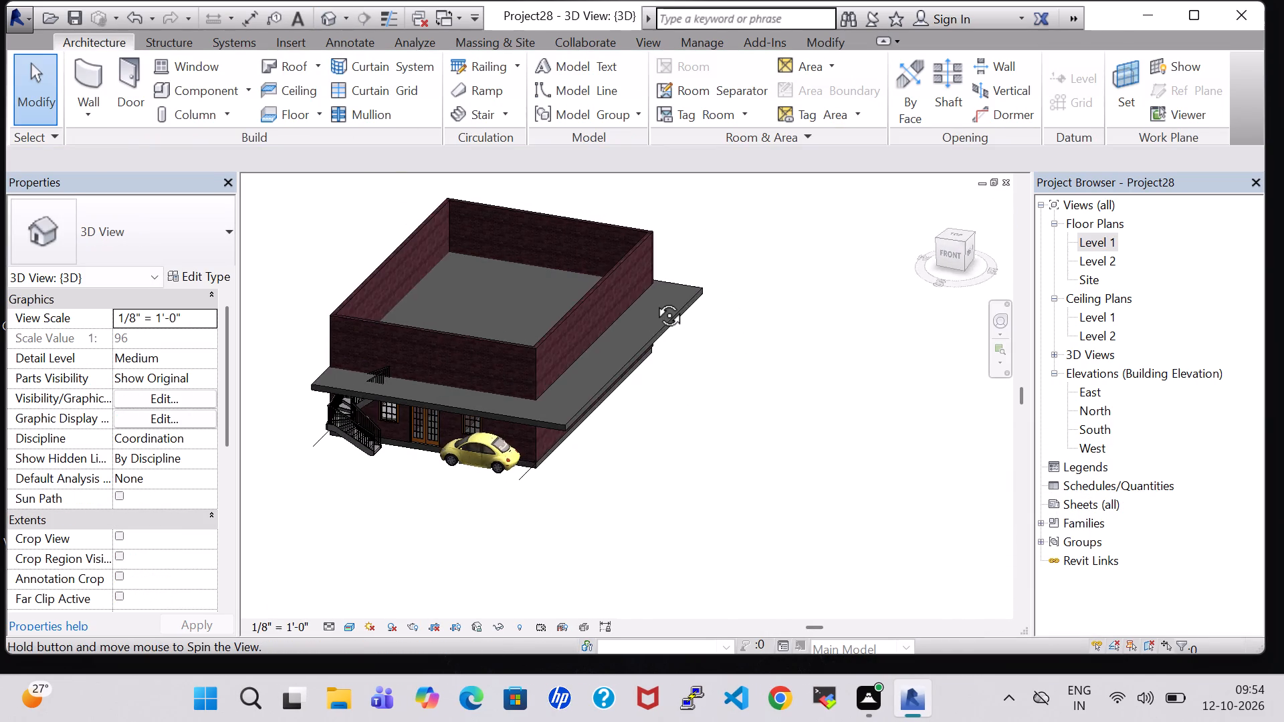
pyautogui.moveTo(654, 300); pyautogui.dragTo(782, 330, button='middle')
pyautogui.keyDown('shift'); pyautogui.scroll(1, 699, 316); pyautogui.keyUp('shift')
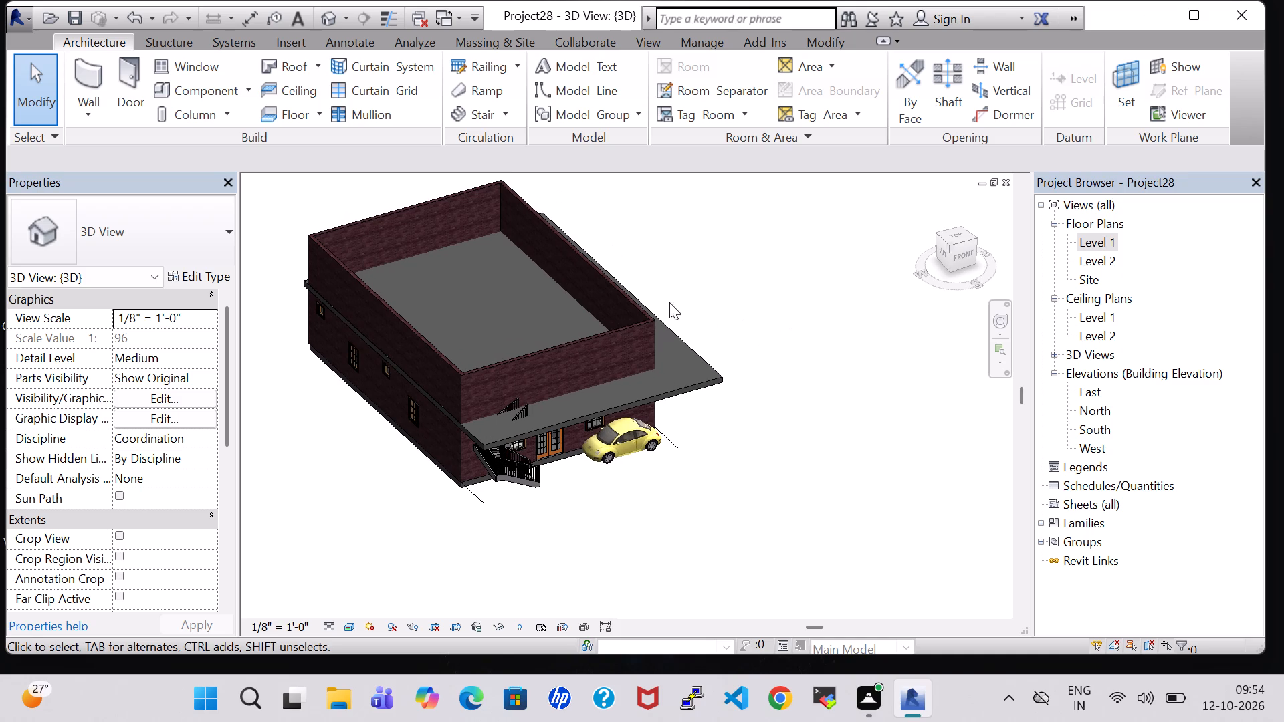
pyautogui.moveTo(722, 251); pyautogui.dragTo(632, 229, button='middle')
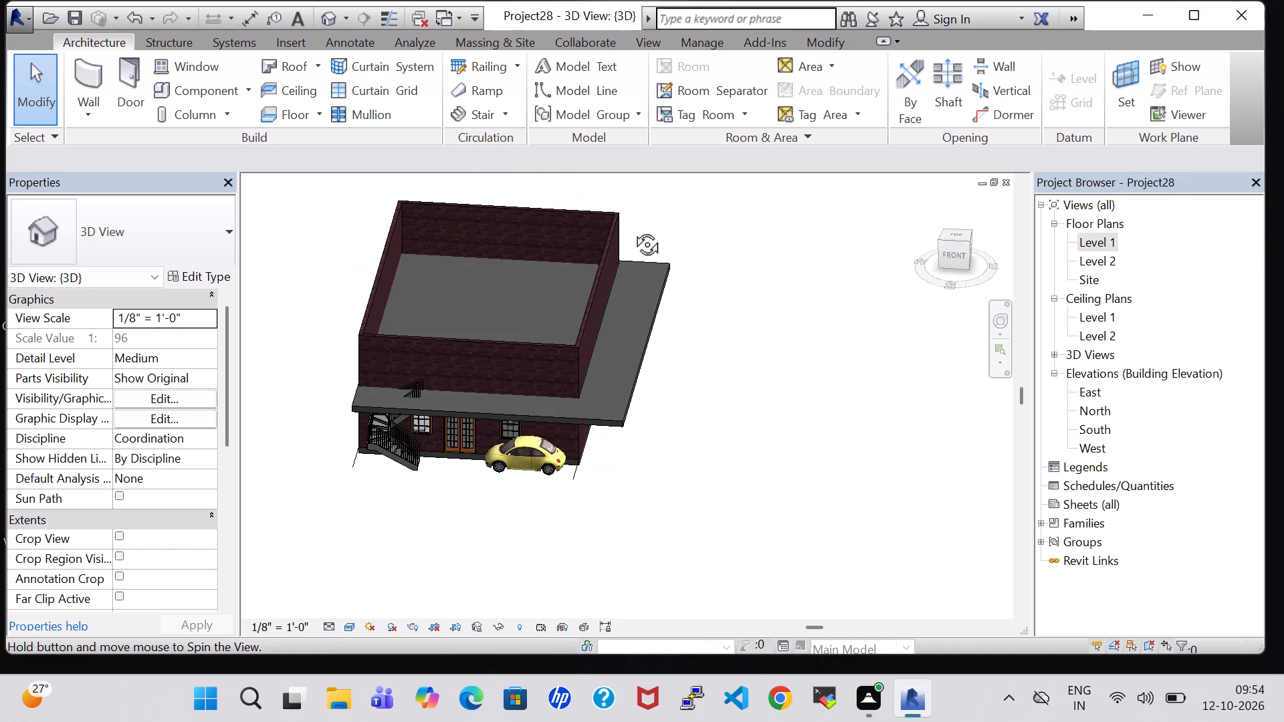
pyautogui.moveTo(632, 229); pyautogui.dragTo(635, 229, button='middle')
pyautogui.scroll(12, 352, 383)
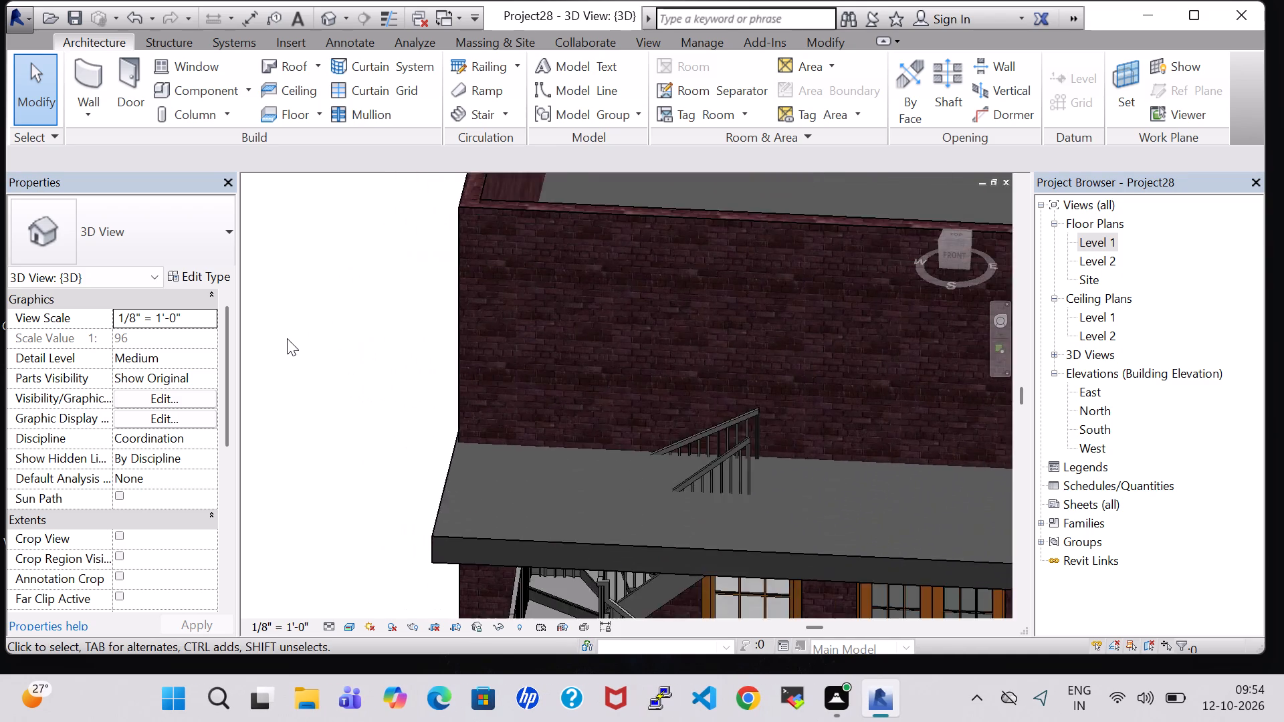
pyautogui.scroll(3, 287, 338)
pyautogui.scroll(1, 443, 411)
pyautogui.keyDown('shift'); pyautogui.moveTo(443, 411); pyautogui.dragTo(506, 433, button='middle'); pyautogui.keyUp('shift')
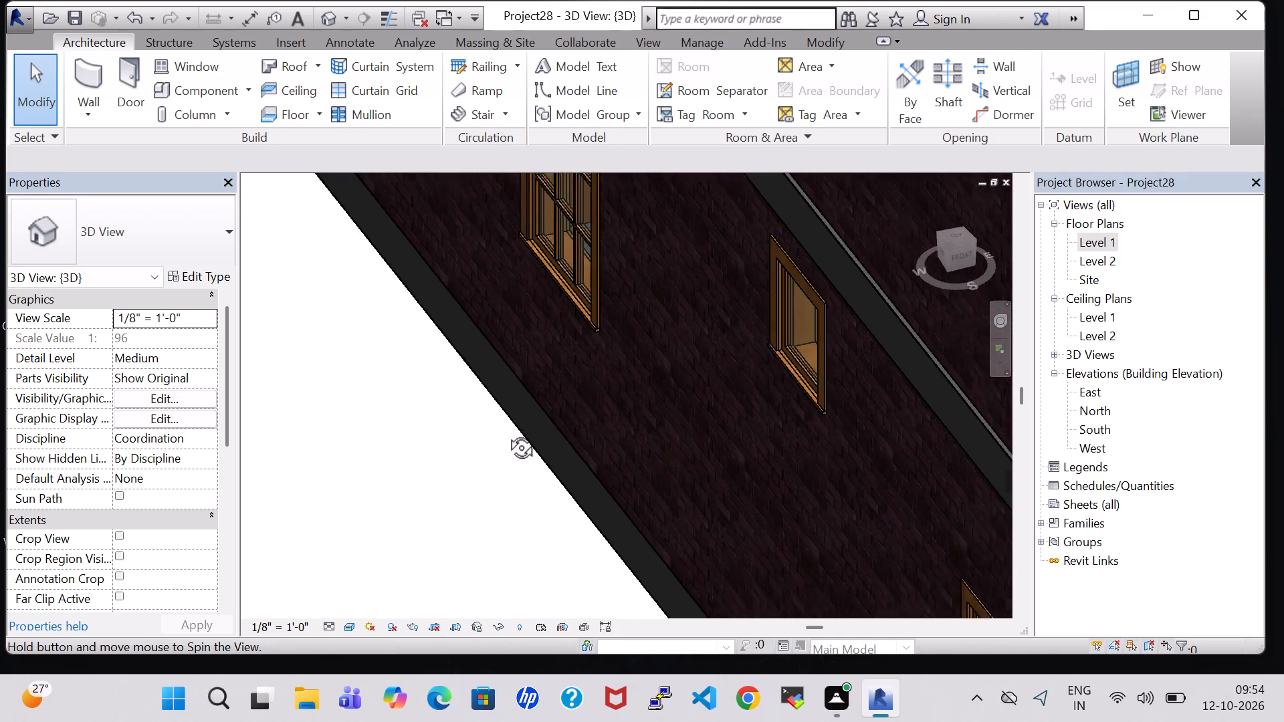
pyautogui.keyDown('shift'); pyautogui.moveTo(506, 433); pyautogui.dragTo(461, 320, button='middle'); pyautogui.keyUp('shift')
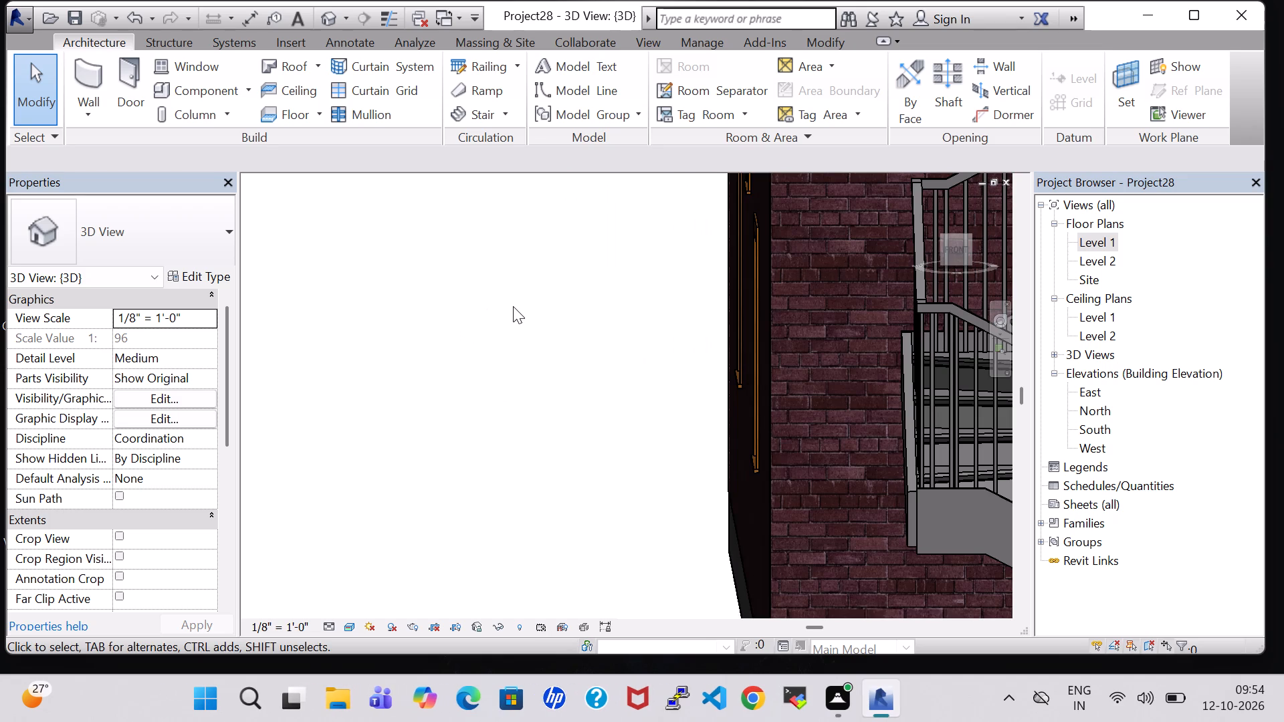
pyautogui.scroll(-4, 513, 306)
pyautogui.moveTo(513, 311); pyautogui.dragTo(397, 429, button='middle')
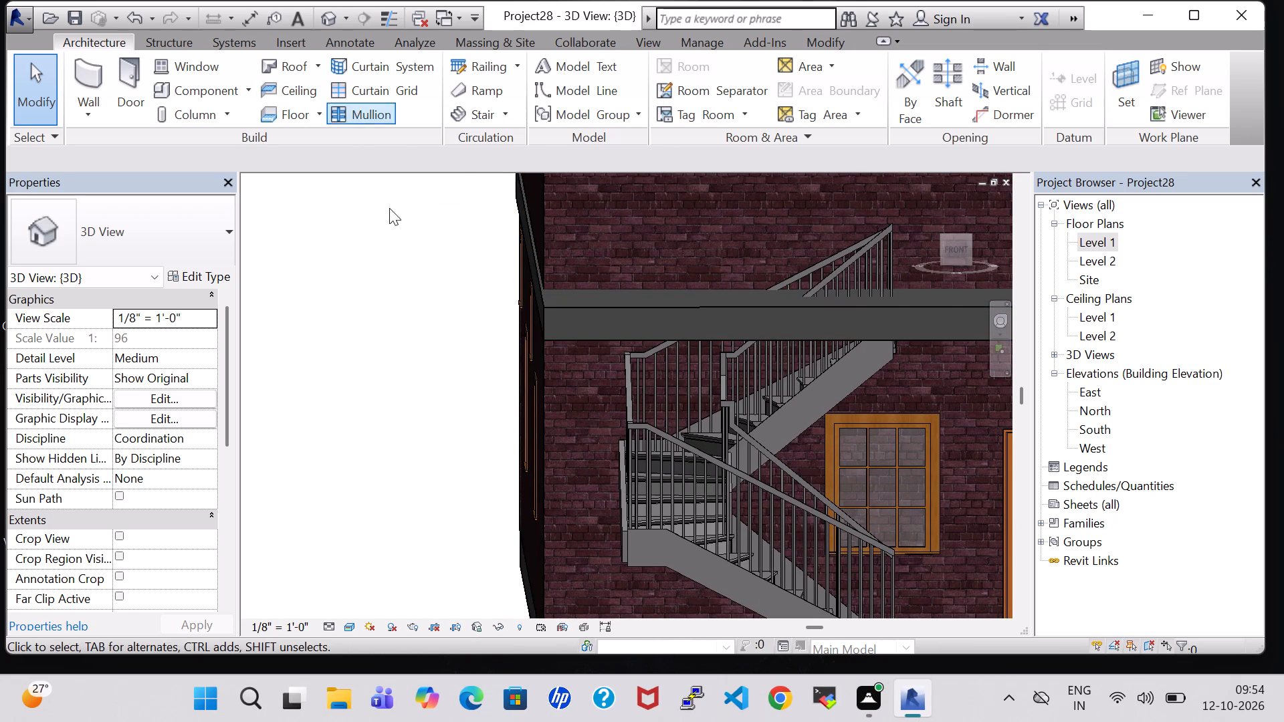
pyautogui.scroll(-5, 391, 243)
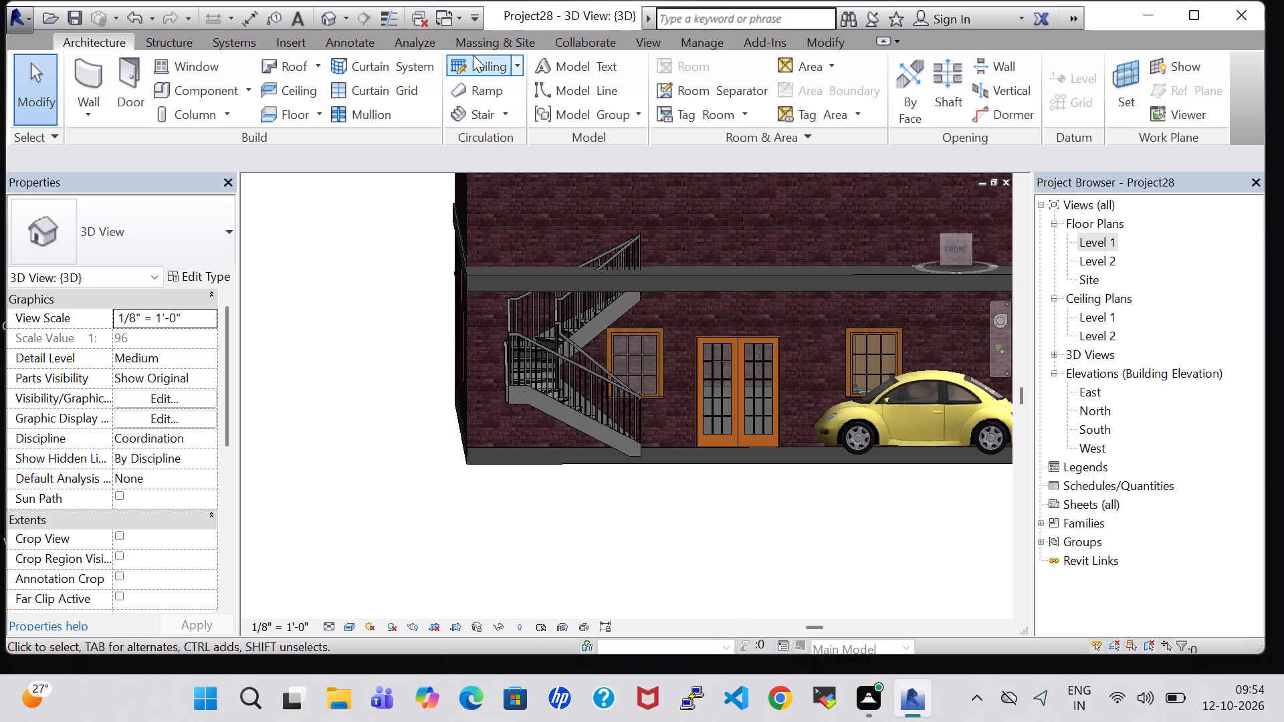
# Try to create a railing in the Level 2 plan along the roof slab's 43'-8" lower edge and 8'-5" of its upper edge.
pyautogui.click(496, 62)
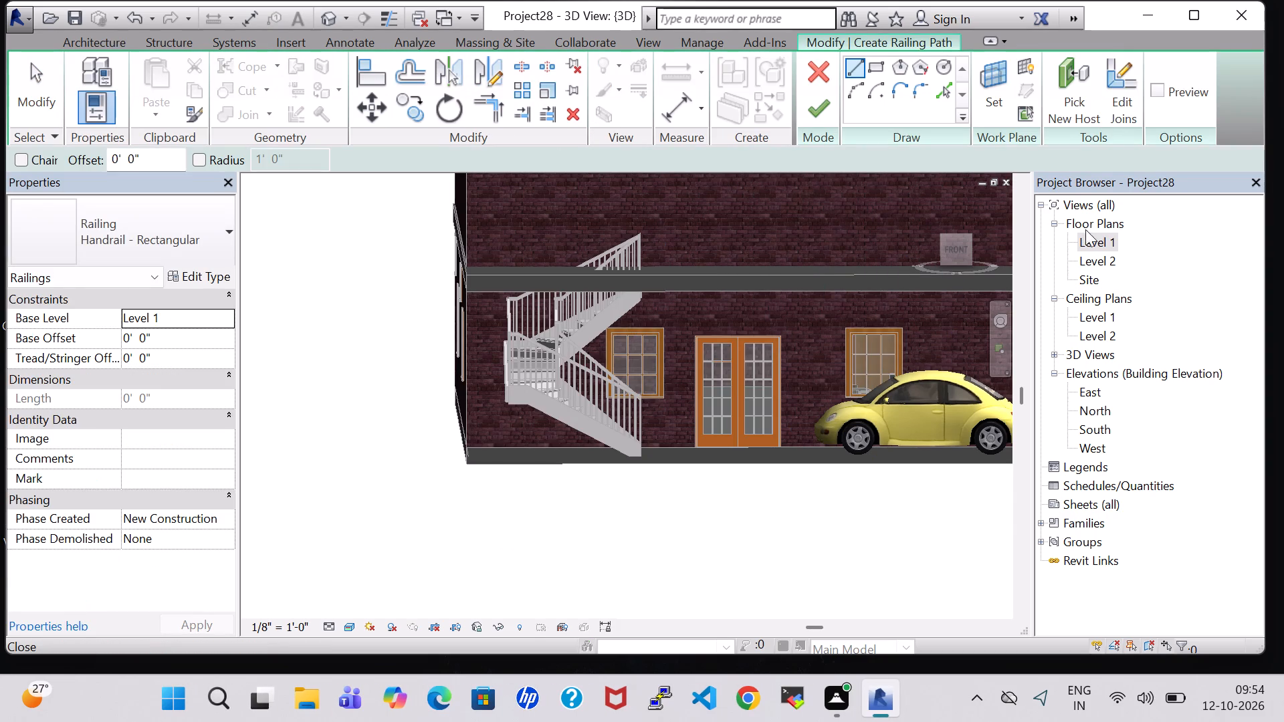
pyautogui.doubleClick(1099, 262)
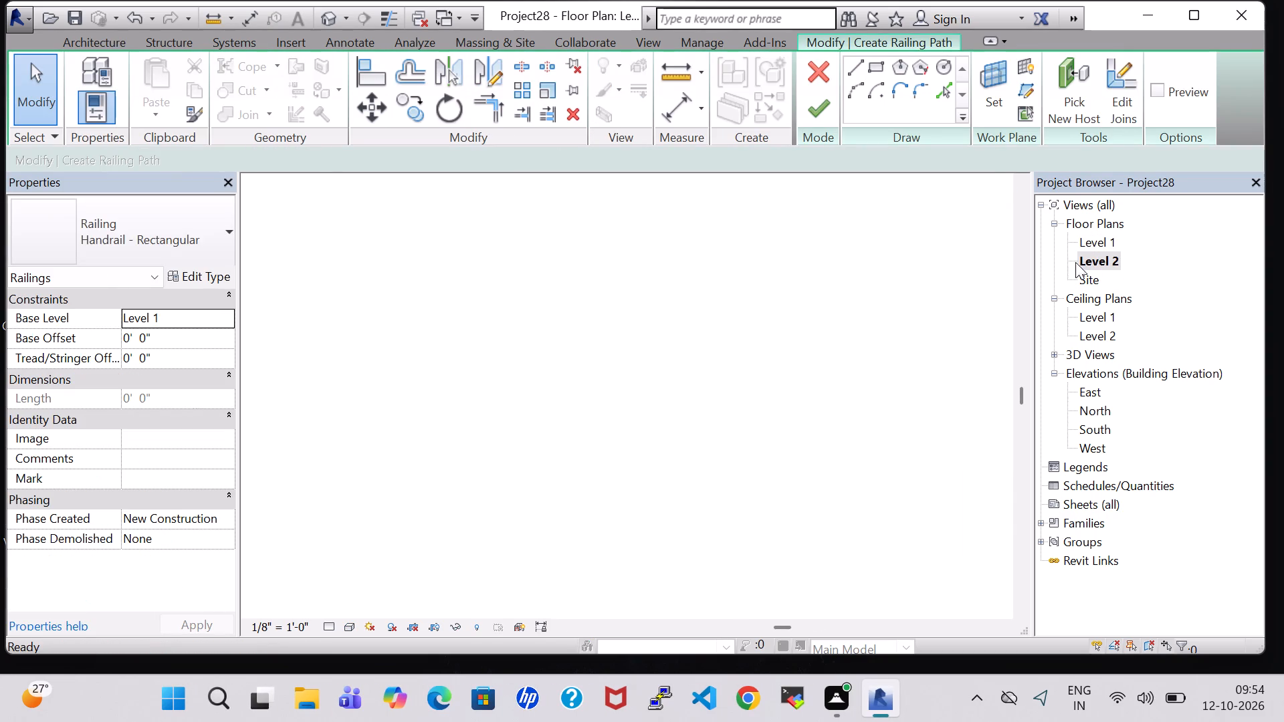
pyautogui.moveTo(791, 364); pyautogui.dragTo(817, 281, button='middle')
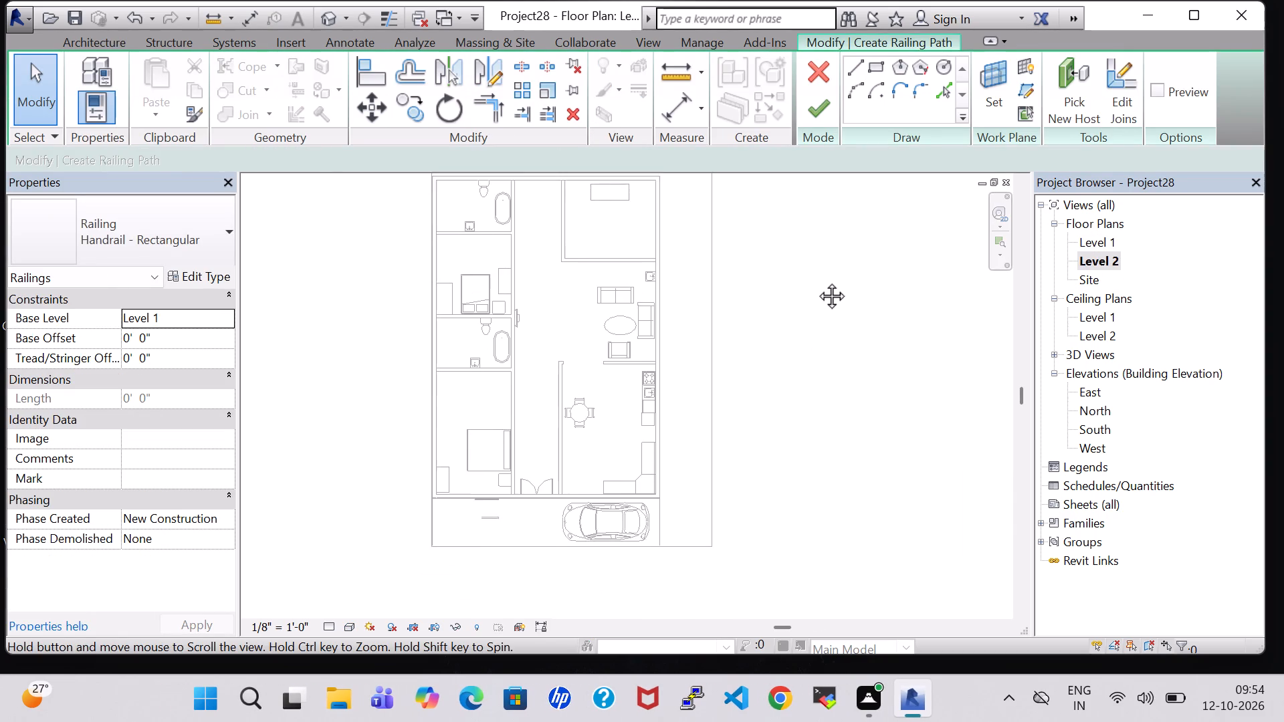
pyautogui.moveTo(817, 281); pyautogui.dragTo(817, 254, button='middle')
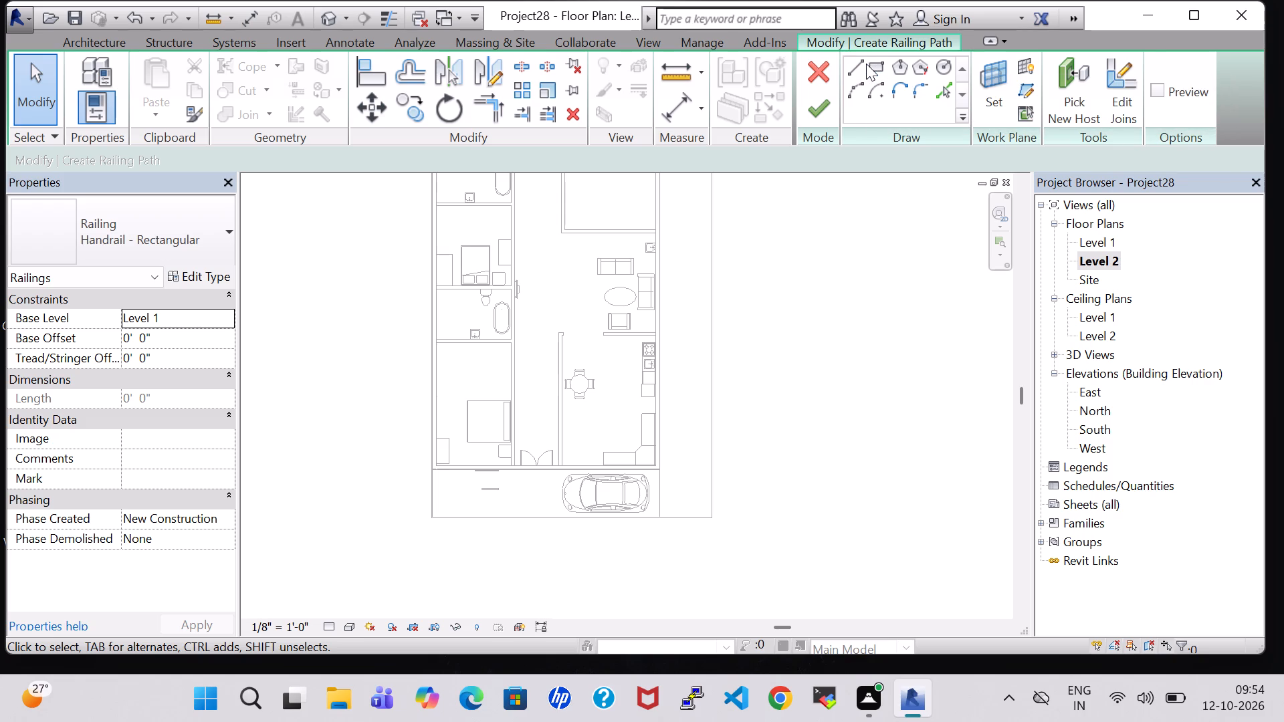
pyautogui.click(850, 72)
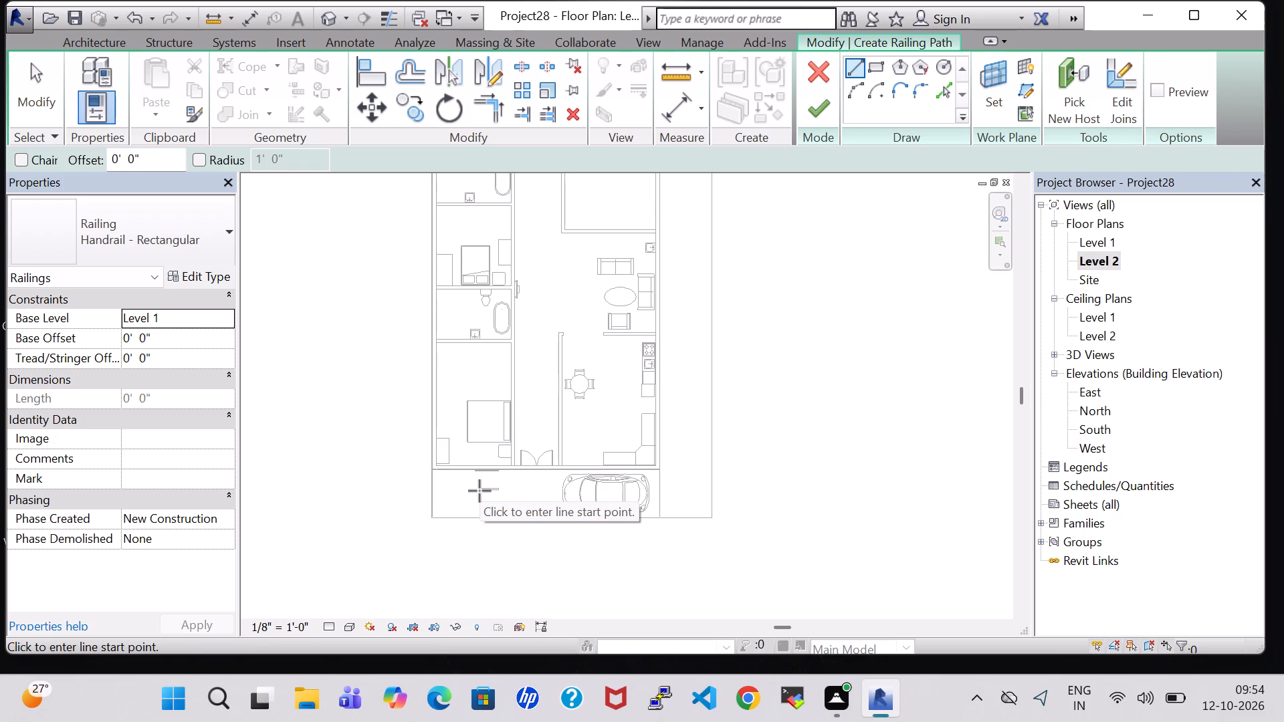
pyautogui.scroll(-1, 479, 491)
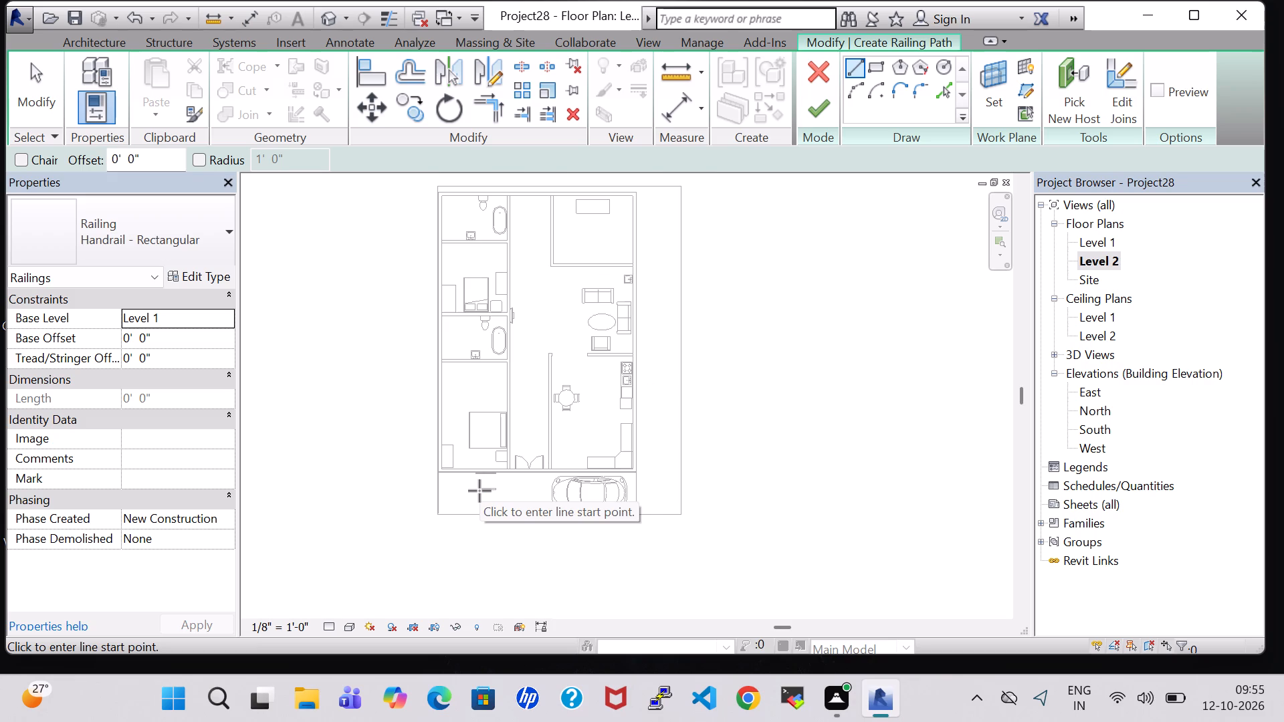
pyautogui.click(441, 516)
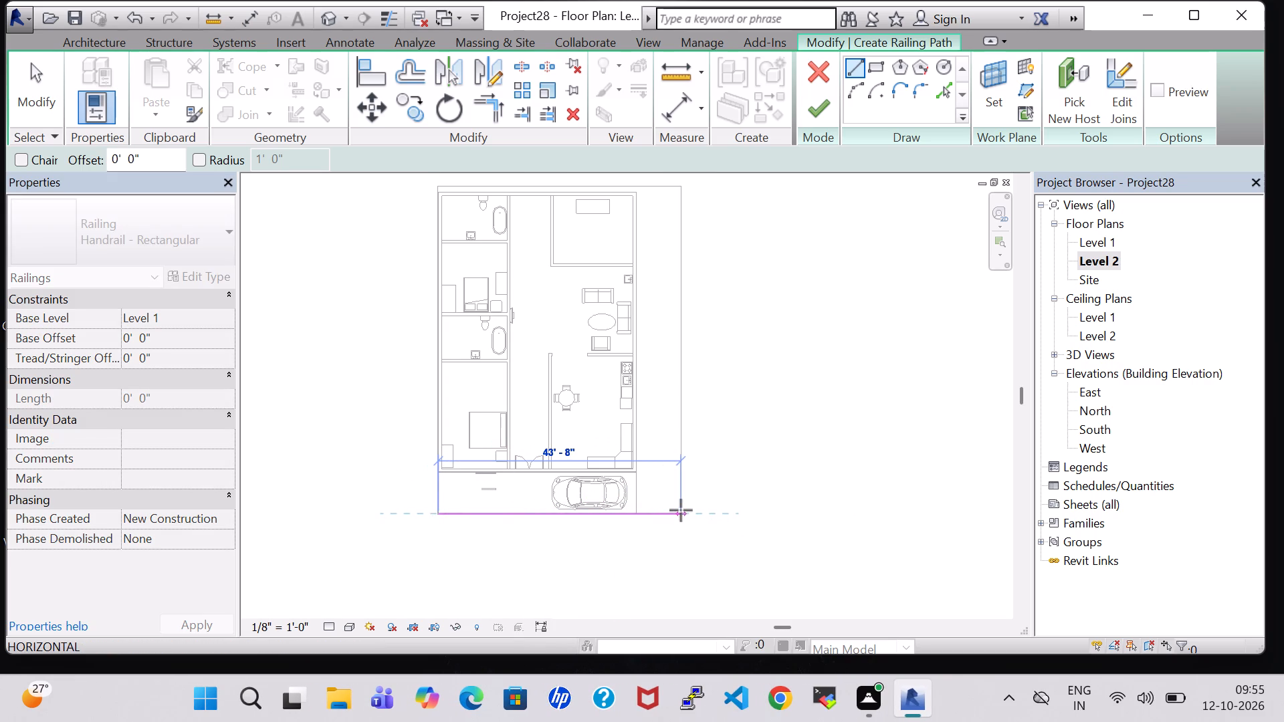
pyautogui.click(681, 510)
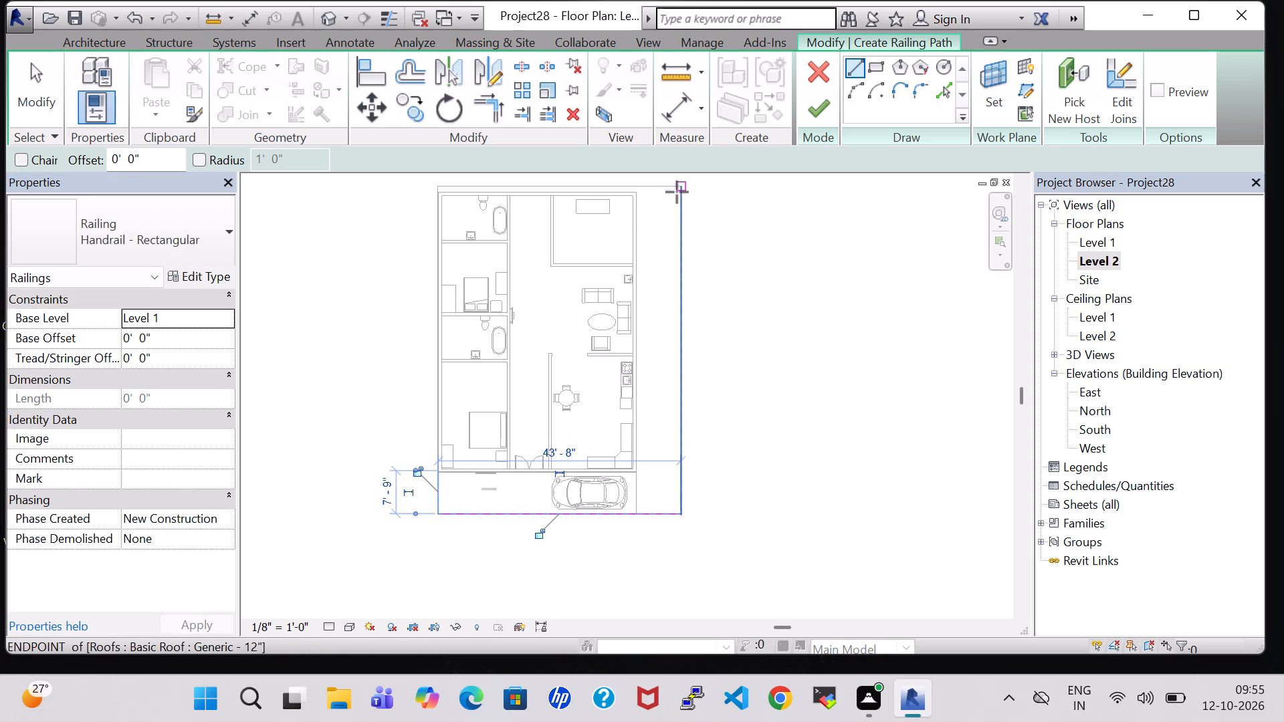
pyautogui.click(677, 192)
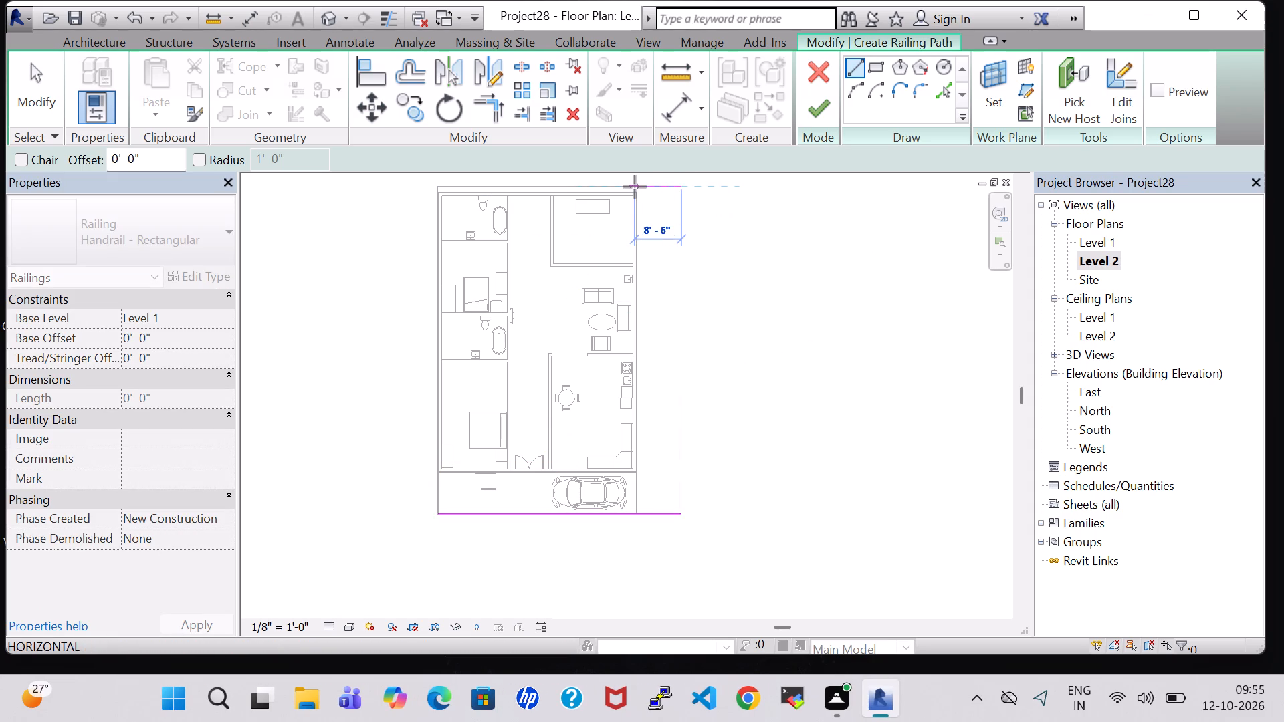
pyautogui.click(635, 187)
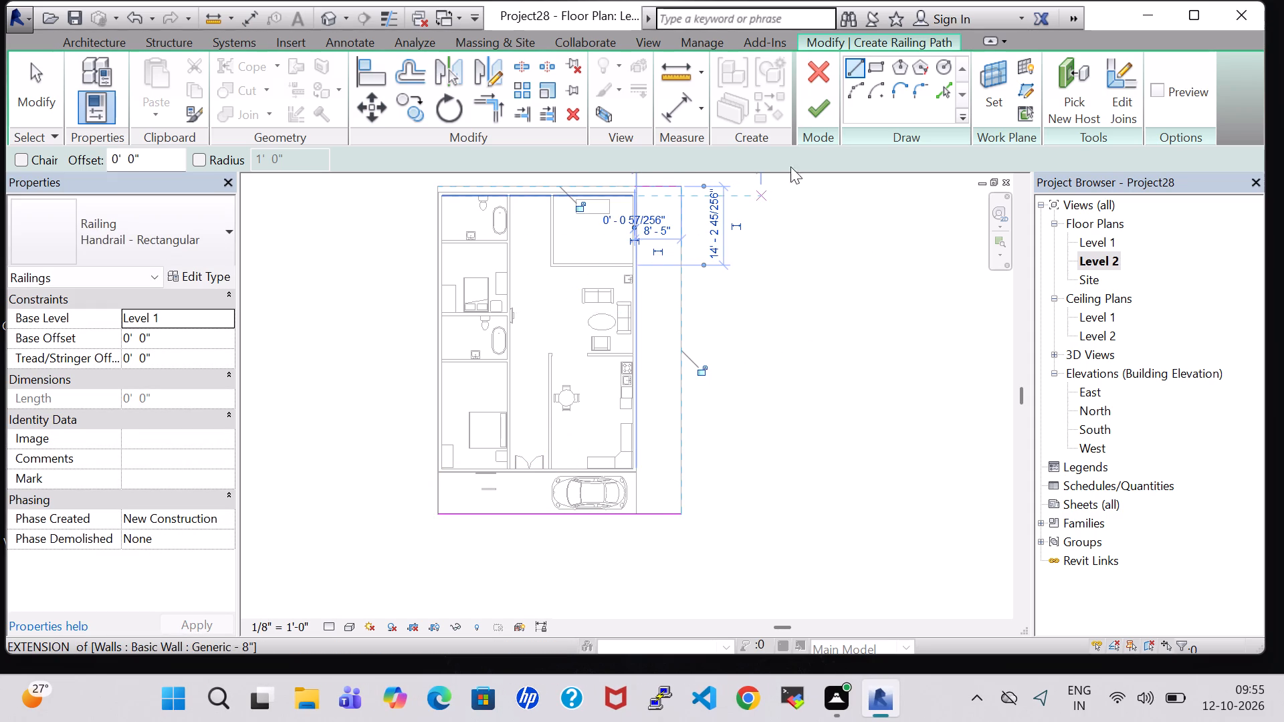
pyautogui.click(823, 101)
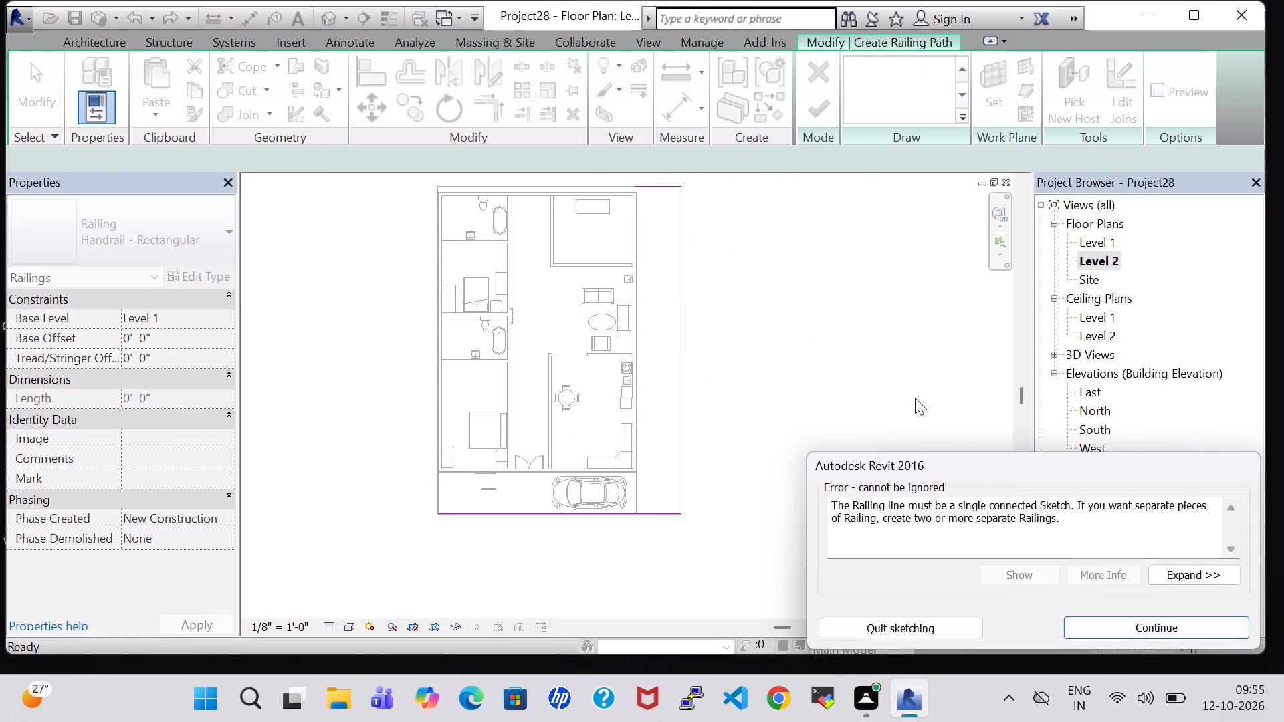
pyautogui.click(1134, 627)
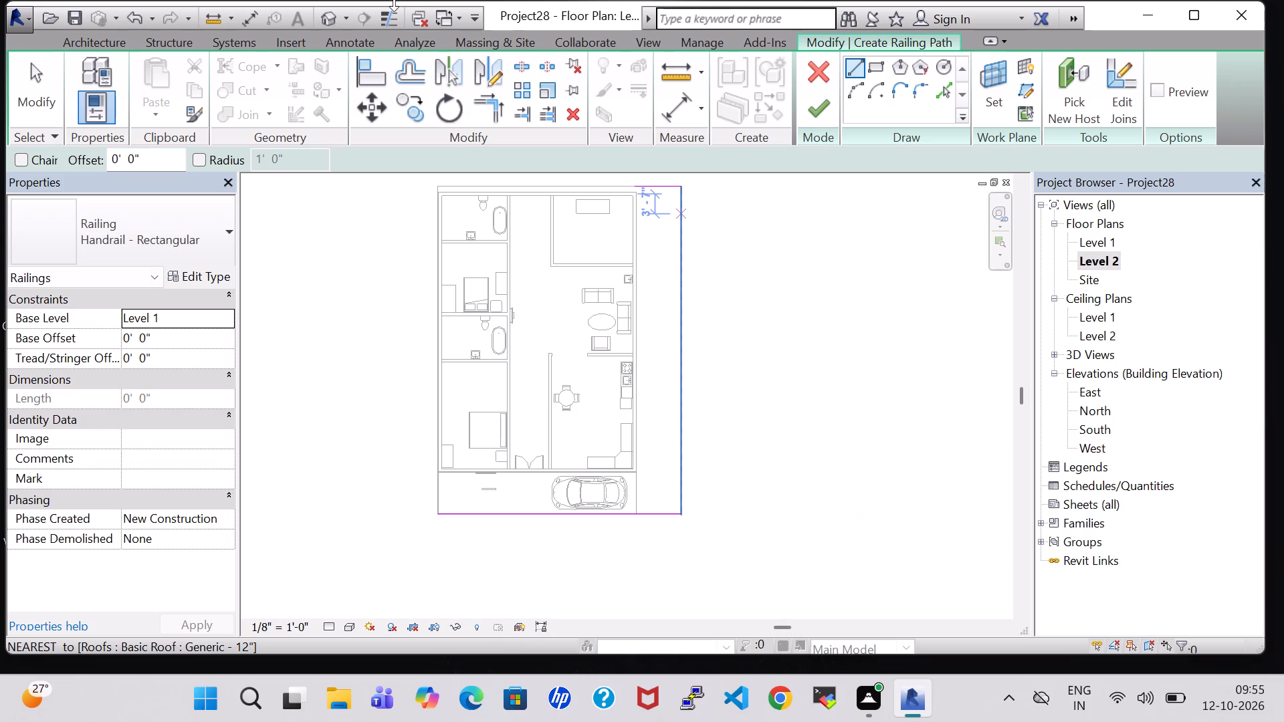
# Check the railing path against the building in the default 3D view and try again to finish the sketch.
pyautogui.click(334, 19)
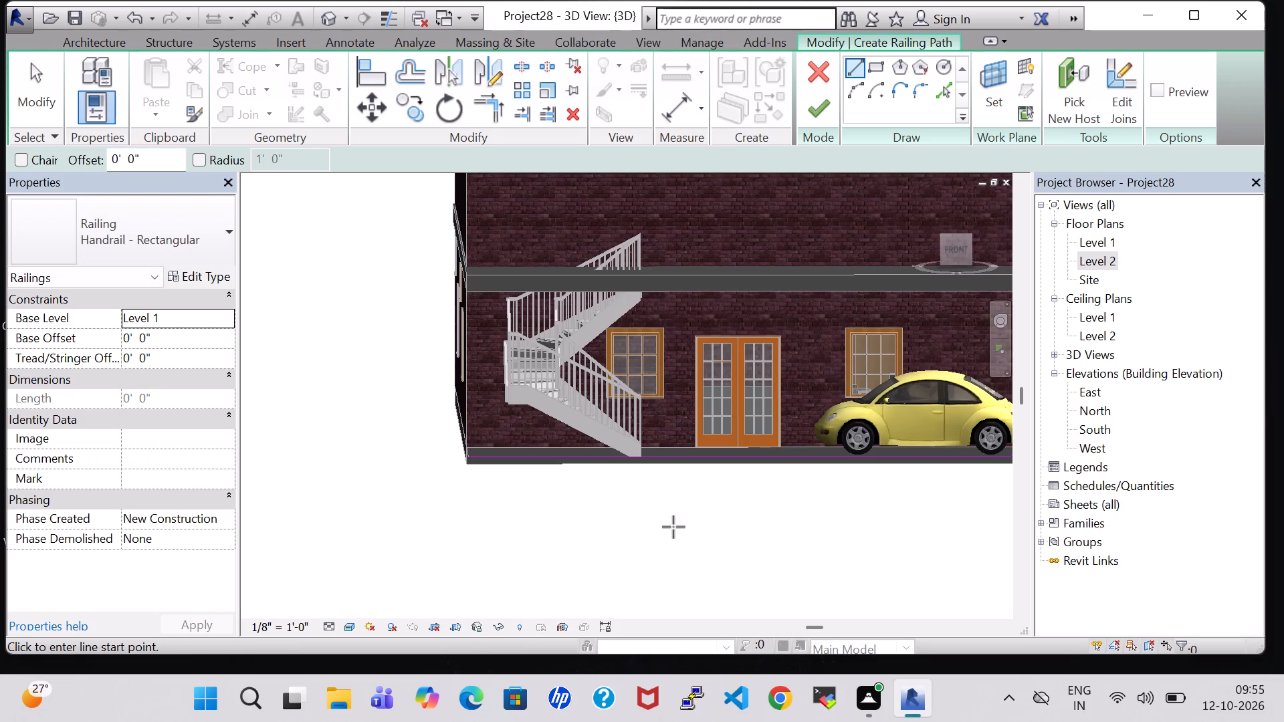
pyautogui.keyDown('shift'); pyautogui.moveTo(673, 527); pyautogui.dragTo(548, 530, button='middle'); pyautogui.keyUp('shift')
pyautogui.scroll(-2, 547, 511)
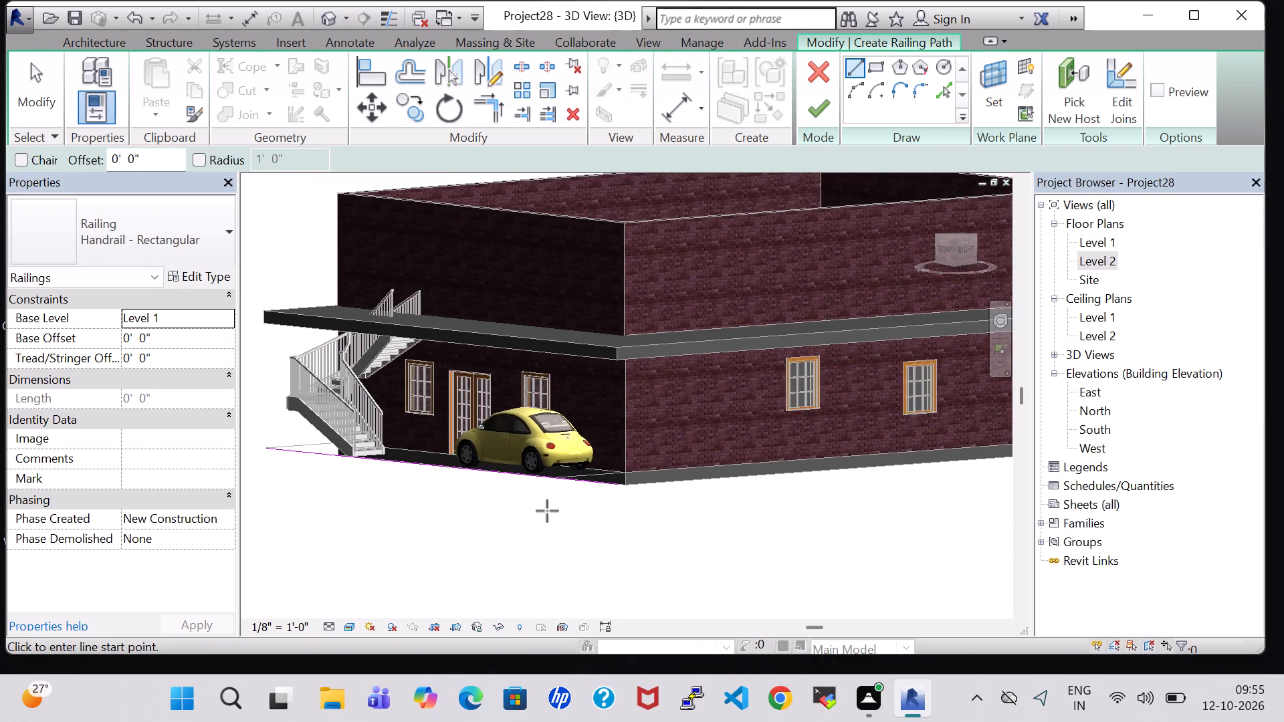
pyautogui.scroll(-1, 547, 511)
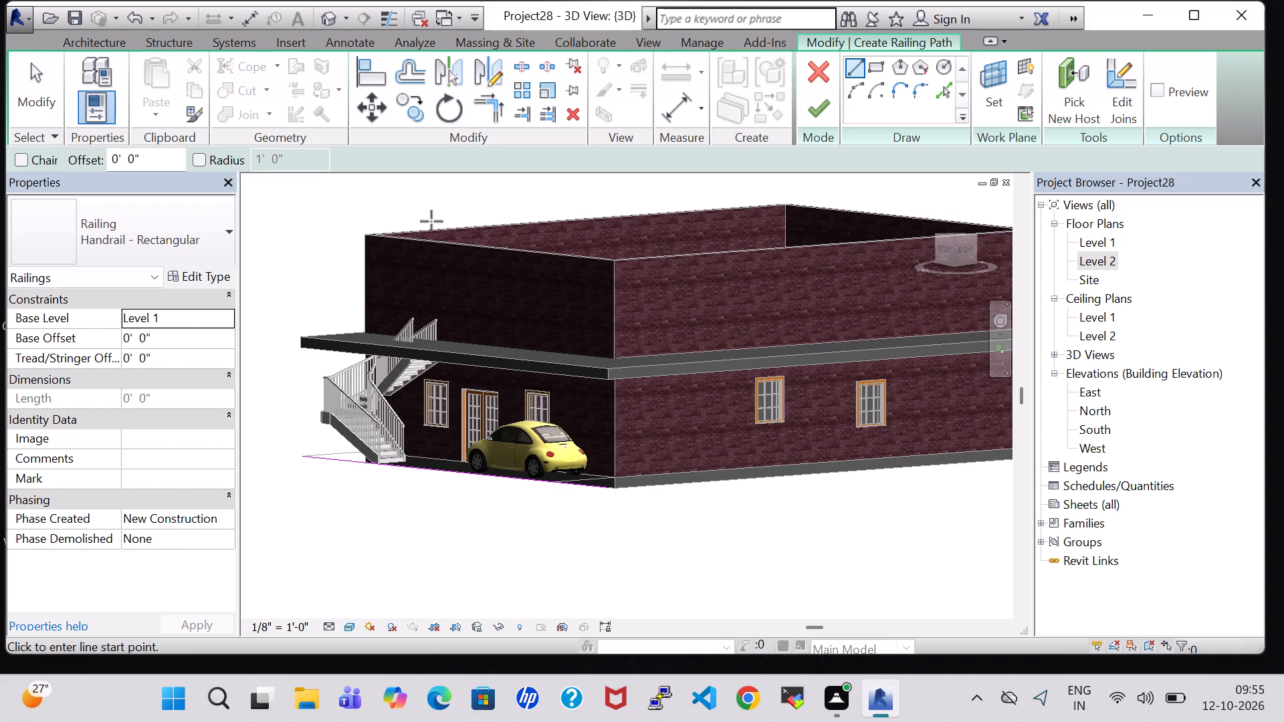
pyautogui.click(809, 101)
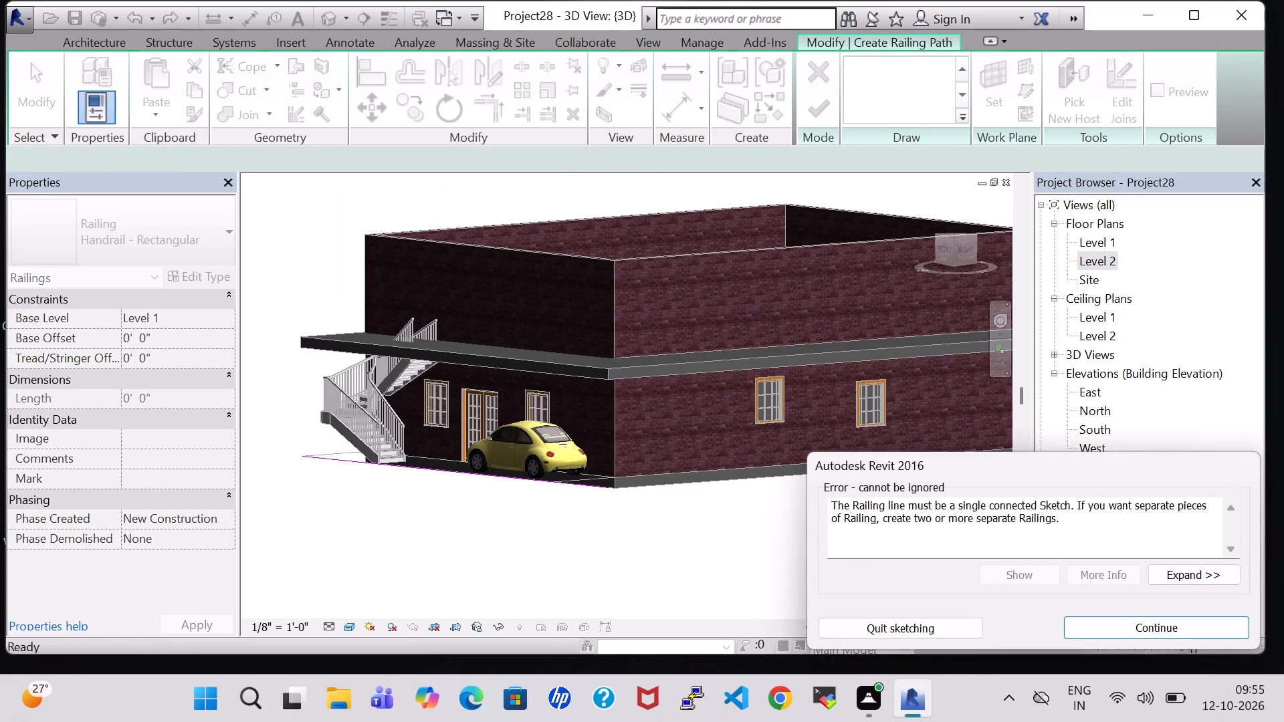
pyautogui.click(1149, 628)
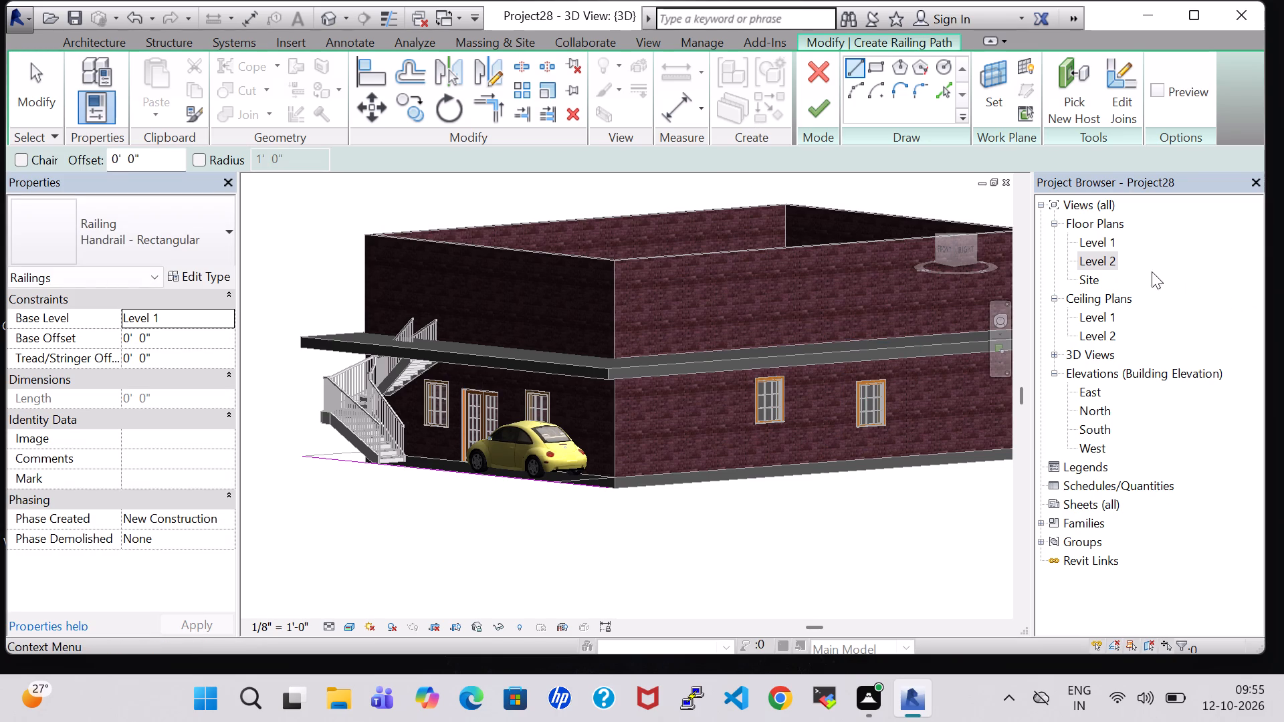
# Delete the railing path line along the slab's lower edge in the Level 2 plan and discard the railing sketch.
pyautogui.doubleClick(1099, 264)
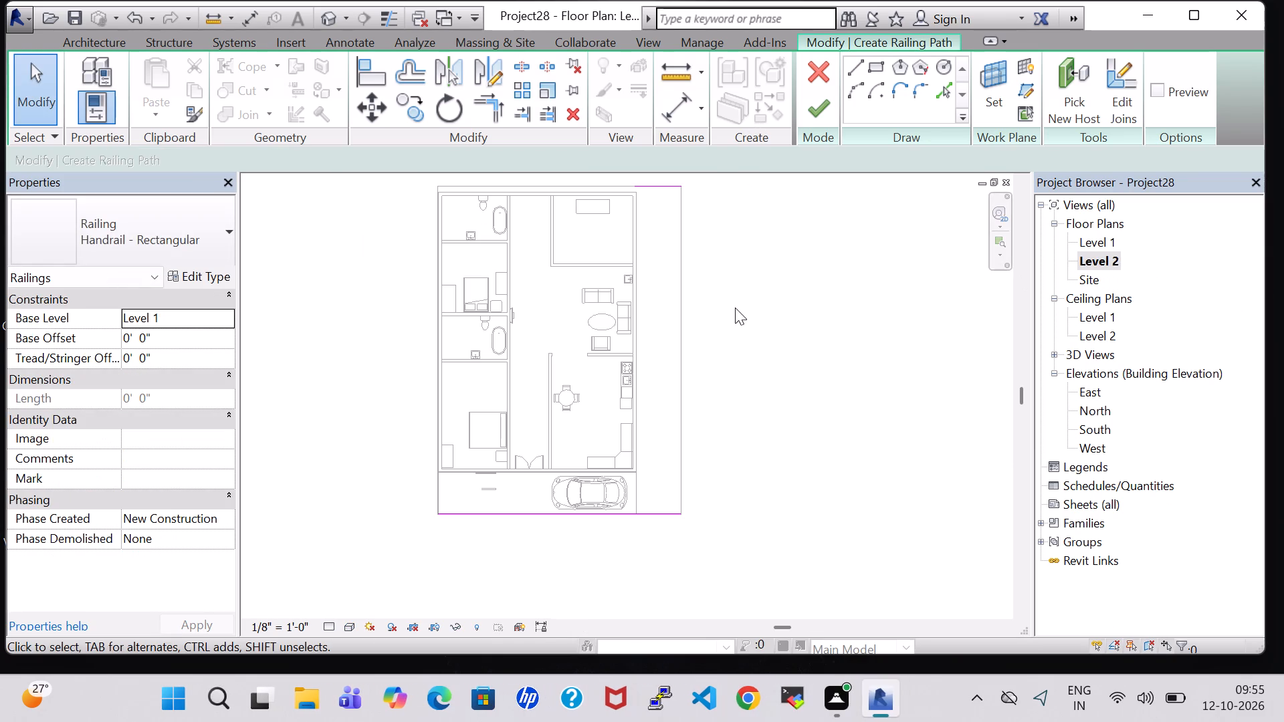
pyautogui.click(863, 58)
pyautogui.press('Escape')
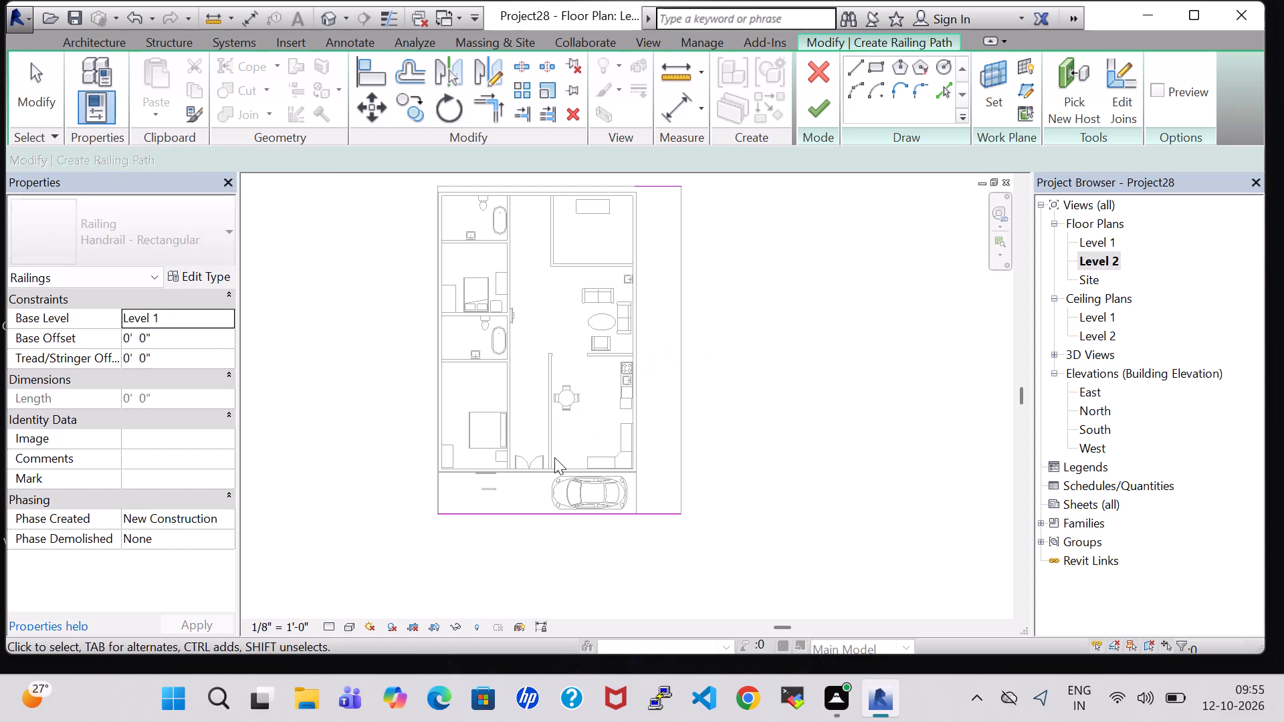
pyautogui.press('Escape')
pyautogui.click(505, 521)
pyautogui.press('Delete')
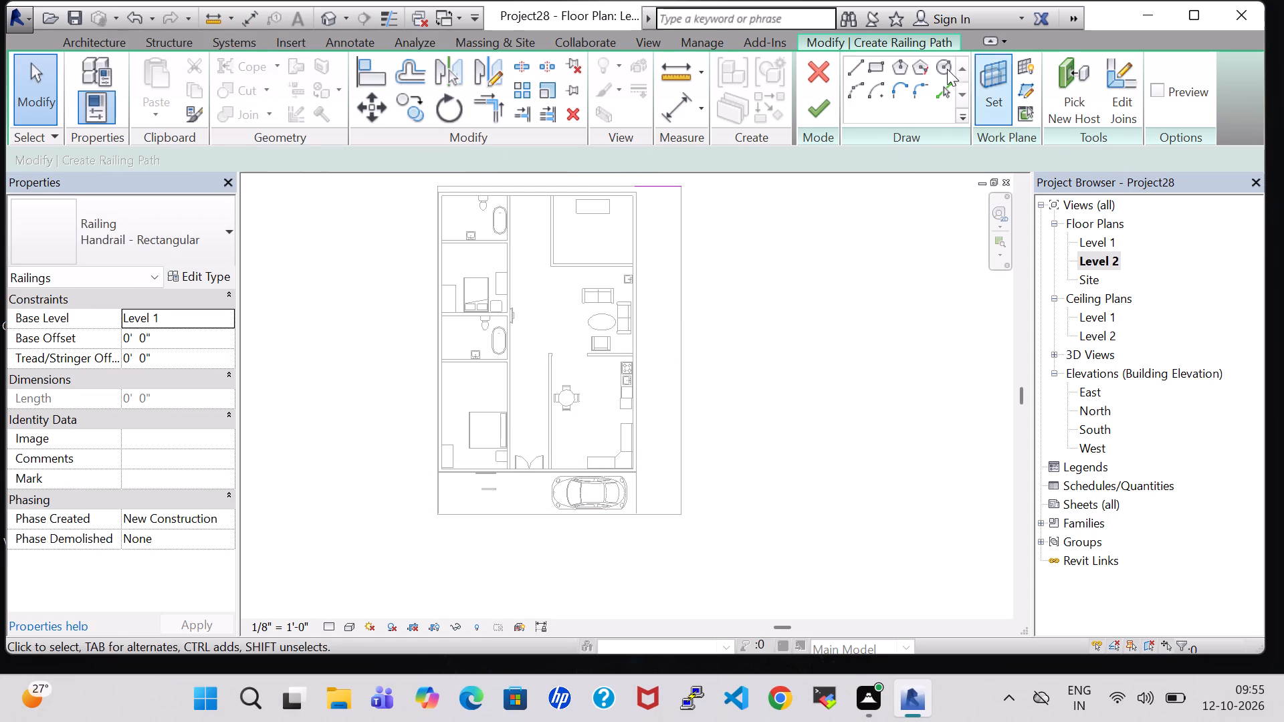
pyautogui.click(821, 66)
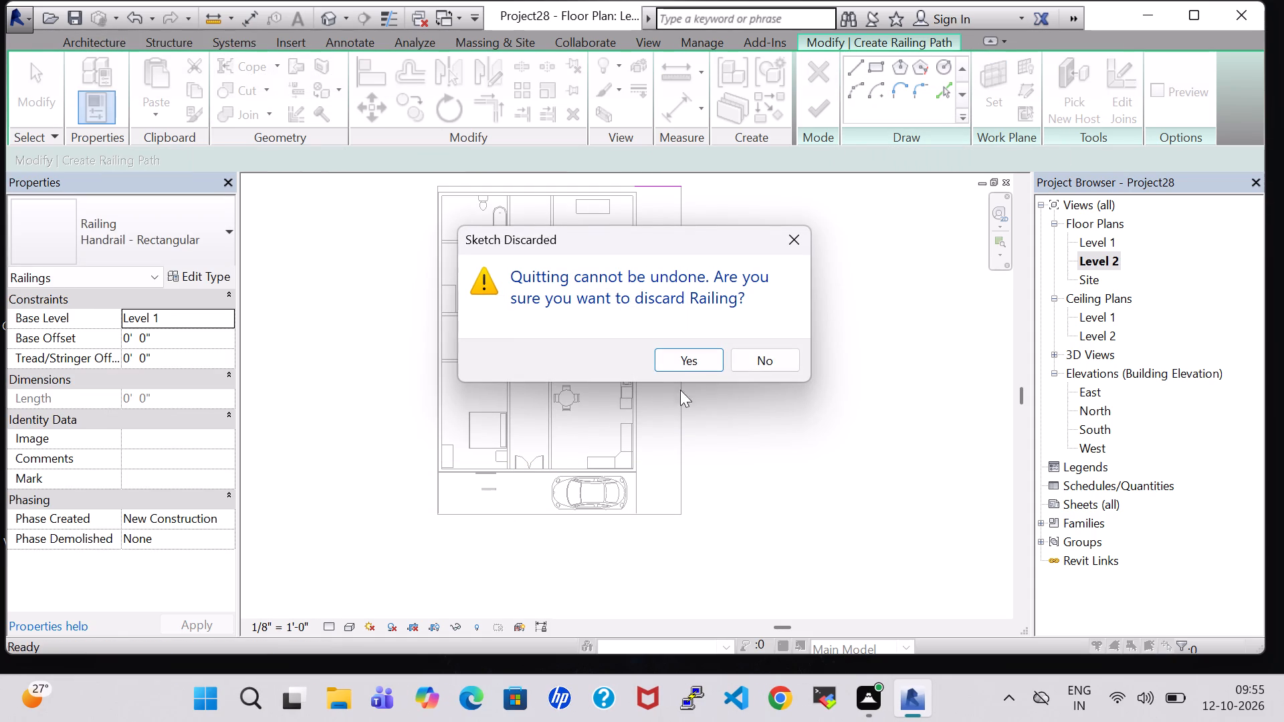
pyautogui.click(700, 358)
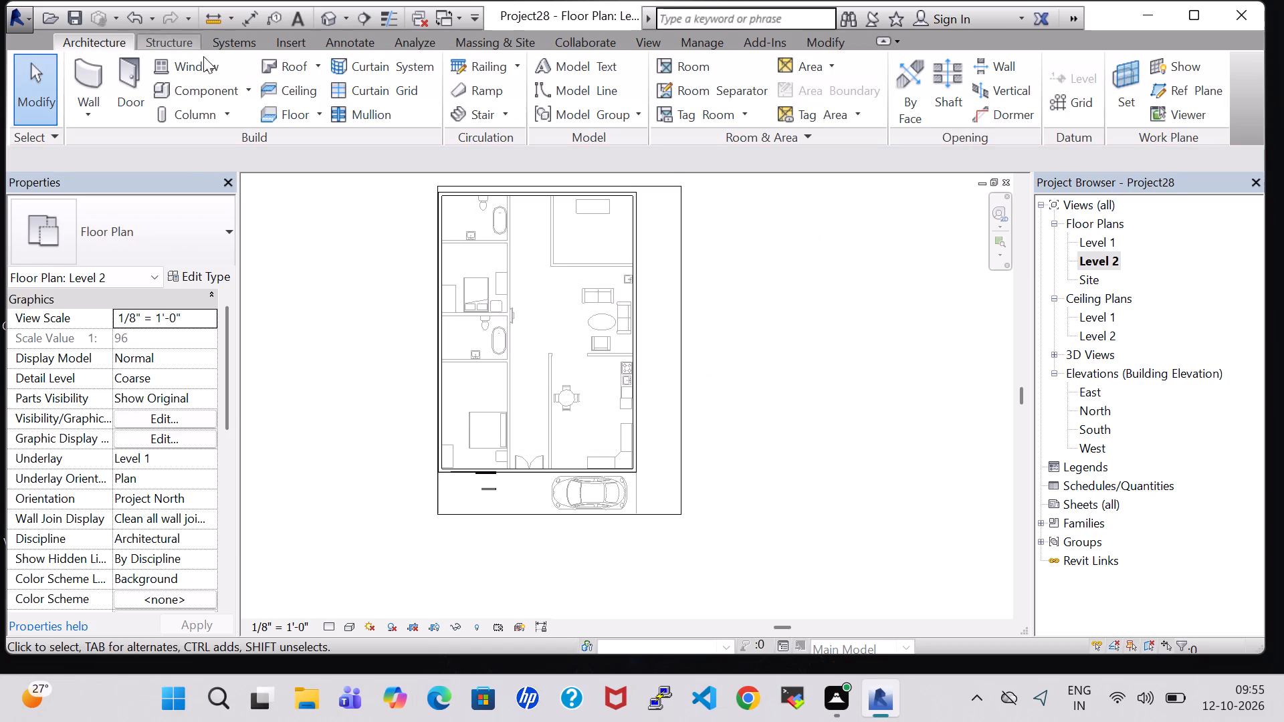
# Create a Handrail - Rectangular railing in the Level 2 plan along the full 35'-8" outer face of the lower exterior wall.
pyautogui.click(473, 68)
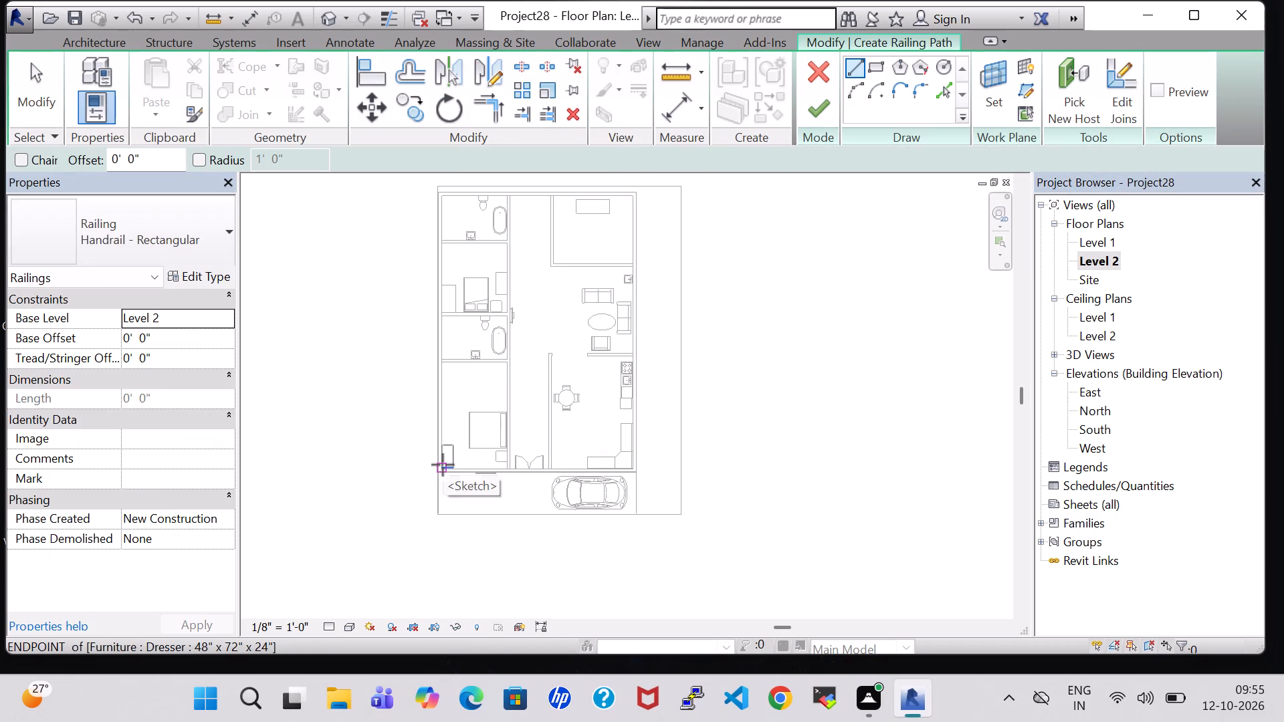
pyautogui.scroll(7, 439, 475)
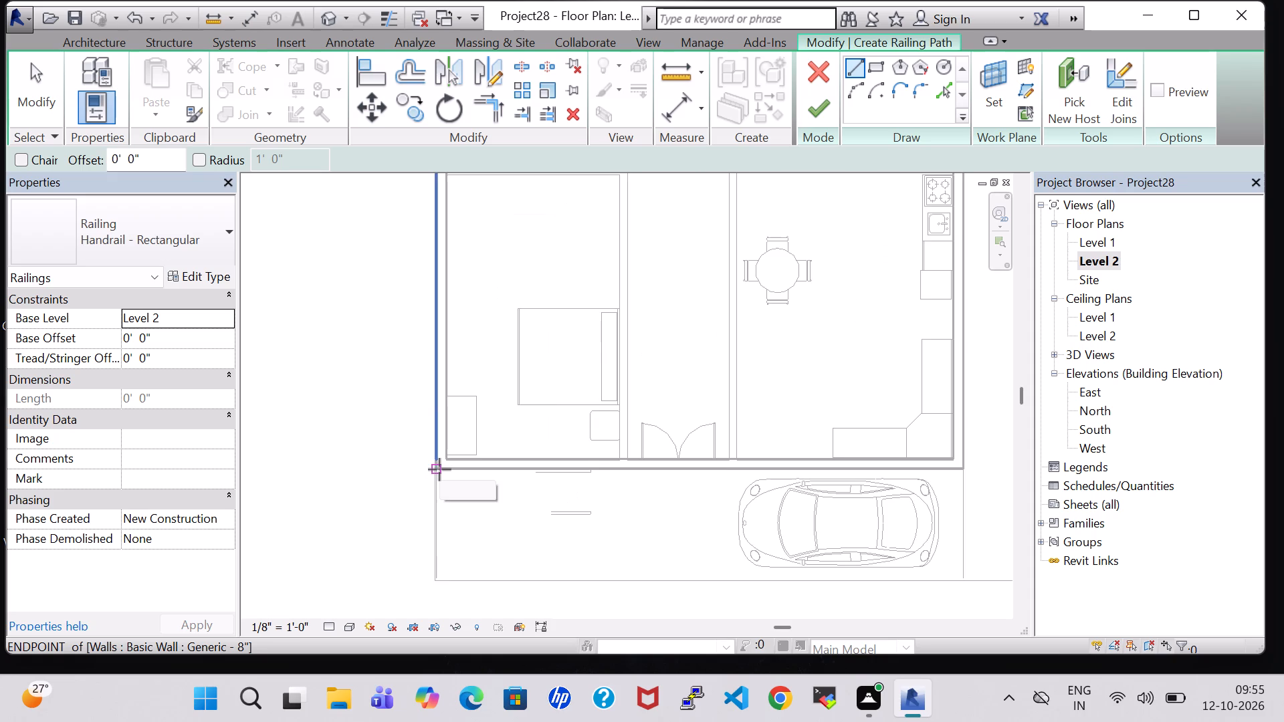
pyautogui.click(439, 469)
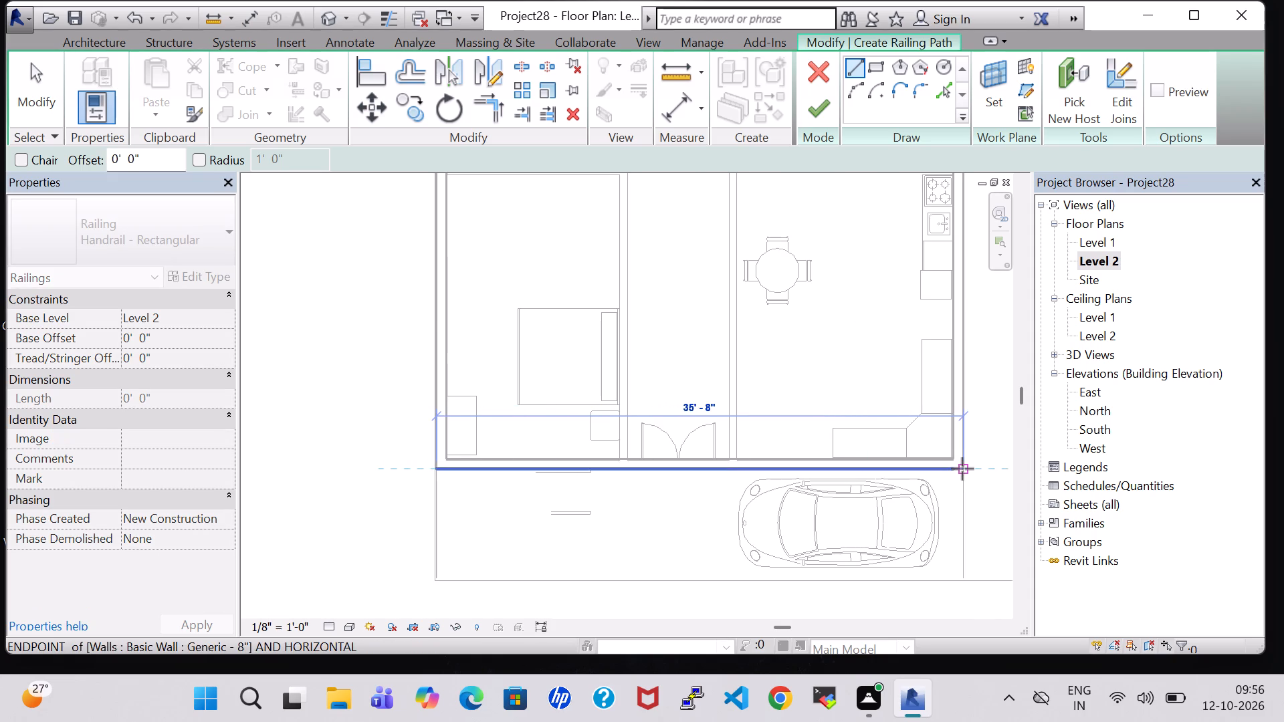
pyautogui.click(962, 469)
pyautogui.click(823, 101)
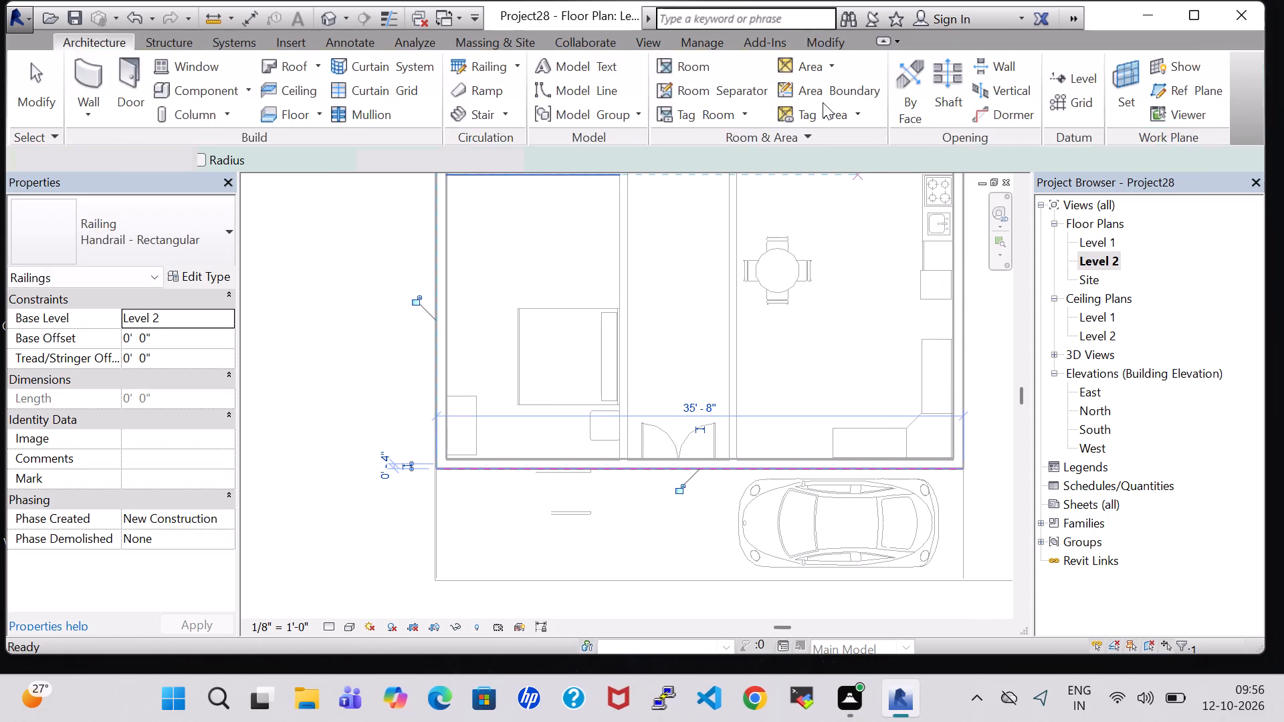
pyautogui.scroll(-1, 915, 223)
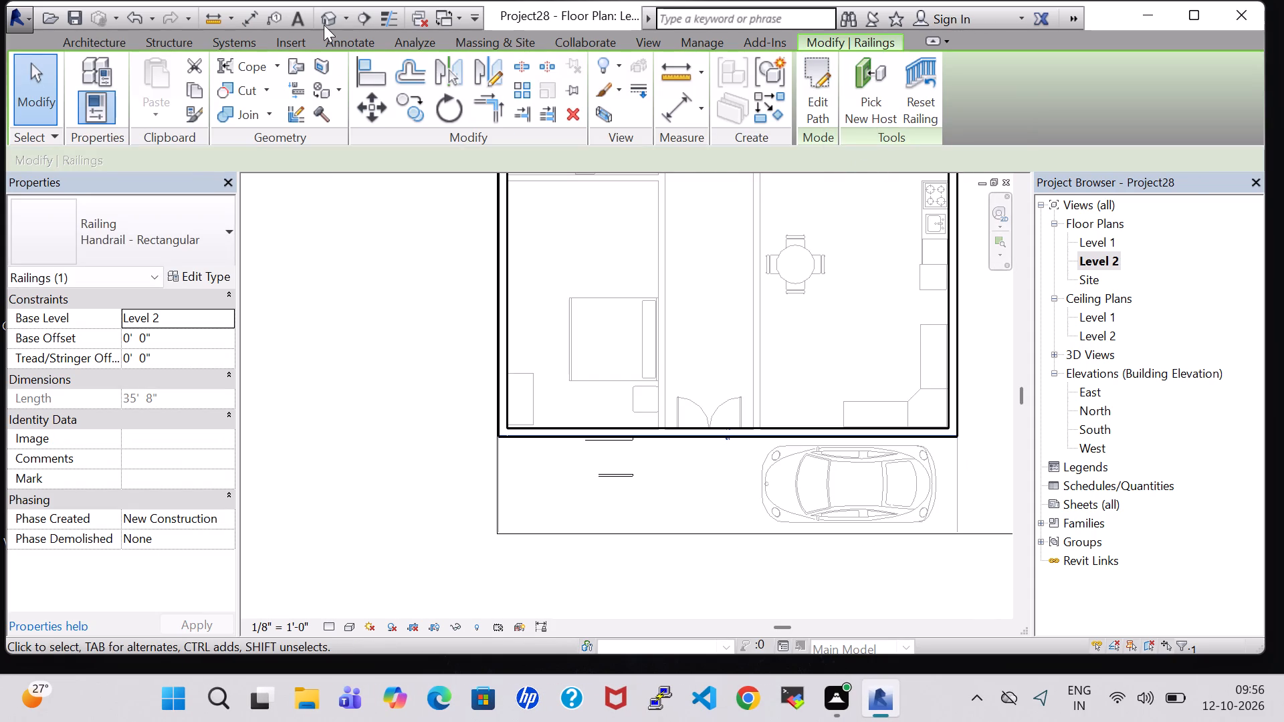
# Nudge the new Level 2 railing away from the wall in the 3D view to the slab's outer edge above the car and stair.
pyautogui.click(327, 25)
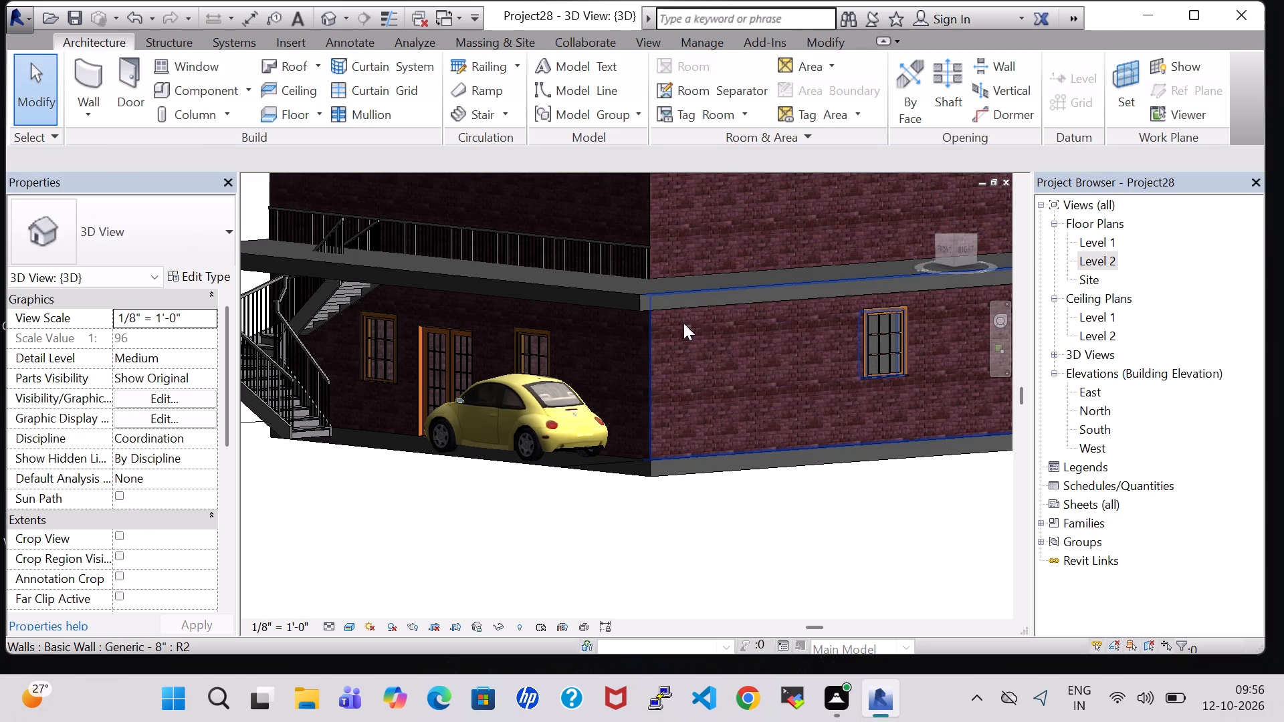
pyautogui.keyDown('shift'); pyautogui.moveTo(756, 285); pyautogui.dragTo(674, 336, button='middle'); pyautogui.keyUp('shift')
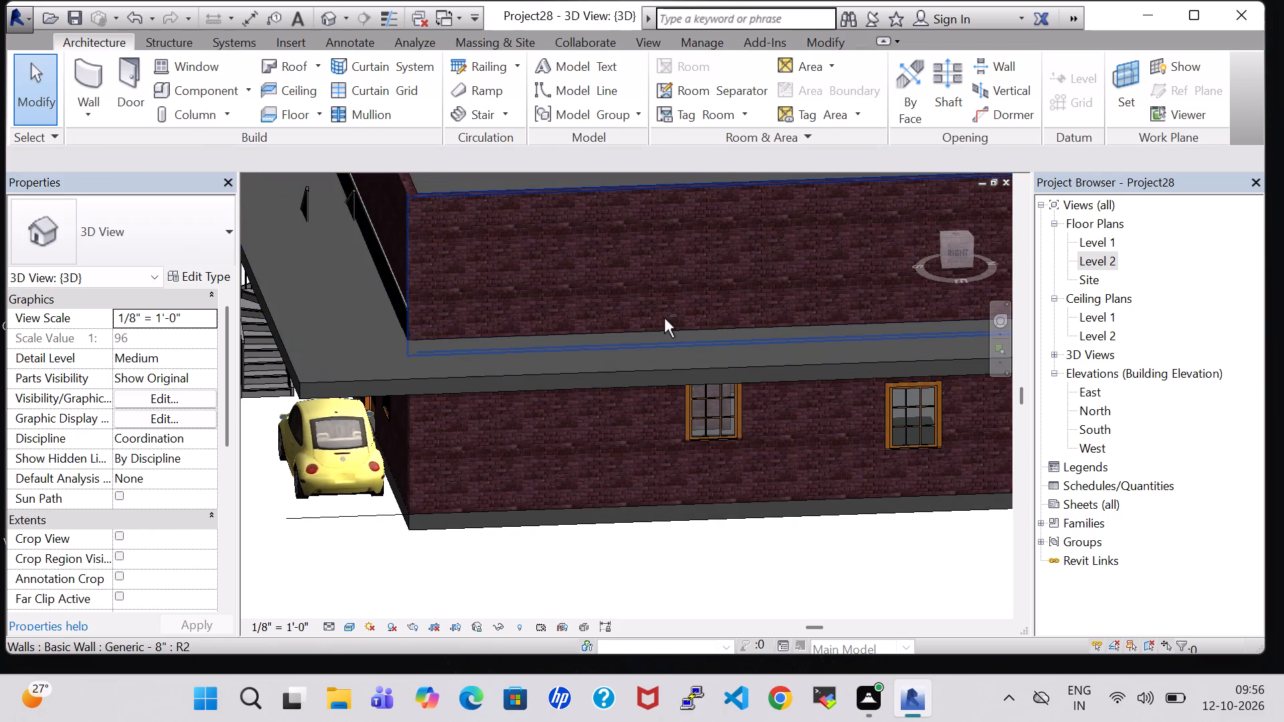
pyautogui.click(388, 258)
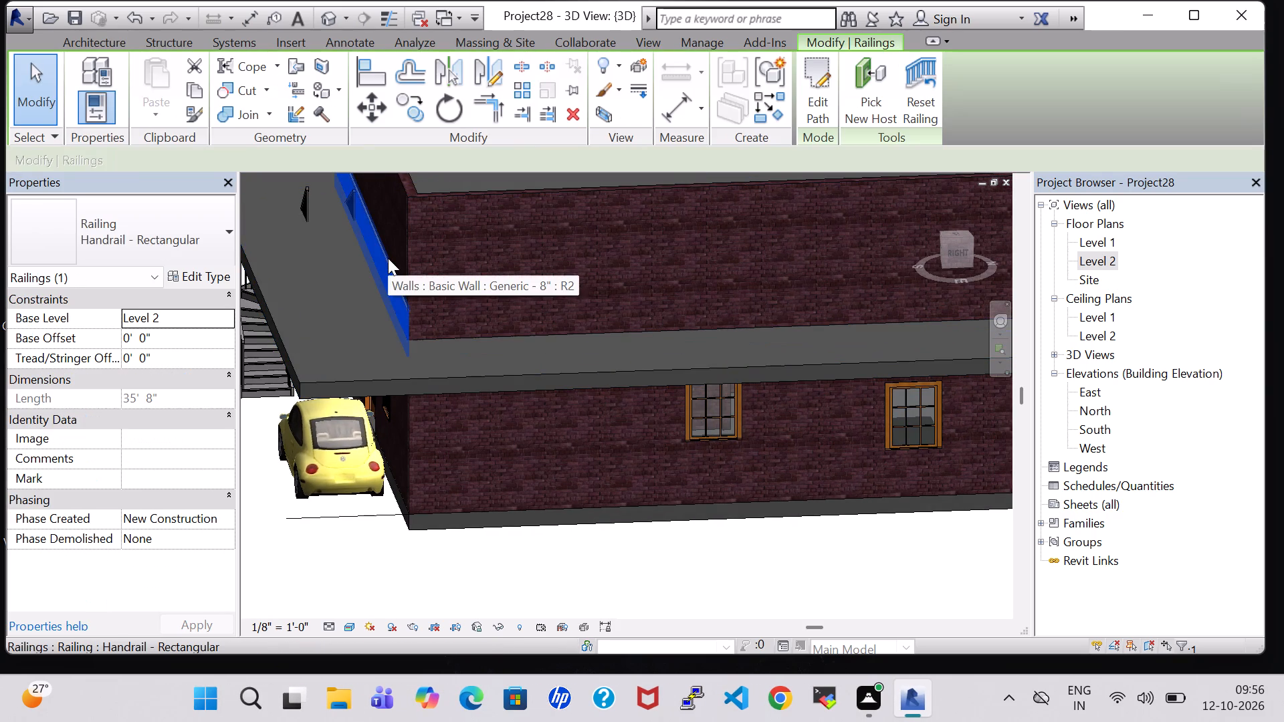
pyautogui.press('Left')
pyautogui.press('Left')
pyautogui.press('Left')
pyautogui.press('Left')
pyautogui.press('Left')
pyautogui.press('Left')
pyautogui.press('Left')
pyautogui.press('Left')
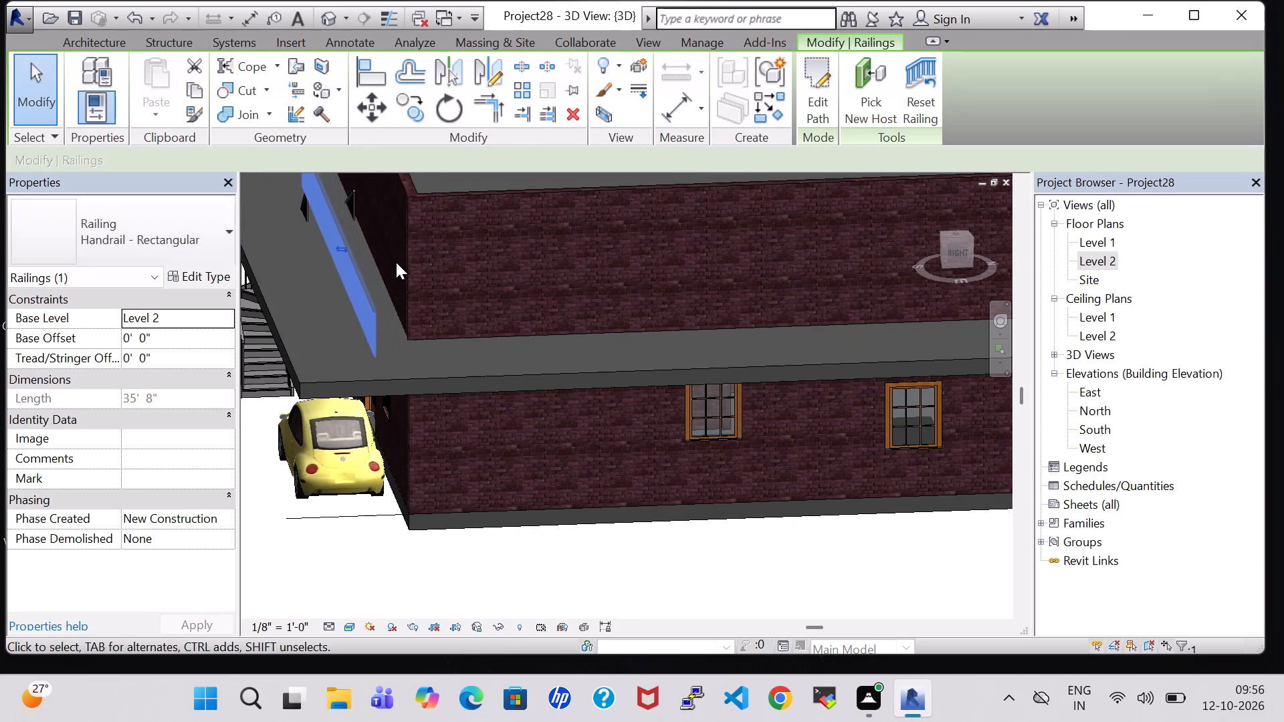
pyautogui.press('Left')
pyautogui.press('Left')
pyautogui.press('Left')
pyautogui.scroll(-3, 396, 262)
pyautogui.press('Left')
pyautogui.press('Left')
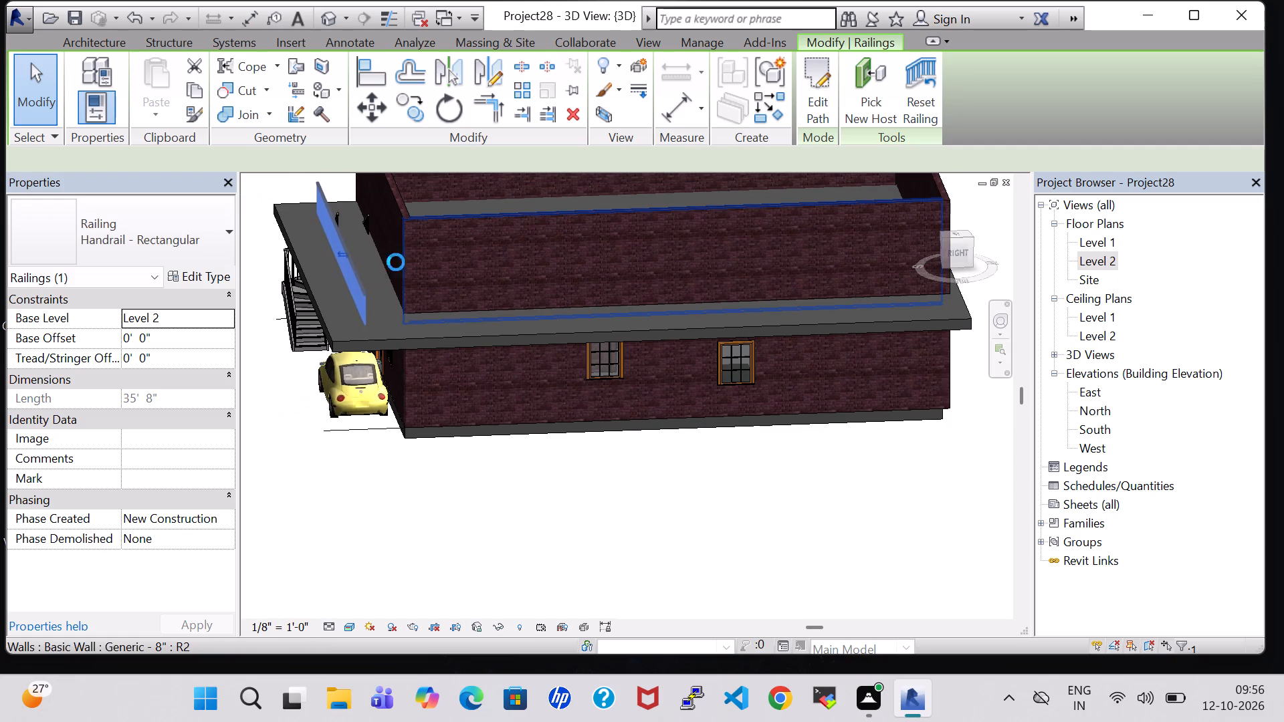
pyautogui.press('Left')
pyautogui.press('Left')
pyautogui.press('Left')
pyautogui.press('Left')
pyautogui.press('Left')
pyautogui.press('Left')
pyautogui.press('Left')
pyautogui.press('Left')
pyautogui.press('Left')
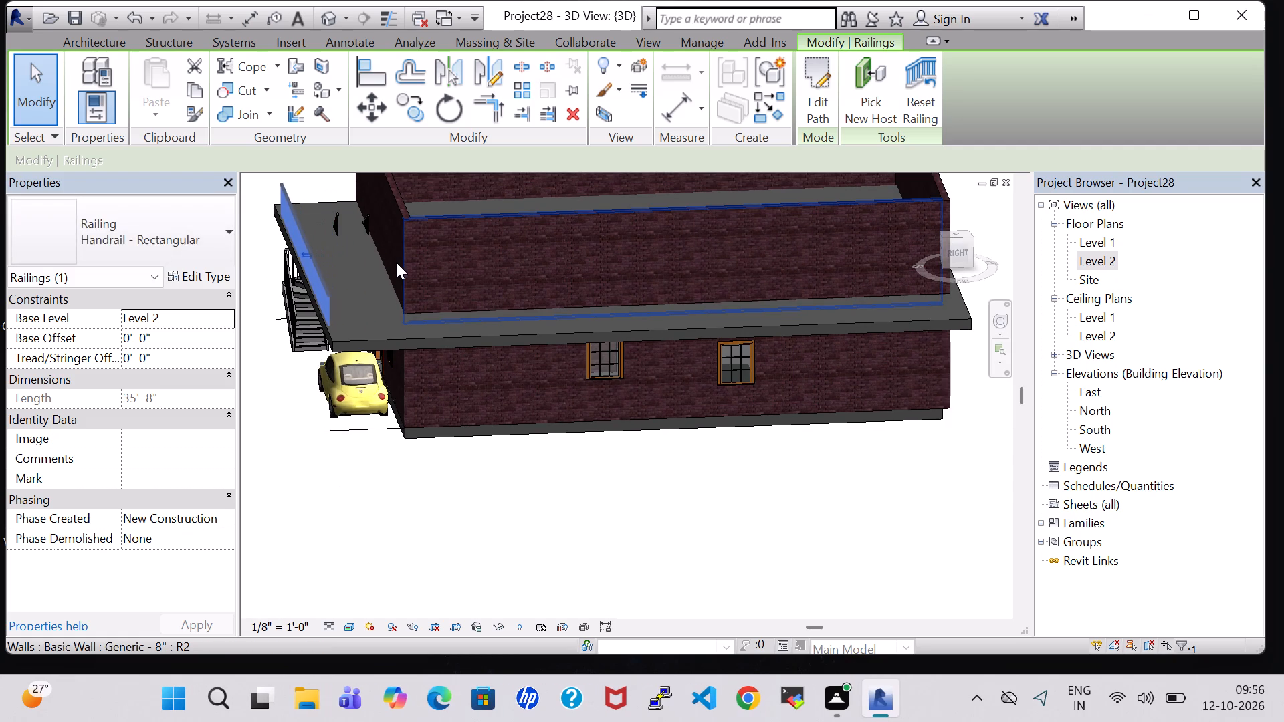
pyautogui.keyDown('shift'); pyautogui.moveTo(730, 508); pyautogui.dragTo(695, 488, button='middle'); pyautogui.keyUp('shift')
pyautogui.keyDown('shift'); pyautogui.middleClick(695, 488); pyautogui.keyUp('shift')
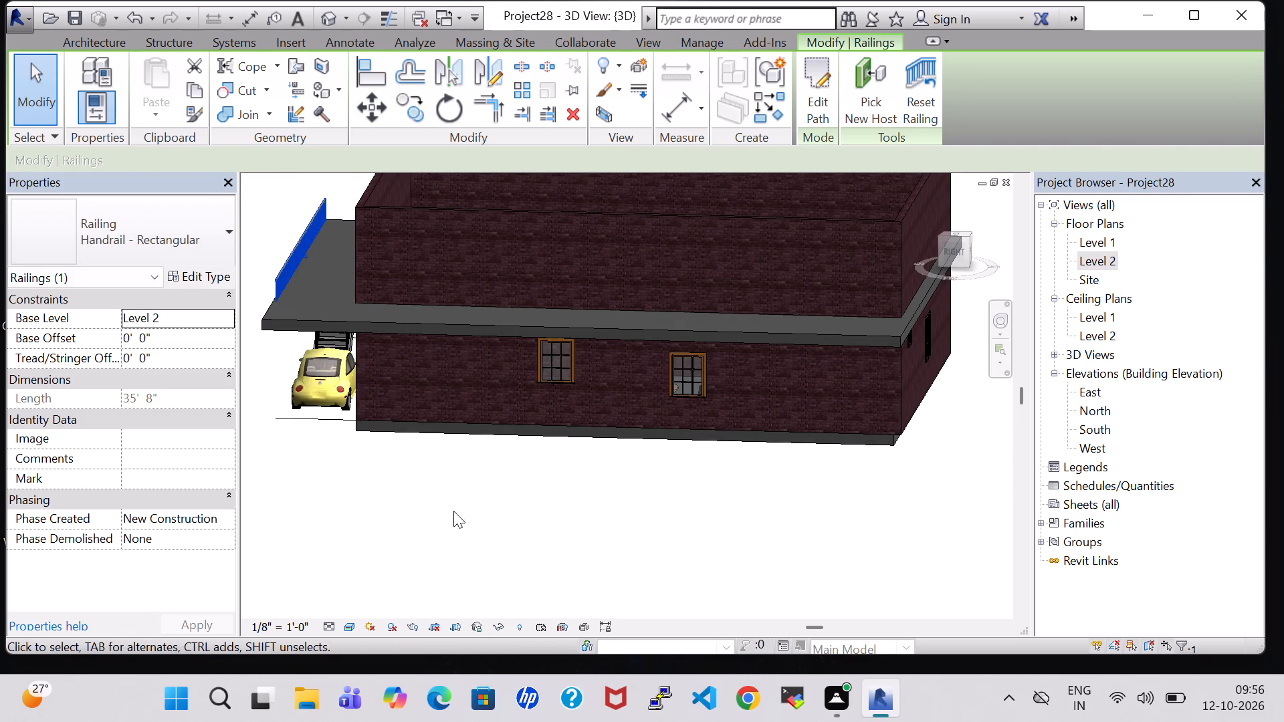
pyautogui.click(452, 510)
pyautogui.scroll(5, 417, 477)
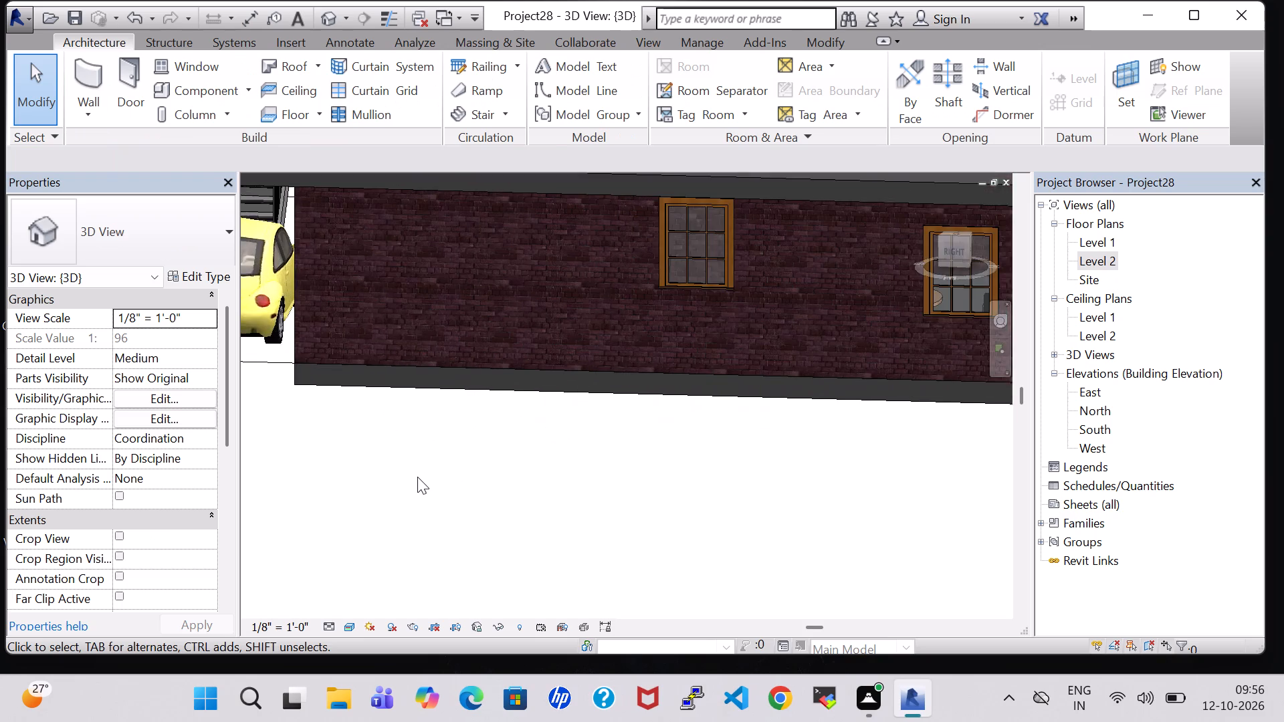
# Nudge the Level 2 railing one more increment towards the slab's outer edge above the stair and check its position.
pyautogui.moveTo(417, 477); pyautogui.dragTo(772, 602, button='middle')
pyautogui.scroll(1, 351, 271)
pyautogui.moveTo(351, 271); pyautogui.dragTo(374, 279, button='middle')
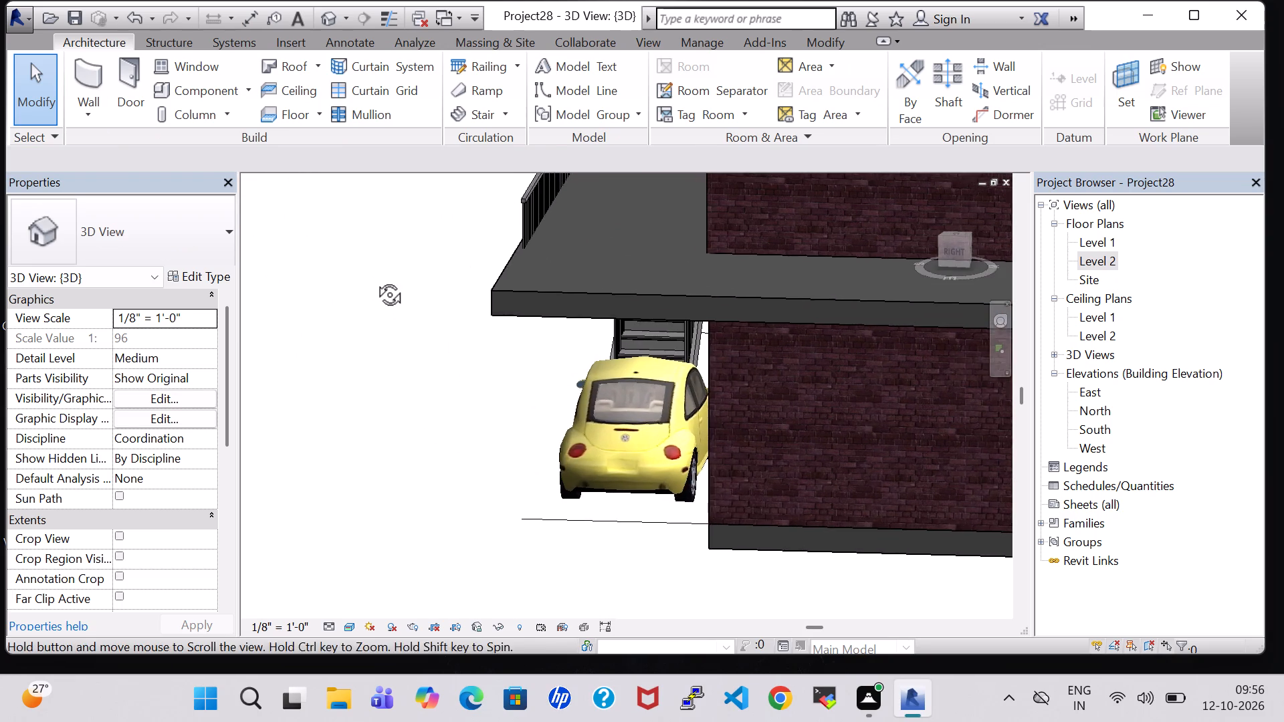
pyautogui.moveTo(374, 279); pyautogui.dragTo(379, 282, button='middle')
pyautogui.keyDown('shift'); pyautogui.moveTo(379, 282); pyautogui.dragTo(425, 297, button='middle'); pyautogui.keyUp('shift')
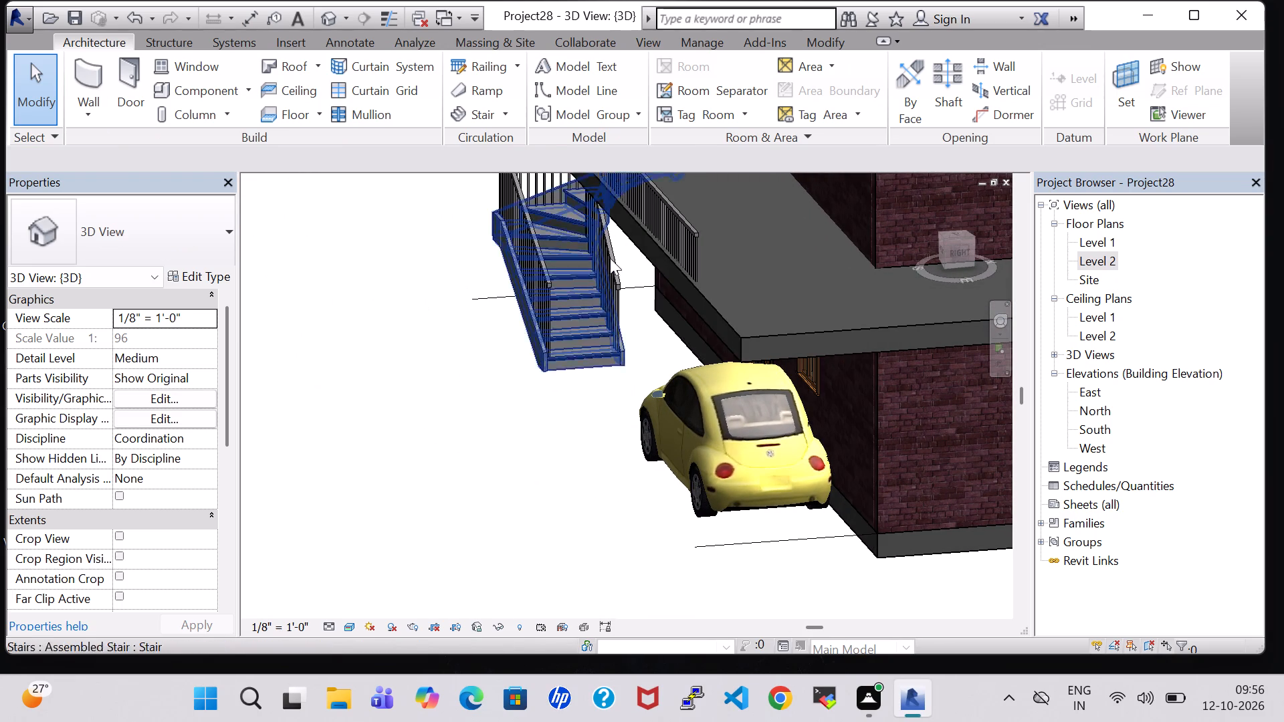
pyautogui.click(690, 253)
pyautogui.press('Left')
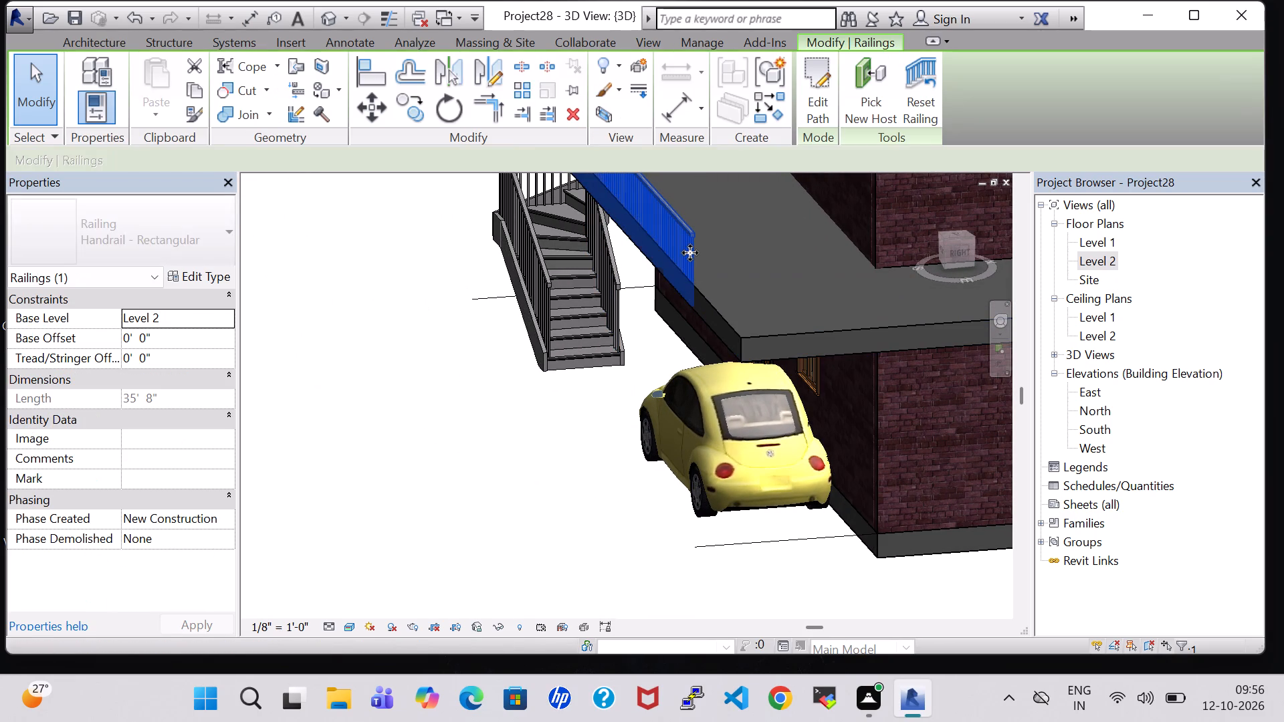
pyautogui.keyDown('shift'); pyautogui.moveTo(456, 463); pyautogui.dragTo(447, 430, button='middle'); pyautogui.keyUp('shift')
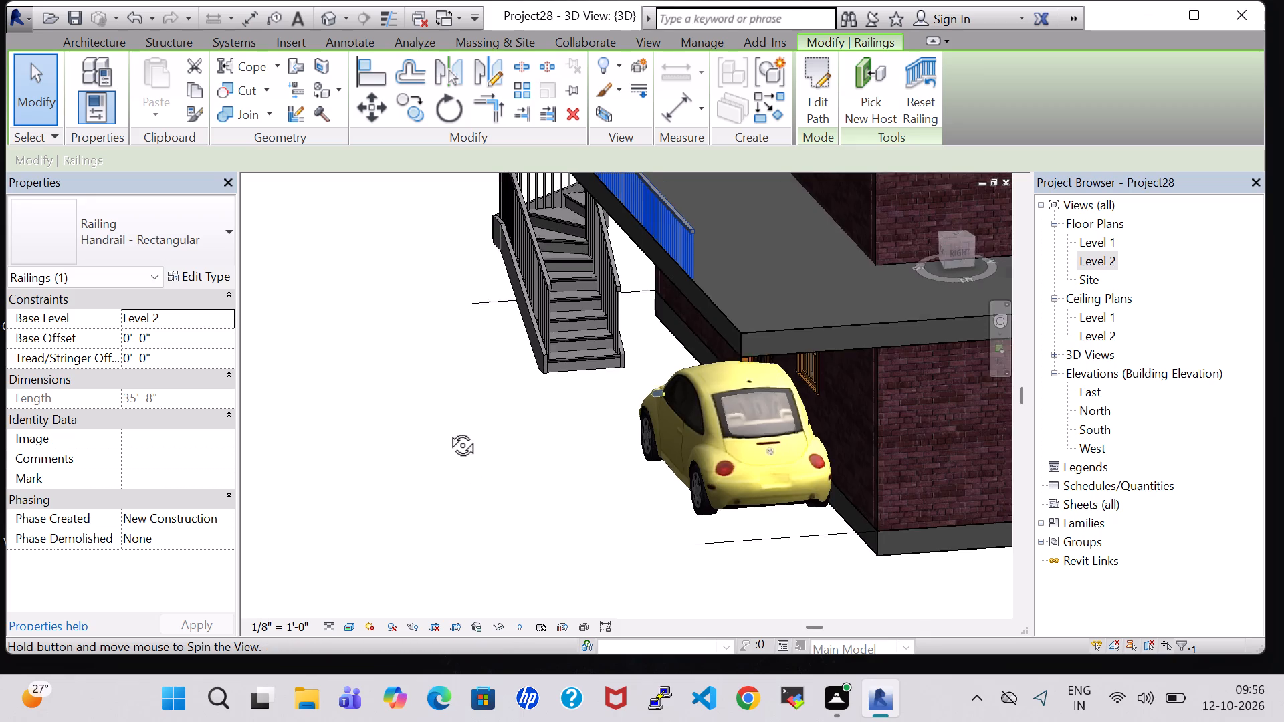
pyautogui.keyDown('shift'); pyautogui.moveTo(447, 430); pyautogui.dragTo(399, 427, button='middle'); pyautogui.keyUp('shift')
pyautogui.keyDown('shift'); pyautogui.scroll(1, 399, 427); pyautogui.keyUp('shift')
pyautogui.click(527, 355)
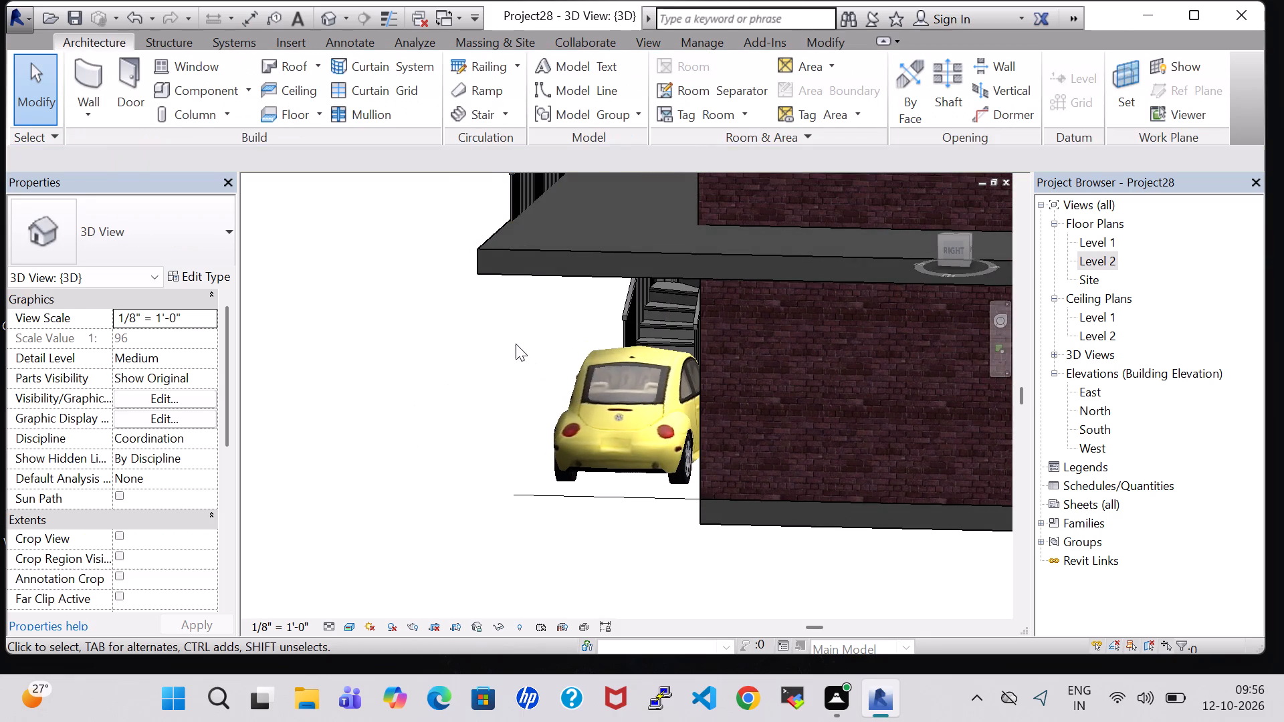
# Create a Handrail - Rectangular railing at Level 2 from the existing railing's end to the slab corner above the car.
pyautogui.moveTo(514, 335); pyautogui.dragTo(503, 568, button='middle')
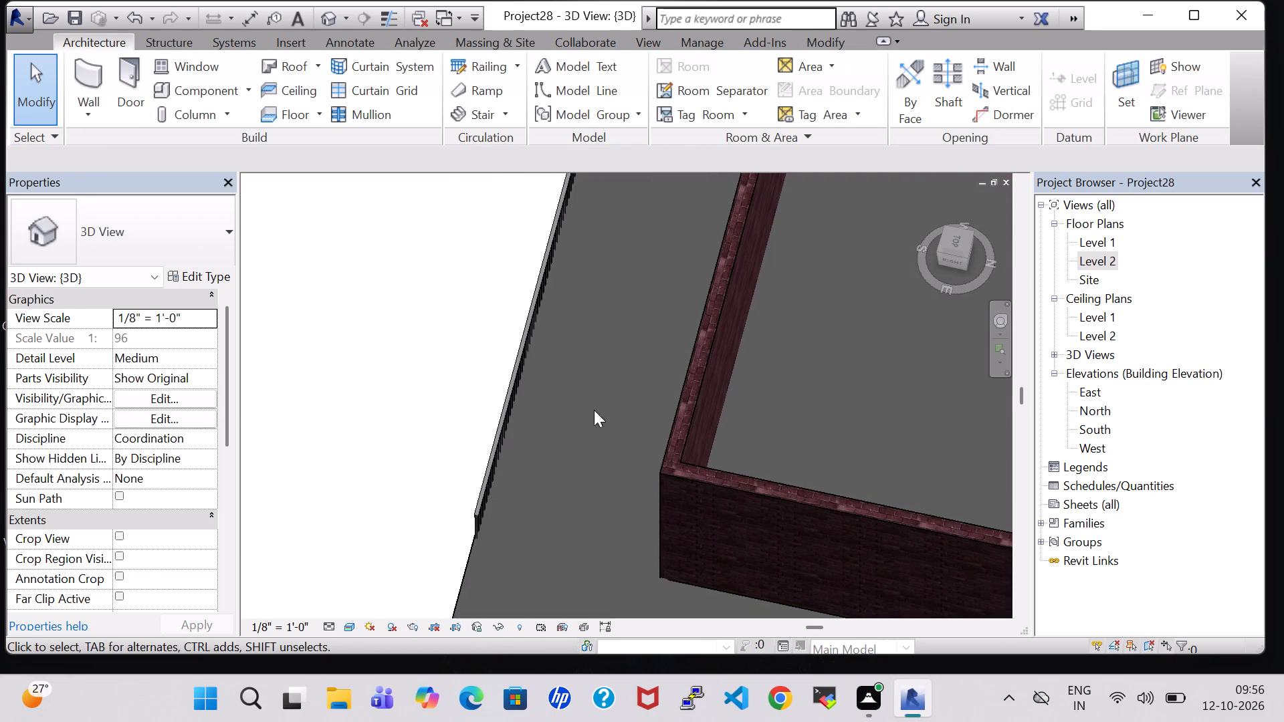
pyautogui.click(1086, 269)
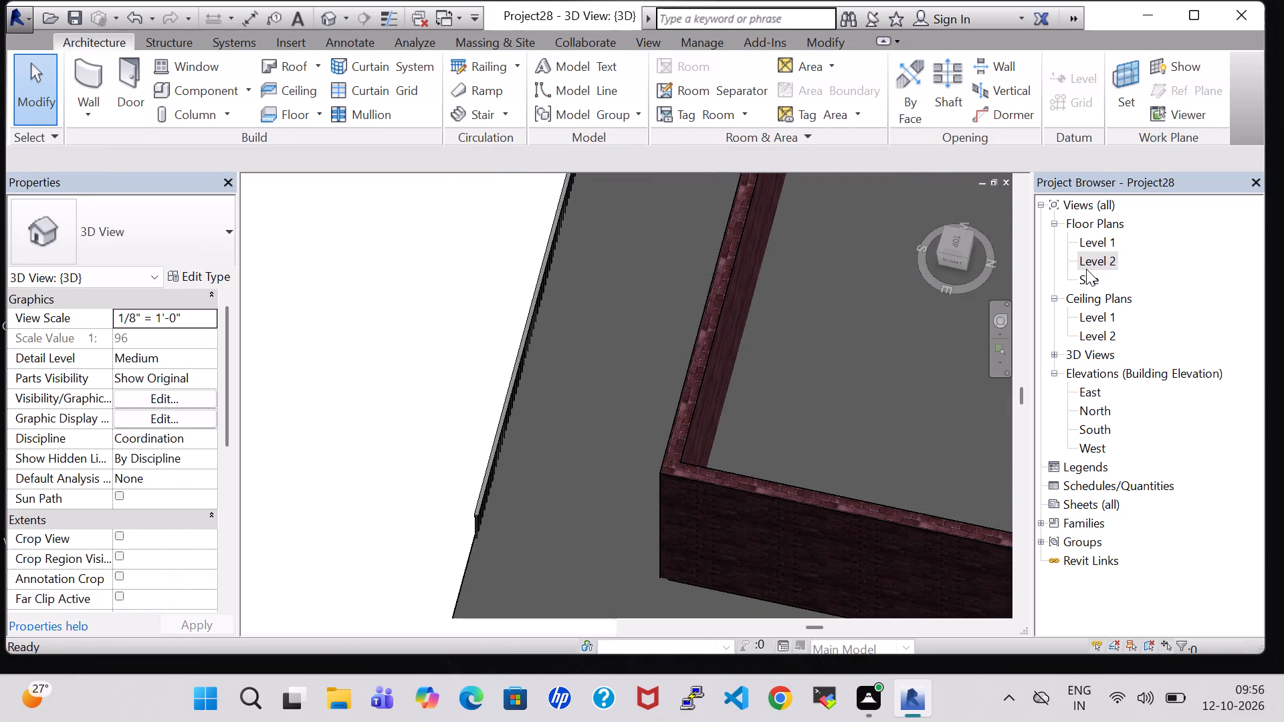
pyautogui.doubleClick(1087, 265)
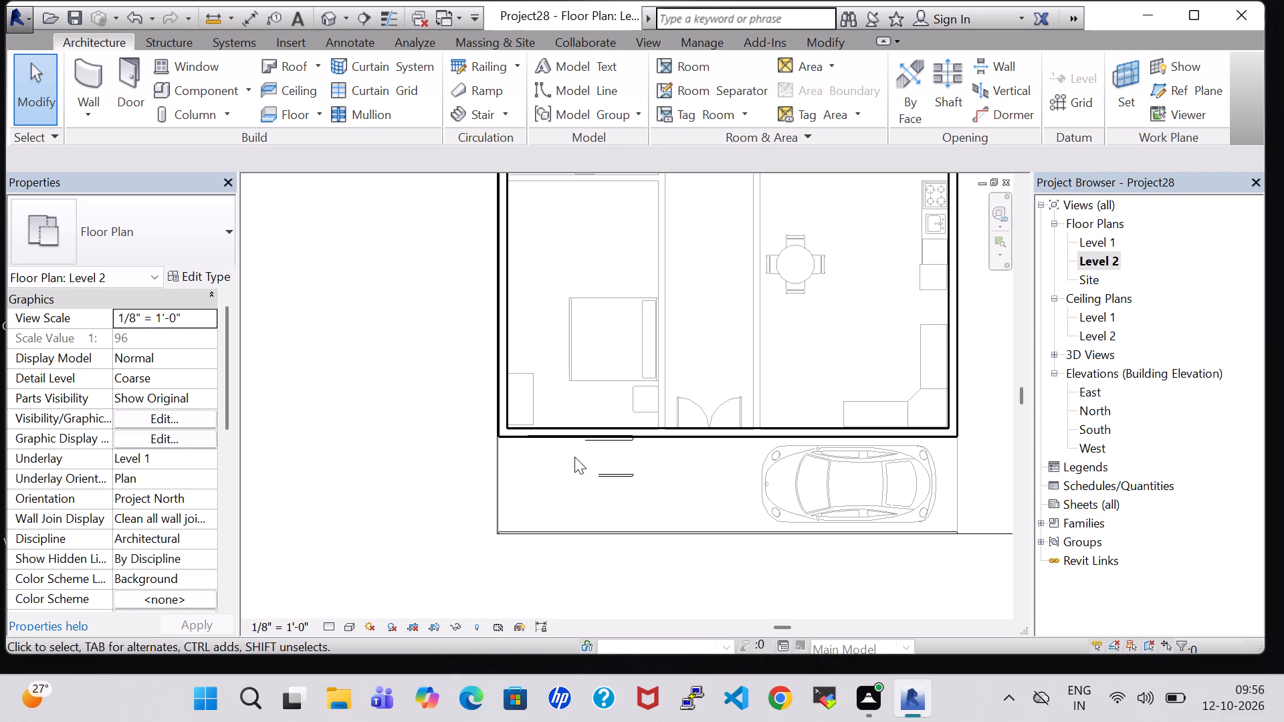
pyautogui.click(617, 472)
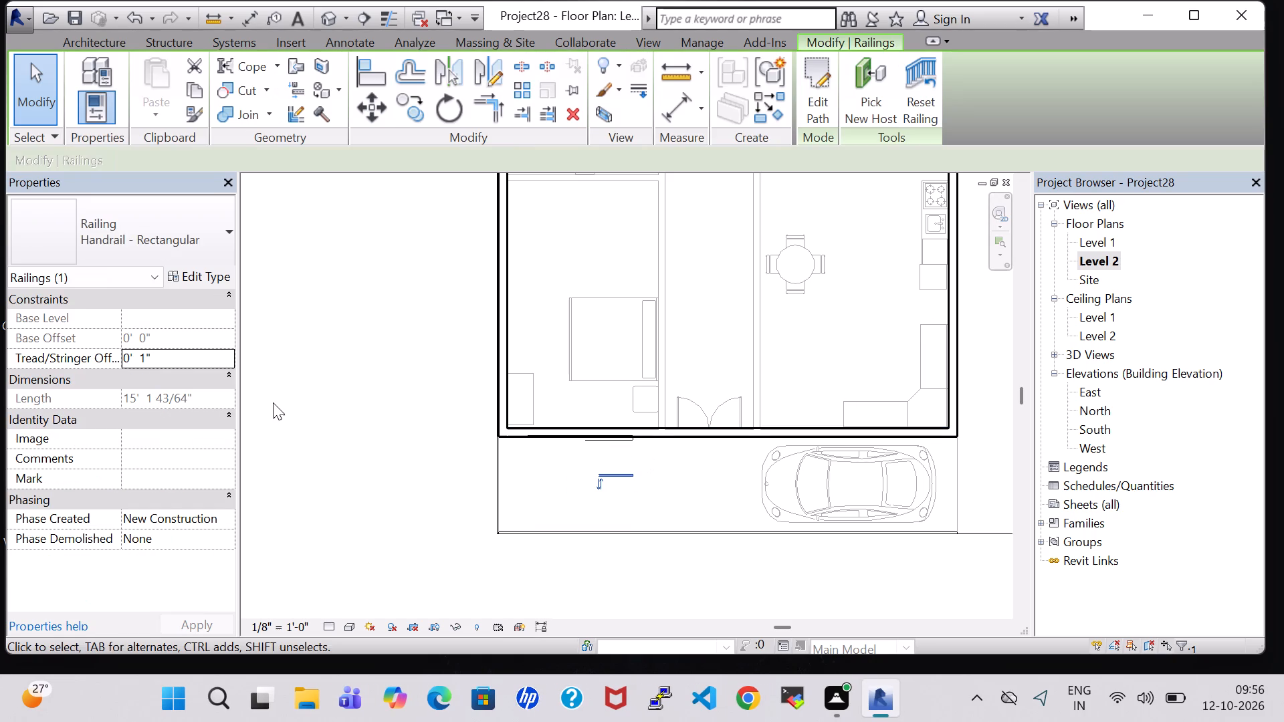
pyautogui.click(328, 397)
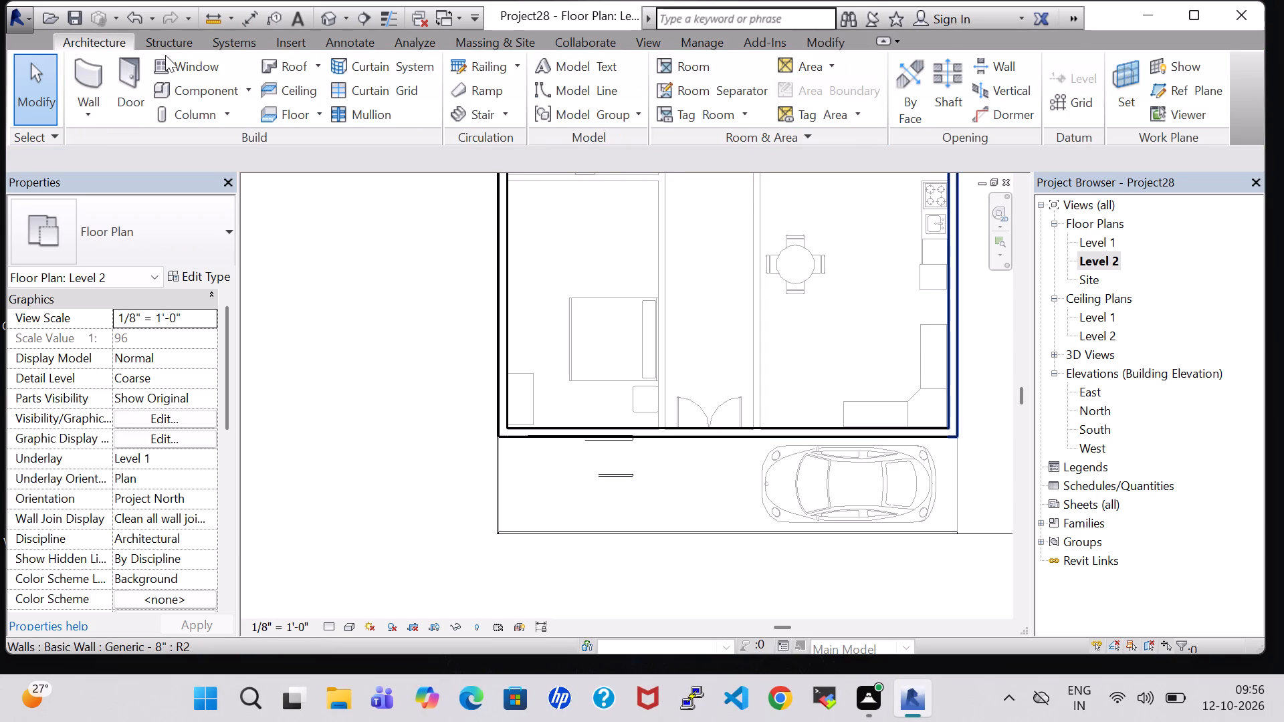
pyautogui.click(471, 62)
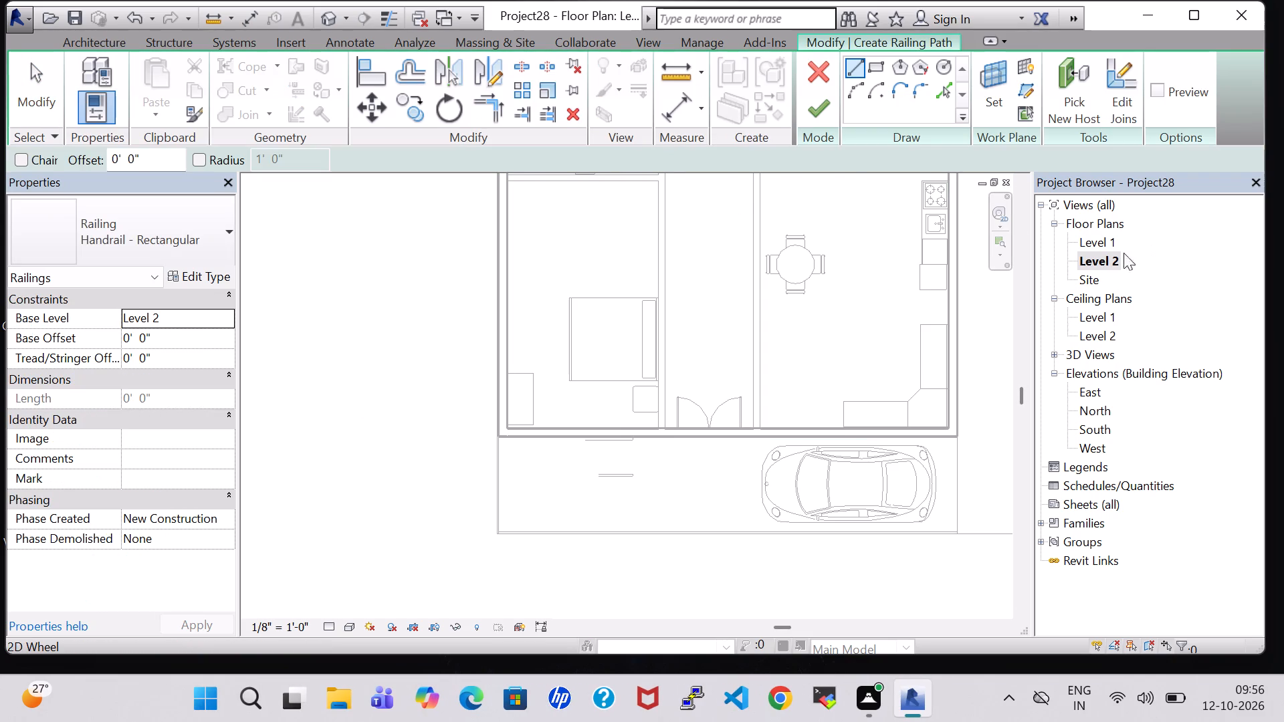
pyautogui.click(328, 15)
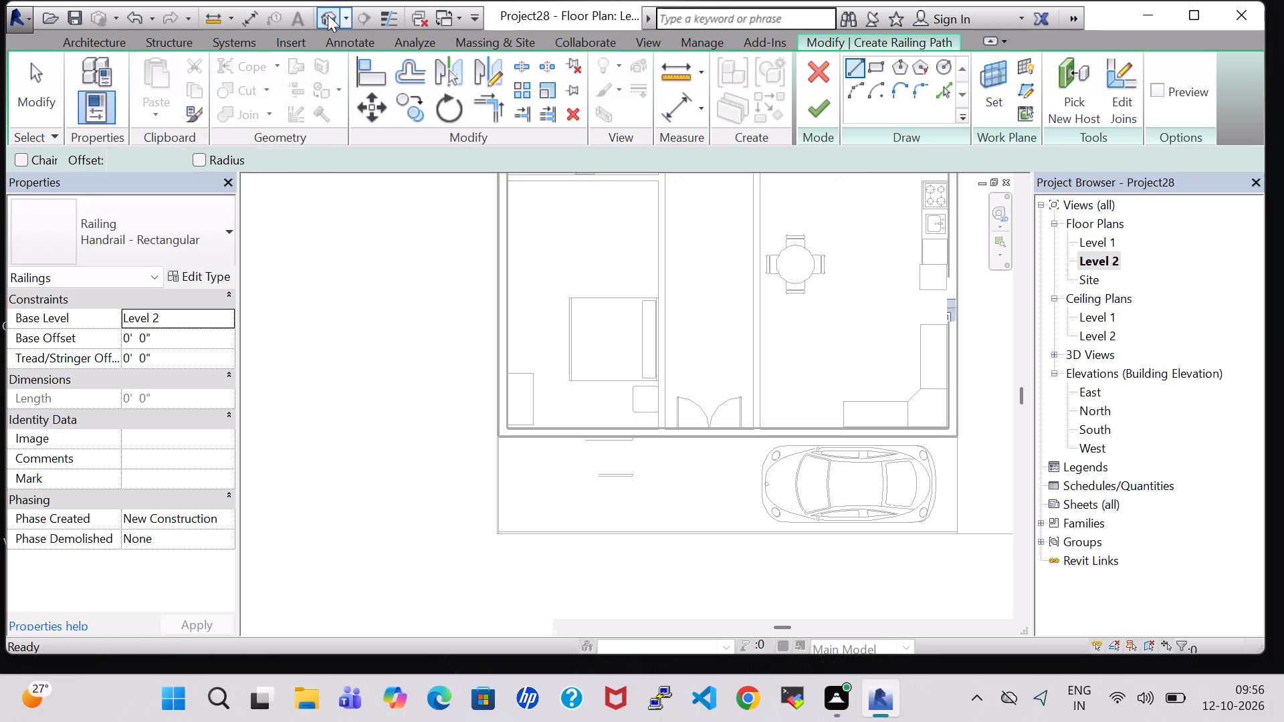
pyautogui.scroll(-3, 631, 454)
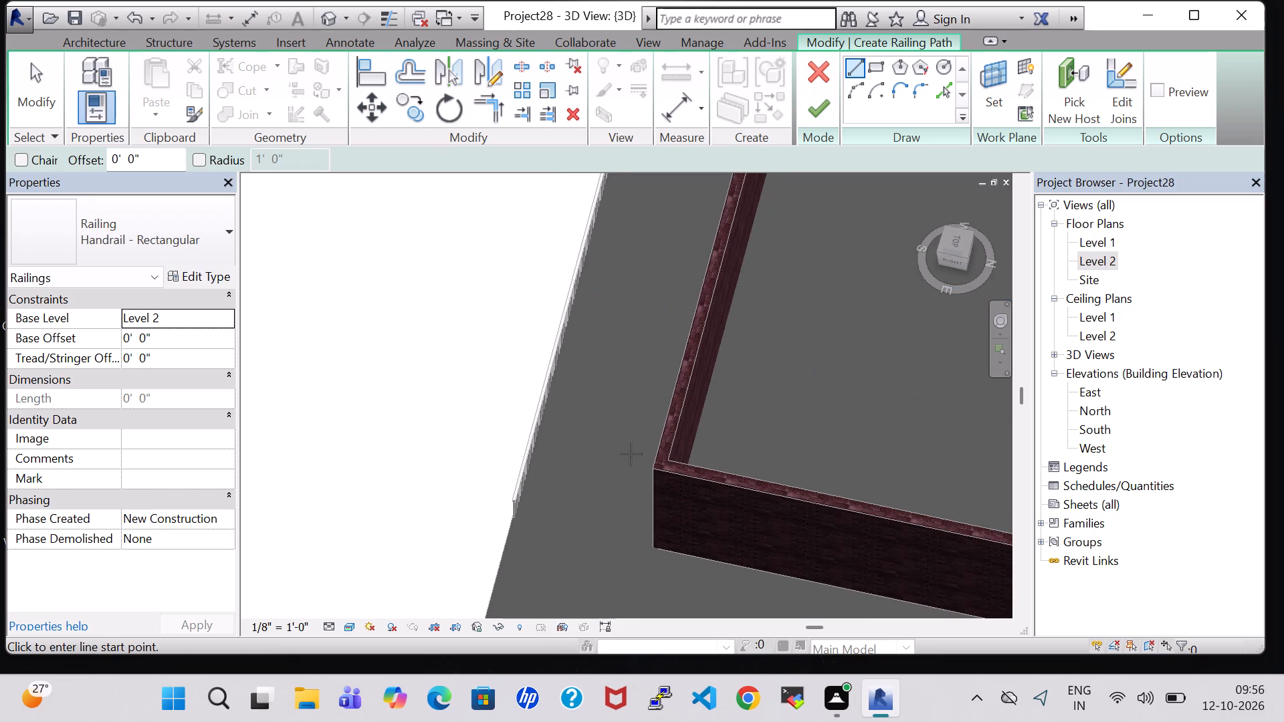
pyautogui.moveTo(631, 454); pyautogui.dragTo(776, 376, button='middle')
pyautogui.scroll(1, 778, 376)
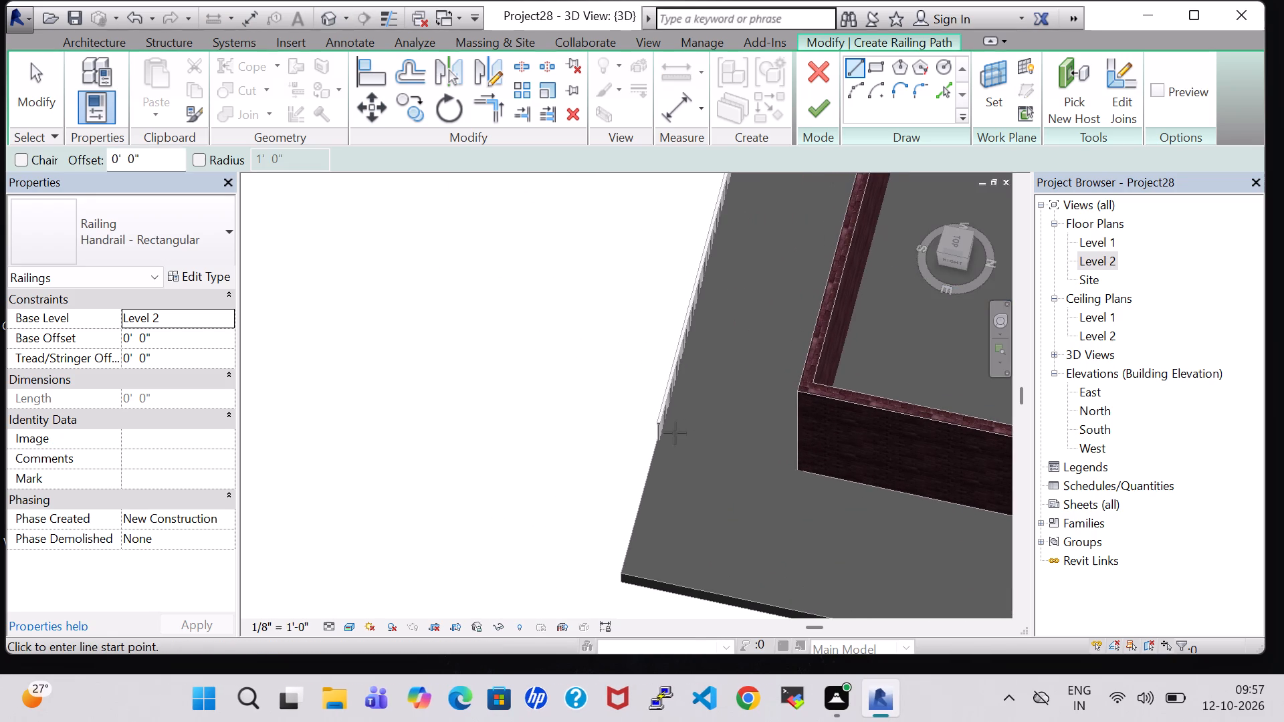
pyautogui.click(658, 429)
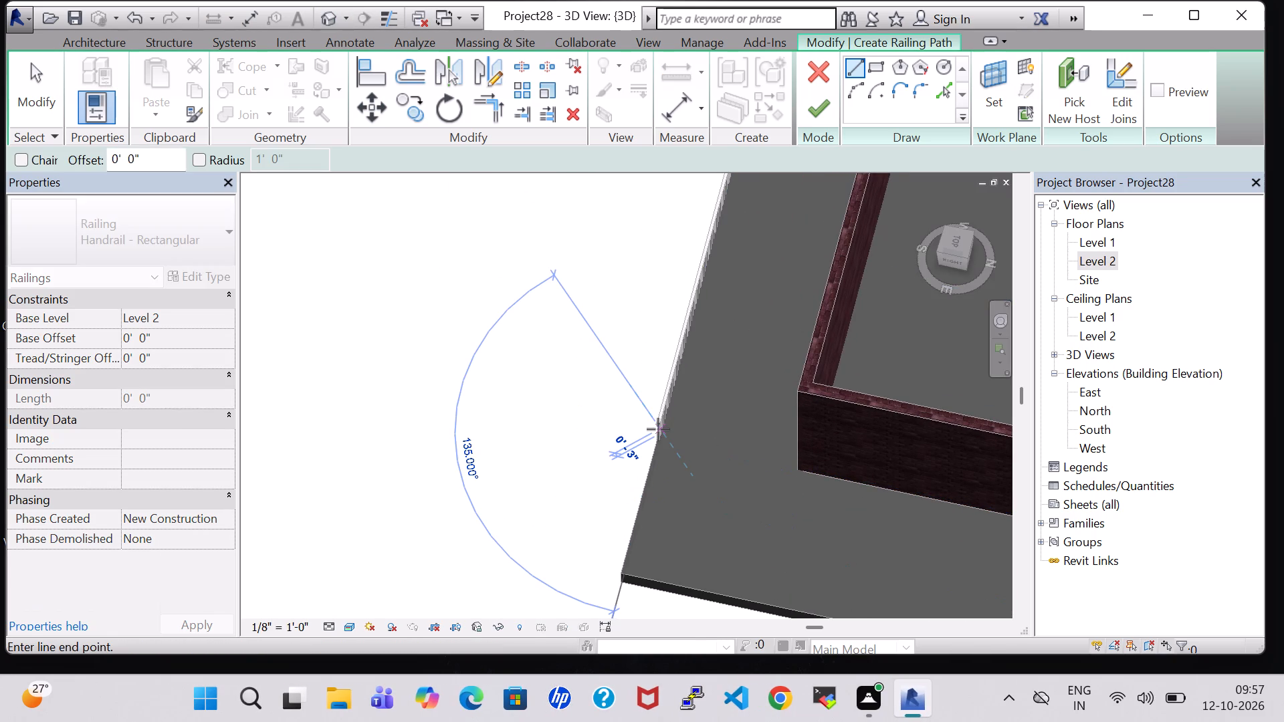
pyautogui.click(623, 574)
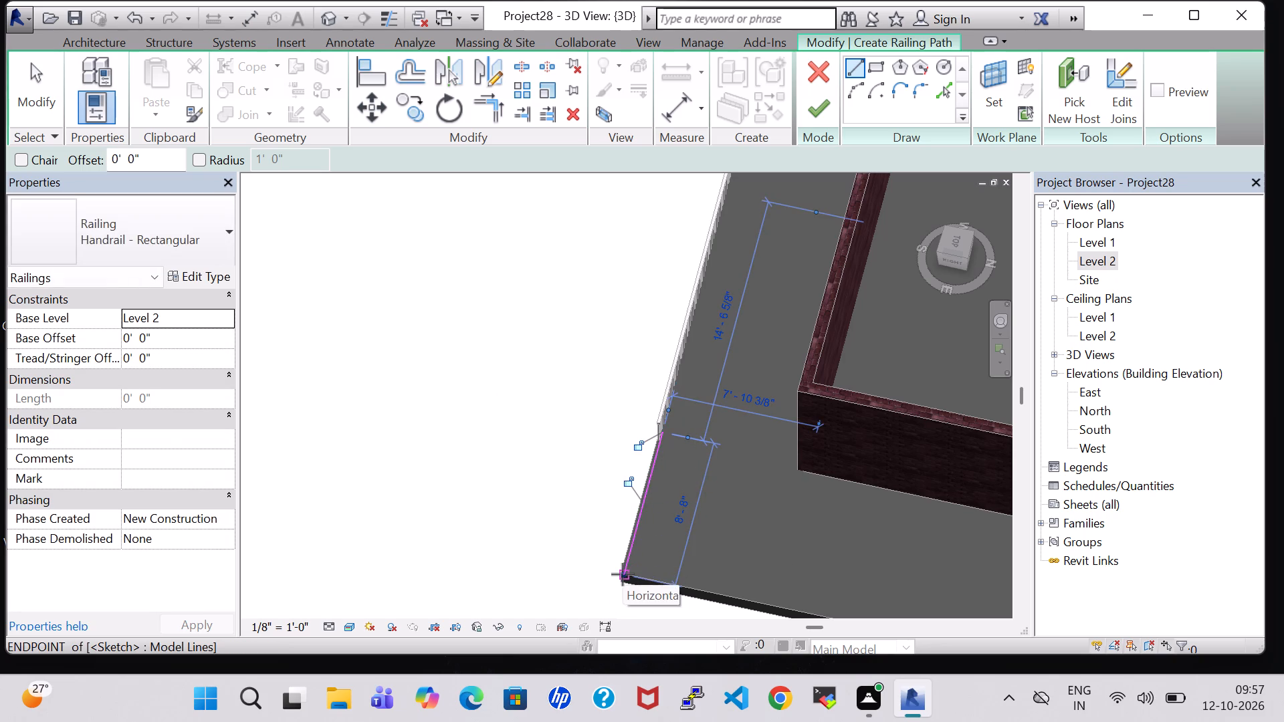
pyautogui.click(813, 118)
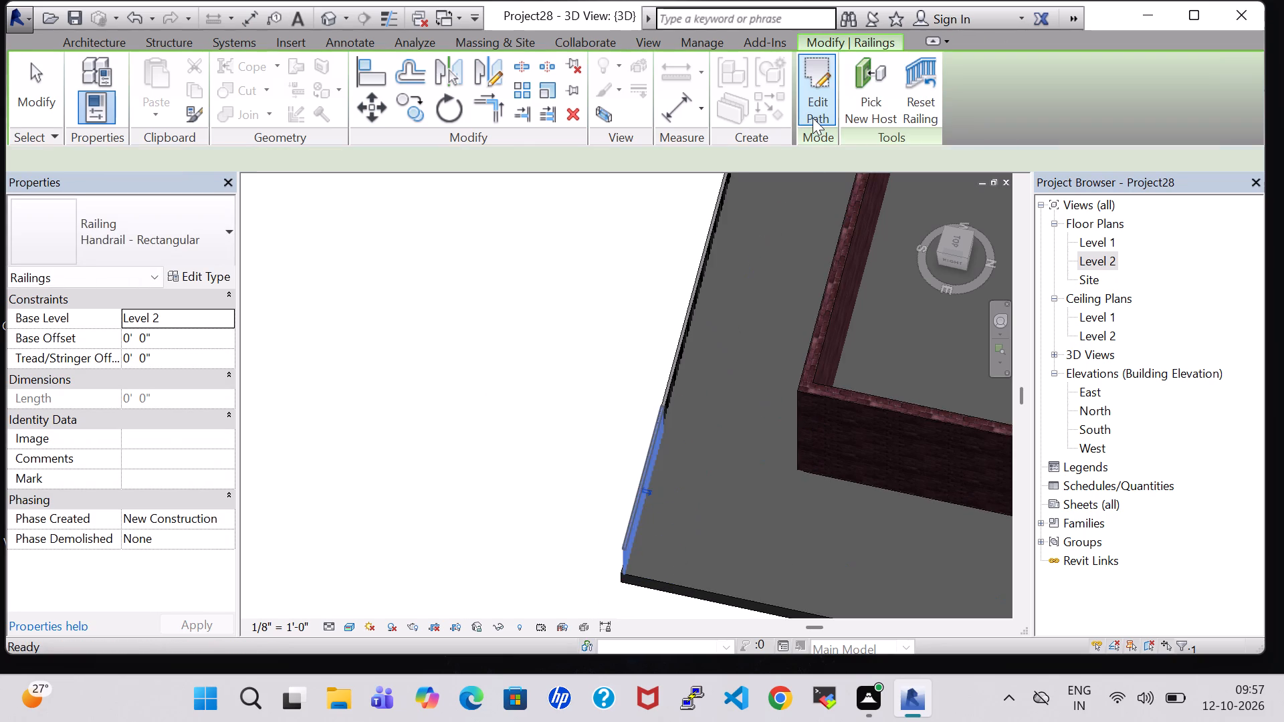
pyautogui.click(718, 473)
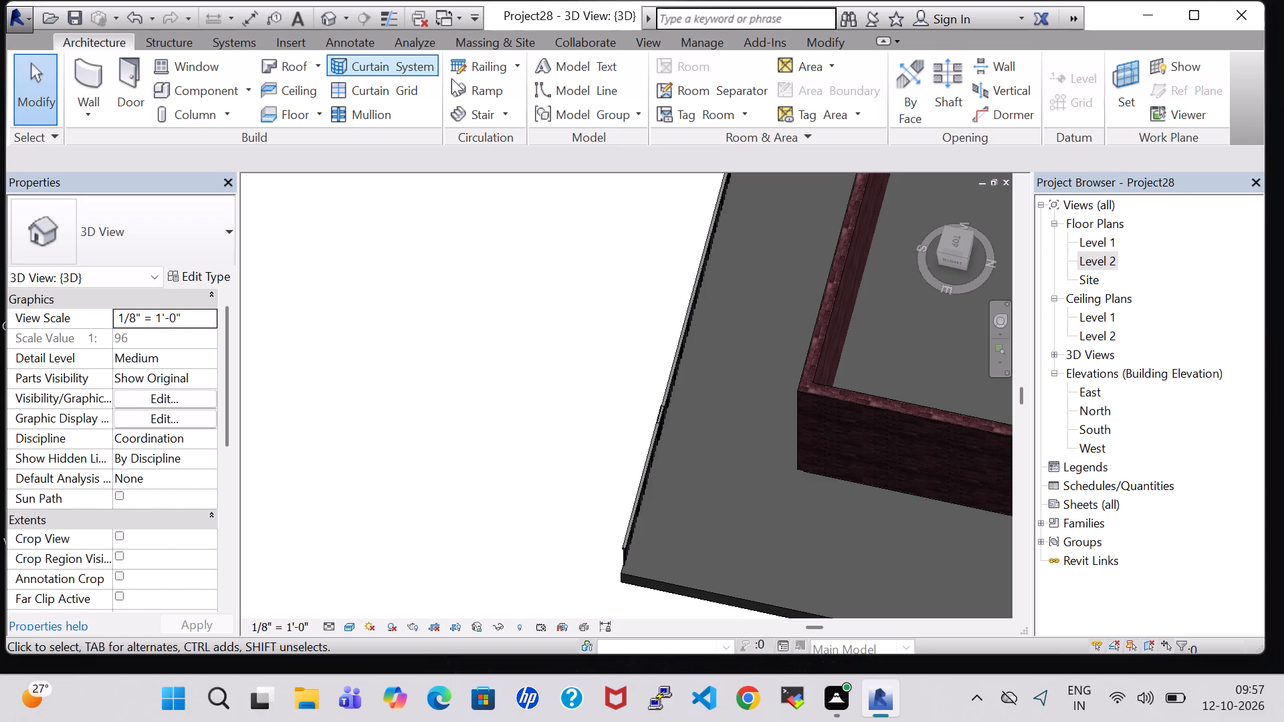
# Create a Handrail - Rectangular railing about 58'-7 1/2" long, from the slab corner above the car along the slab's full east edge.
pyautogui.click(490, 74)
pyautogui.scroll(-6, 734, 344)
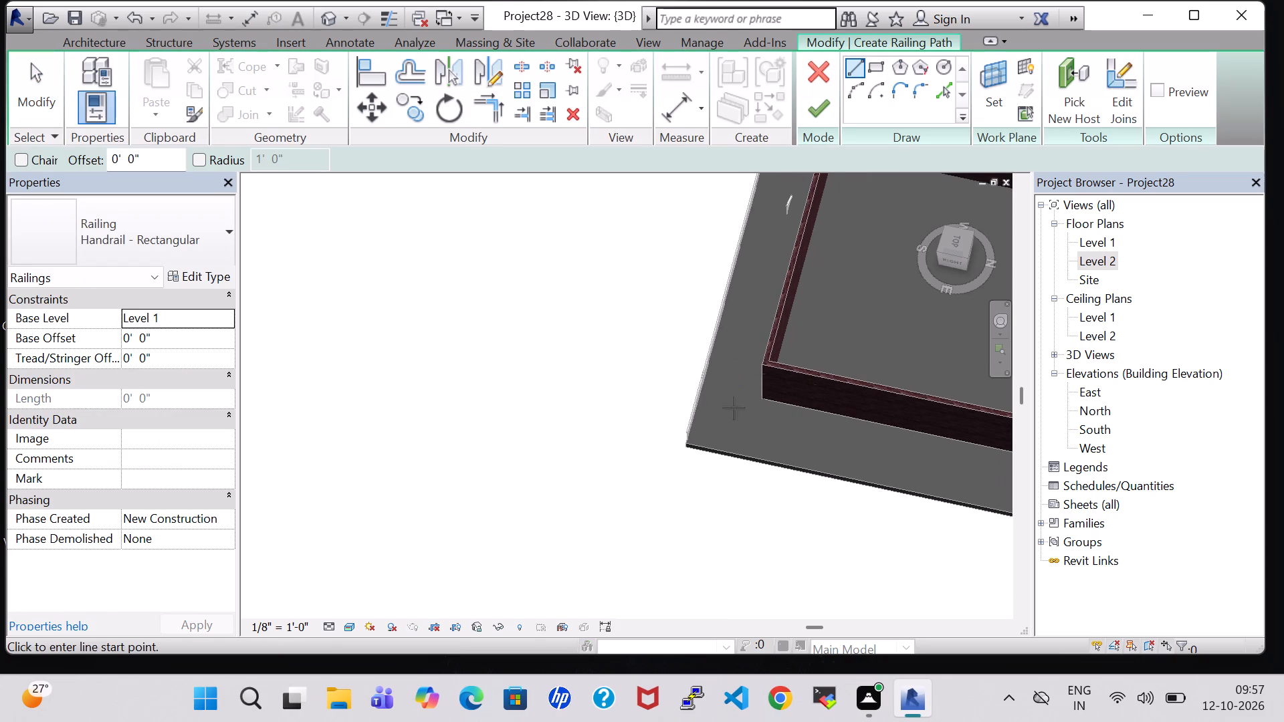
pyautogui.scroll(7, 687, 443)
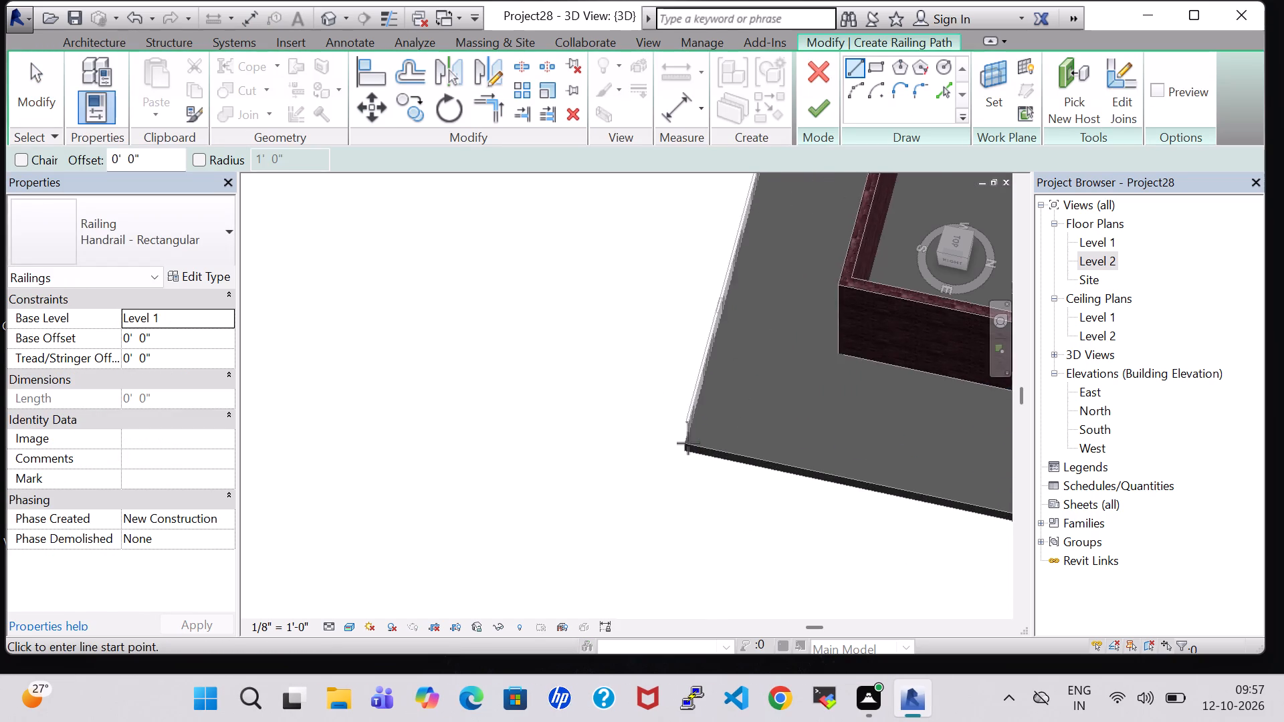
pyautogui.click(686, 445)
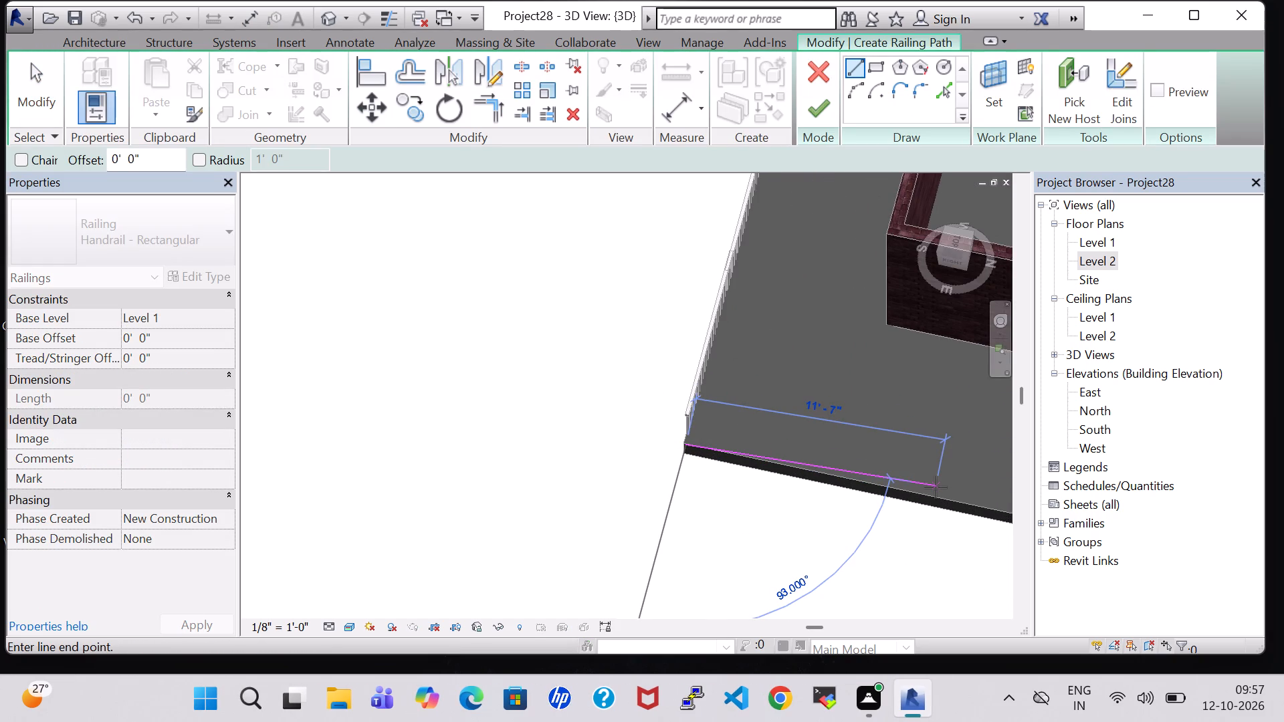
pyautogui.scroll(-2, 936, 491)
pyautogui.moveTo(936, 491); pyautogui.dragTo(593, 474, button='middle')
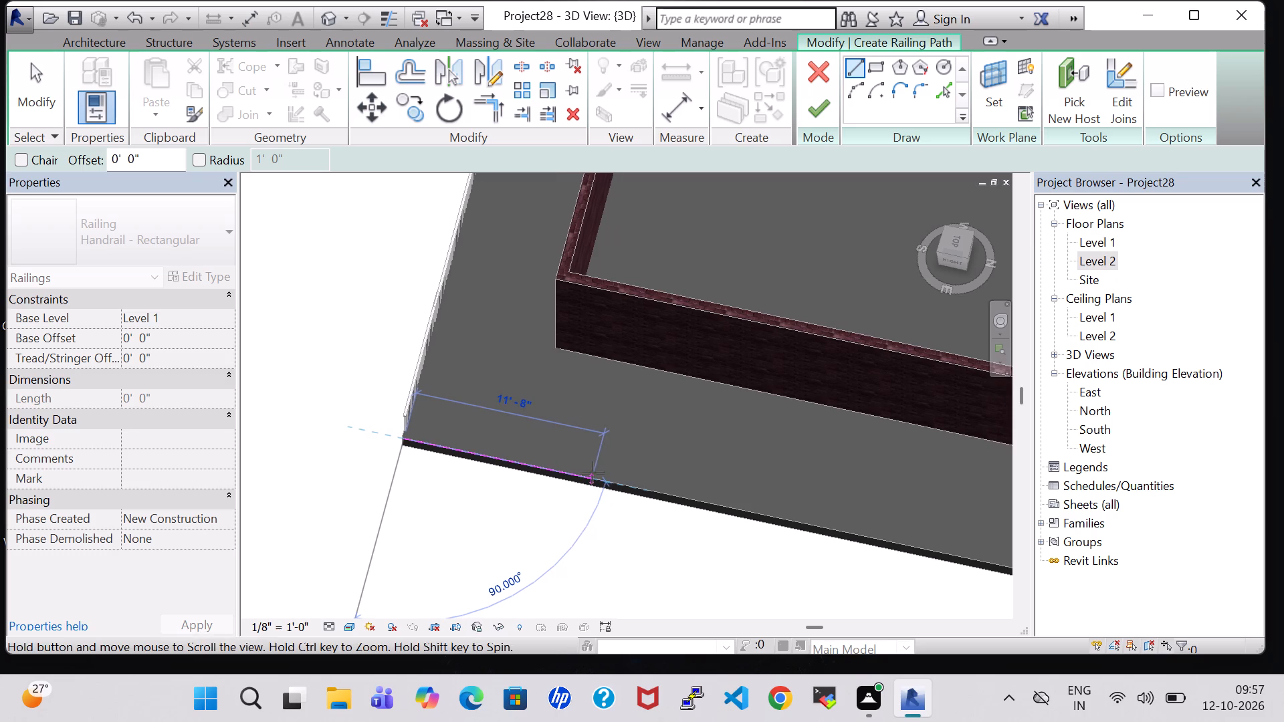
pyautogui.scroll(-4, 811, 527)
pyautogui.moveTo(811, 527); pyautogui.dragTo(613, 486, button='middle')
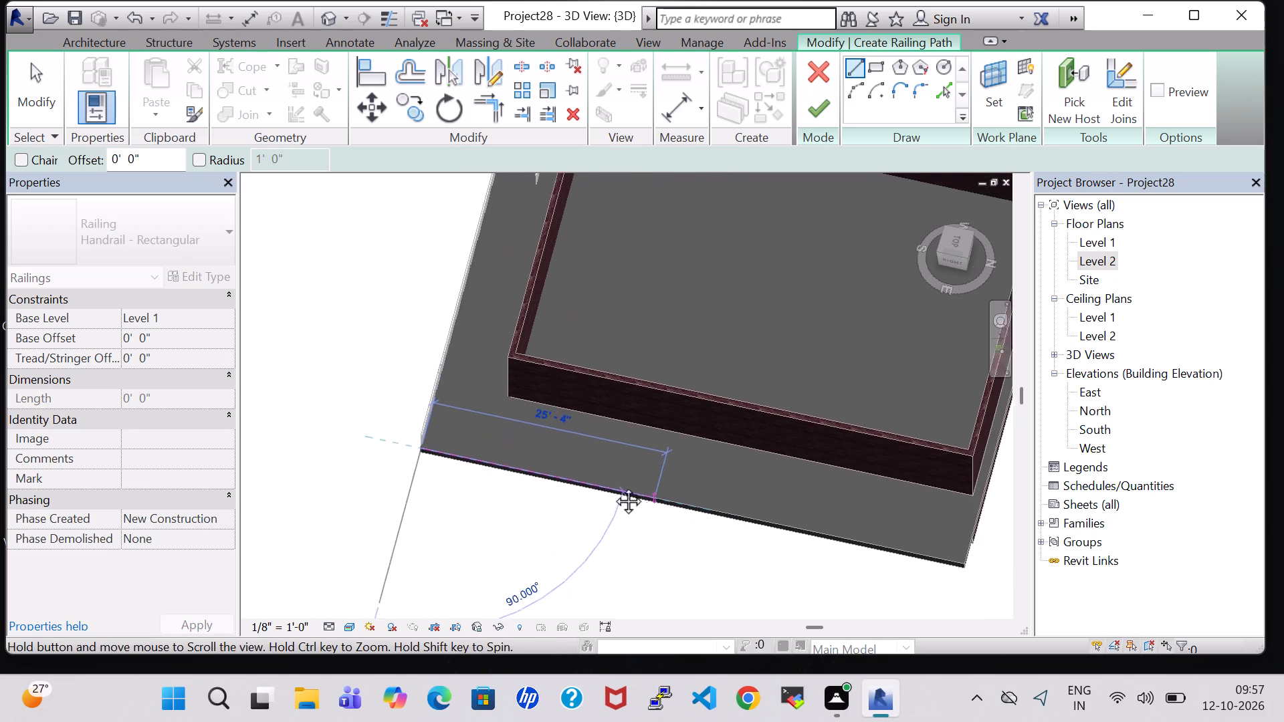
pyautogui.moveTo(613, 486); pyautogui.dragTo(581, 478, button='middle')
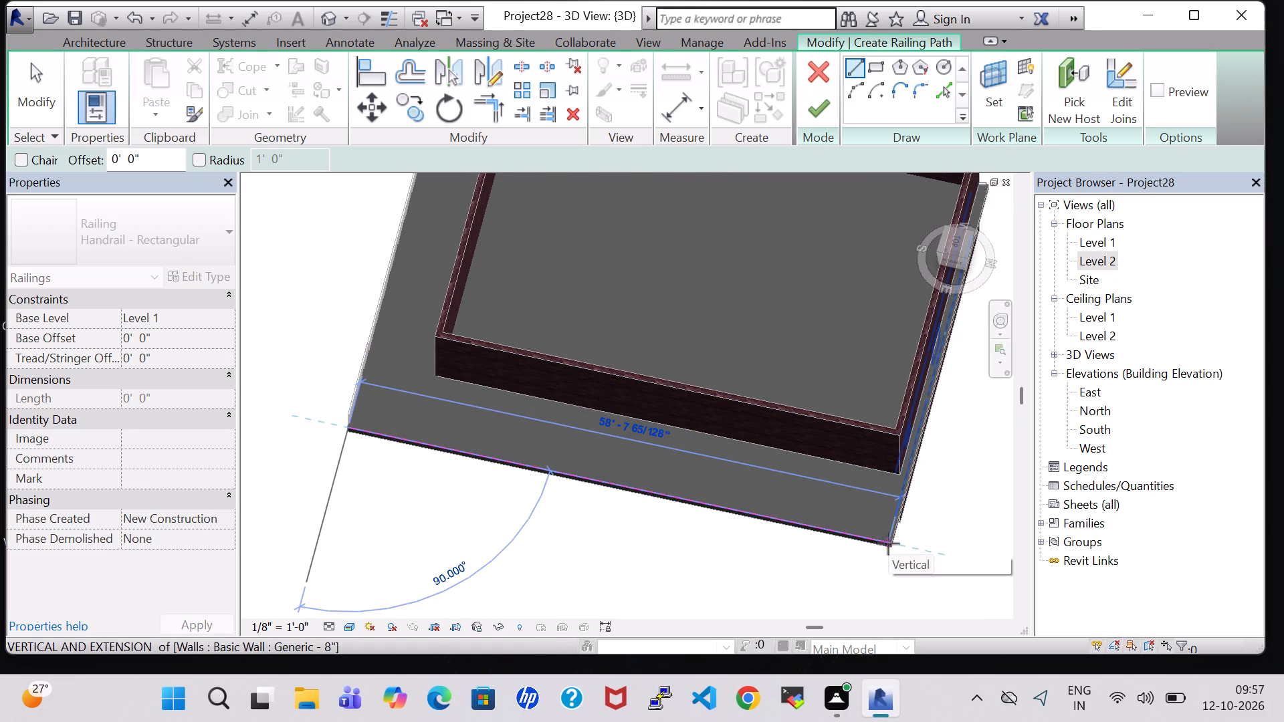
pyautogui.click(888, 544)
pyautogui.click(828, 103)
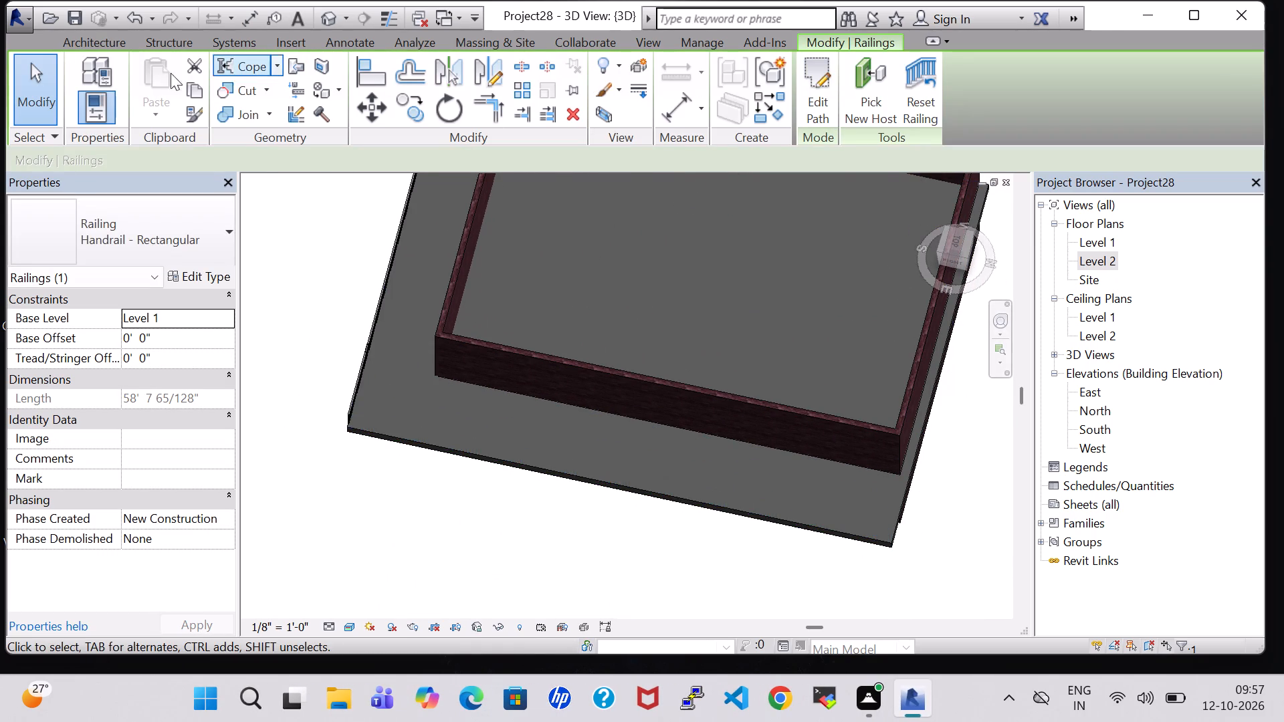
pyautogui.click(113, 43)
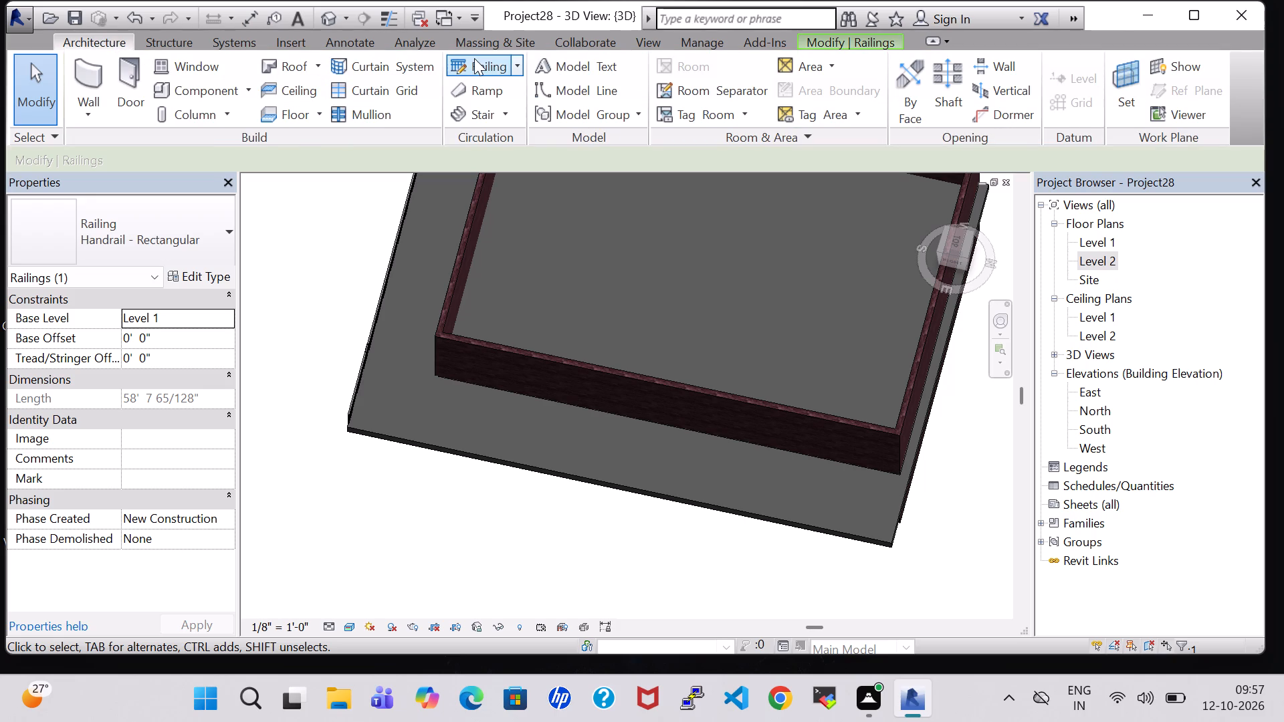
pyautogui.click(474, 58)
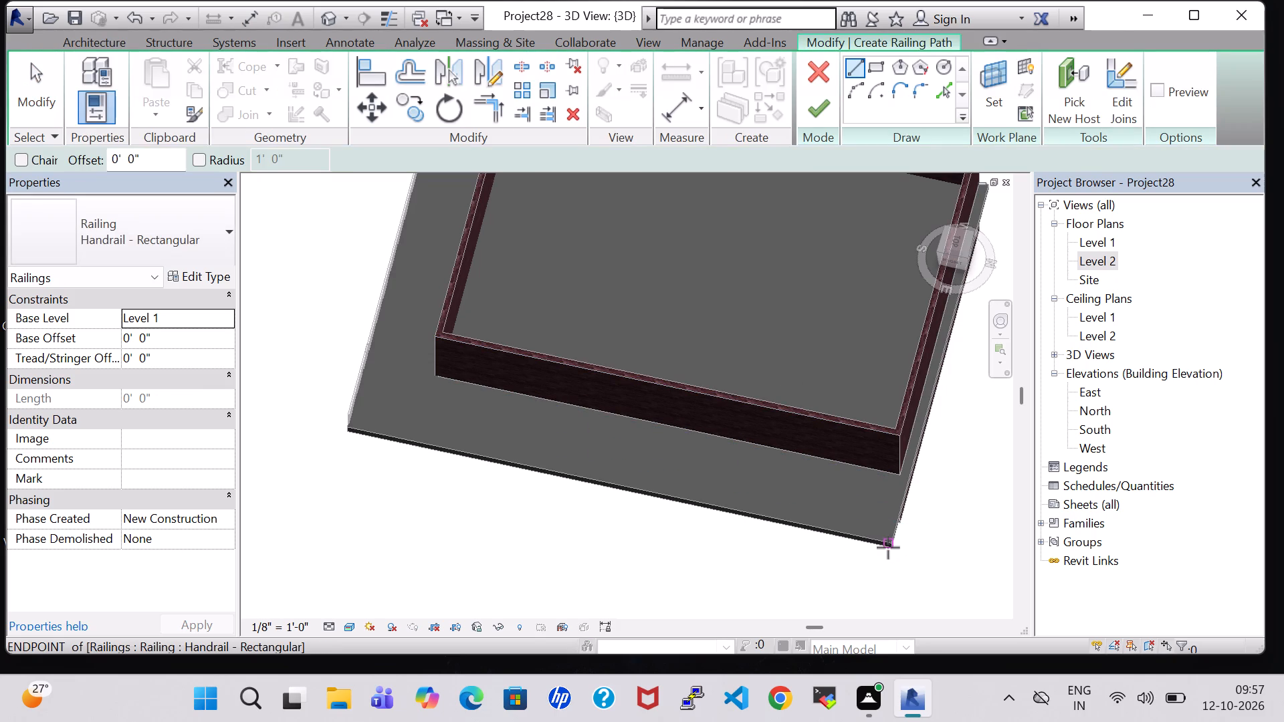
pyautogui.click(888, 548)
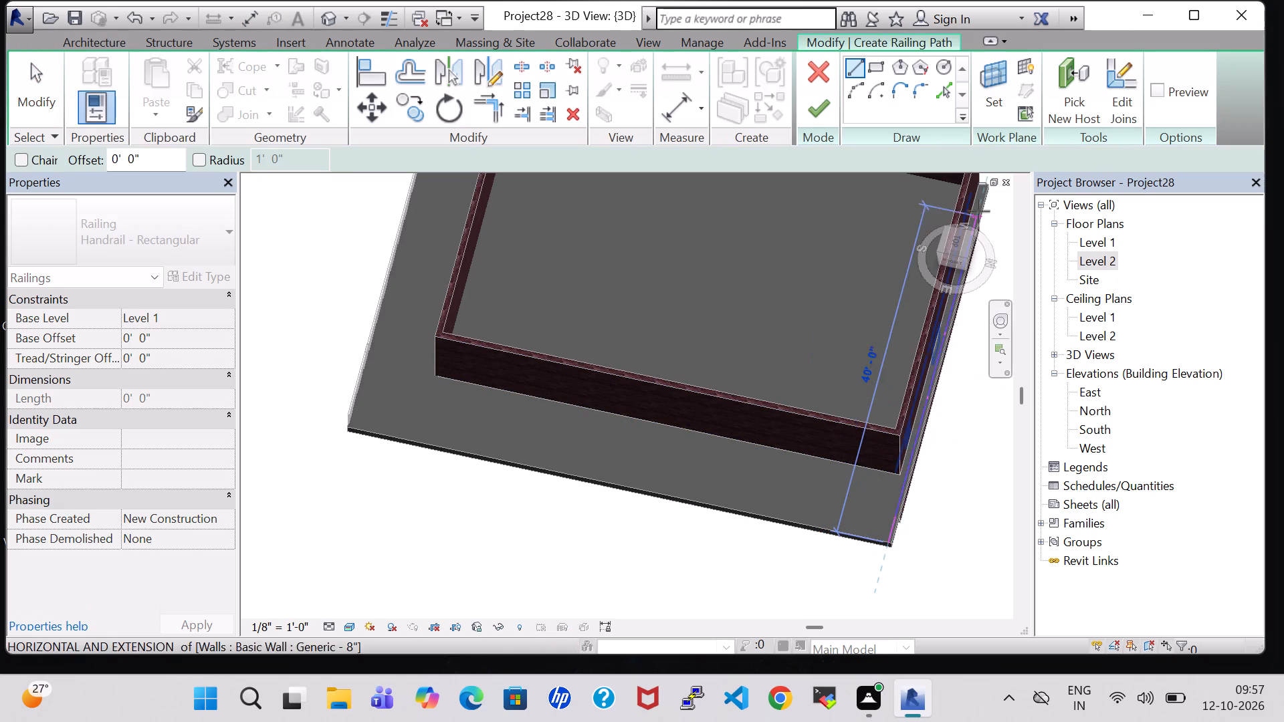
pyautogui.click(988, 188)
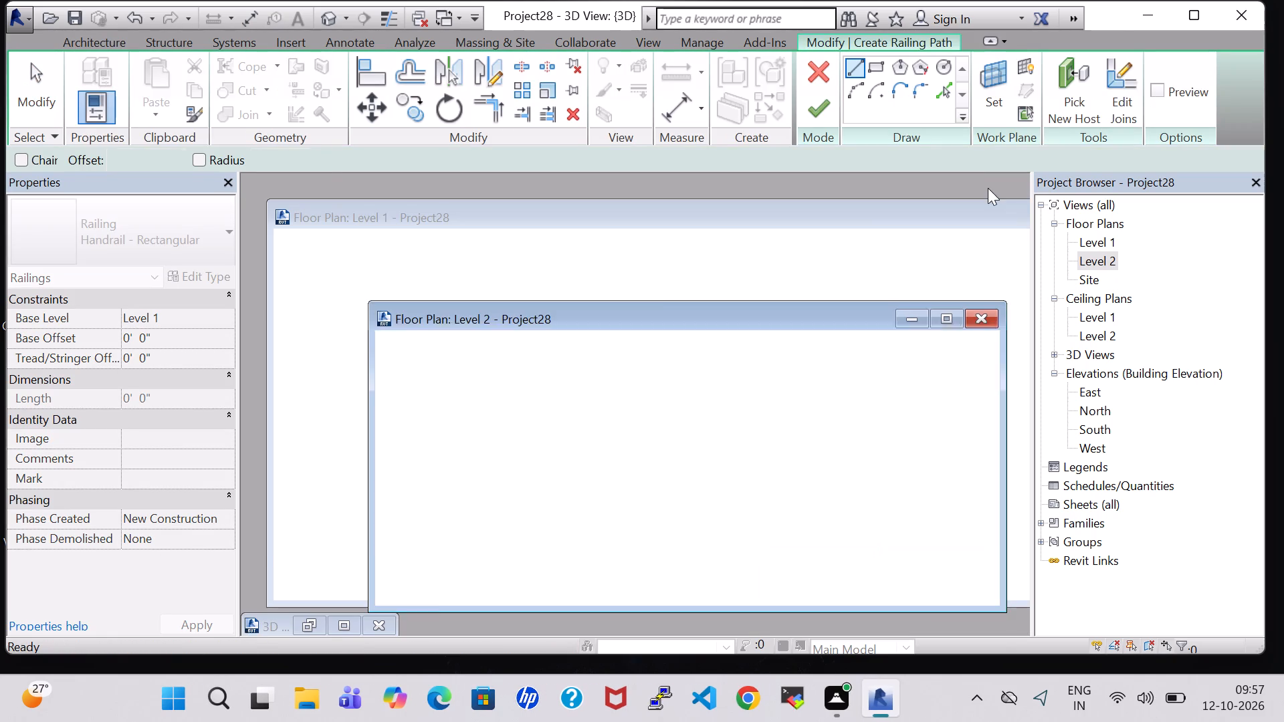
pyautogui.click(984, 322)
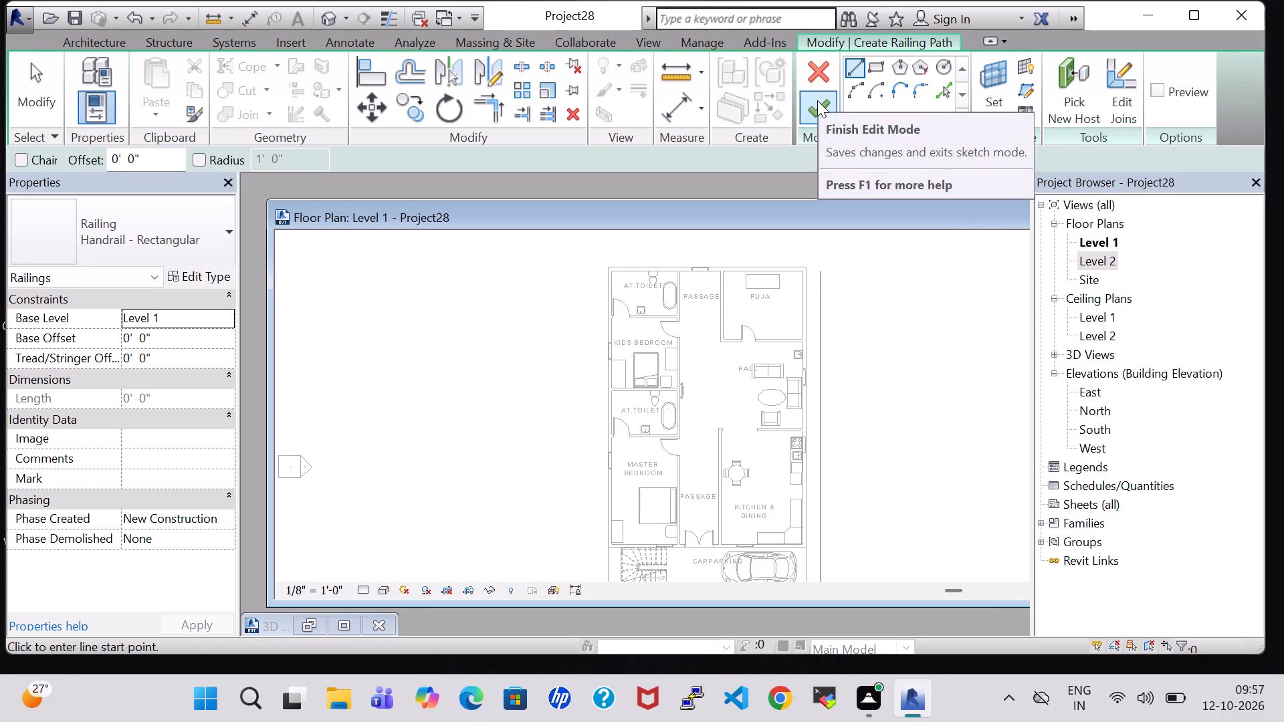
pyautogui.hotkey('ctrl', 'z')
# Maximize the Level 1 floor plan window again and return to the default 3D view of the slab.
pyautogui.moveTo(945, 212); pyautogui.dragTo(856, 209)
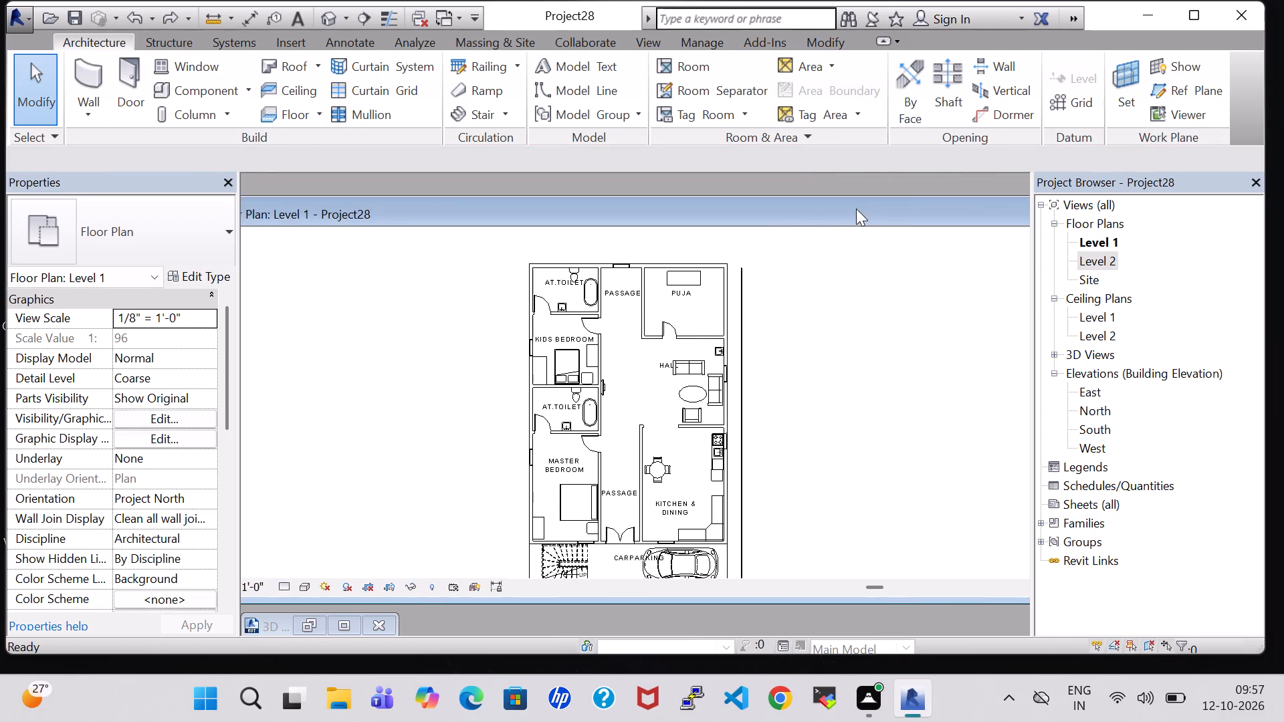
pyautogui.moveTo(856, 209); pyautogui.dragTo(863, 209)
pyautogui.moveTo(841, 209); pyautogui.dragTo(828, 209)
pyautogui.moveTo(806, 211); pyautogui.dragTo(763, 216)
pyautogui.moveTo(814, 219); pyautogui.dragTo(689, 218)
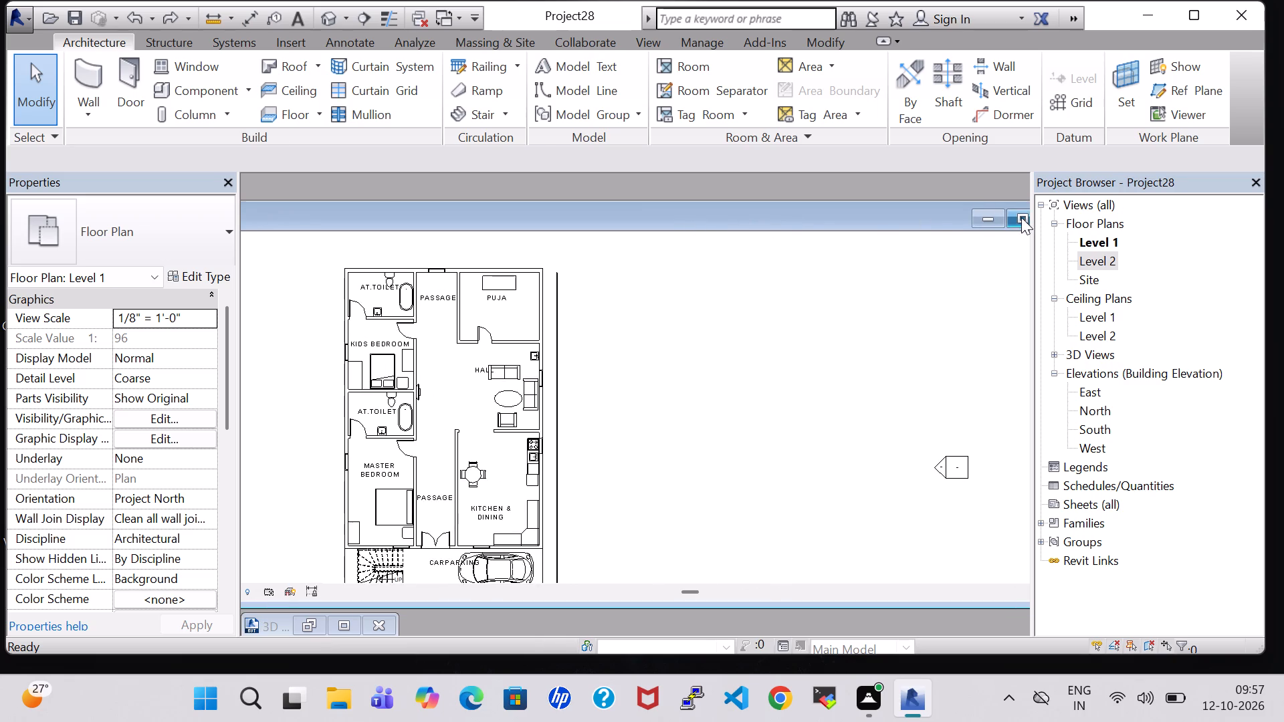
pyautogui.click(1021, 217)
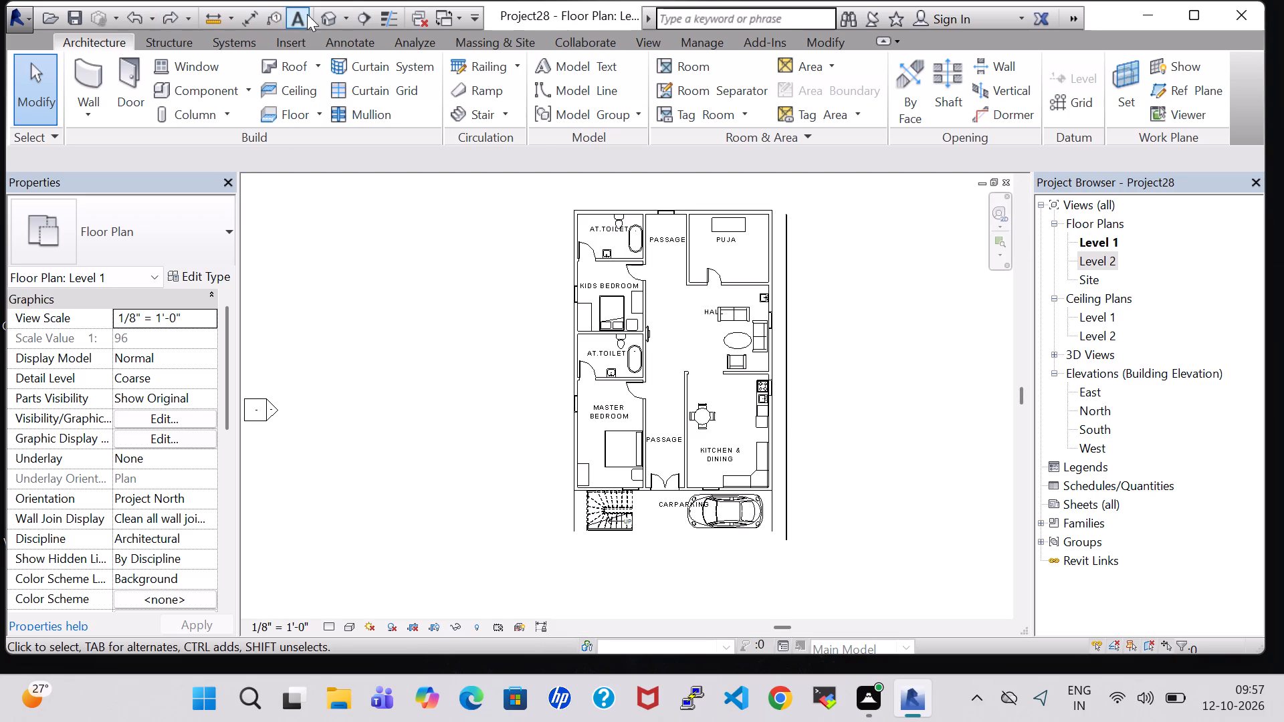
pyautogui.click(326, 18)
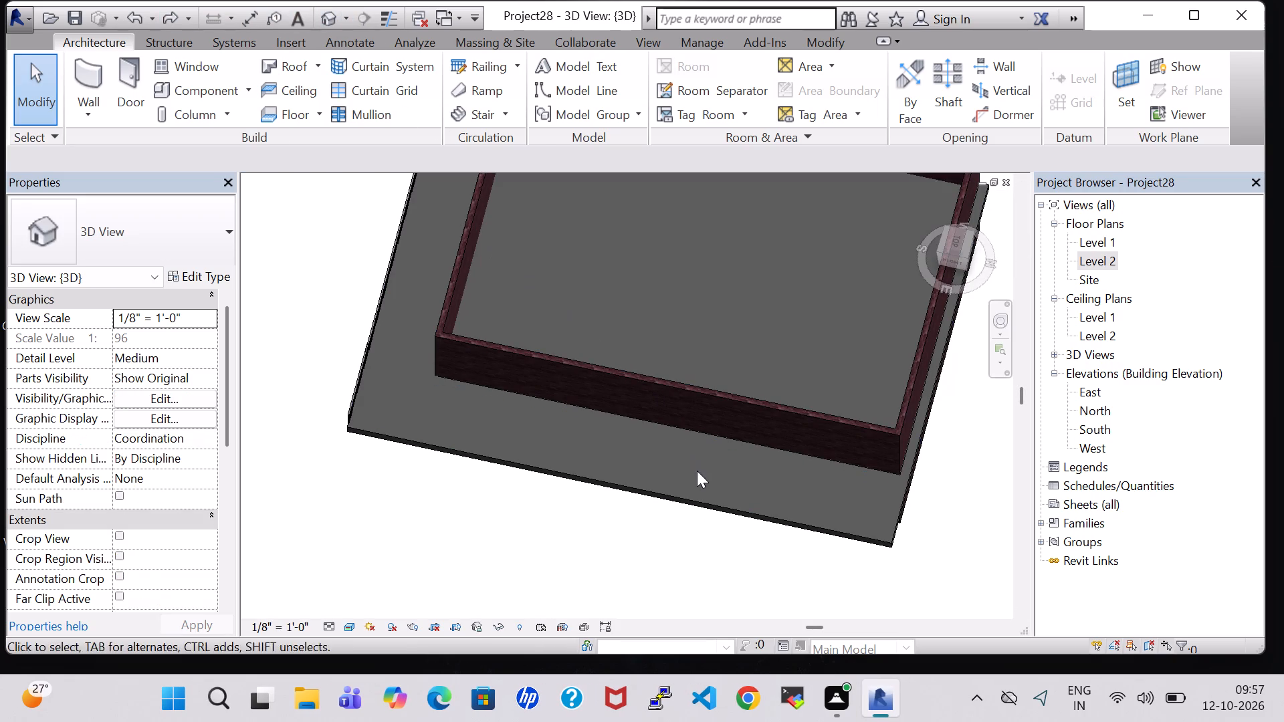
pyautogui.keyDown('shift'); pyautogui.moveTo(329, 280); pyautogui.dragTo(378, 301, button='middle'); pyautogui.keyUp('shift')
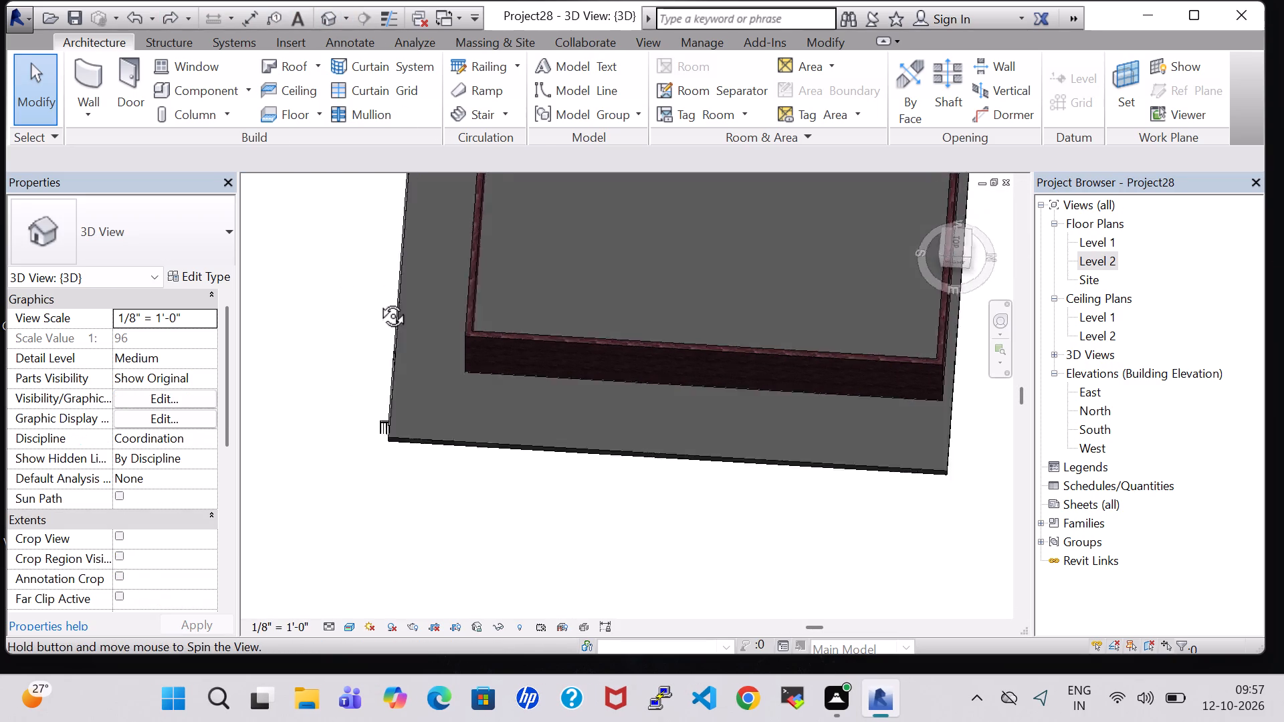
# Examine the Level 2 slab, its railings and the exterior walls in 3D from above, the front and the west side.
pyautogui.keyDown('shift'); pyautogui.moveTo(378, 301); pyautogui.dragTo(497, 325, button='middle'); pyautogui.keyUp('shift')
pyautogui.moveTo(411, 296); pyautogui.dragTo(477, 507, button='middle')
pyautogui.keyDown('shift'); pyautogui.scroll(1, 411, 296); pyautogui.keyUp('shift')
pyautogui.moveTo(487, 385); pyautogui.dragTo(565, 568, button='middle')
pyautogui.moveTo(570, 538); pyautogui.dragTo(586, 418, button='middle')
pyautogui.keyDown('shift'); pyautogui.scroll(1, 570, 538); pyautogui.keyUp('shift')
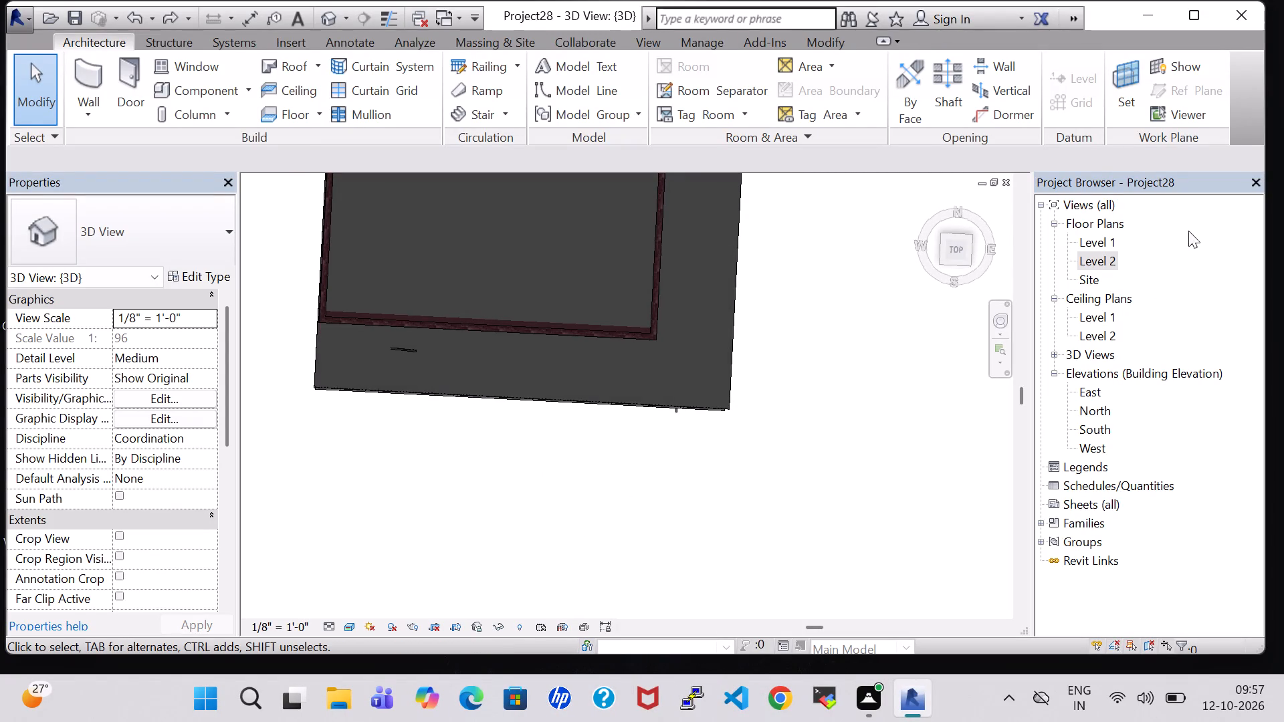
pyautogui.click(964, 252)
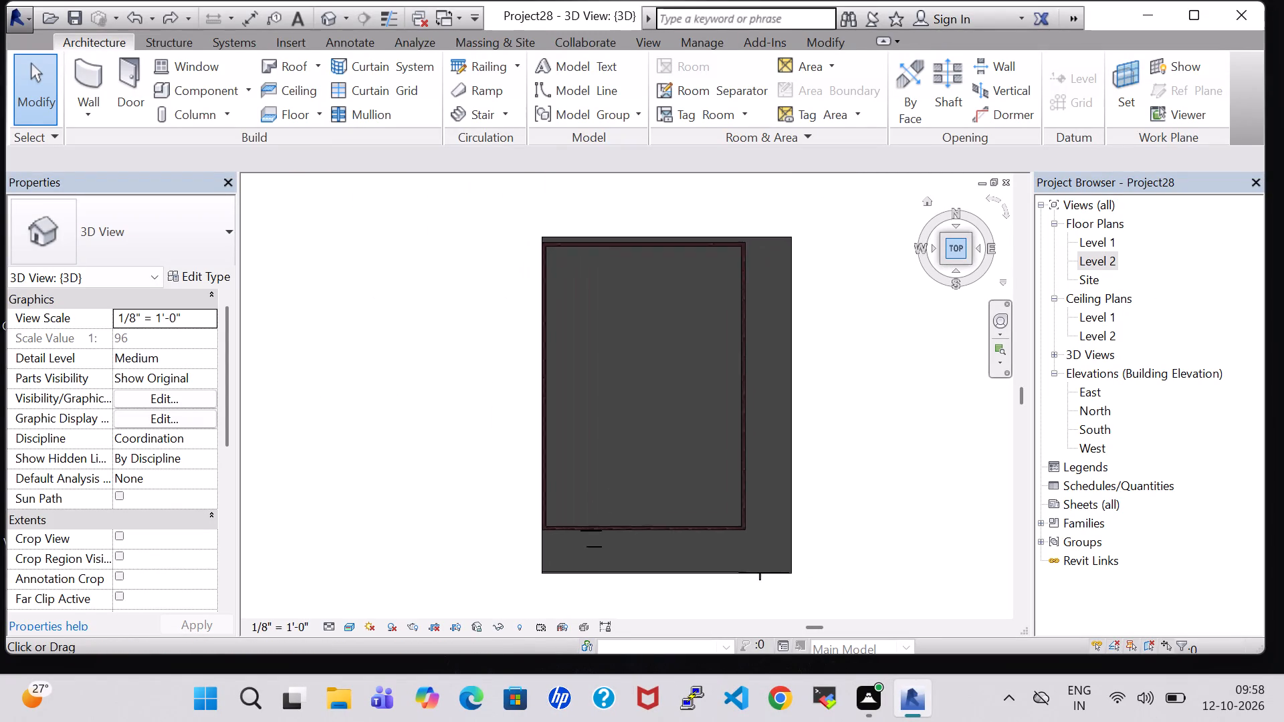
pyautogui.moveTo(816, 558); pyautogui.dragTo(800, 287, button='middle')
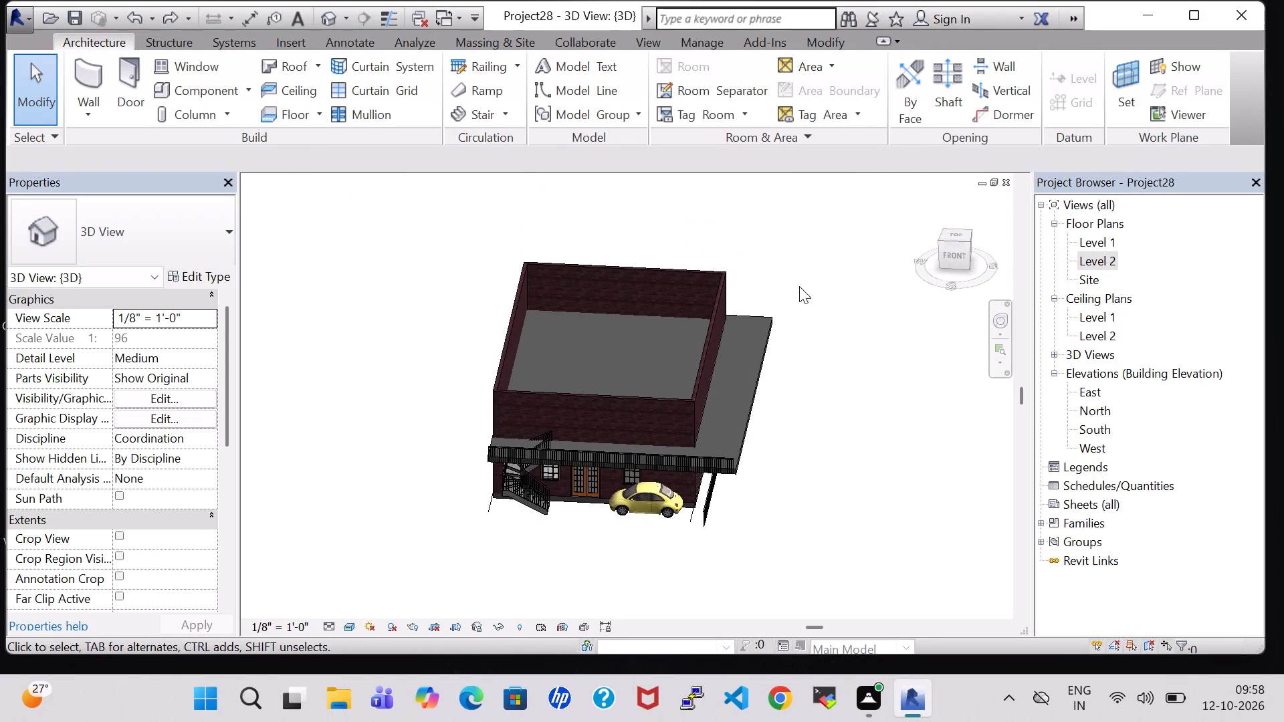
pyautogui.keyDown('shift'); pyautogui.moveTo(529, 576); pyautogui.dragTo(766, 517, button='middle'); pyautogui.keyUp('shift')
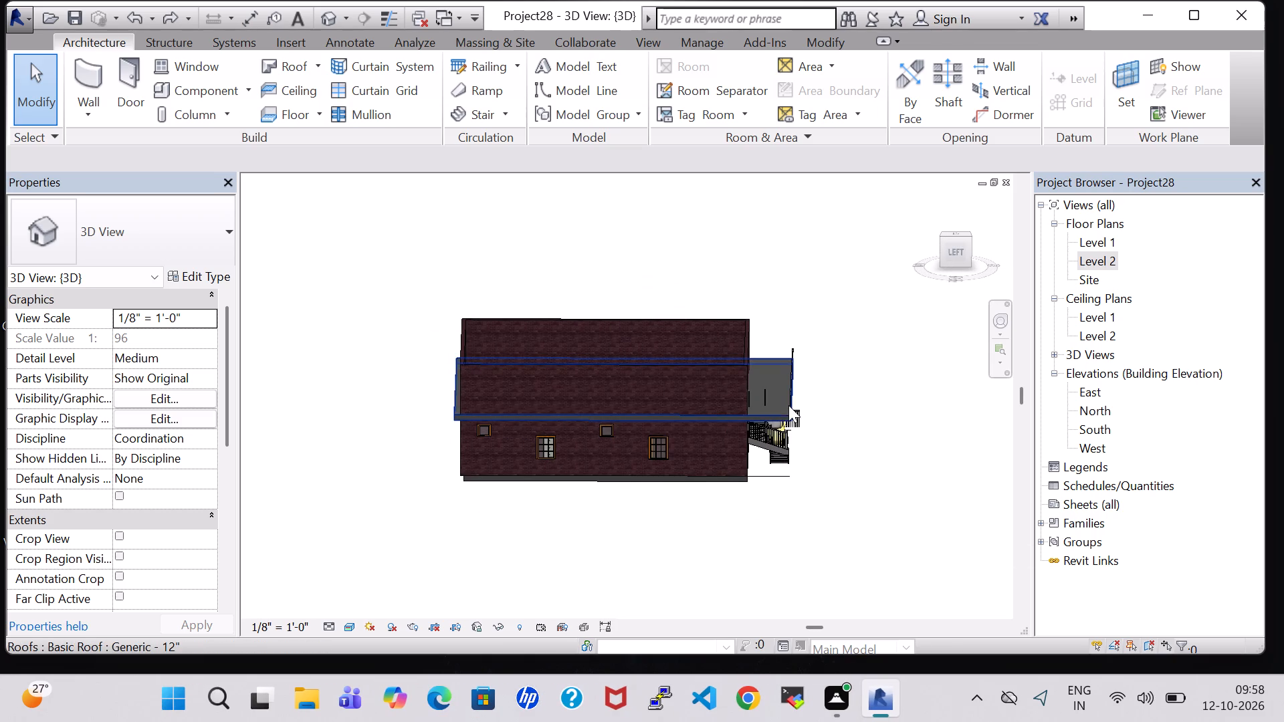
# Create a Handrail - Rectangular railing with base level Level 1, about 7'-7" long, from the slab corner above the stair to the house wall corner.
pyautogui.click(496, 66)
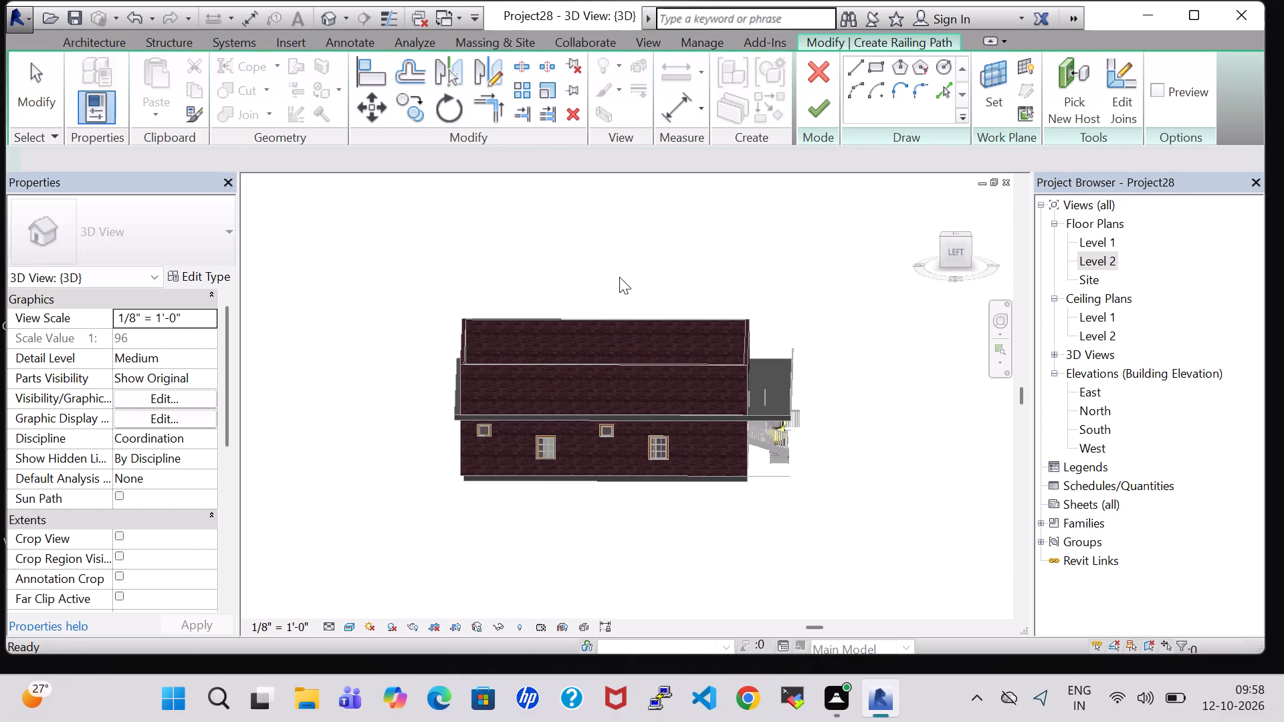
pyautogui.keyDown('shift'); pyautogui.moveTo(860, 374); pyautogui.dragTo(742, 494, button='middle'); pyautogui.keyUp('shift')
pyautogui.keyDown('shift'); pyautogui.scroll(1, 860, 374); pyautogui.keyUp('shift')
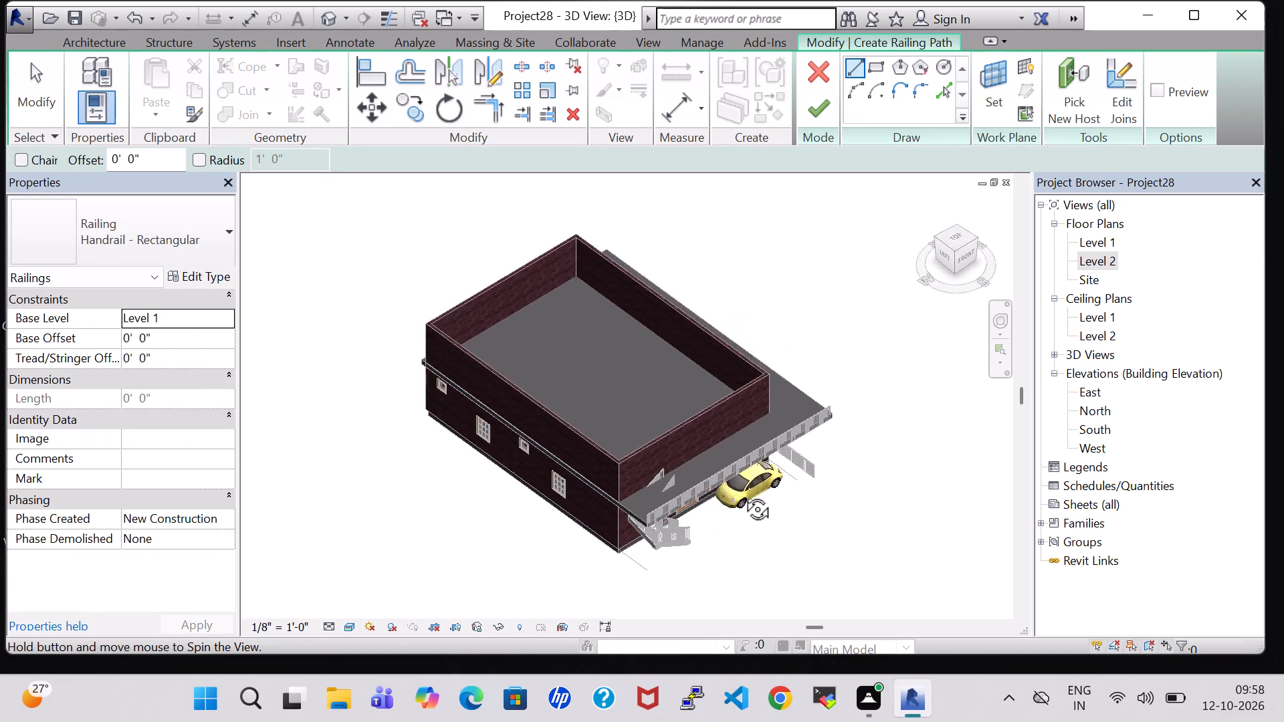
pyautogui.keyDown('shift'); pyautogui.moveTo(742, 494); pyautogui.dragTo(646, 513, button='middle'); pyautogui.keyUp('shift')
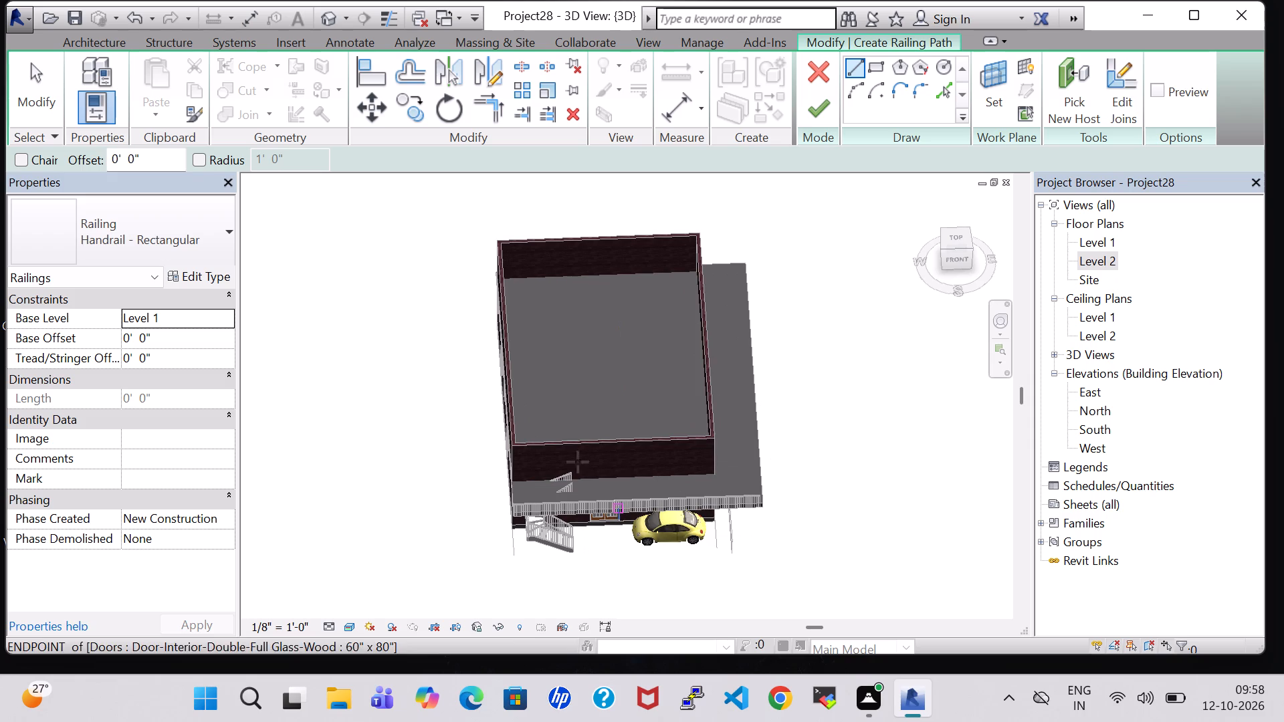
pyautogui.scroll(8, 458, 413)
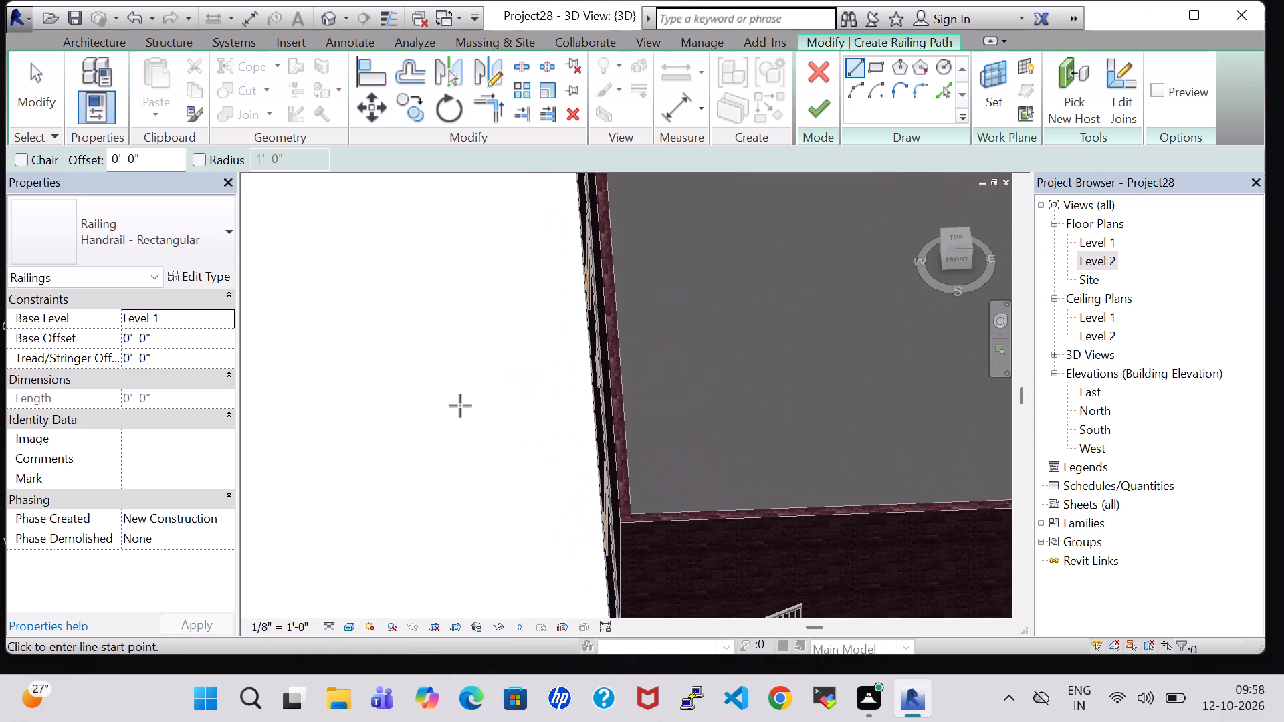
pyautogui.scroll(-5, 460, 406)
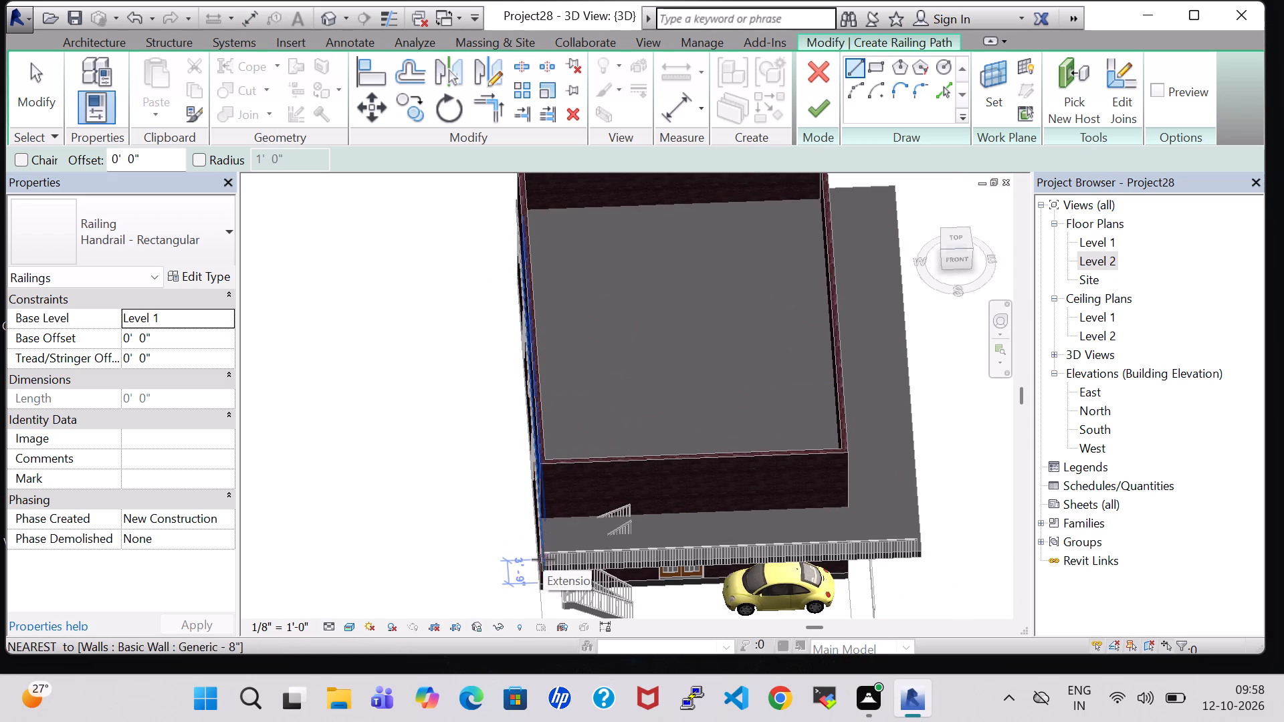
pyautogui.keyDown('shift'); pyautogui.moveTo(451, 487); pyautogui.dragTo(601, 477, button='middle'); pyautogui.keyUp('shift')
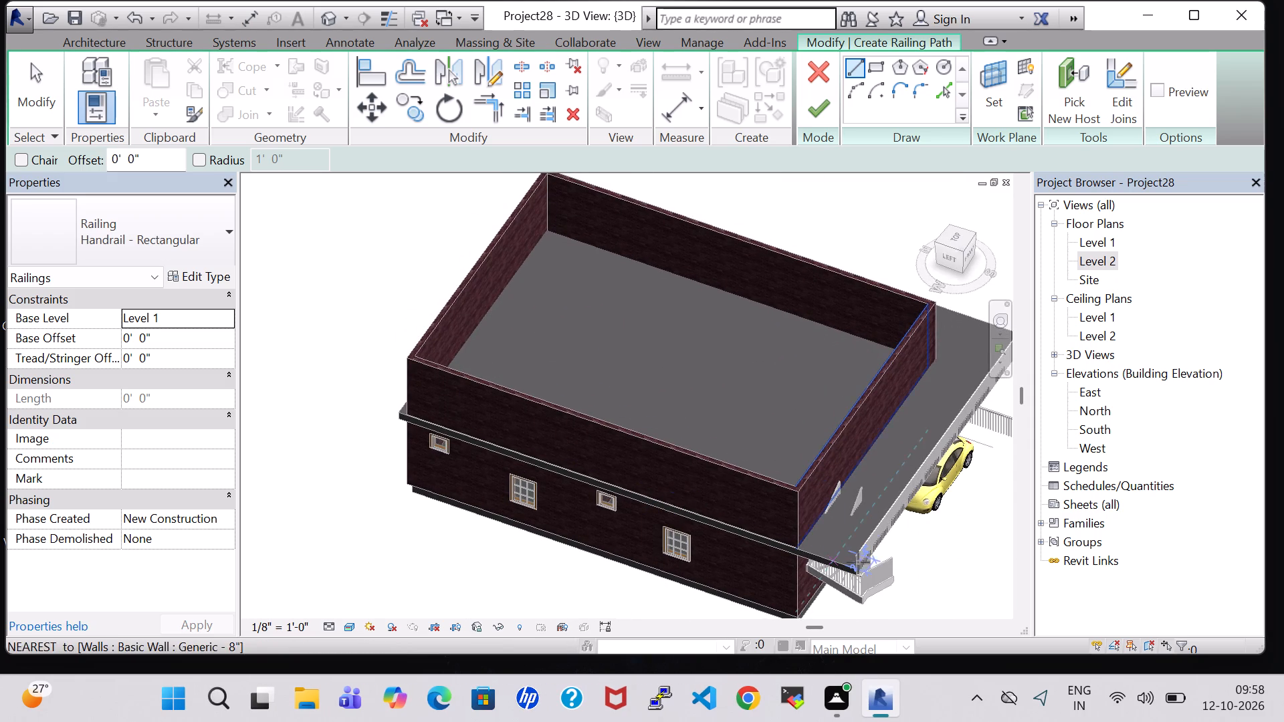
pyautogui.scroll(8, 859, 566)
pyautogui.click(859, 575)
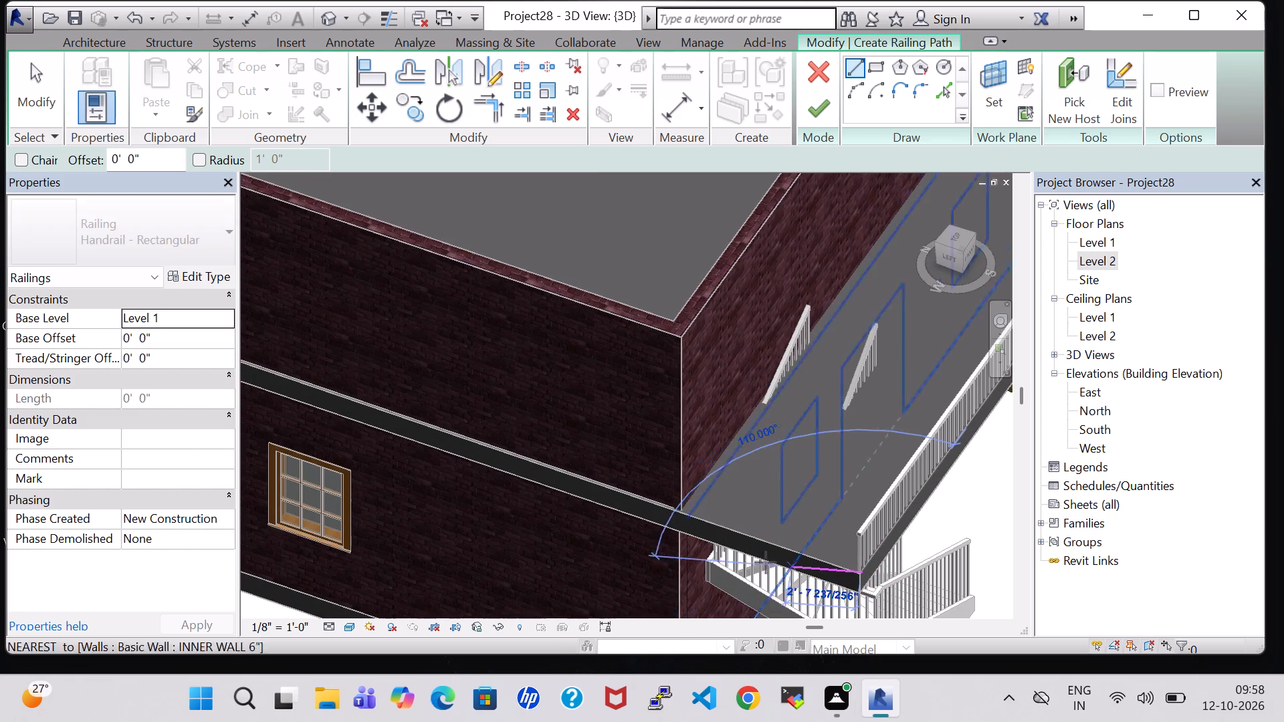
pyautogui.click(680, 514)
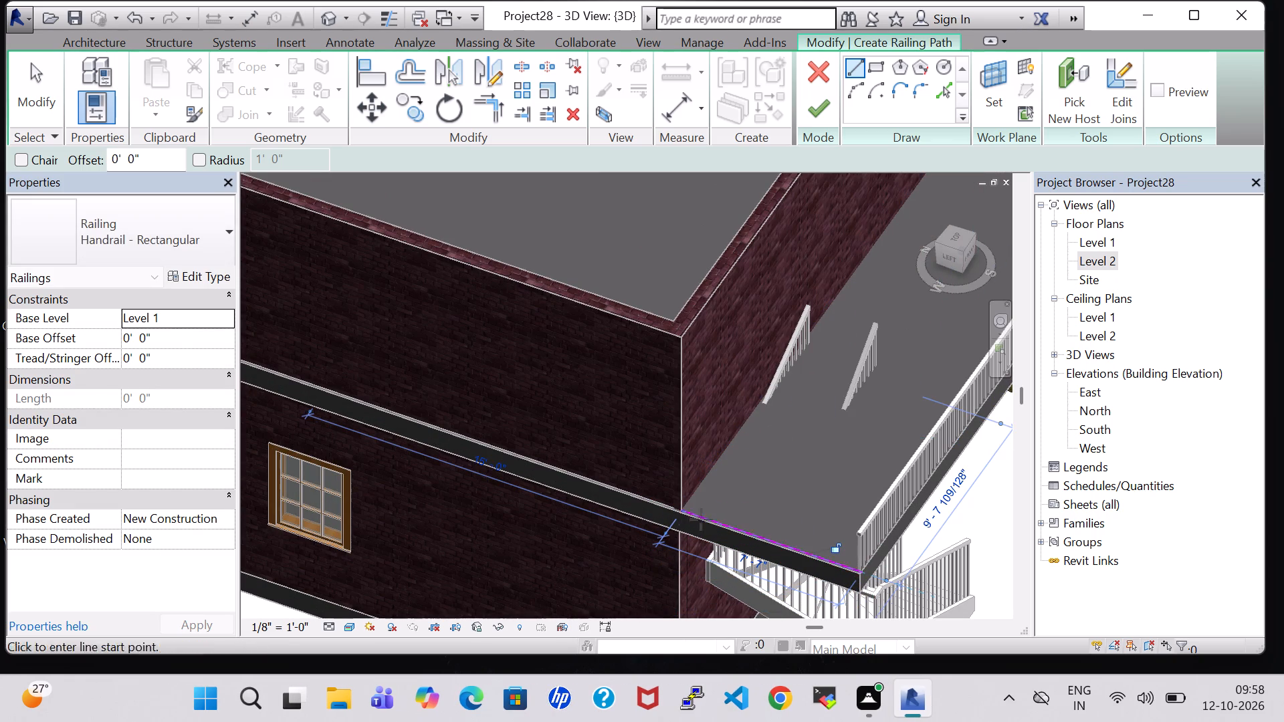
pyautogui.click(809, 114)
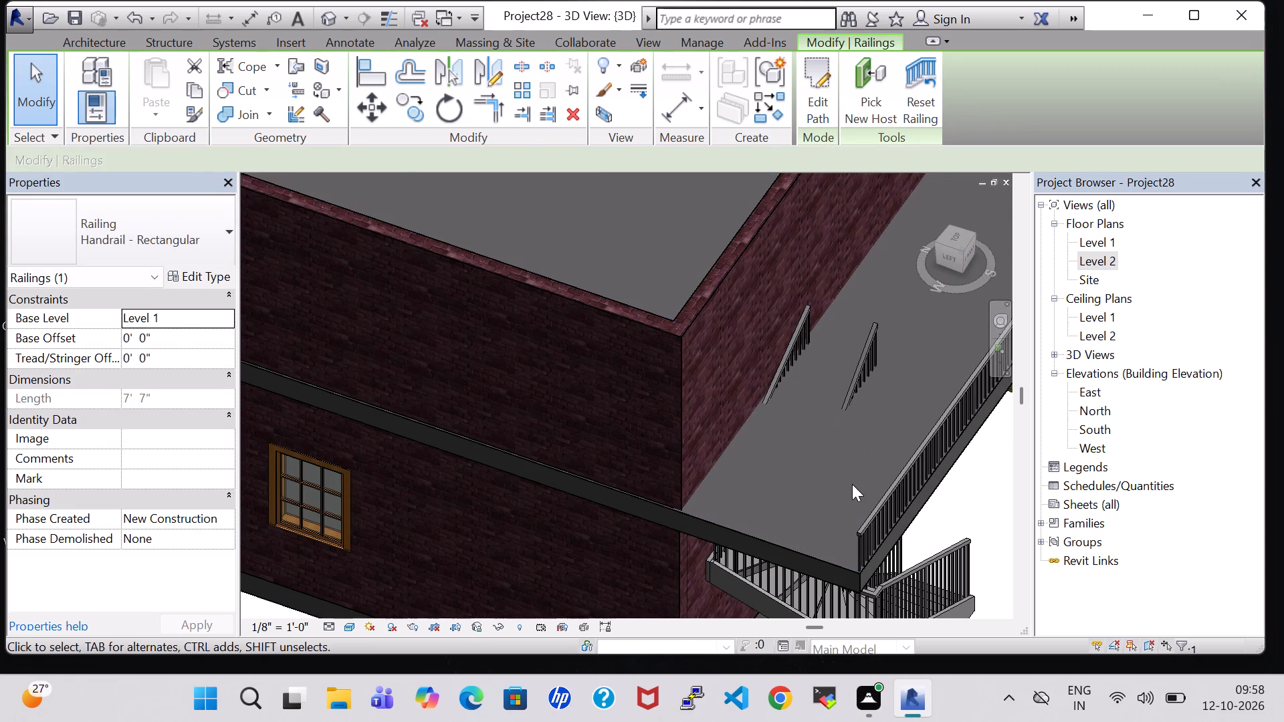
# Create another Level 1-based Handrail - Rectangular railing, about 7'-5" long, from the house wall corner to the slab corner above the stair.
pyautogui.scroll(-2, 944, 522)
pyautogui.keyDown('shift'); pyautogui.moveTo(950, 521); pyautogui.dragTo(734, 491, button='middle'); pyautogui.keyUp('shift')
pyautogui.click(625, 356)
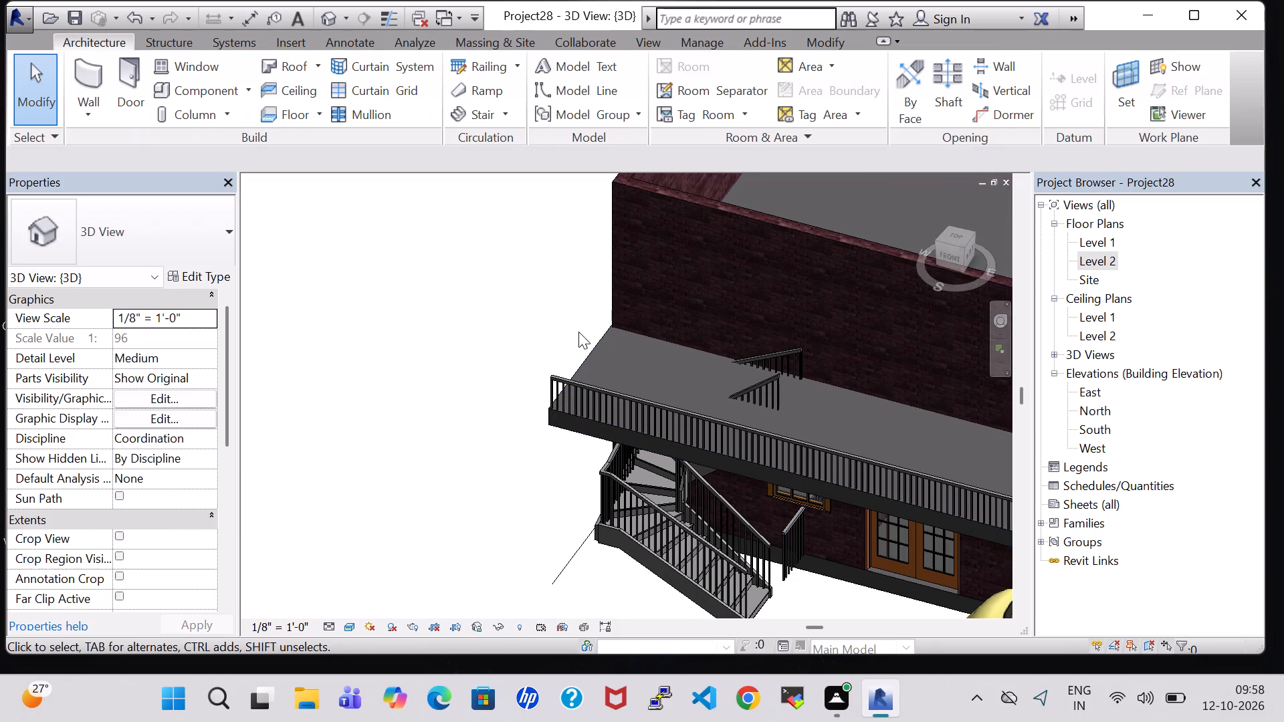
pyautogui.click(599, 339)
pyautogui.click(437, 315)
pyautogui.keyDown('shift'); pyautogui.moveTo(494, 353); pyautogui.dragTo(649, 399, button='middle'); pyautogui.keyUp('shift')
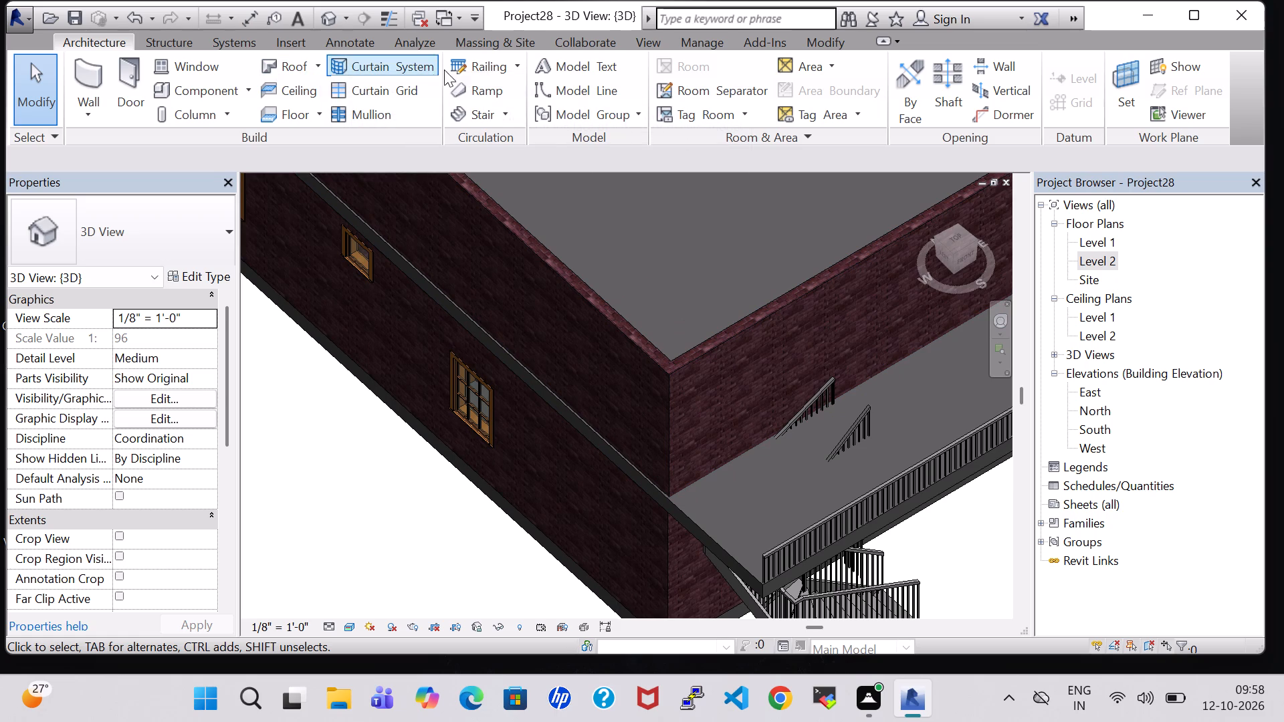
pyautogui.click(488, 68)
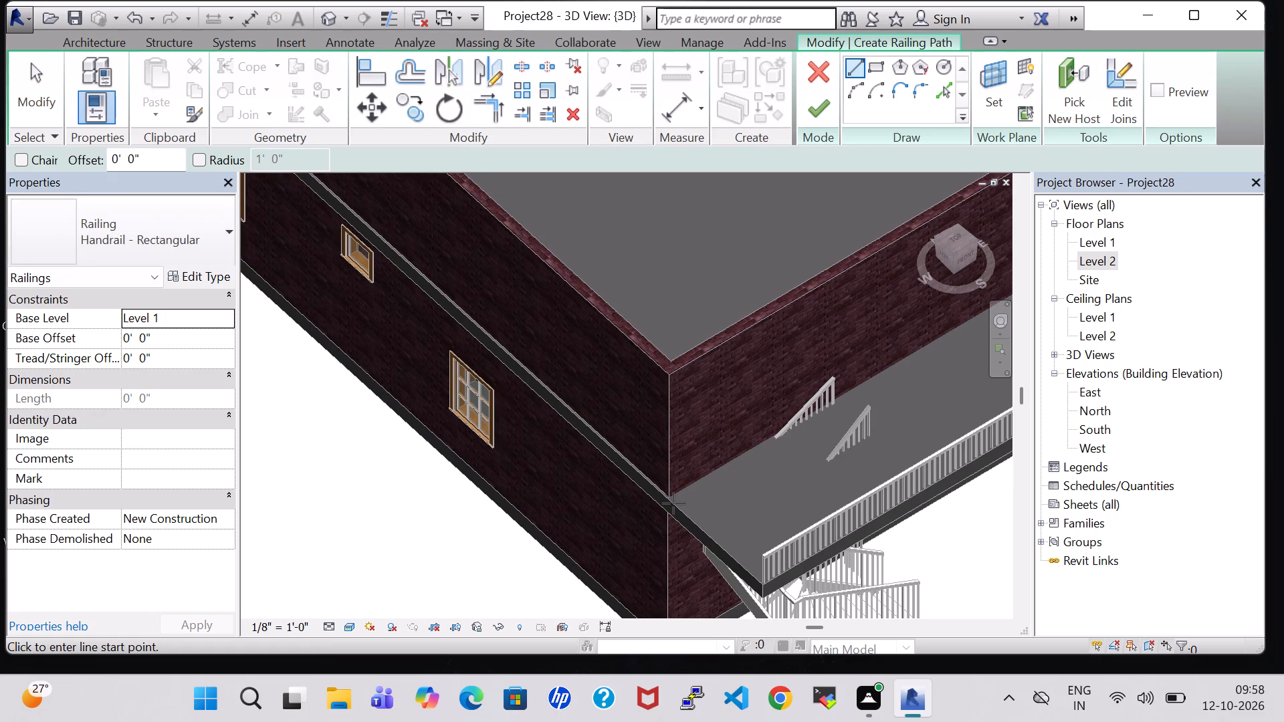
pyautogui.click(673, 503)
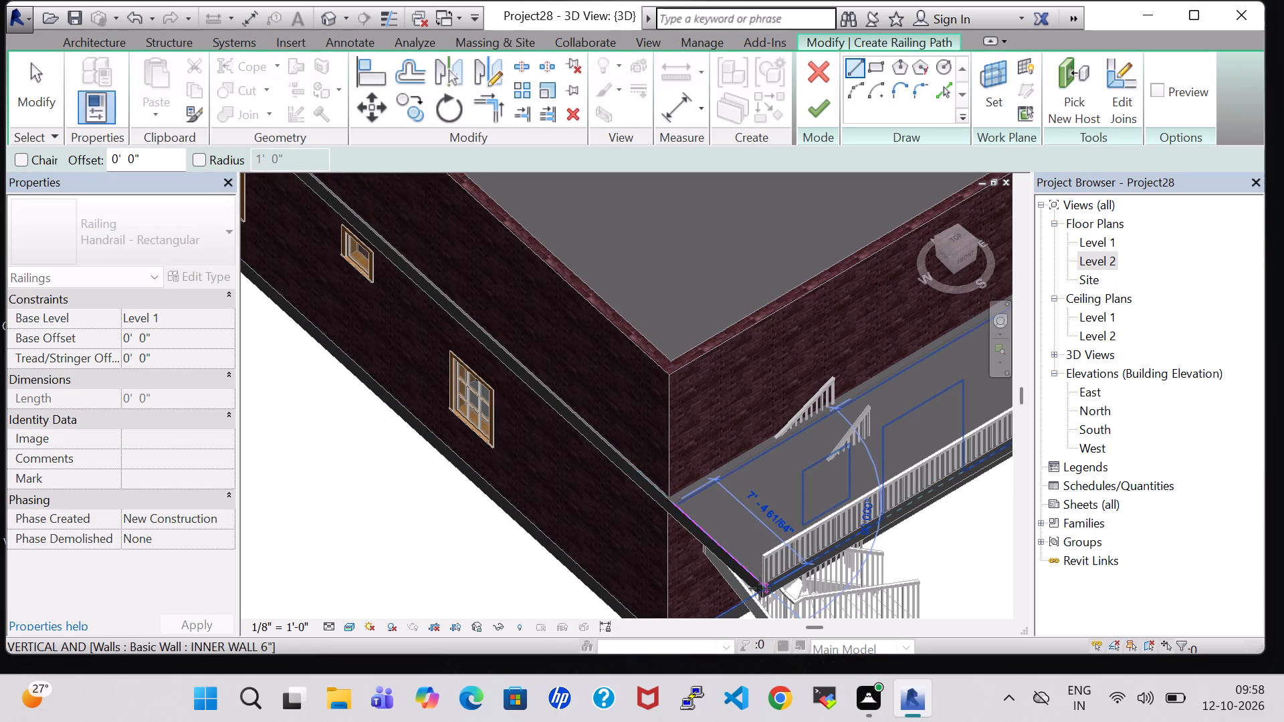
pyautogui.click(760, 588)
pyautogui.click(820, 112)
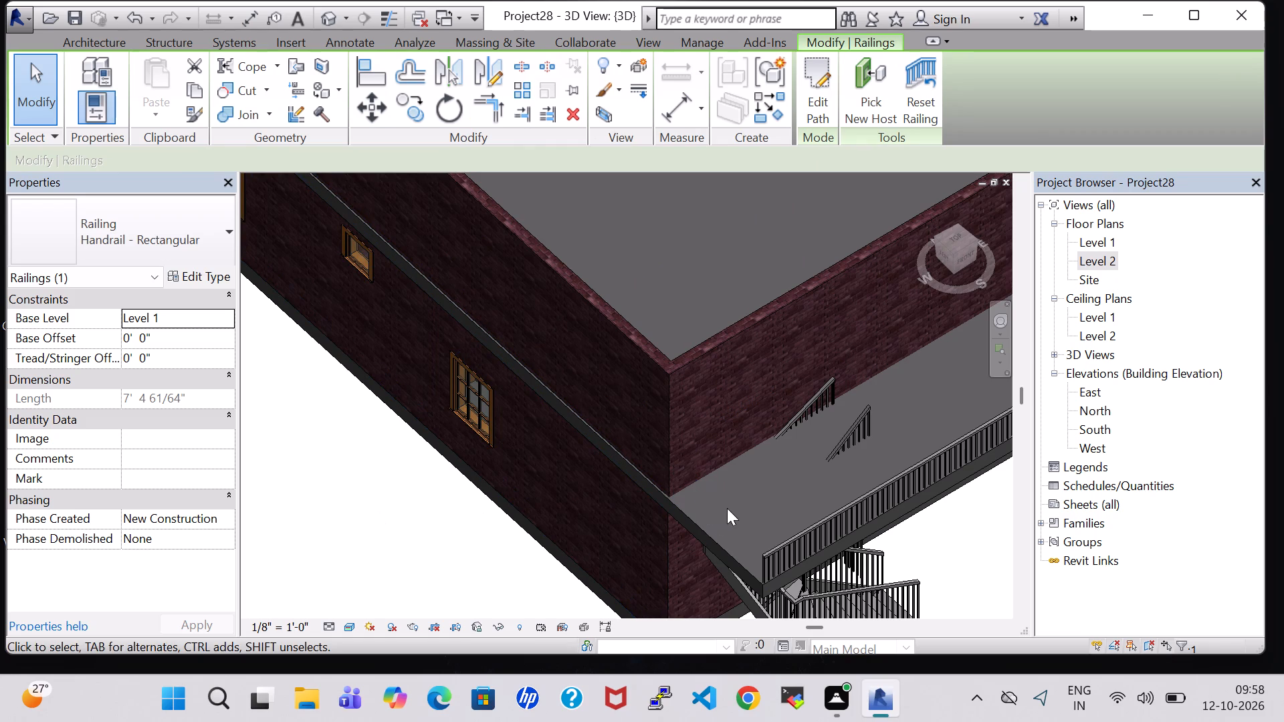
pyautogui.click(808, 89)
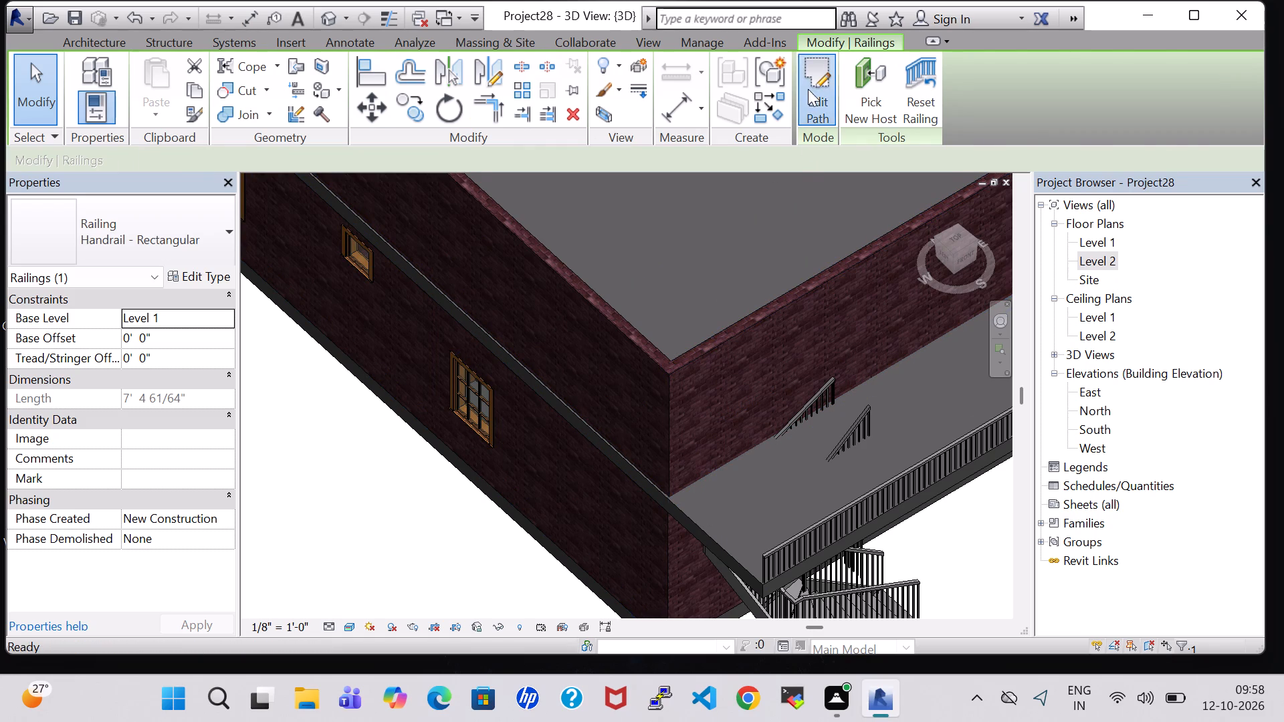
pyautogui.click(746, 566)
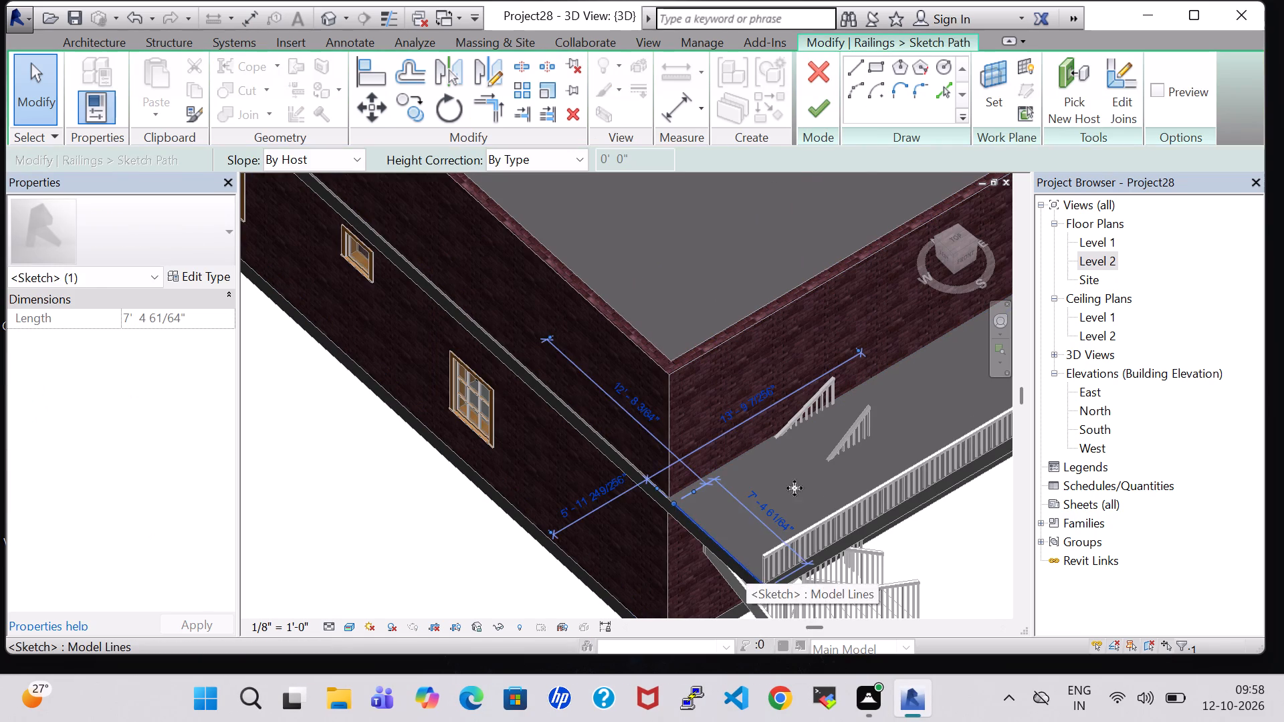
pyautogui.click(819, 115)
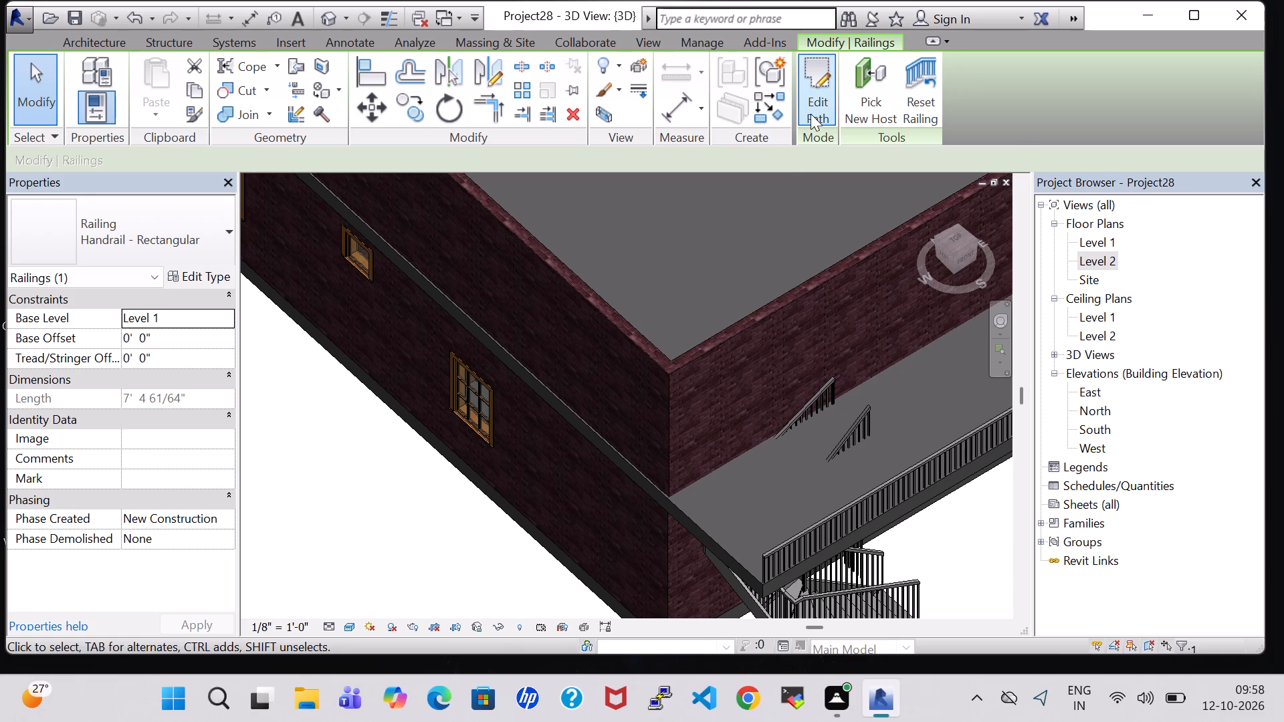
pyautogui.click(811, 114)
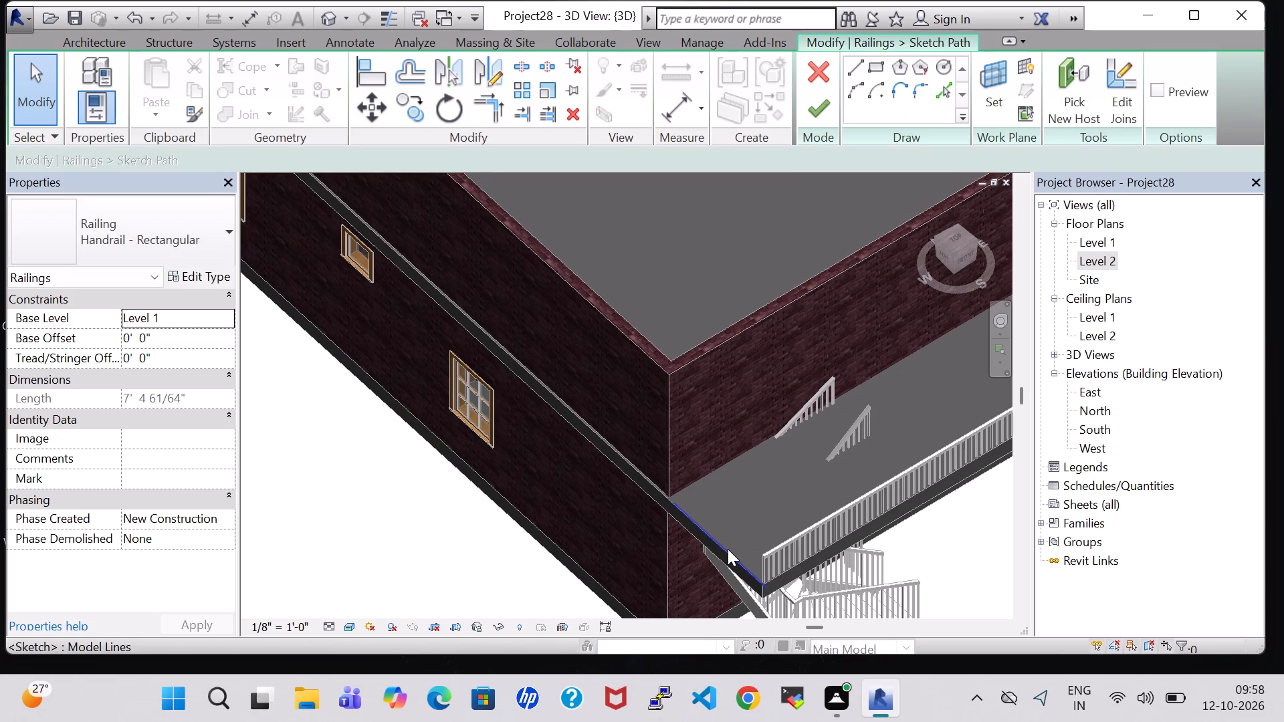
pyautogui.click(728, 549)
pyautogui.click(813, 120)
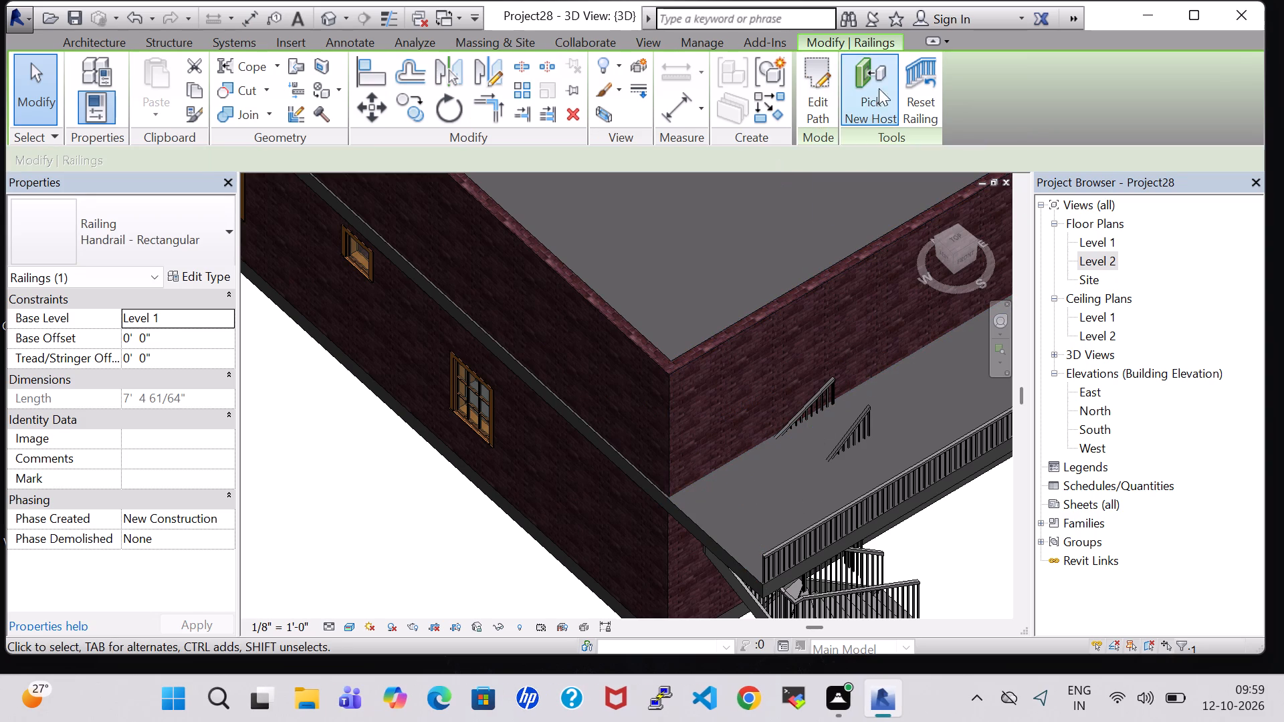
# Edit the new west-edge railing's path, nudging its line slightly and shortening it to about 7'-2".
pyautogui.click(826, 88)
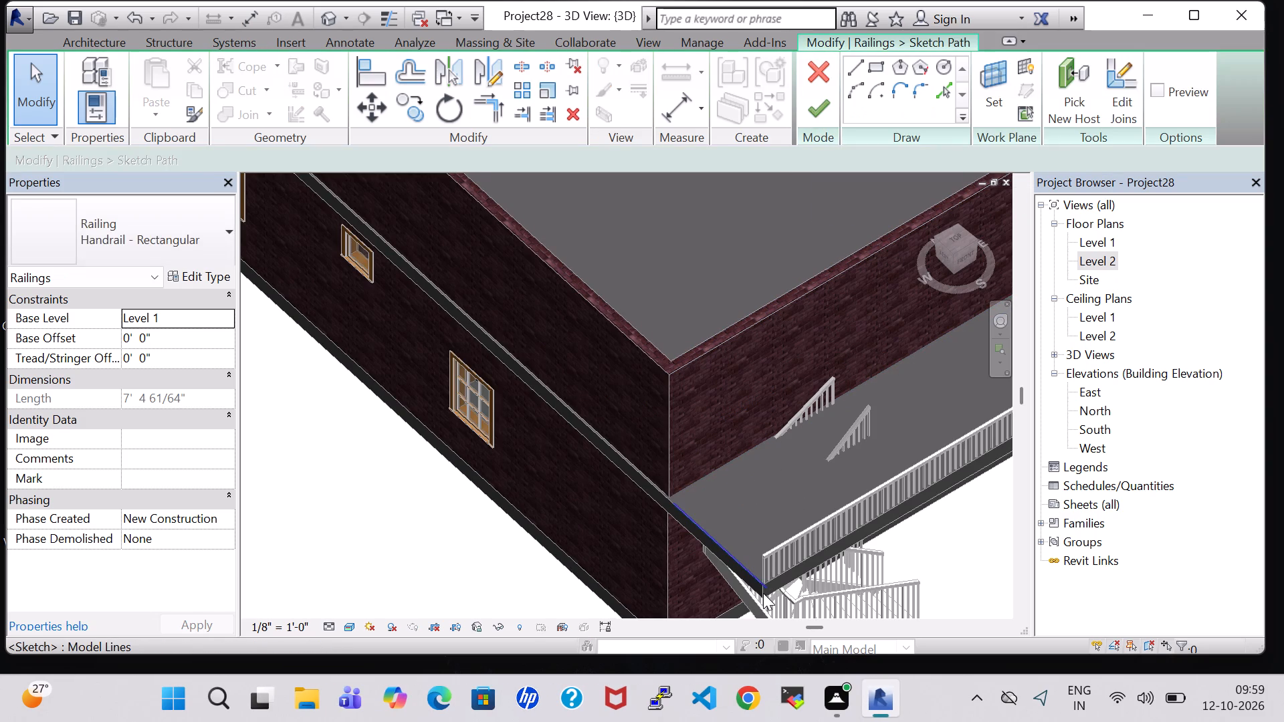
pyautogui.press('Left')
pyautogui.press('Left')
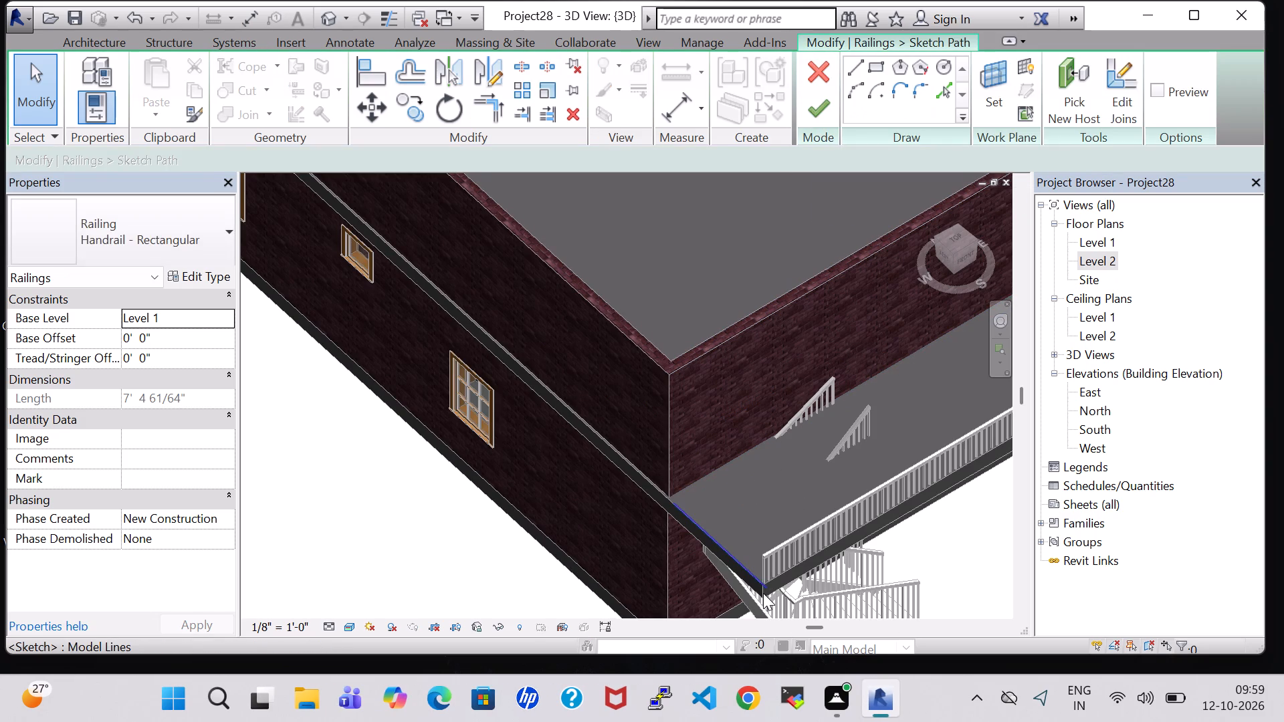
pyautogui.click(758, 587)
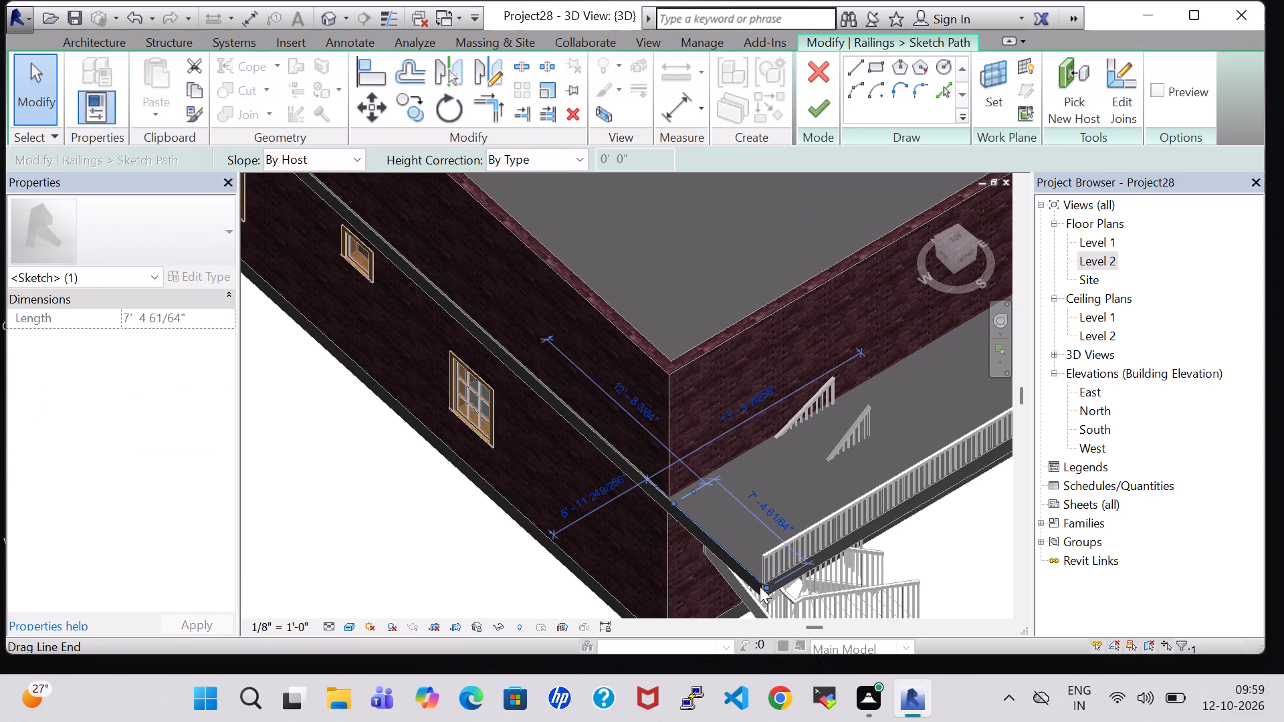
pyautogui.click(760, 586)
pyautogui.press('Left')
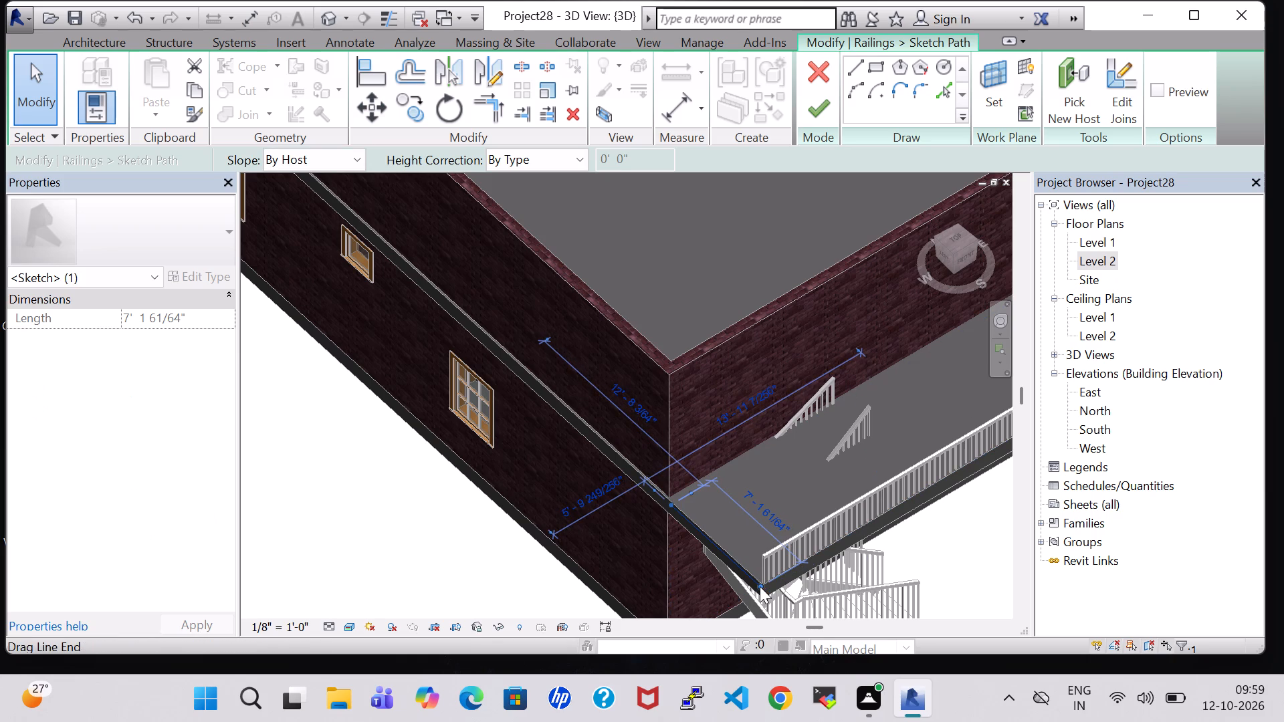
pyautogui.press('Up')
pyautogui.press('Up')
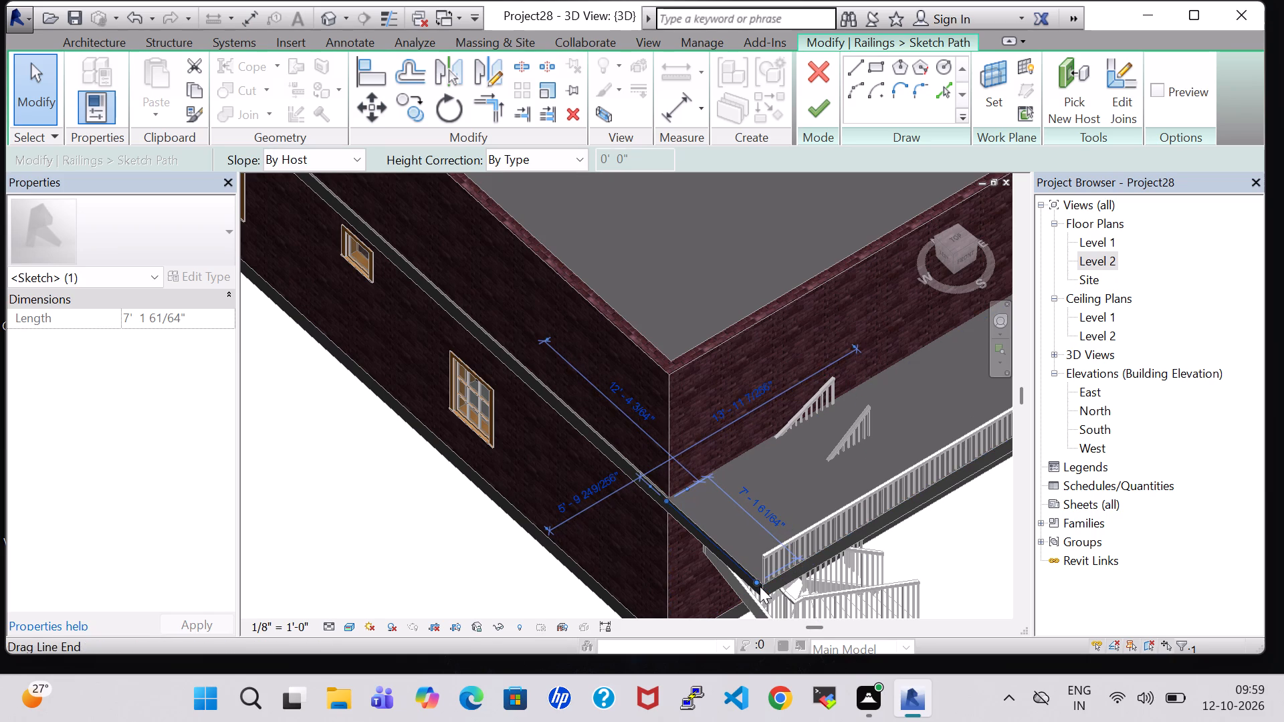
pyautogui.press('Down')
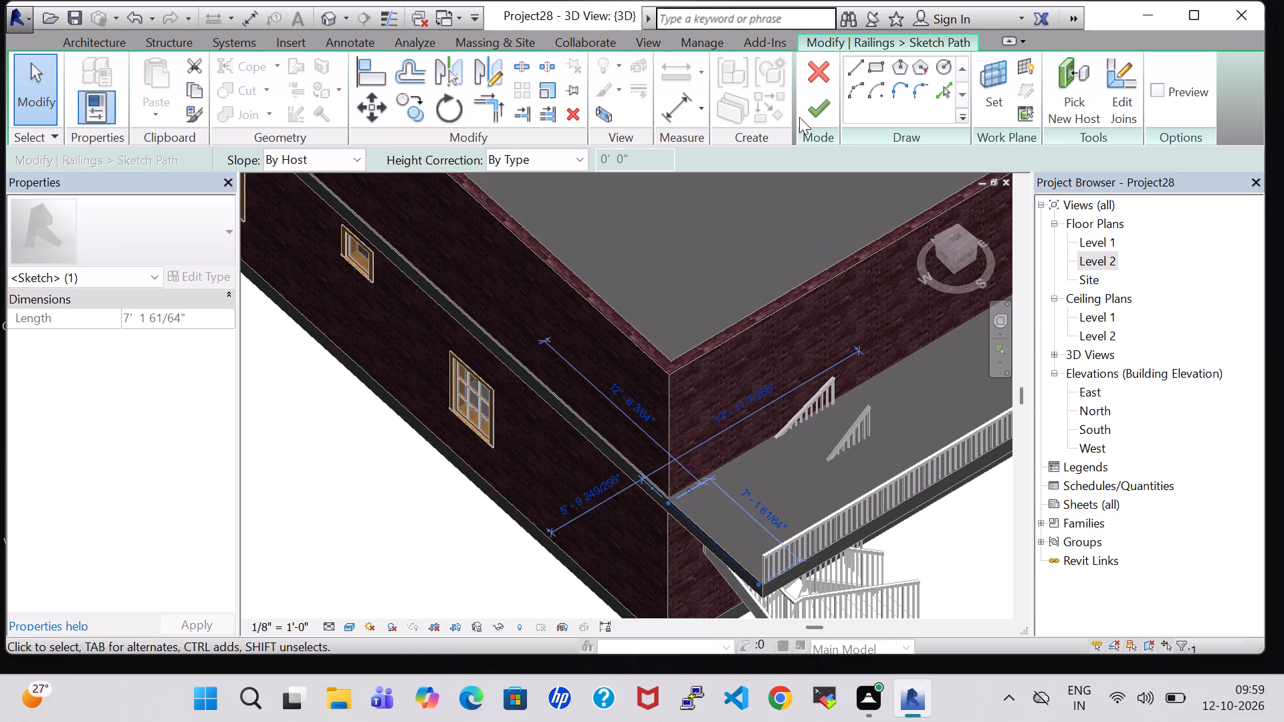
pyautogui.click(811, 112)
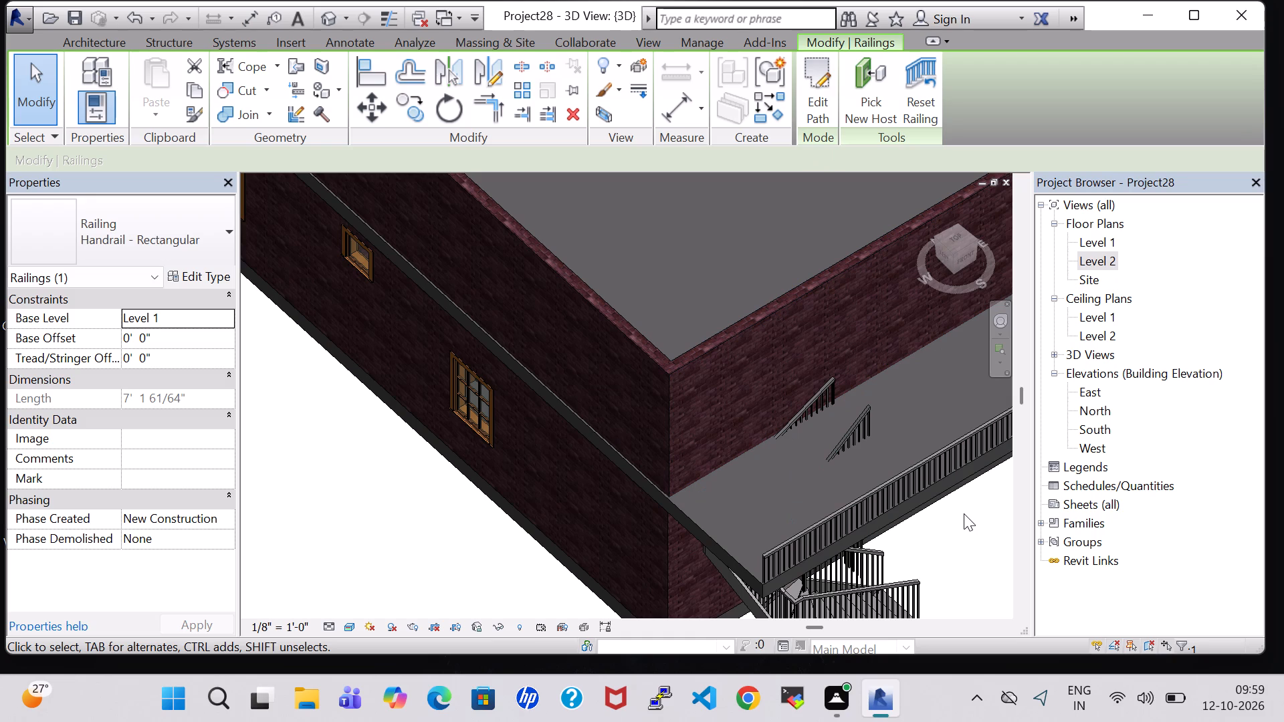
# Nudge the Level 2 railing along the slab's front edge one increment towards the house and two increments east.
pyautogui.scroll(1, 964, 513)
pyautogui.keyDown('shift'); pyautogui.moveTo(964, 513); pyautogui.dragTo(752, 493, button='middle'); pyautogui.keyUp('shift')
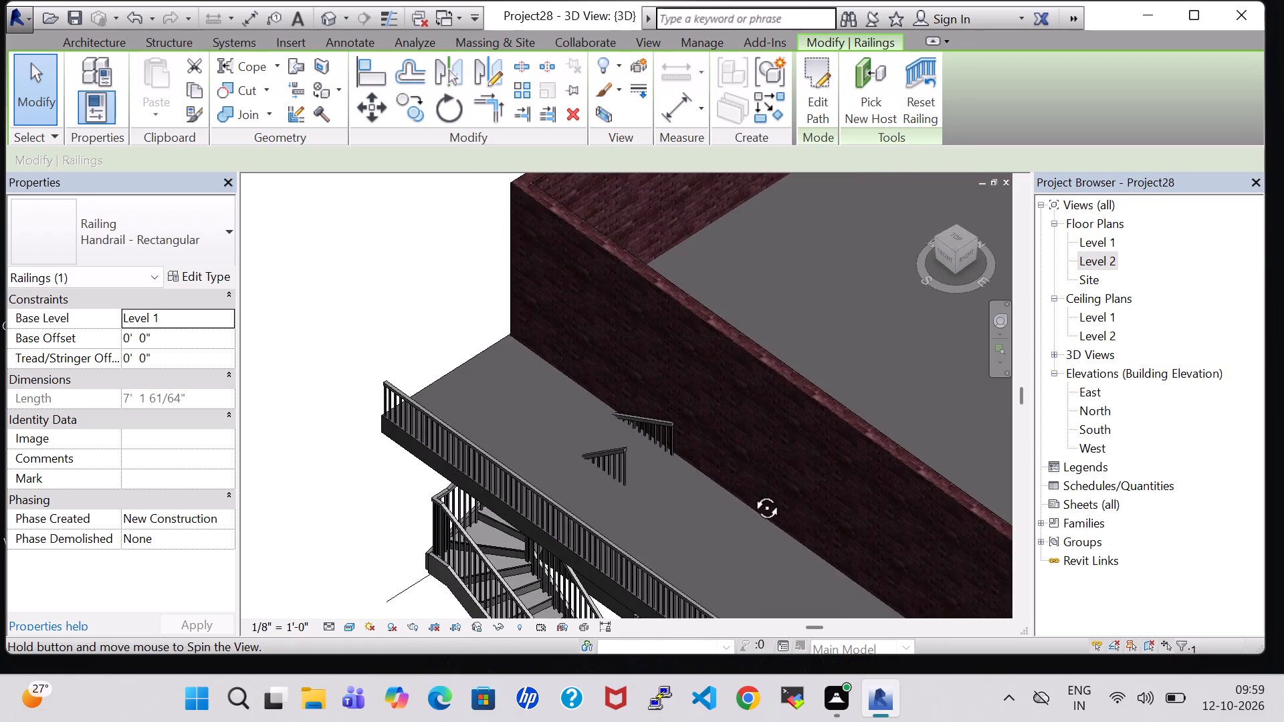
pyautogui.keyDown('shift'); pyautogui.moveTo(752, 493); pyautogui.dragTo(853, 506, button='middle'); pyautogui.keyUp('shift')
pyautogui.keyDown('shift'); pyautogui.scroll(1, 769, 497); pyautogui.keyUp('shift')
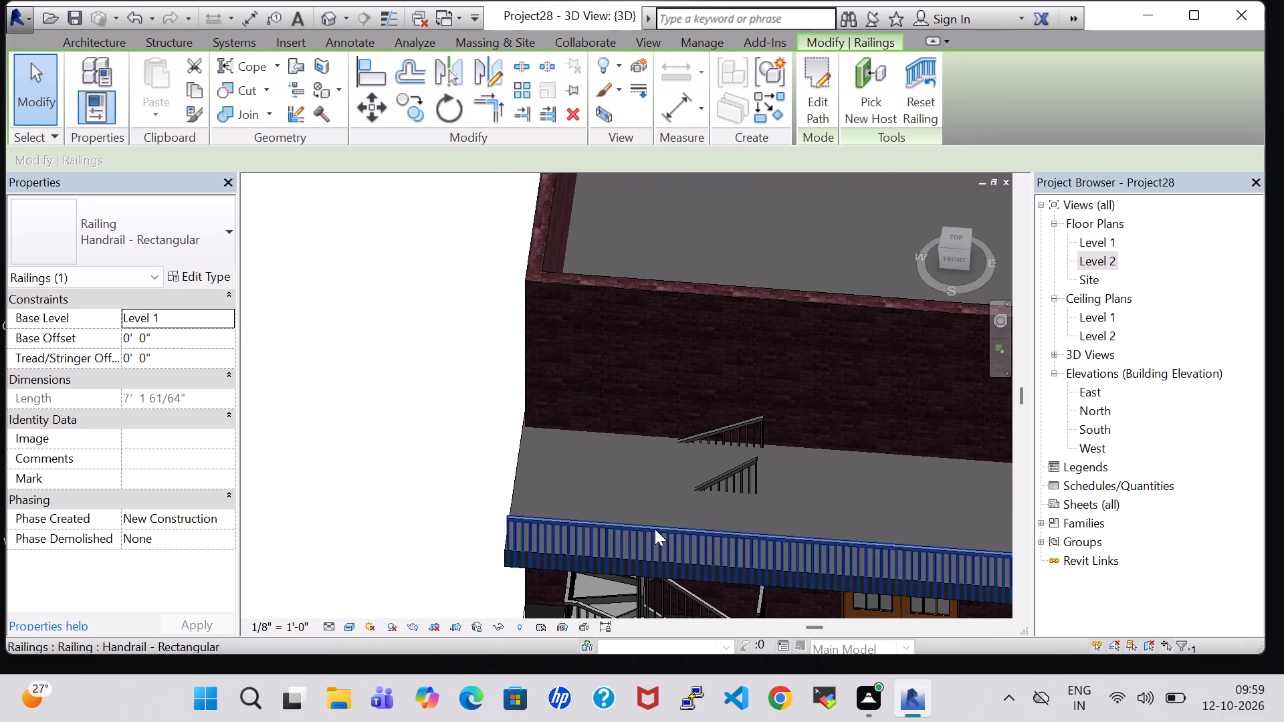
pyautogui.click(655, 531)
pyautogui.press('Up')
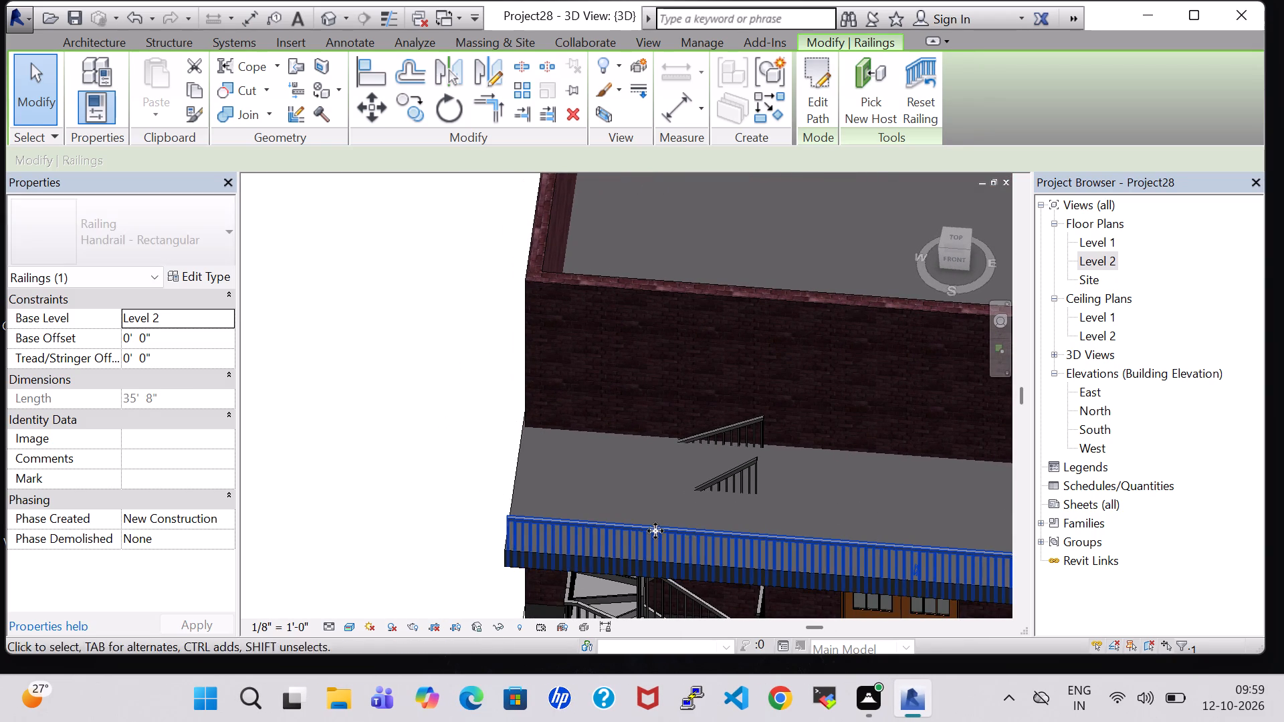
pyautogui.press('Right')
pyautogui.press('Right')
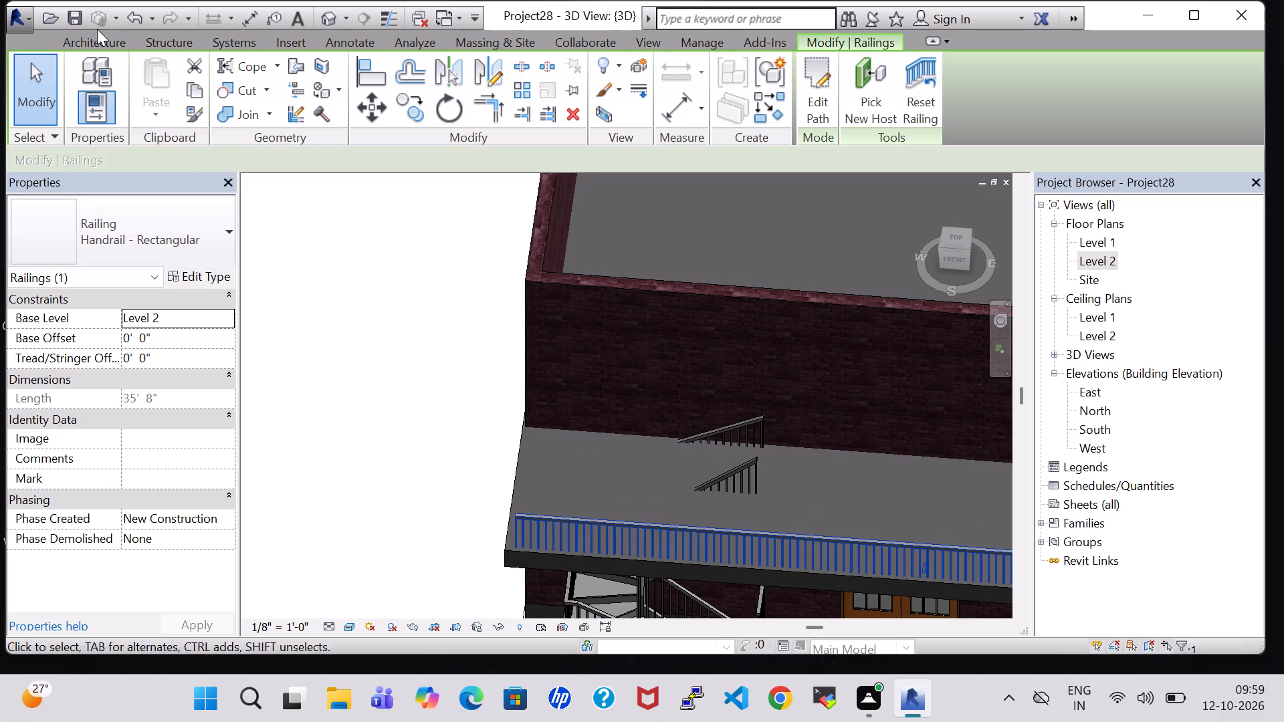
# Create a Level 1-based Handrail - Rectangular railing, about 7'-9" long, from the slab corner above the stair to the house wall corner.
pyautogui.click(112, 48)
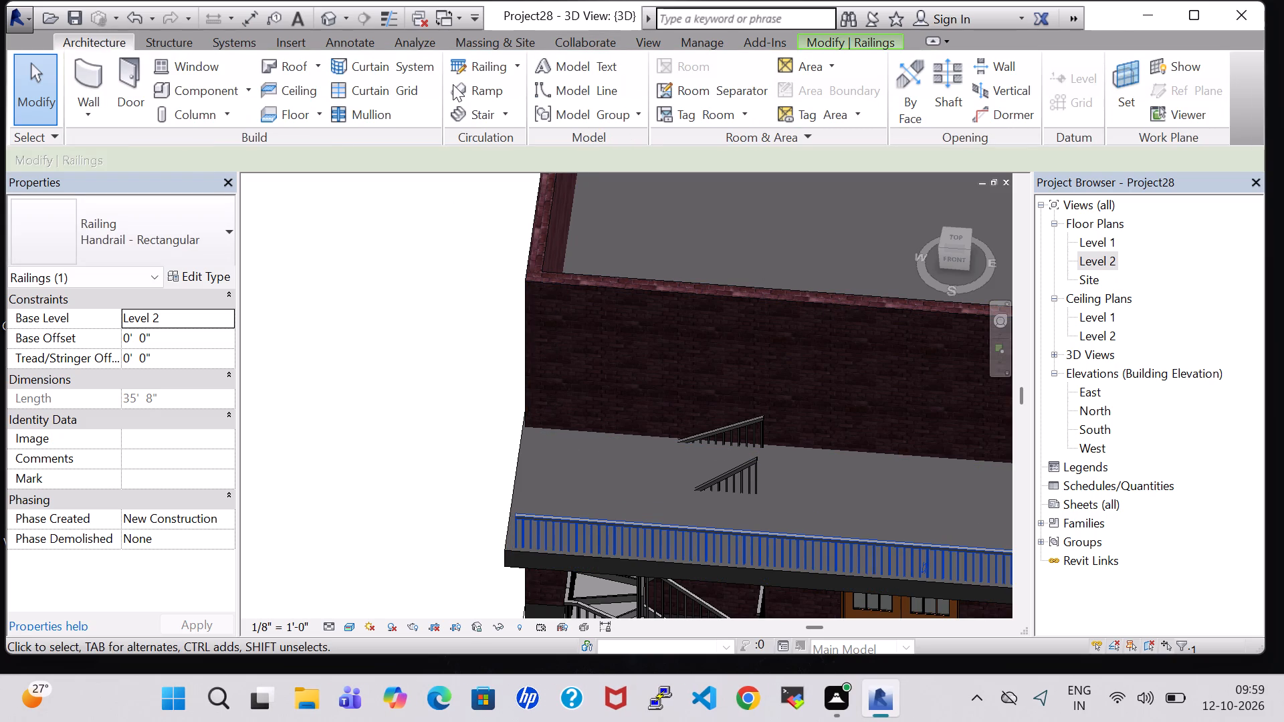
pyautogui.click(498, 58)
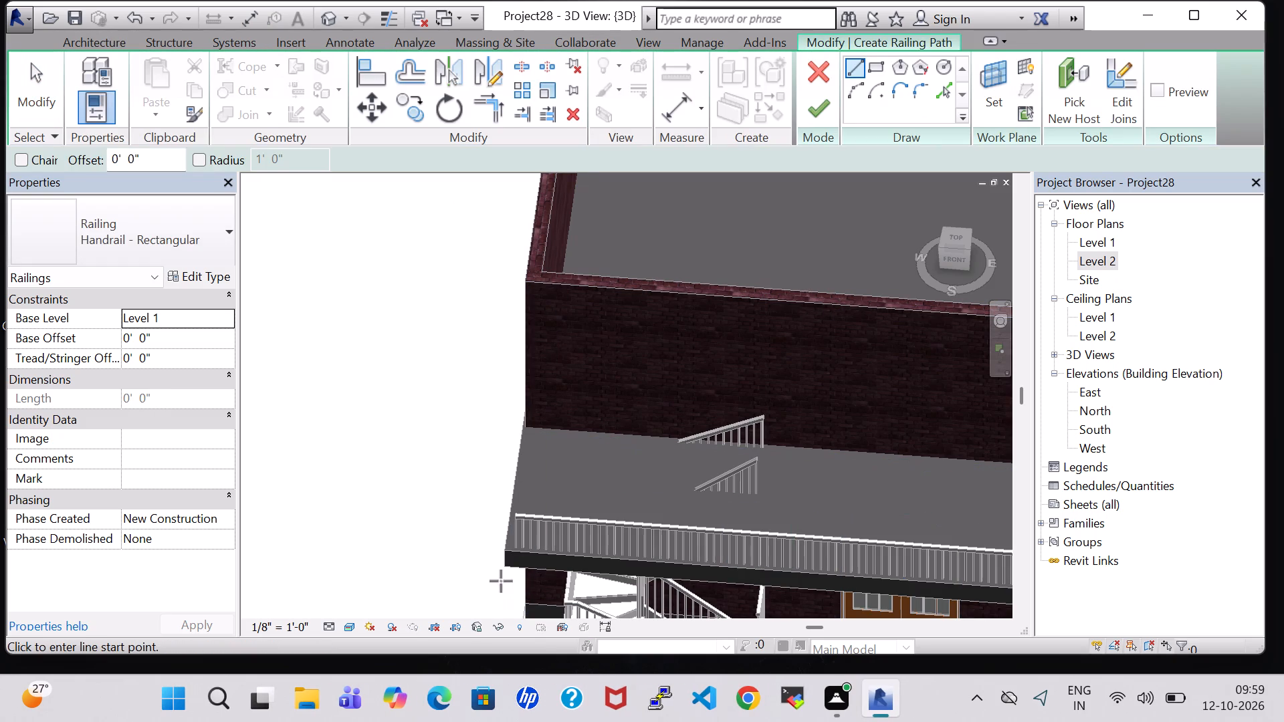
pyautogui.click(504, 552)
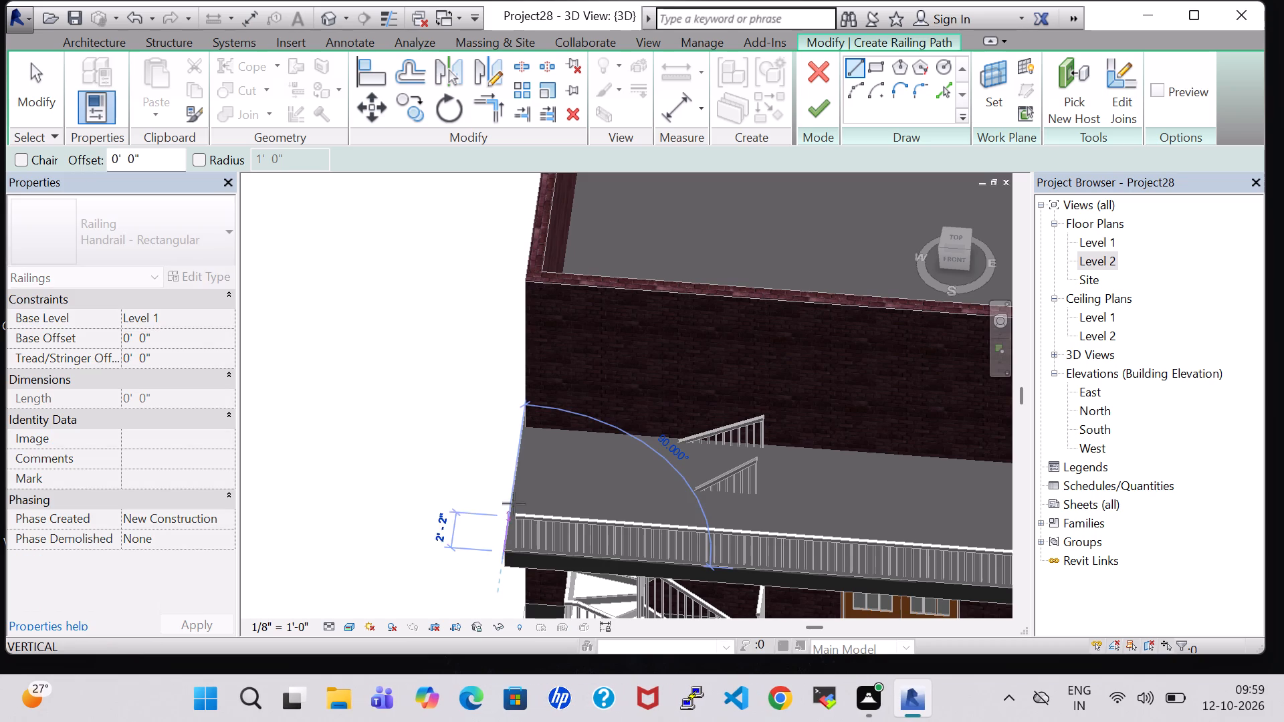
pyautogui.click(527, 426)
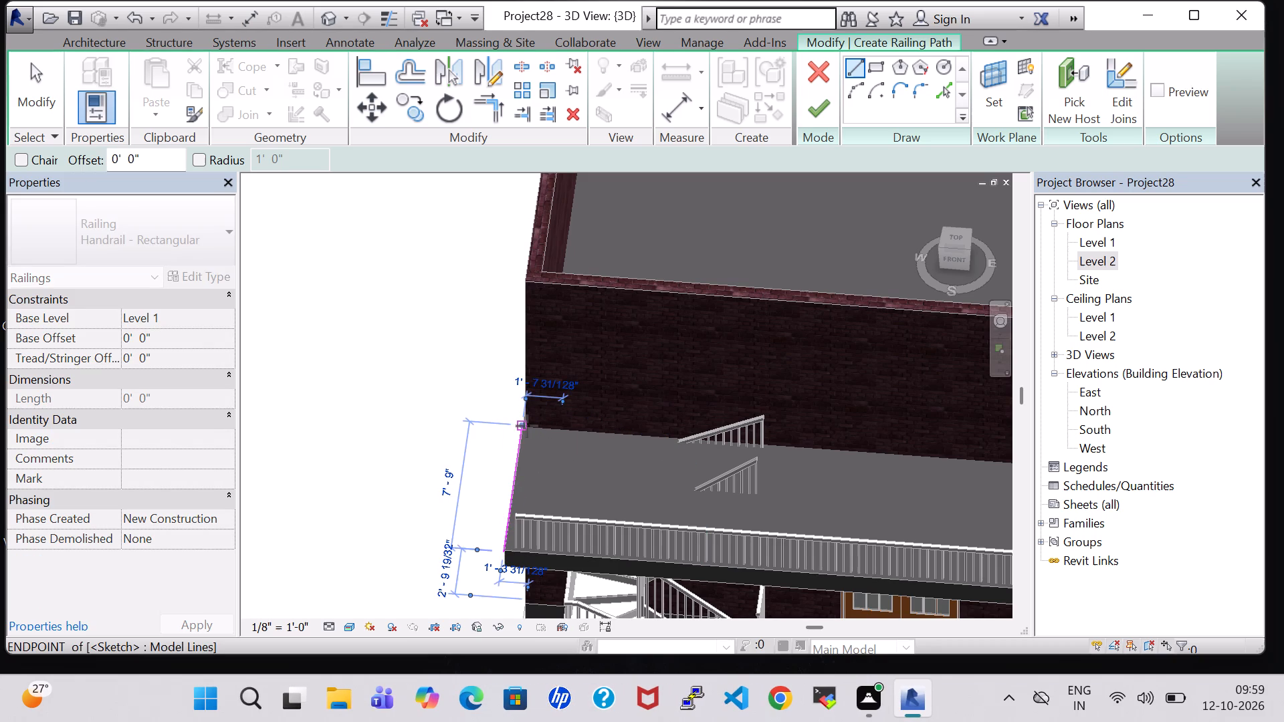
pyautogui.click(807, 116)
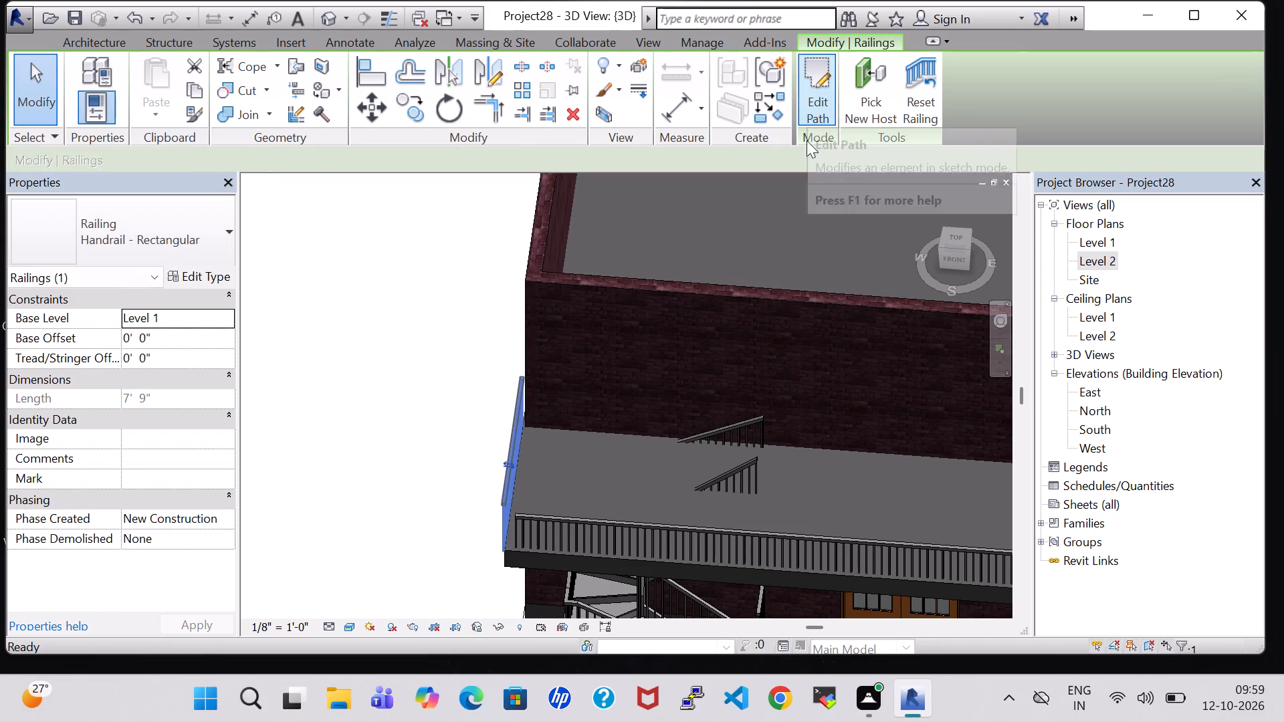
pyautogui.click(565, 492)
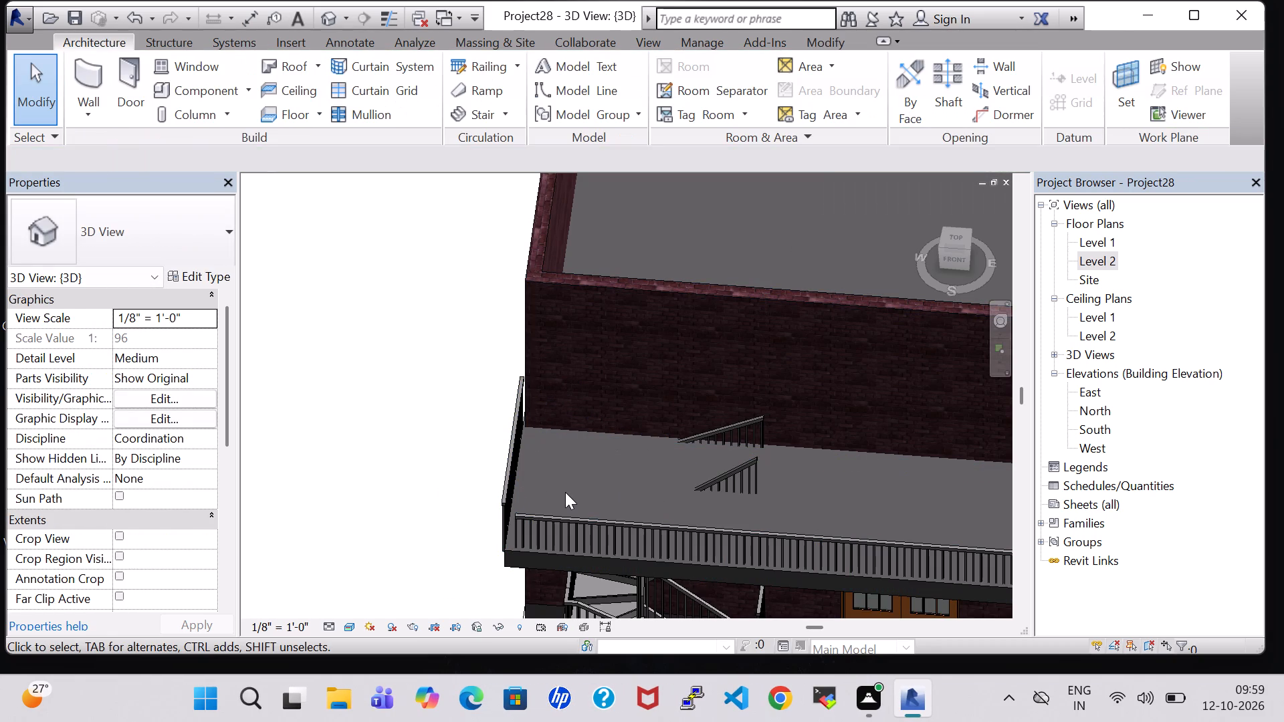
# Nudge the Level 2 railing along the slab's front edge three increments west, towards the slab corner above the stair.
pyautogui.click(529, 537)
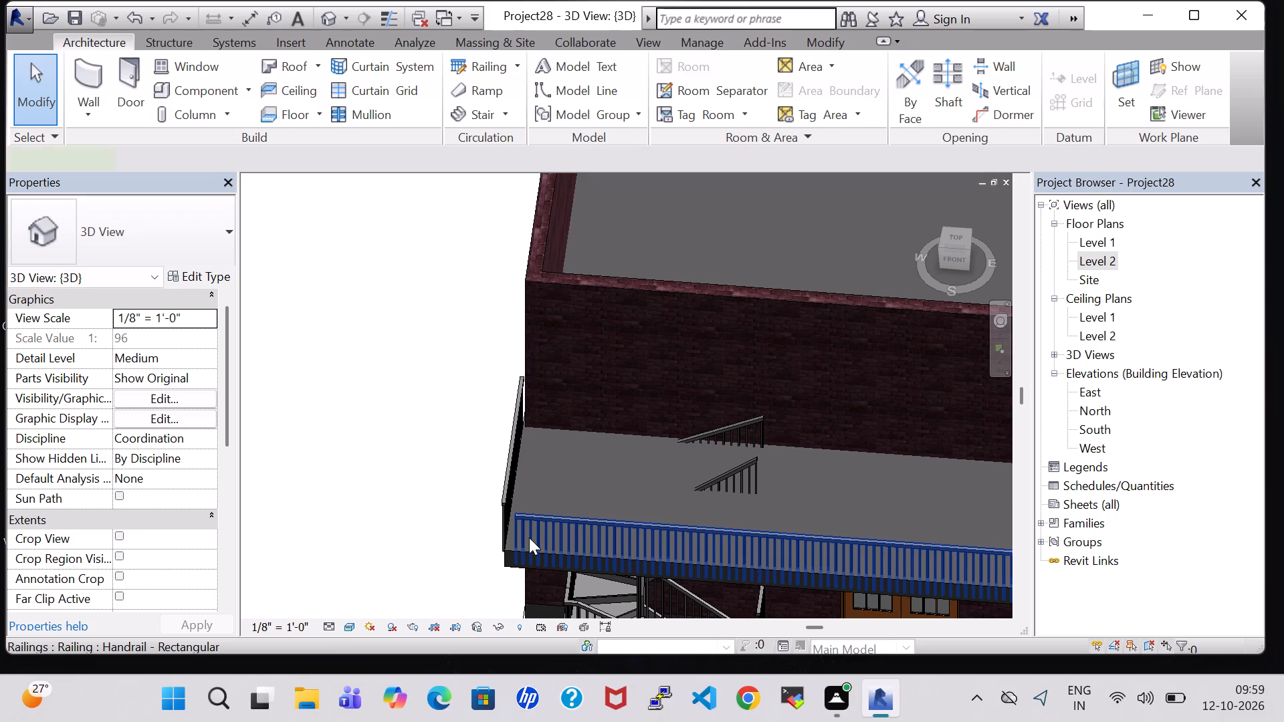
pyautogui.press('Left')
pyautogui.press('Left')
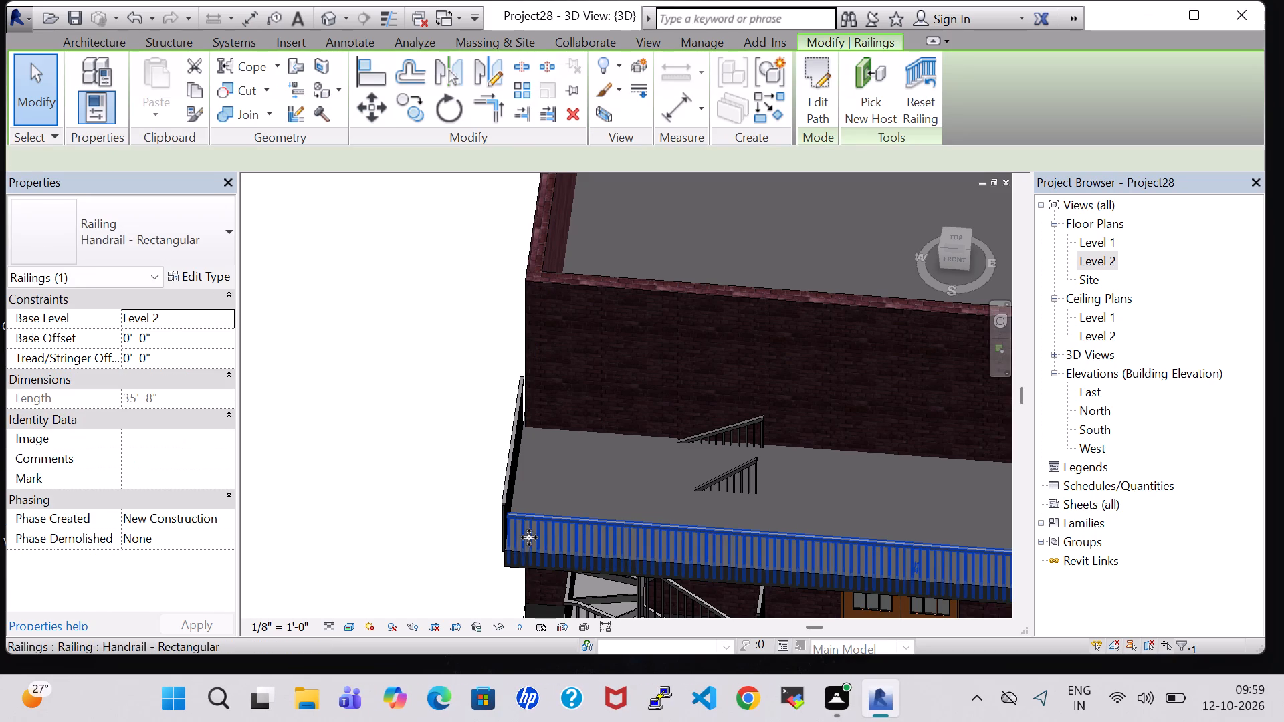
pyautogui.press('Left')
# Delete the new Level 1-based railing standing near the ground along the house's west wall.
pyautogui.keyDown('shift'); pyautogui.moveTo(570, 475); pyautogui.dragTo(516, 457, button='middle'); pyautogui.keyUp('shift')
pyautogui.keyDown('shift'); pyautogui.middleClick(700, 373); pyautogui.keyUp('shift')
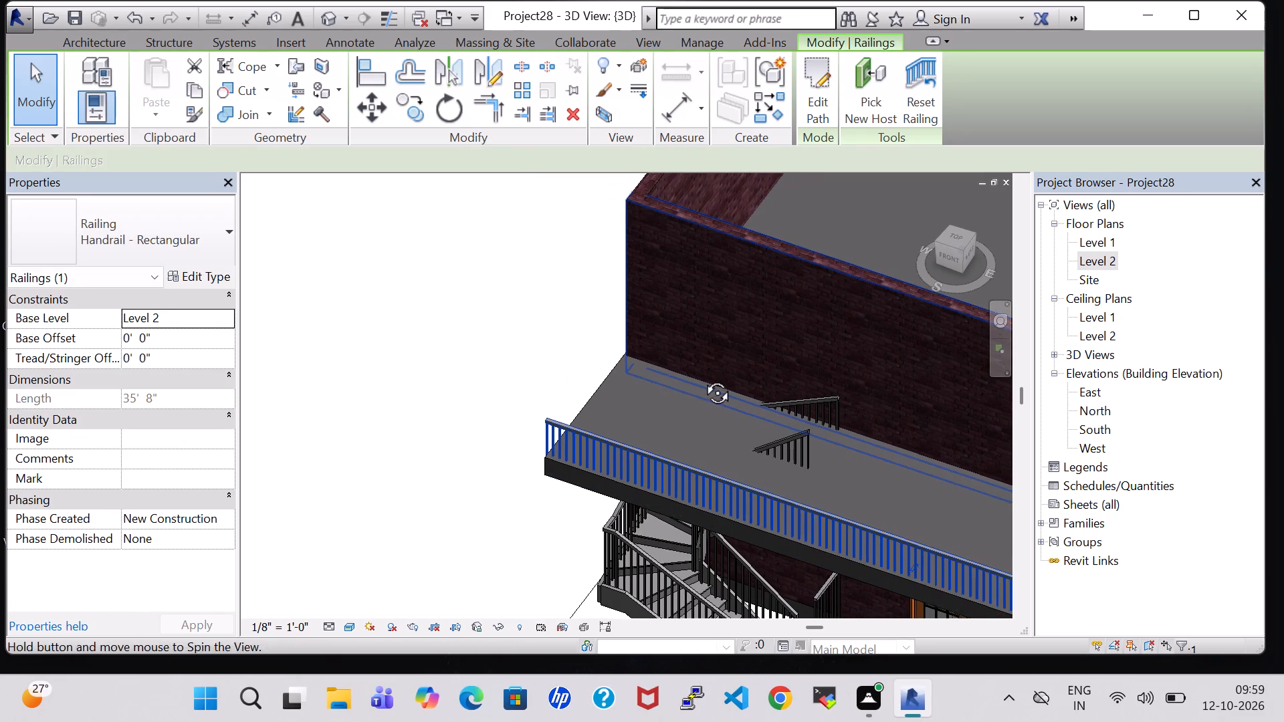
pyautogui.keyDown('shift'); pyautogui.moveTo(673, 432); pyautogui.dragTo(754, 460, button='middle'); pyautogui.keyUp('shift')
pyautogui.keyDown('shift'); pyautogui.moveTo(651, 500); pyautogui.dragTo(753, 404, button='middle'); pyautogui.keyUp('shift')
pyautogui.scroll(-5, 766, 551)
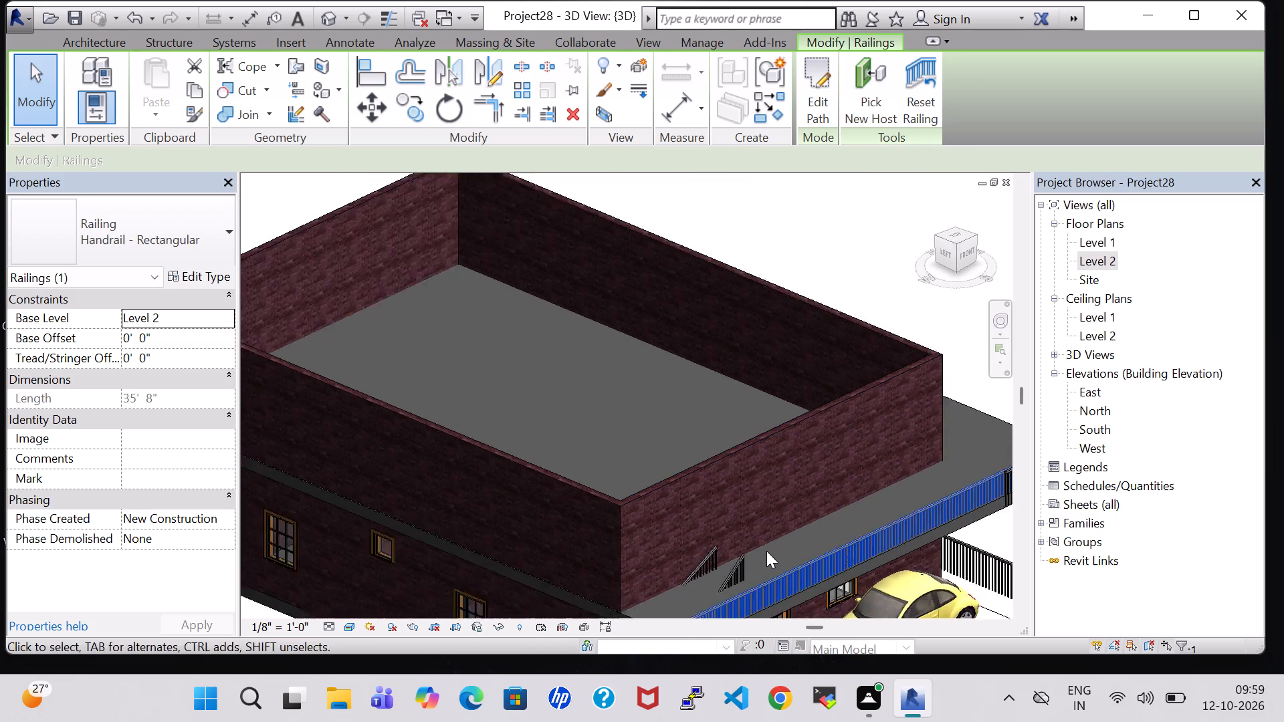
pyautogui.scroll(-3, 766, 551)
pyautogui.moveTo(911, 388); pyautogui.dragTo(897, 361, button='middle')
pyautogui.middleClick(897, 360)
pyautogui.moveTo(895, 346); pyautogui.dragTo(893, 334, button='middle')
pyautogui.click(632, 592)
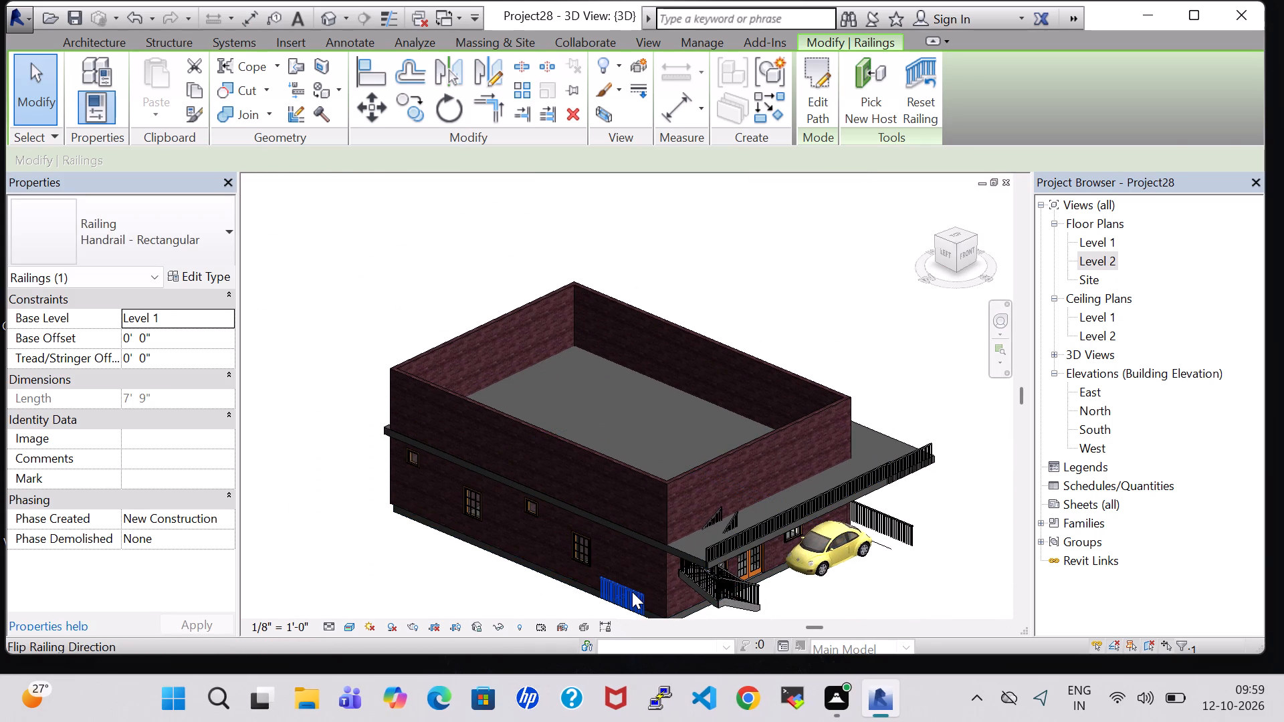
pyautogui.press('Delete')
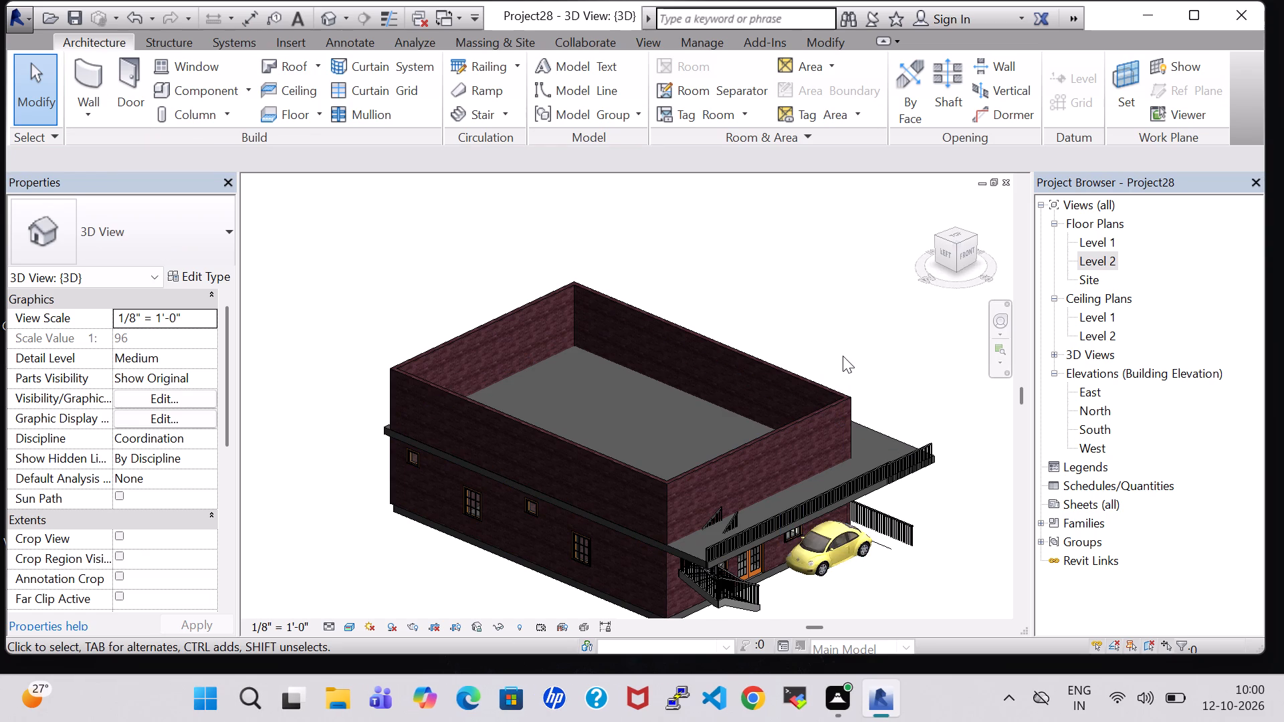
# Nudge the Level 2 railing along the slab's front edge two increments east.
pyautogui.scroll(1, 843, 356)
pyautogui.keyDown('shift'); pyautogui.moveTo(843, 356); pyautogui.dragTo(677, 425, button='middle'); pyautogui.keyUp('shift')
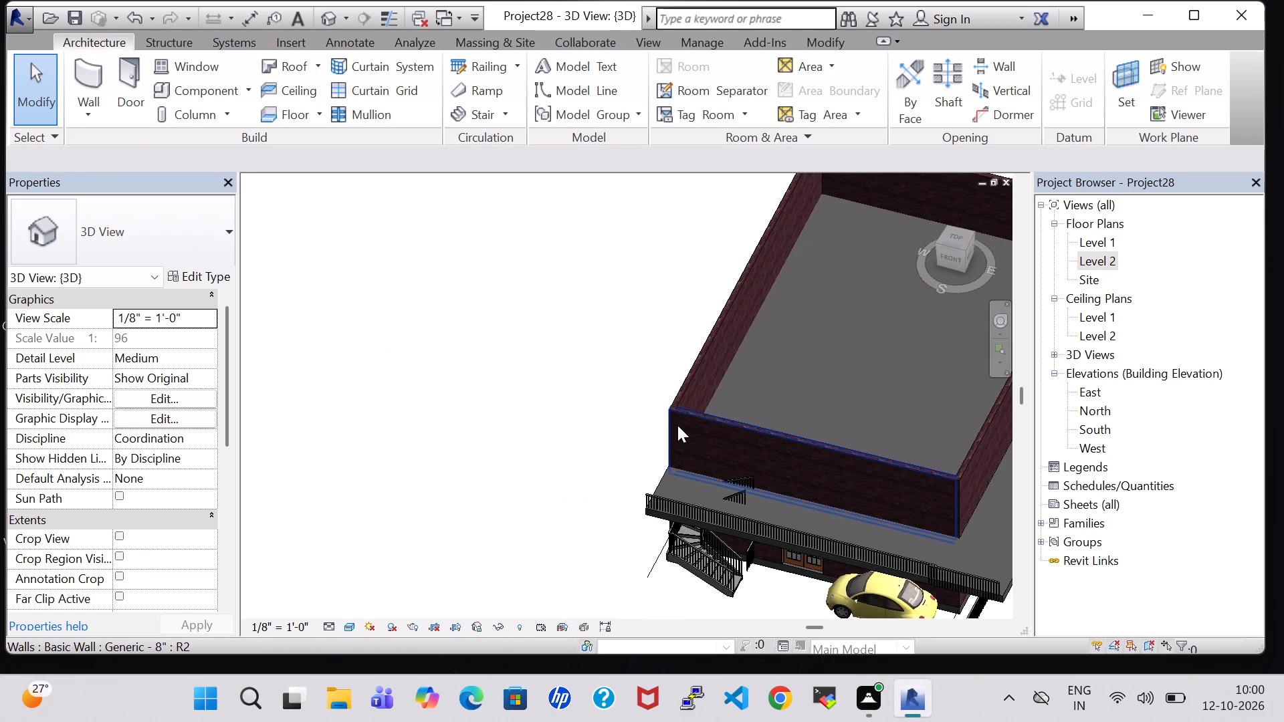
pyautogui.click(665, 499)
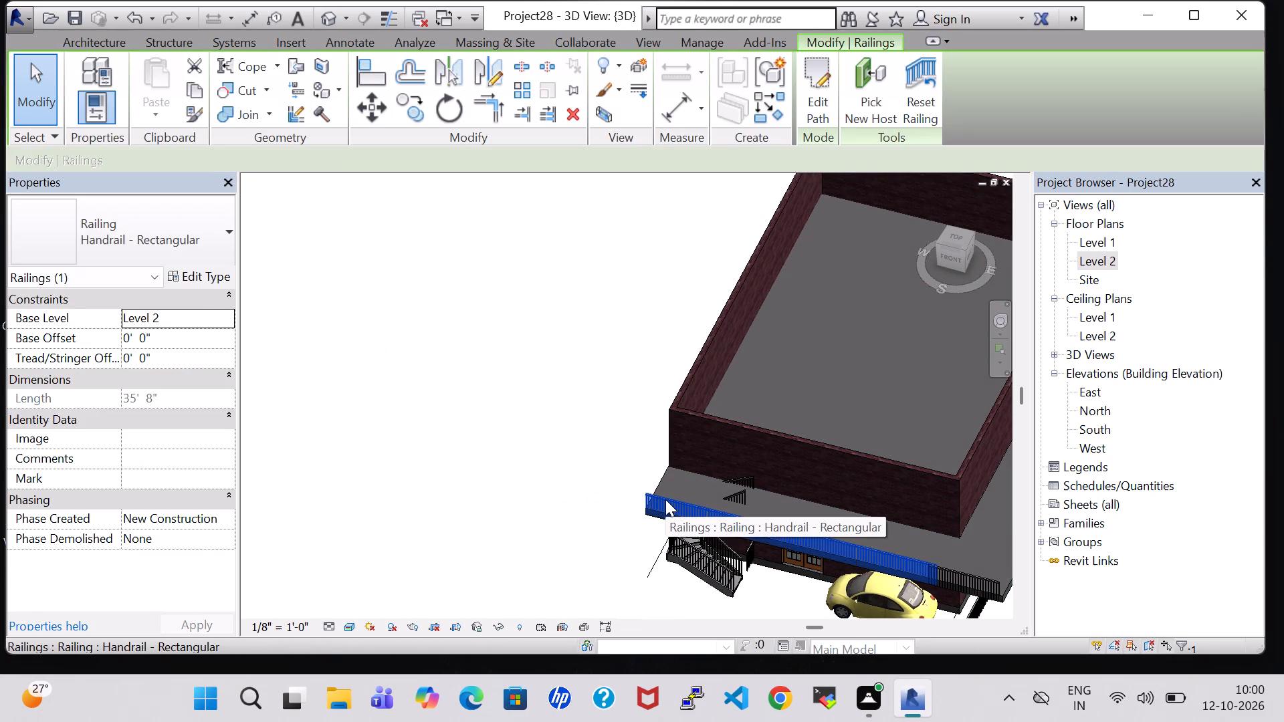
pyautogui.press('Right')
pyautogui.press('Right')
pyautogui.click(625, 479)
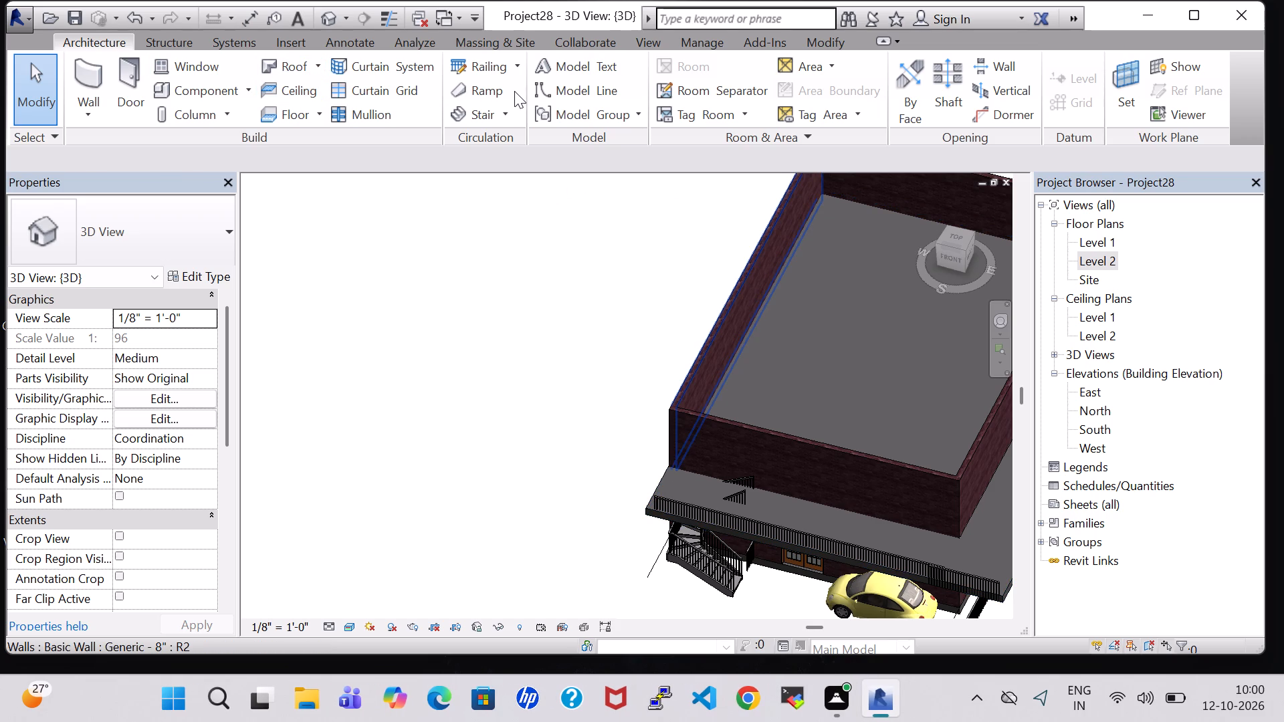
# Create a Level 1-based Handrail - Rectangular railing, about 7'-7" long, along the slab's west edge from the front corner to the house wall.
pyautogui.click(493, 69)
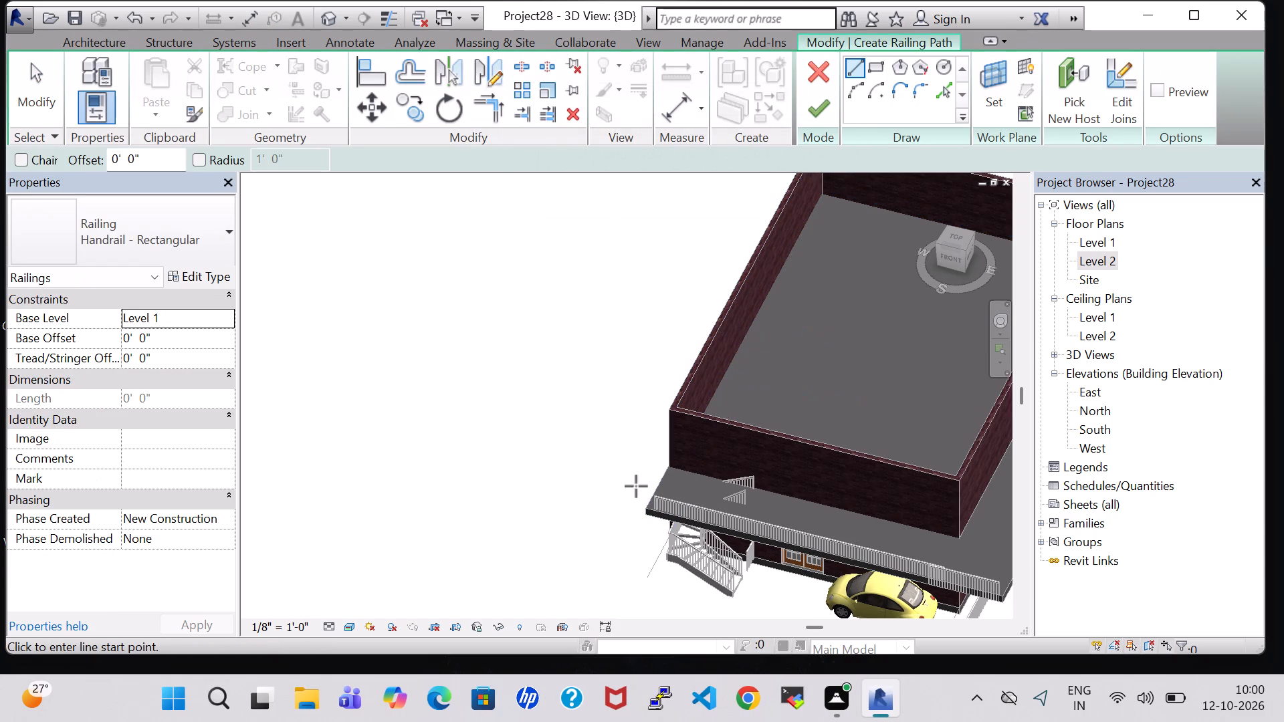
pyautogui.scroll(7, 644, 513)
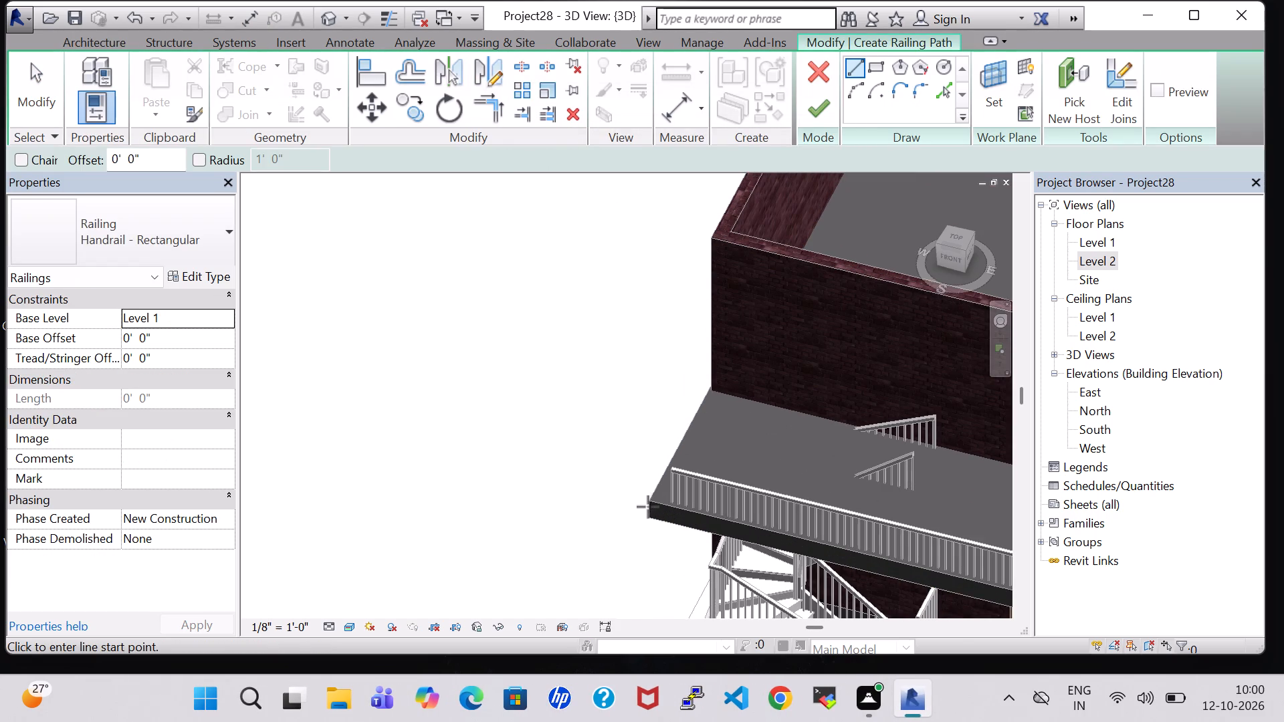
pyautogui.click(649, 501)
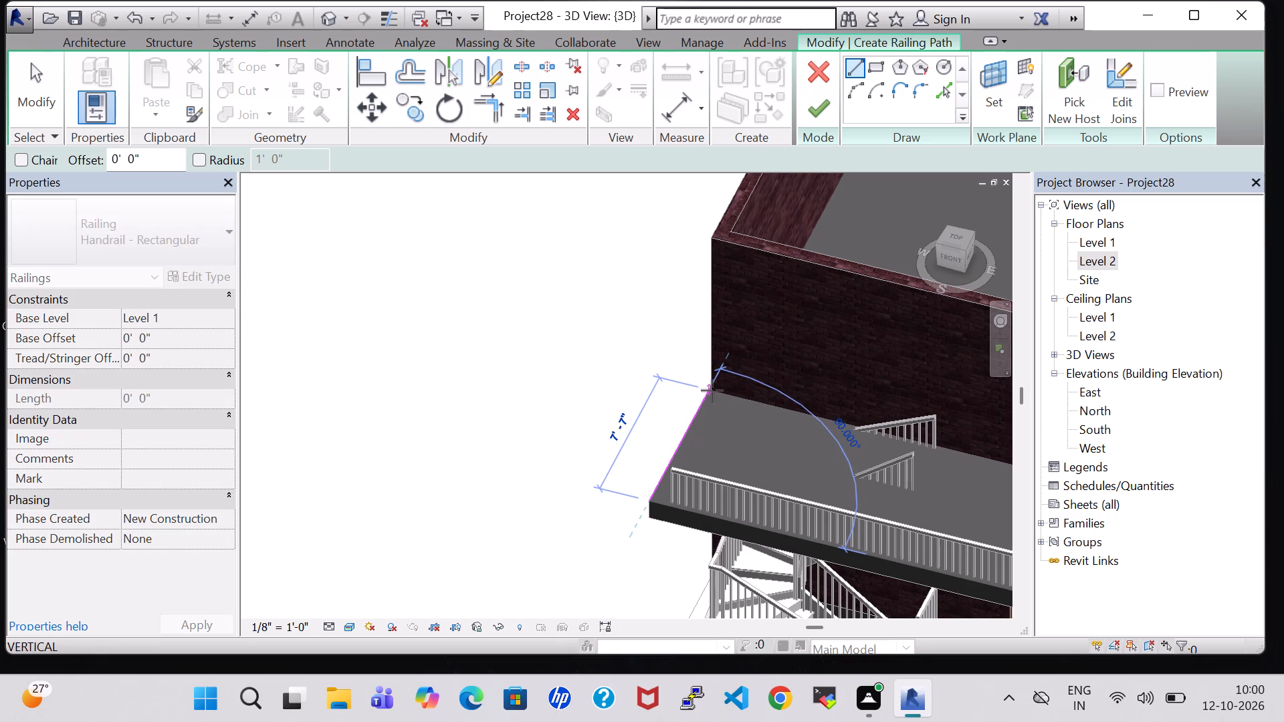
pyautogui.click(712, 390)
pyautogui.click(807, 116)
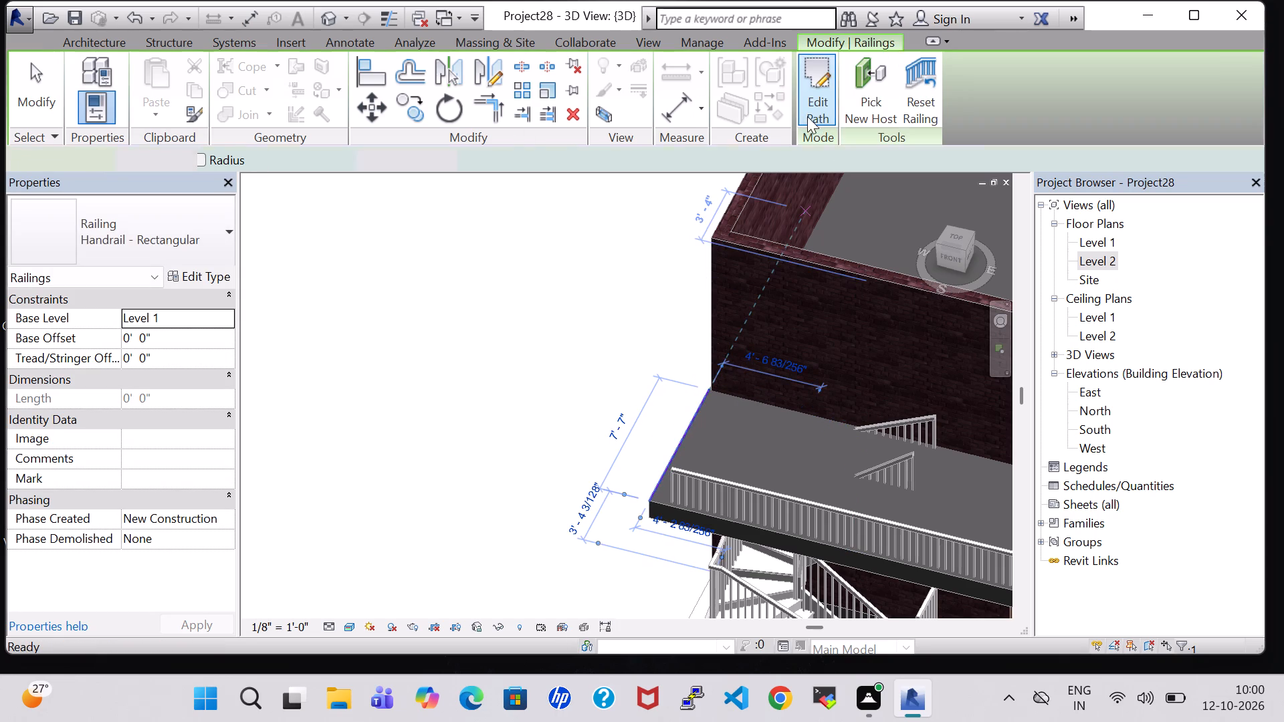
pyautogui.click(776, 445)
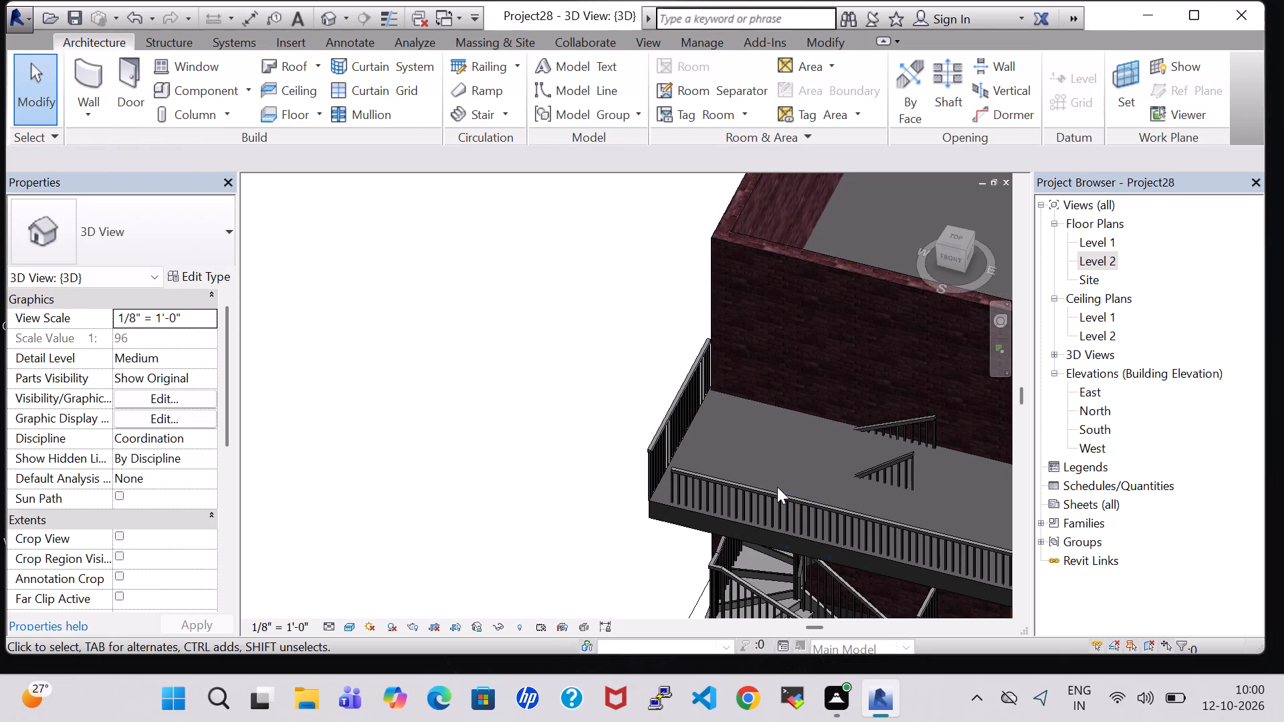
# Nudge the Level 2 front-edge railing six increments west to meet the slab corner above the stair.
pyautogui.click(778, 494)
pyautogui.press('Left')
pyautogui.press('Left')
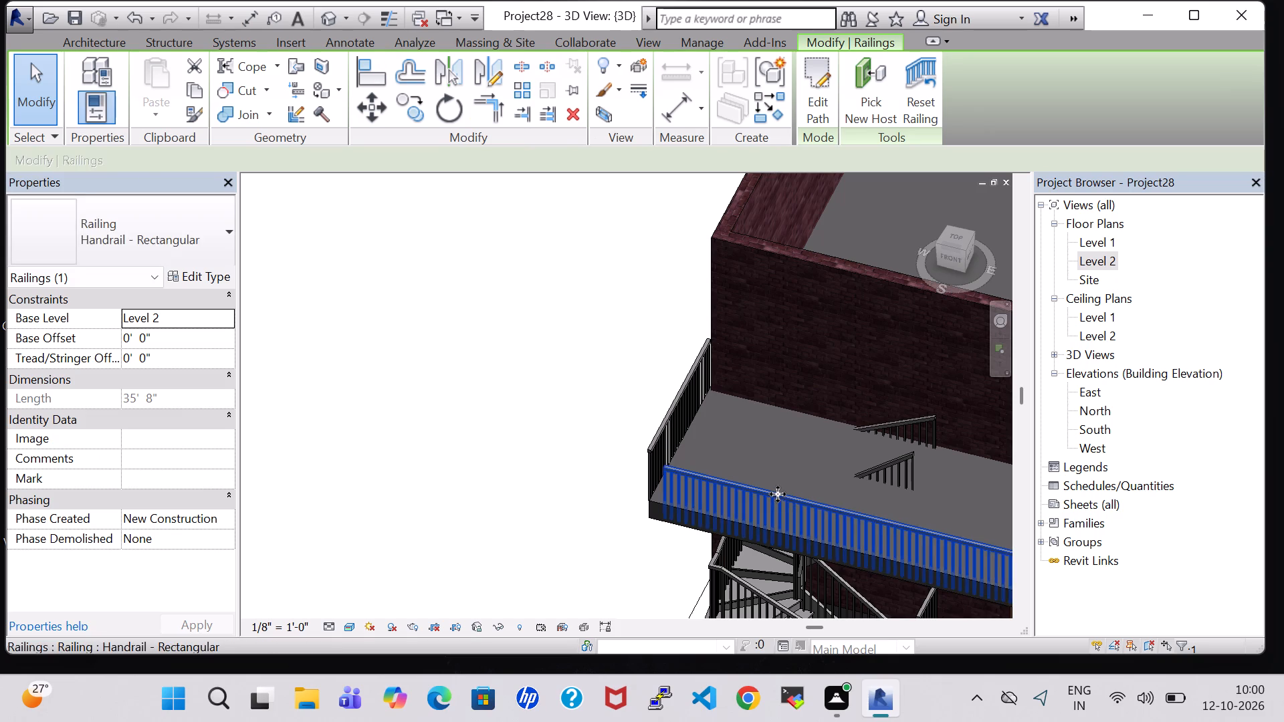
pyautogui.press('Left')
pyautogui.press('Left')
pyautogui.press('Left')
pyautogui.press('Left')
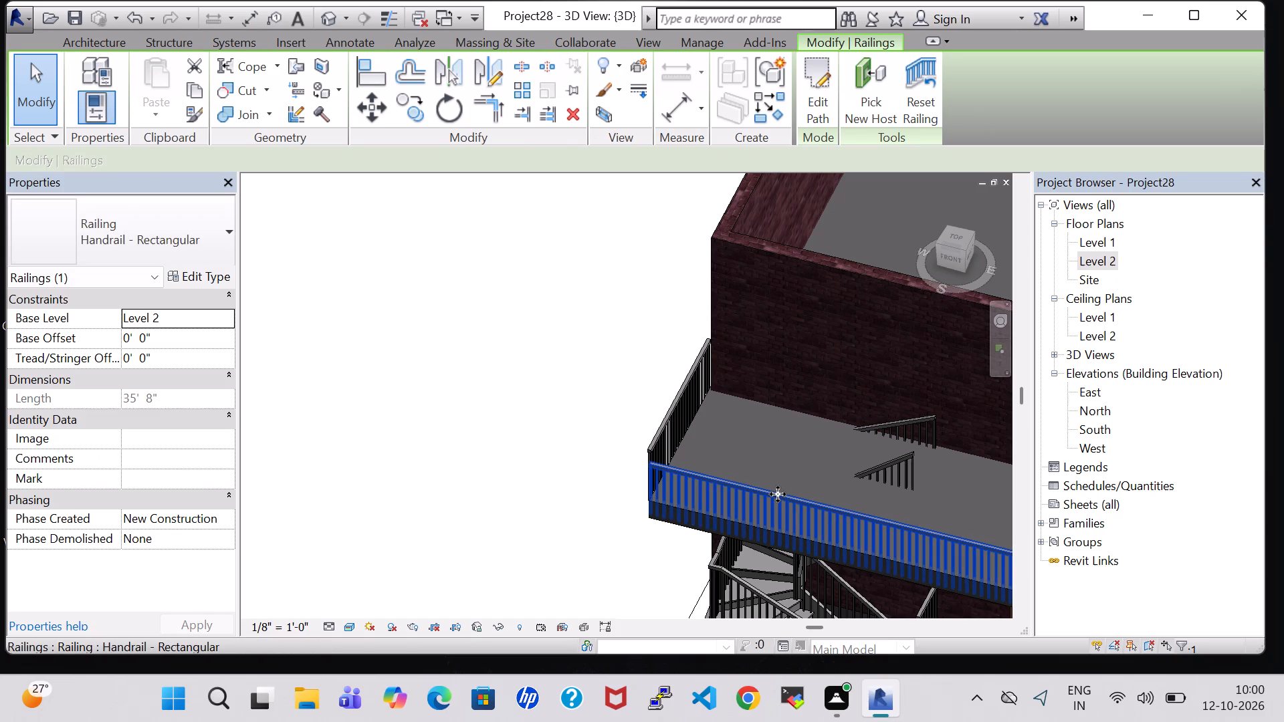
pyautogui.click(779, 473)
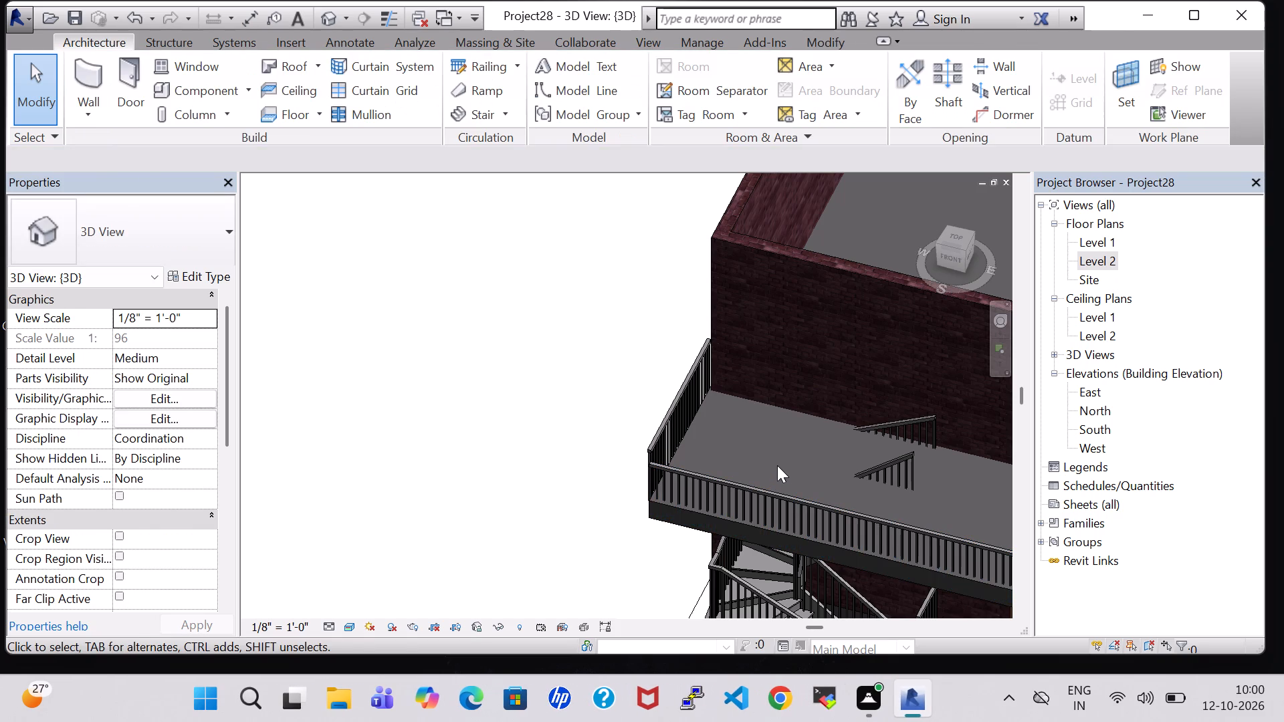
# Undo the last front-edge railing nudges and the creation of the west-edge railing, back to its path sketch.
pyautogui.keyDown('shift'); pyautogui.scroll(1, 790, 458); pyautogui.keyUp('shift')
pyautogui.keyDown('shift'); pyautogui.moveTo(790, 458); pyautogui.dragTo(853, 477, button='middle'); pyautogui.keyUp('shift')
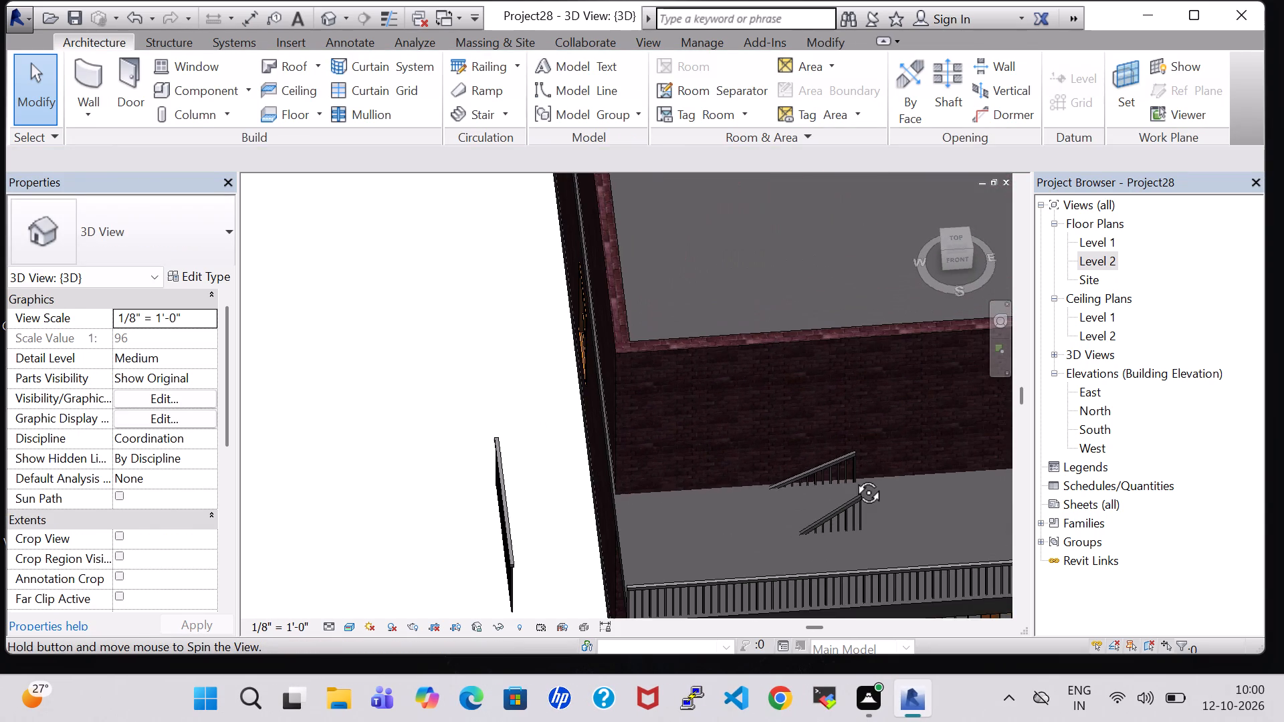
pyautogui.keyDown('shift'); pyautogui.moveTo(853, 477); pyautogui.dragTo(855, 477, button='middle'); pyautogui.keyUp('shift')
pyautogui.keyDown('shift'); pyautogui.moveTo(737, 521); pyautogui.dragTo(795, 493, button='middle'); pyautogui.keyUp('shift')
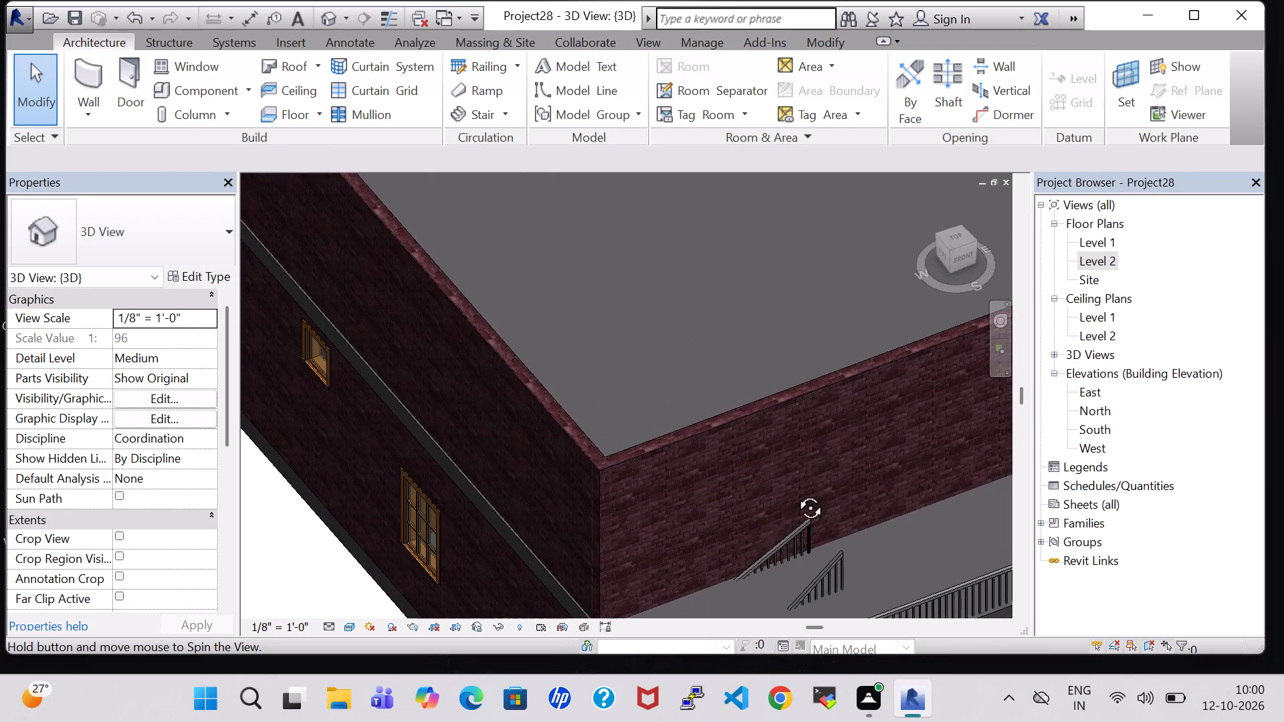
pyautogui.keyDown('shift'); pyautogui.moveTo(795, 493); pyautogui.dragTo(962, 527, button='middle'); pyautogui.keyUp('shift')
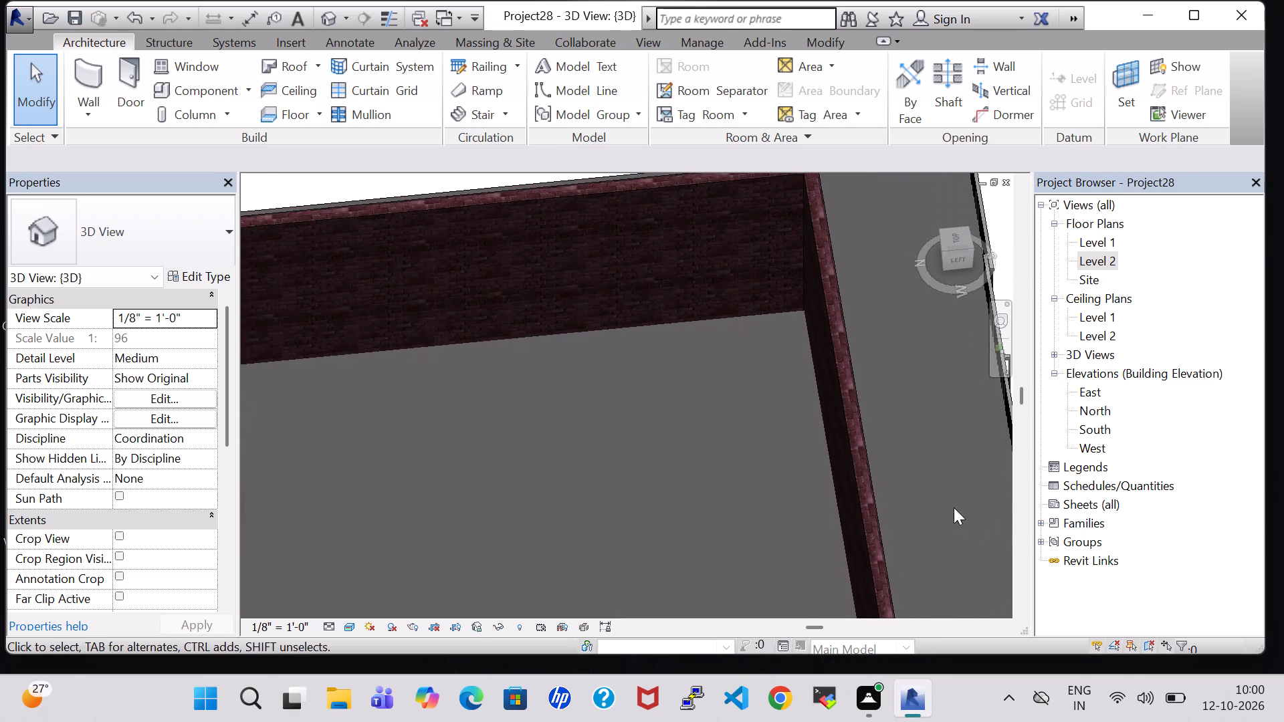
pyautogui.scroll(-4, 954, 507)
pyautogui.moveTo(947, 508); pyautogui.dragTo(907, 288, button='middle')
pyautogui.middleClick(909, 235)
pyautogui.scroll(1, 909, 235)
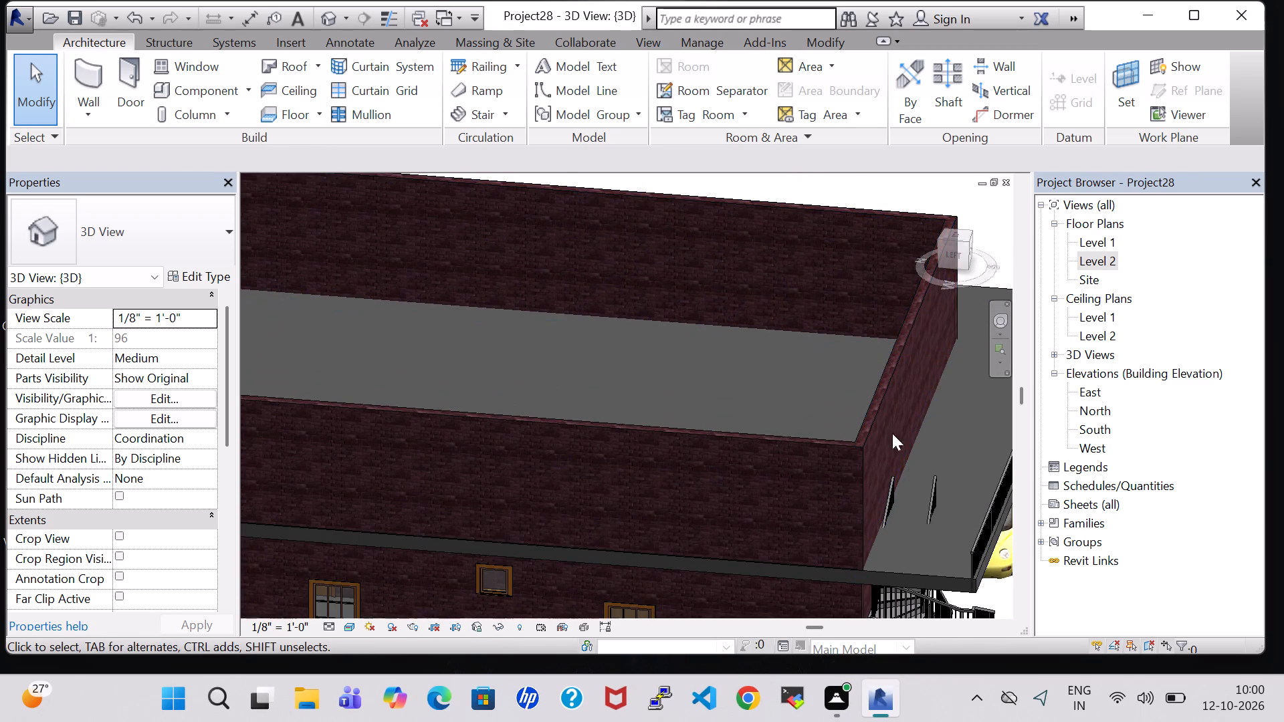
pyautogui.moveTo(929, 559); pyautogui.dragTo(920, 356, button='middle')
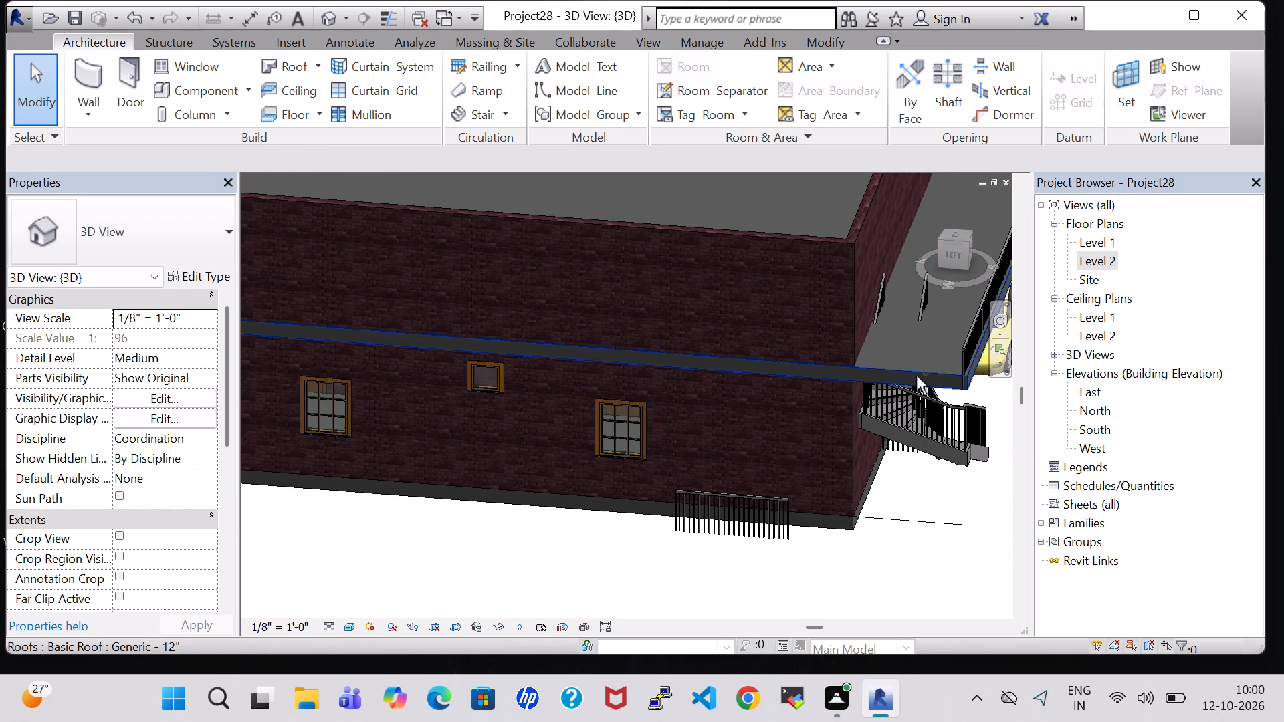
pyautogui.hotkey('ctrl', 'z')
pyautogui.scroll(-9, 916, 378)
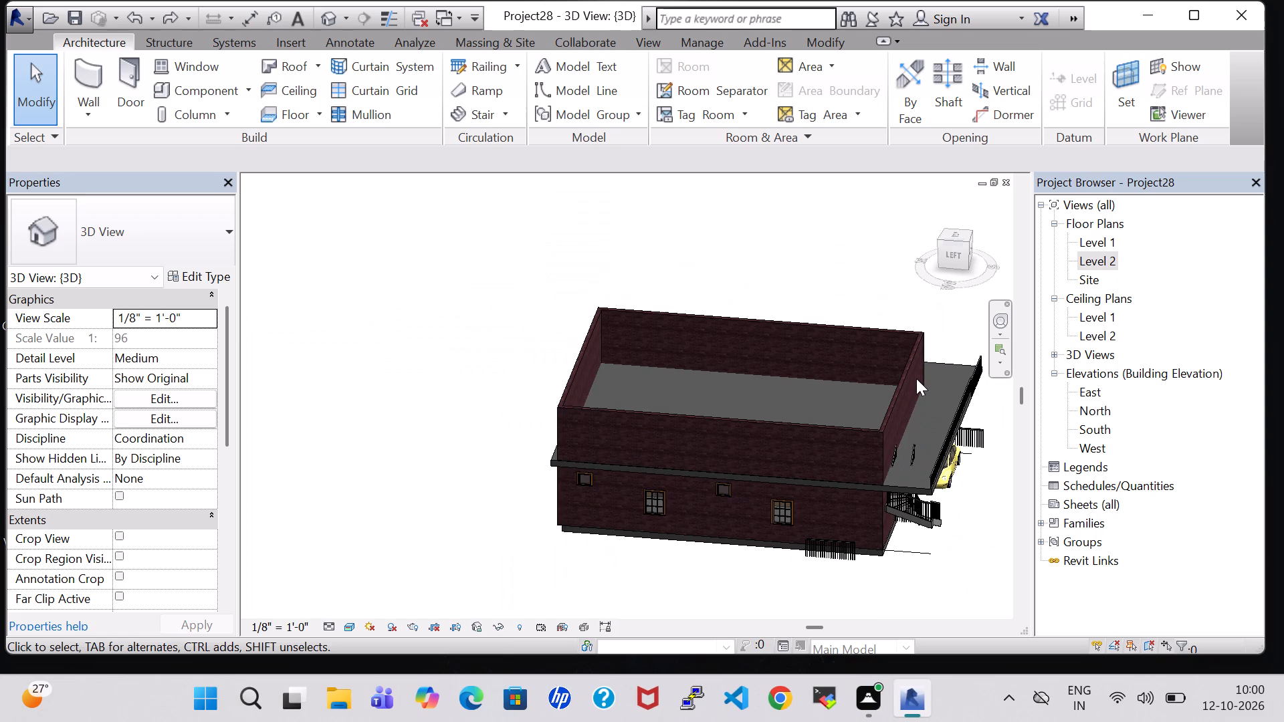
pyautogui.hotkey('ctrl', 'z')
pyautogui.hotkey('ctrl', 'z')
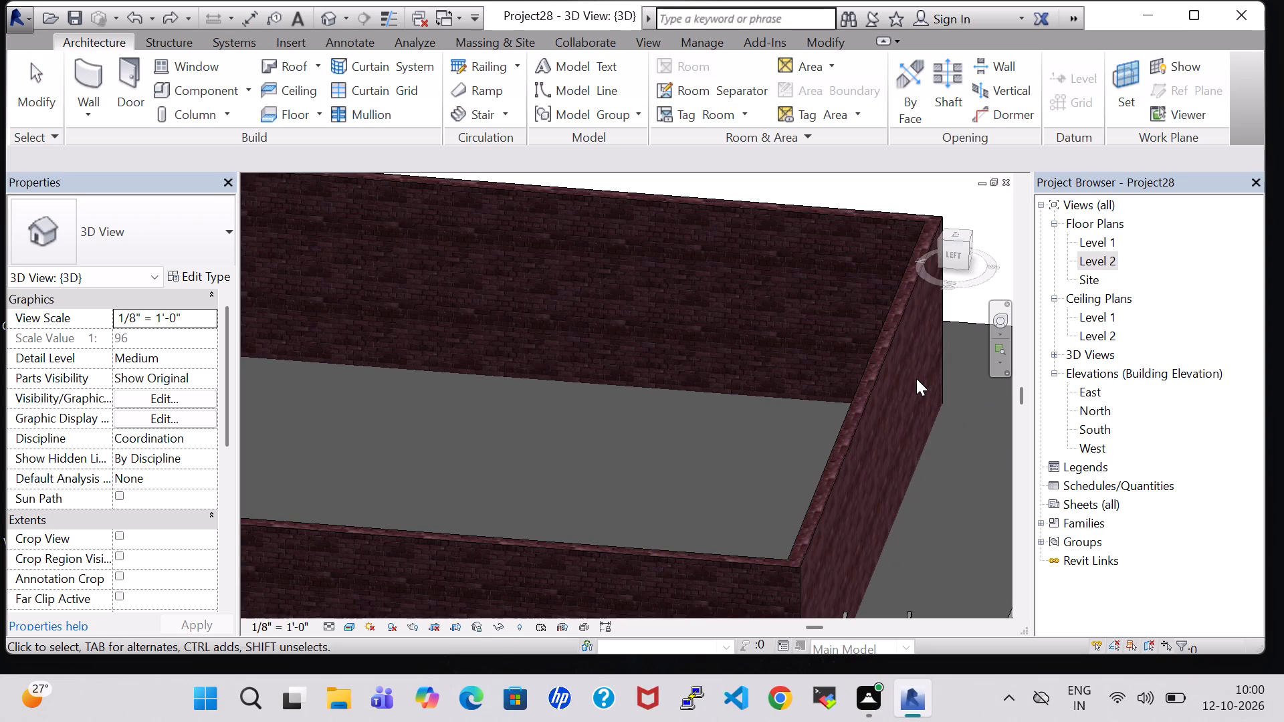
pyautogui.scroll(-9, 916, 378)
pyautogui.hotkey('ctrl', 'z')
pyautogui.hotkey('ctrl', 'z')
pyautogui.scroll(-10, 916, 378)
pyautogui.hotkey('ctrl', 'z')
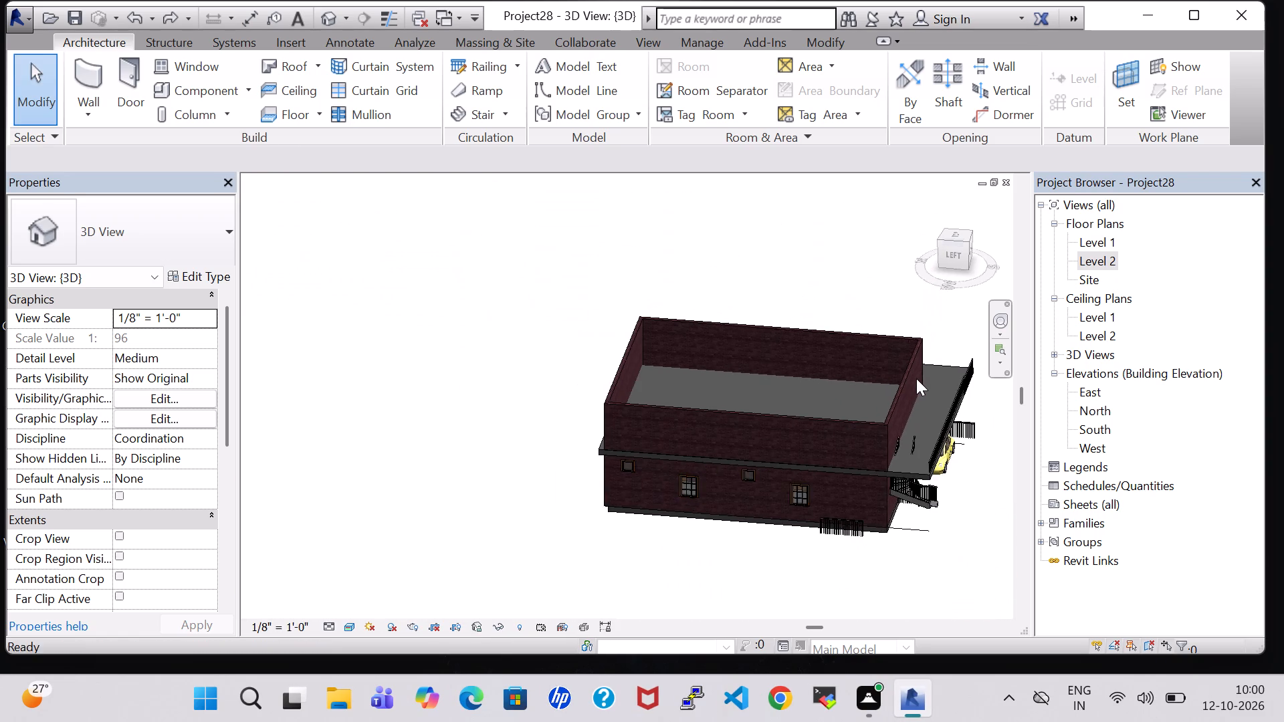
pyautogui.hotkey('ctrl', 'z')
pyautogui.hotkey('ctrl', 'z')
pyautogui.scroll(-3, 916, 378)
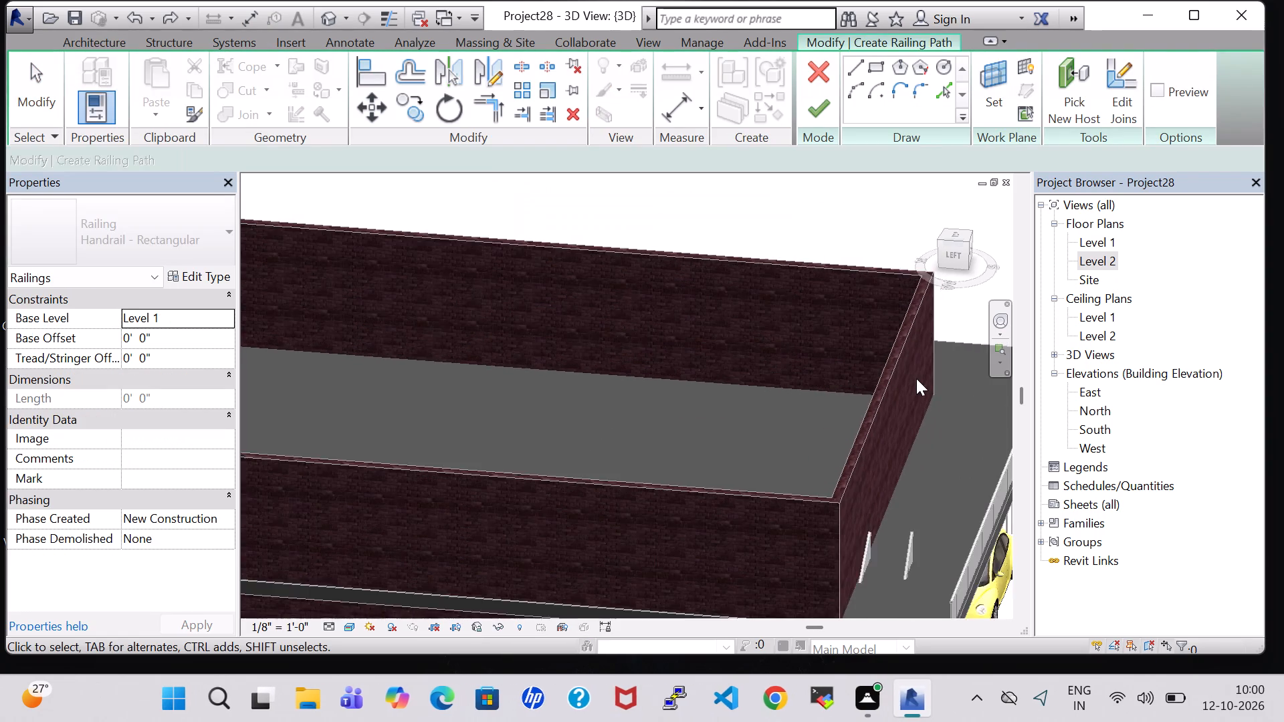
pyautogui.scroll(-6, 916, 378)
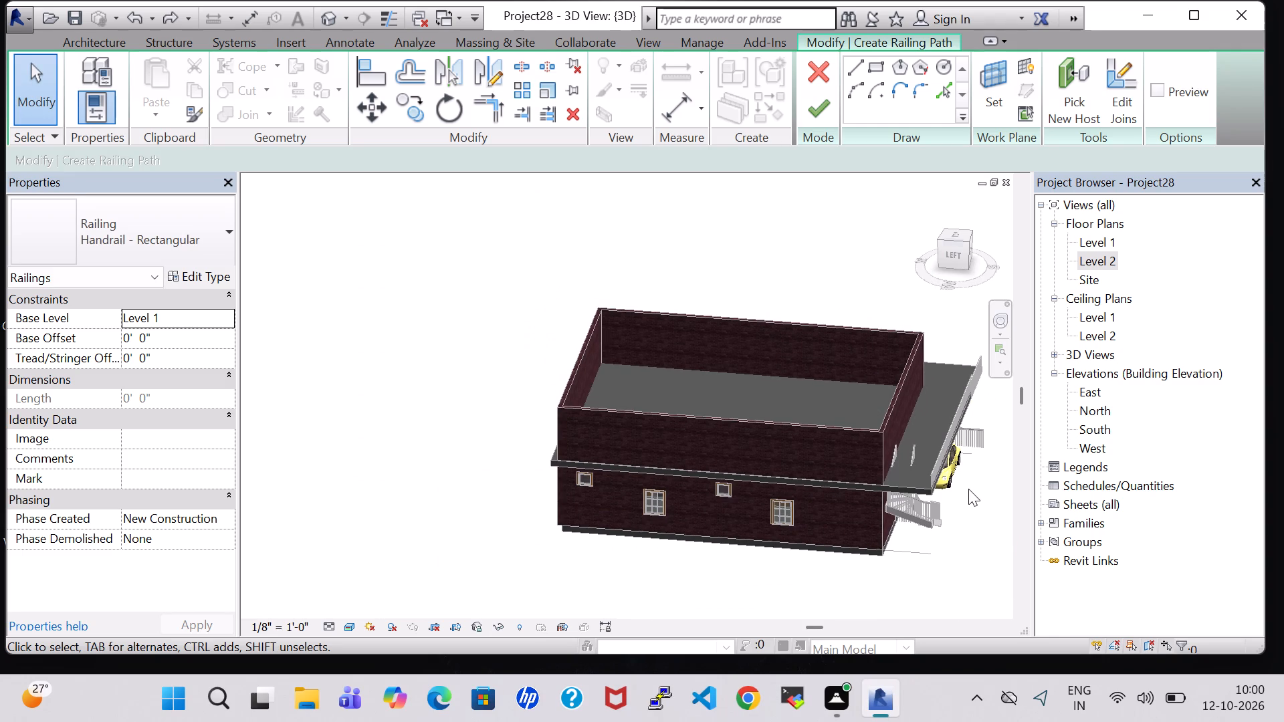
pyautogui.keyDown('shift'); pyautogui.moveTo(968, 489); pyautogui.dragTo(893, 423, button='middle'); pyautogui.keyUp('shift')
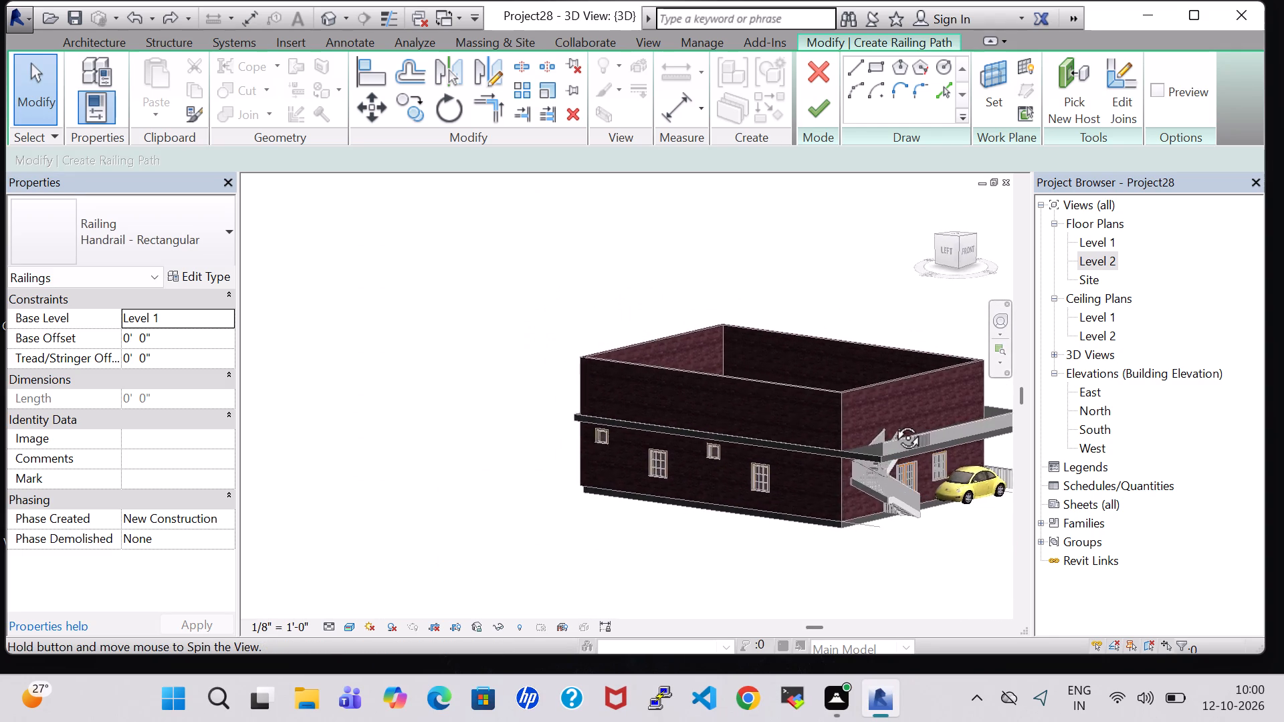
# Discard the empty railing path sketch without creating a railing.
pyautogui.keyDown('shift'); pyautogui.moveTo(893, 423); pyautogui.dragTo(801, 416, button='middle'); pyautogui.keyUp('shift')
pyautogui.keyDown('shift'); pyautogui.moveTo(866, 535); pyautogui.dragTo(774, 524, button='middle'); pyautogui.keyUp('shift')
pyautogui.scroll(1, 932, 561)
pyautogui.click(948, 249)
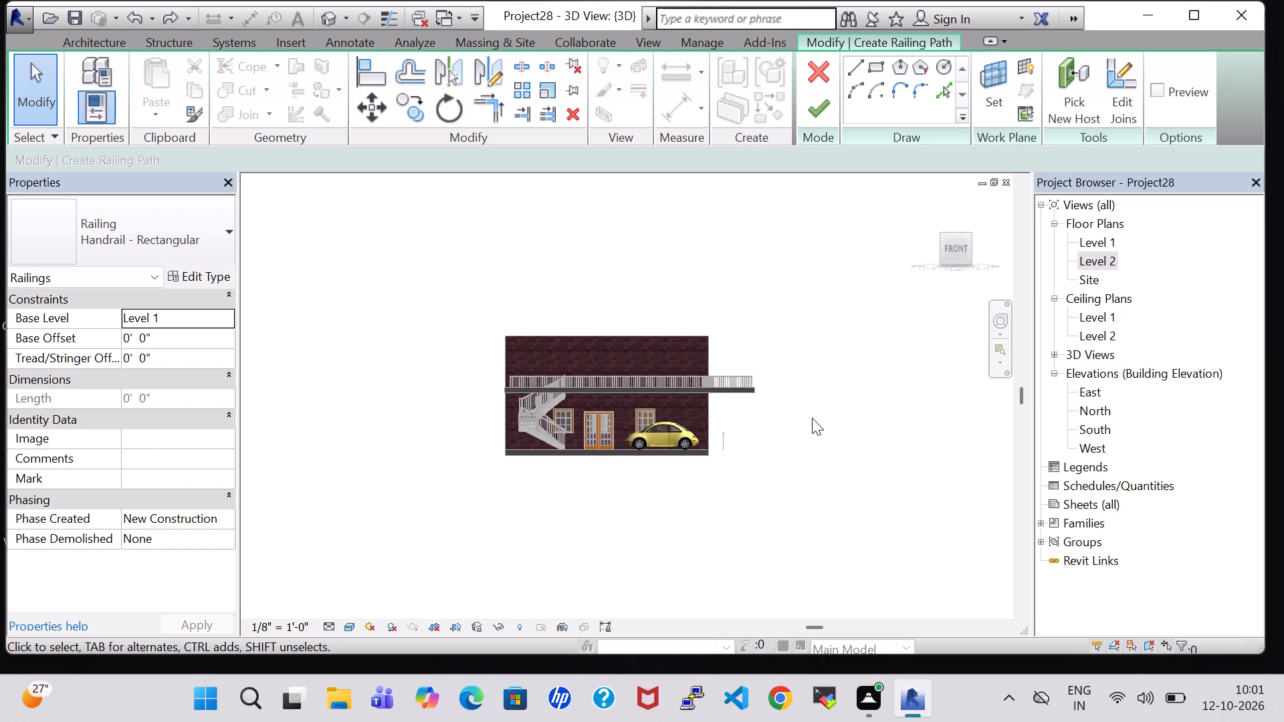
pyautogui.keyDown('shift'); pyautogui.moveTo(812, 418); pyautogui.dragTo(763, 616, button='middle'); pyautogui.keyUp('shift')
pyautogui.keyDown('shift'); pyautogui.scroll(1, 812, 418); pyautogui.keyUp('shift')
pyautogui.keyDown('shift'); pyautogui.middleClick(763, 616); pyautogui.keyUp('shift')
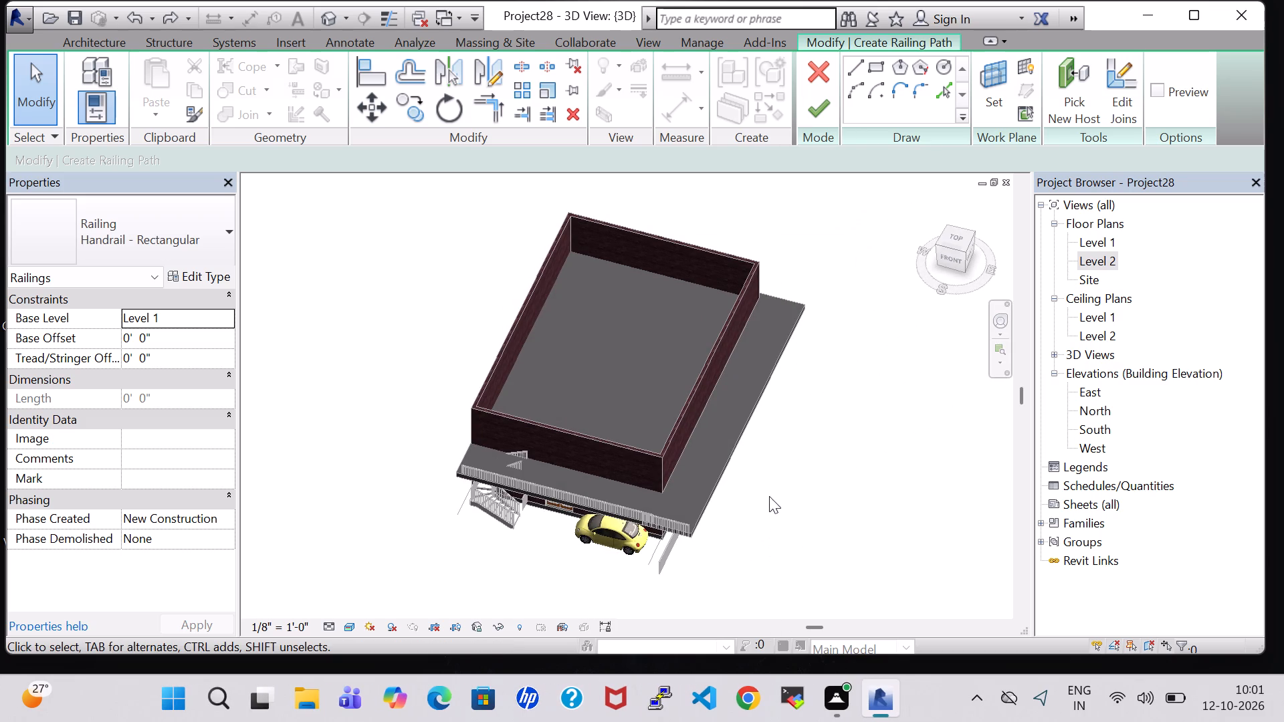
pyautogui.click(666, 558)
pyautogui.click(819, 104)
pyautogui.click(1154, 626)
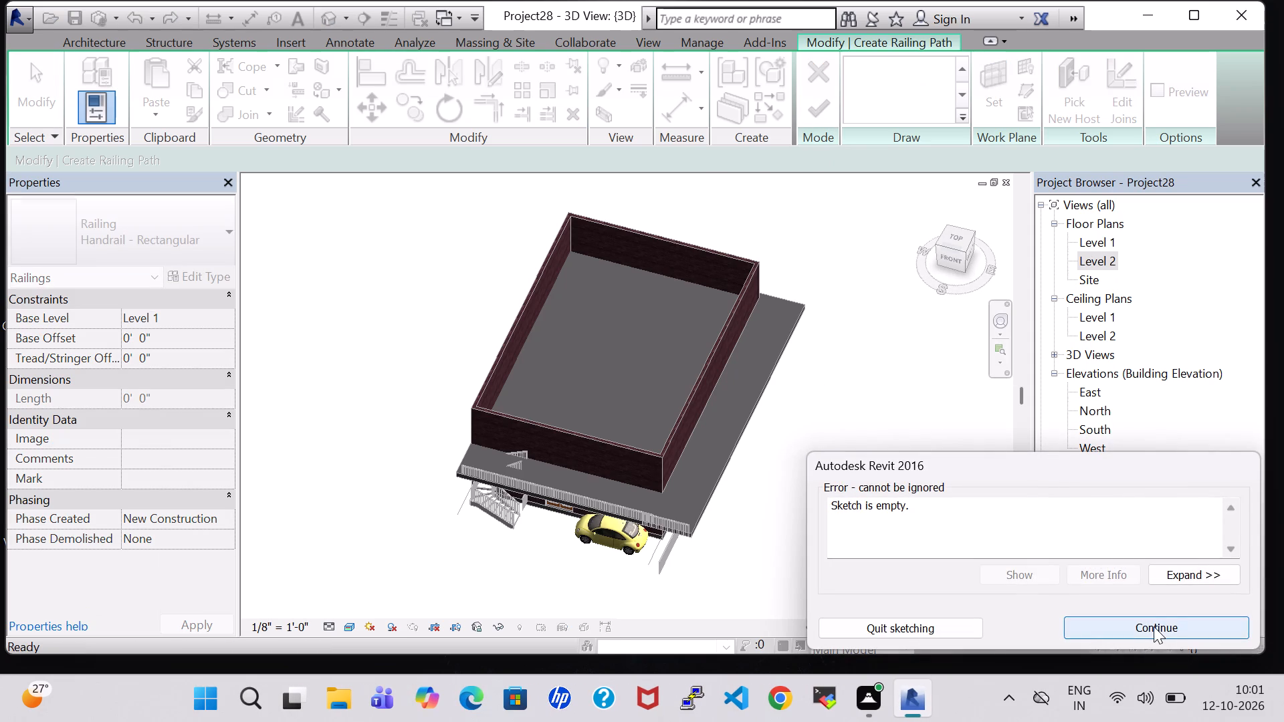
pyautogui.click(823, 62)
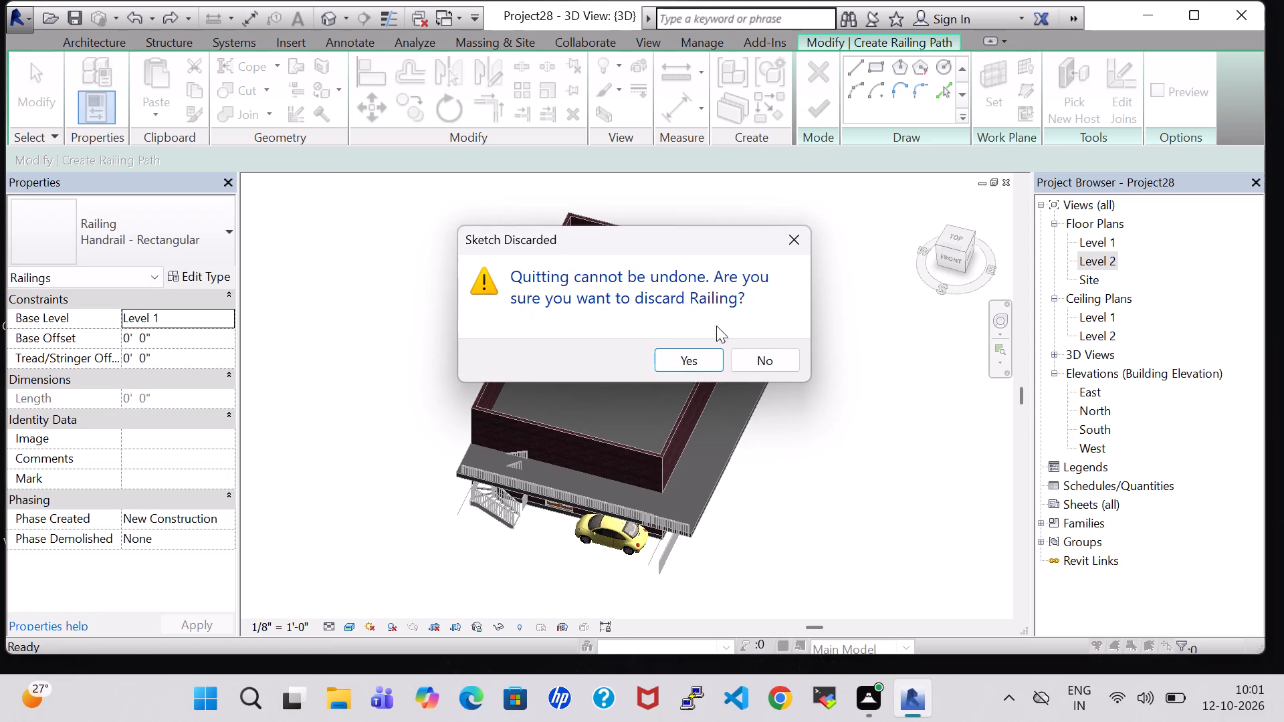
pyautogui.click(692, 357)
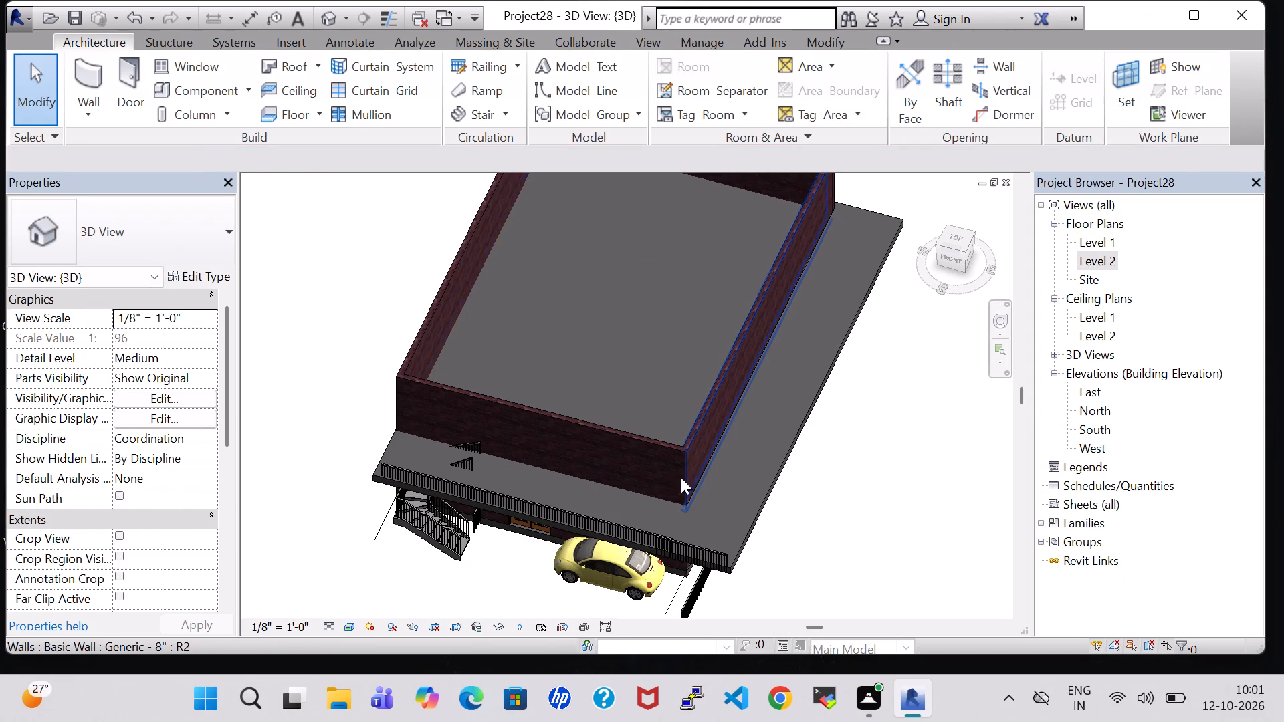
# Delete the long Level 1-based railing running beneath the slab's east side, next to the car.
pyautogui.click(688, 609)
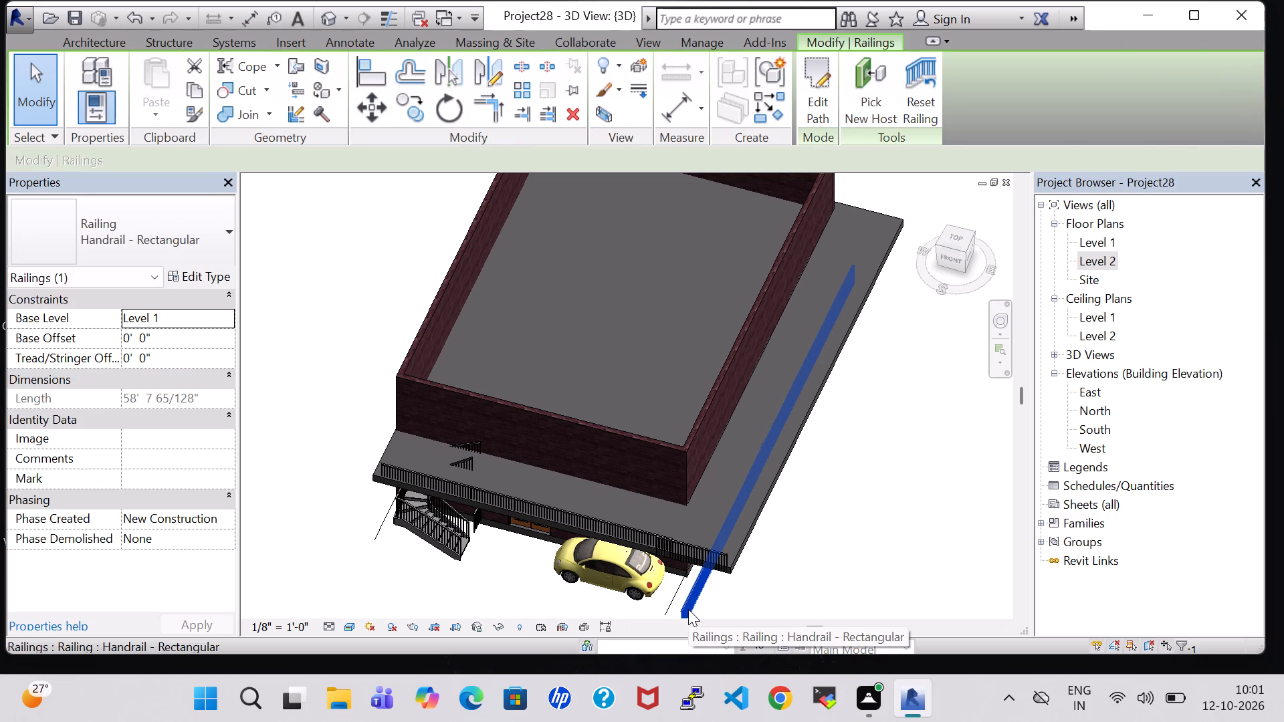
pyautogui.press('Delete')
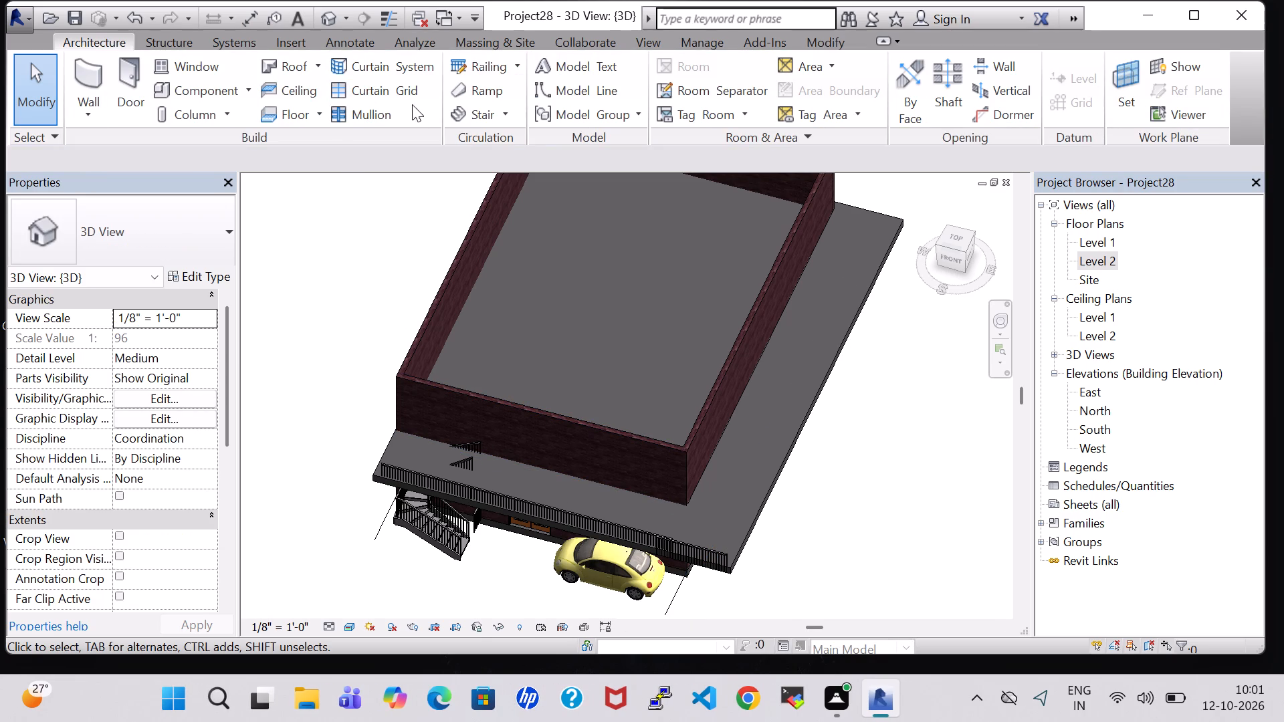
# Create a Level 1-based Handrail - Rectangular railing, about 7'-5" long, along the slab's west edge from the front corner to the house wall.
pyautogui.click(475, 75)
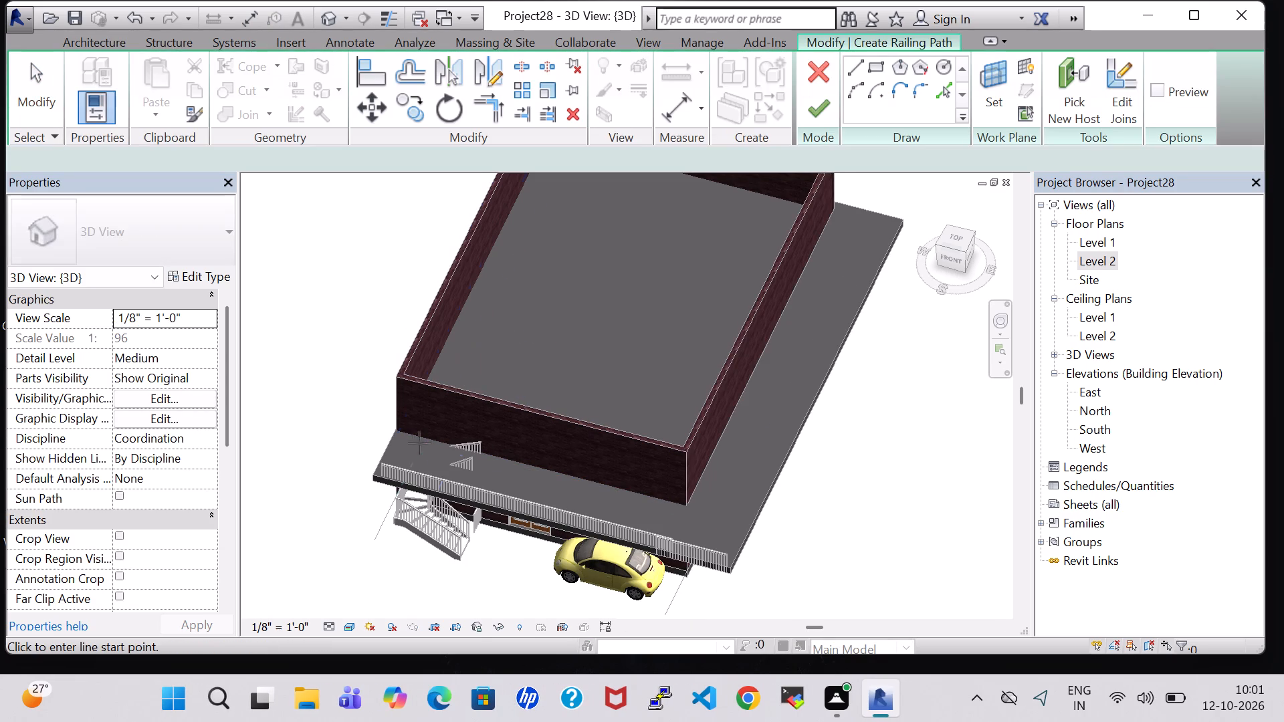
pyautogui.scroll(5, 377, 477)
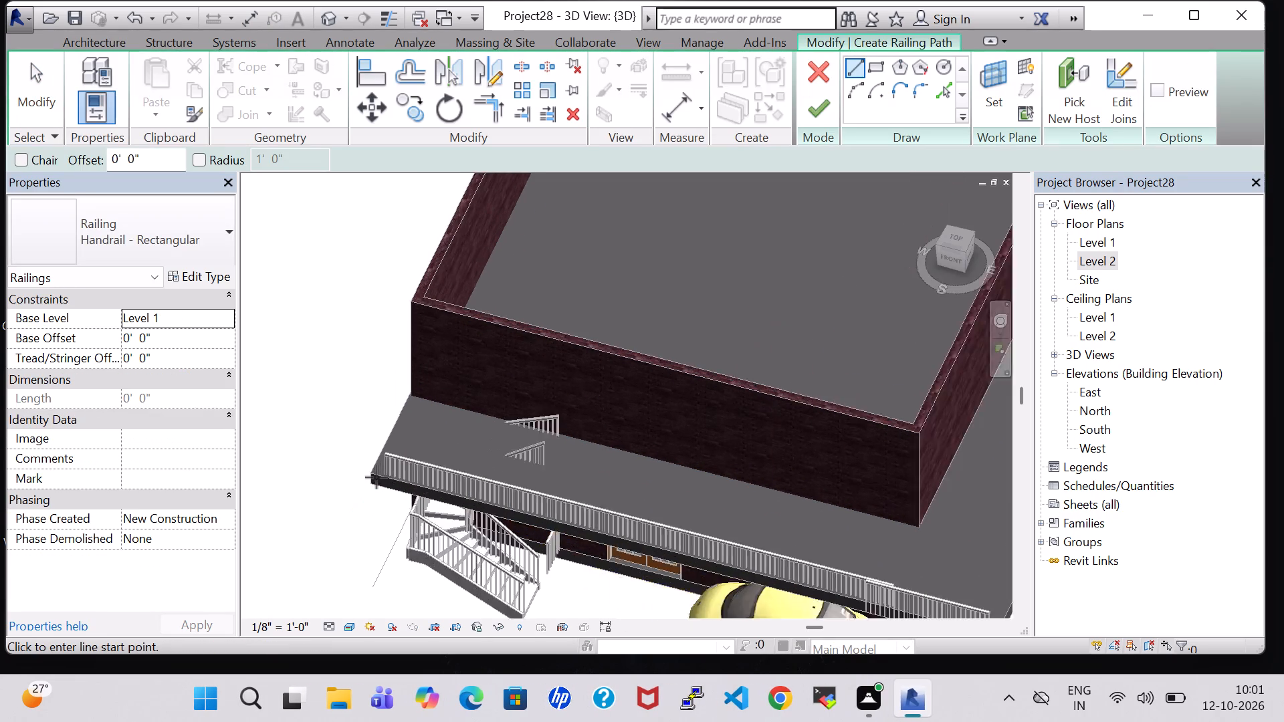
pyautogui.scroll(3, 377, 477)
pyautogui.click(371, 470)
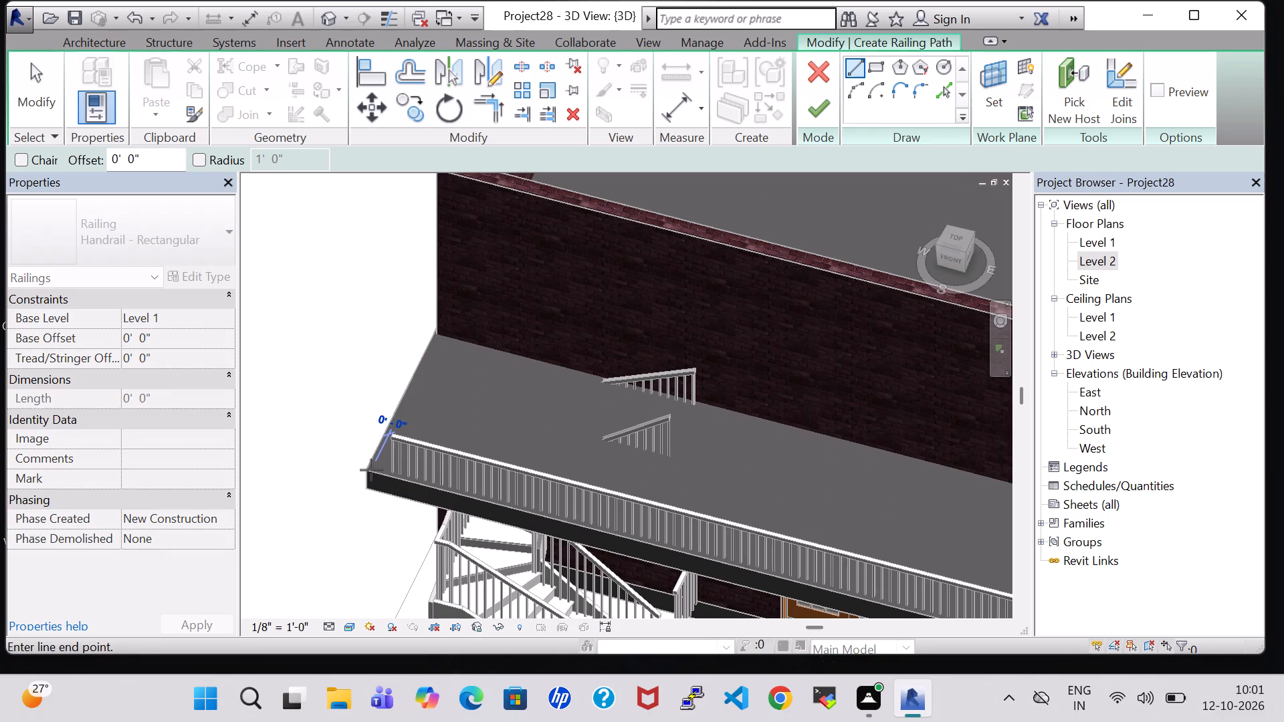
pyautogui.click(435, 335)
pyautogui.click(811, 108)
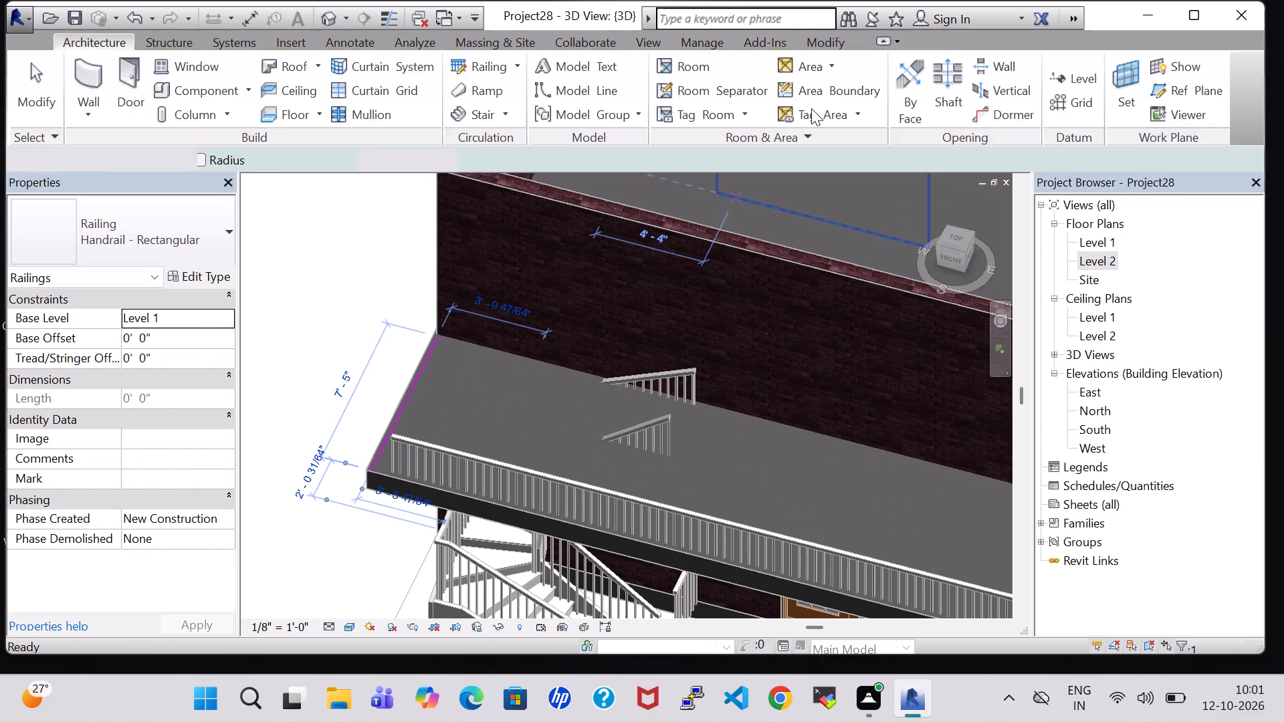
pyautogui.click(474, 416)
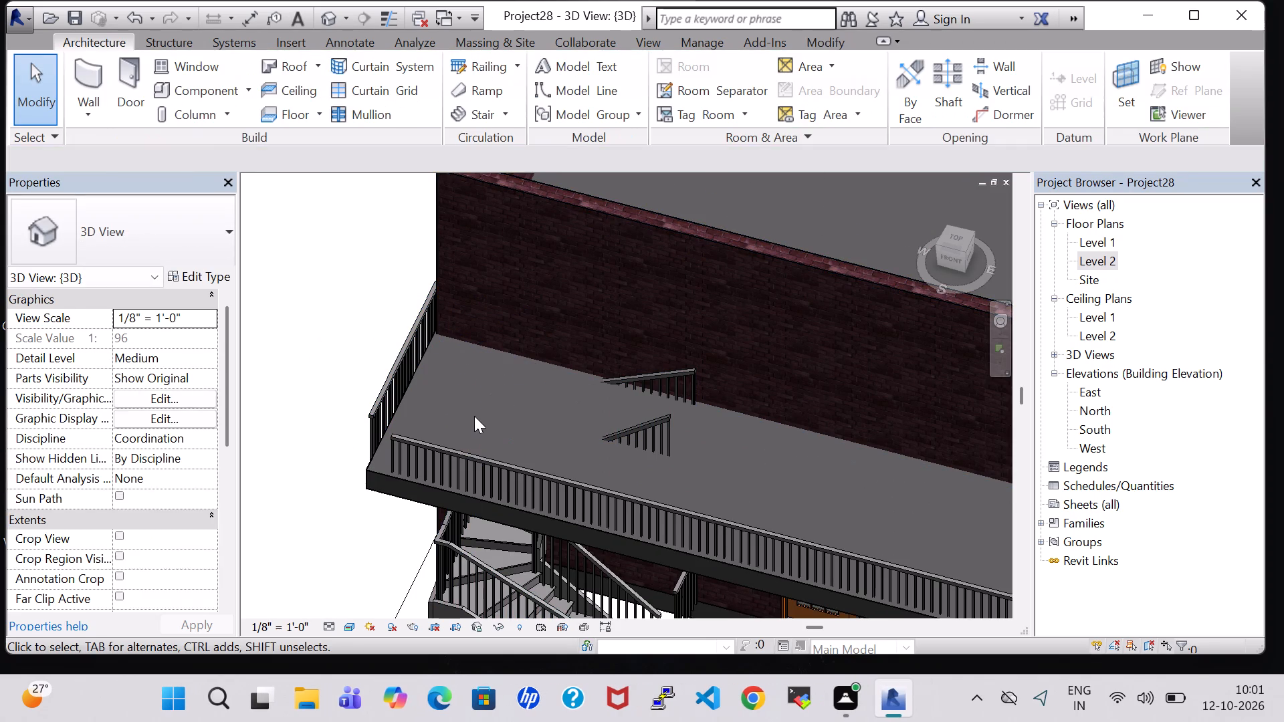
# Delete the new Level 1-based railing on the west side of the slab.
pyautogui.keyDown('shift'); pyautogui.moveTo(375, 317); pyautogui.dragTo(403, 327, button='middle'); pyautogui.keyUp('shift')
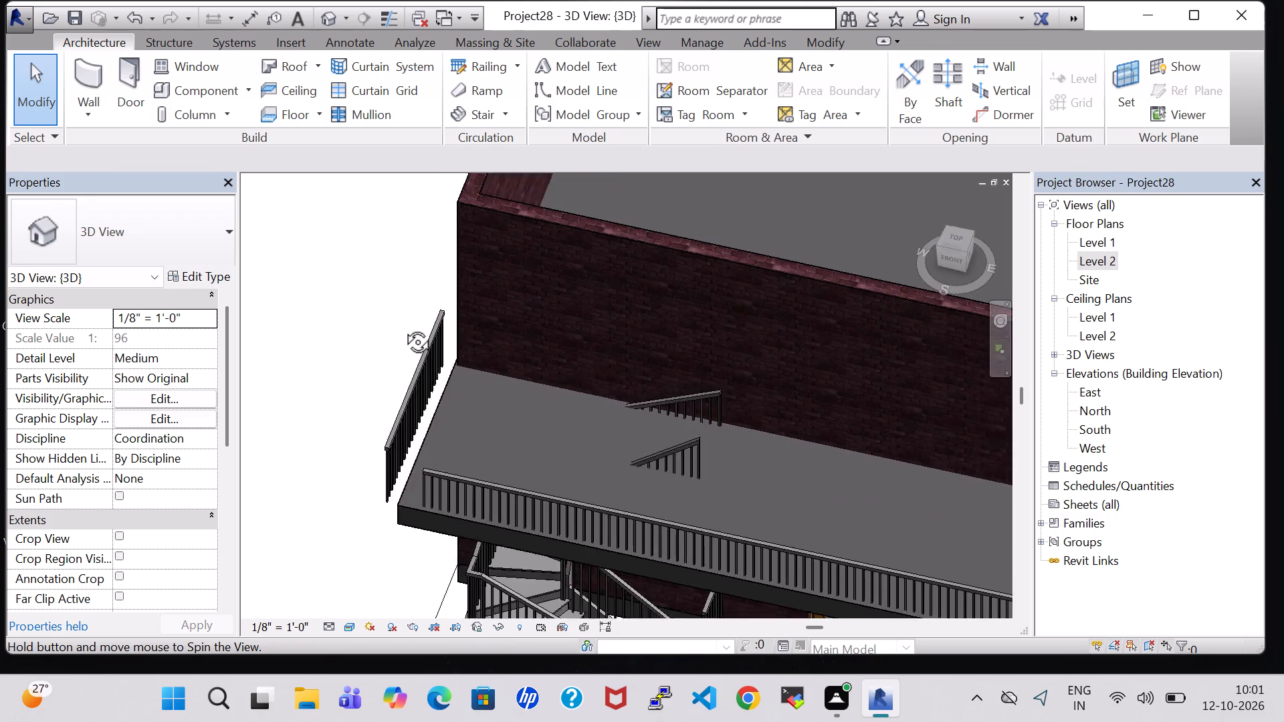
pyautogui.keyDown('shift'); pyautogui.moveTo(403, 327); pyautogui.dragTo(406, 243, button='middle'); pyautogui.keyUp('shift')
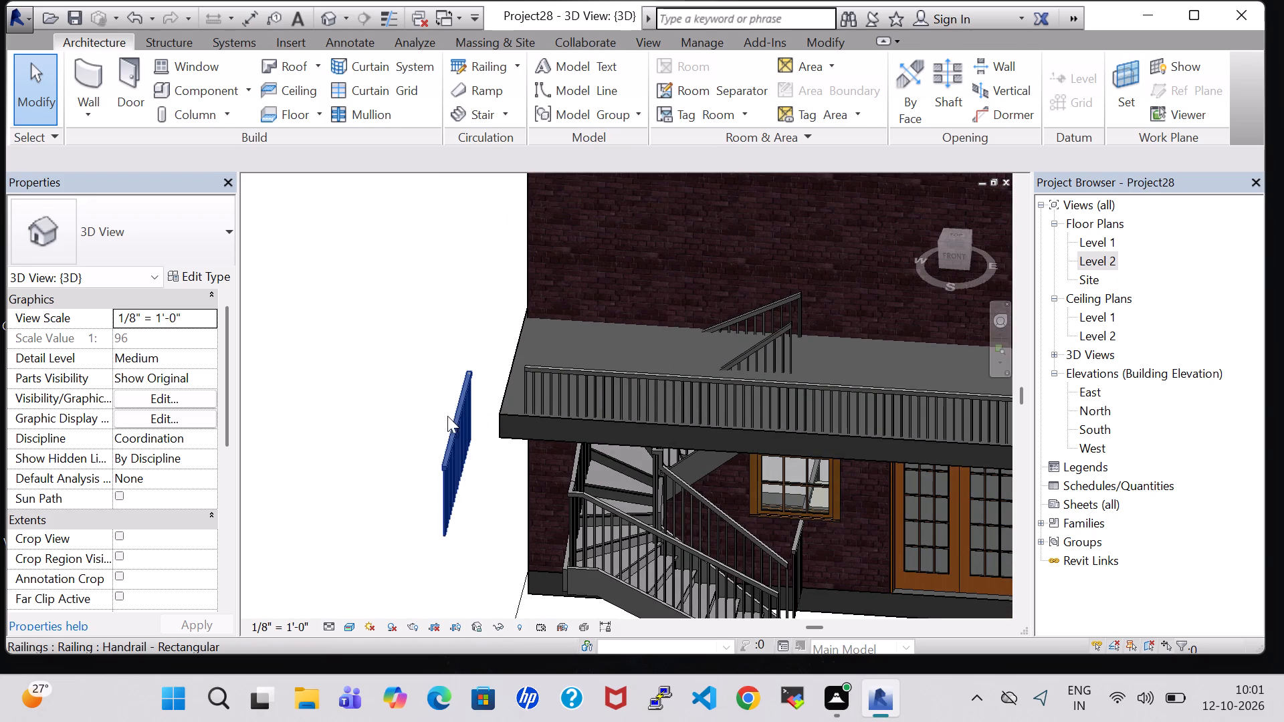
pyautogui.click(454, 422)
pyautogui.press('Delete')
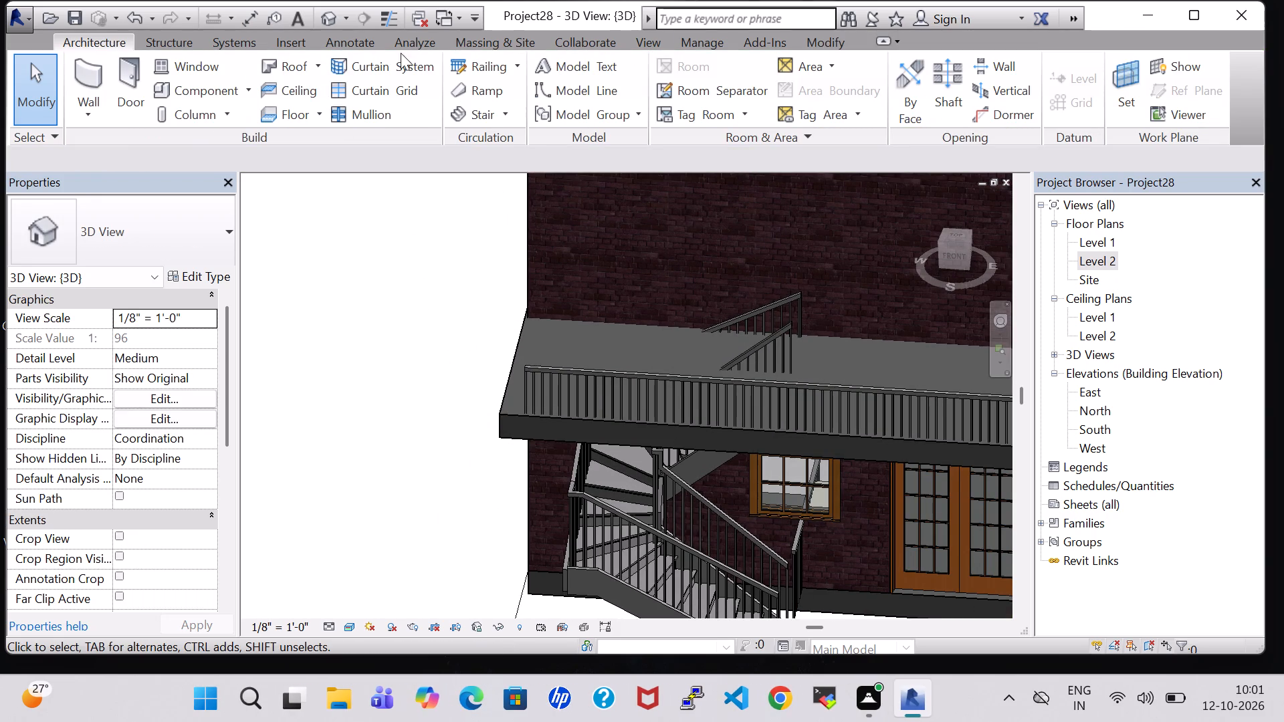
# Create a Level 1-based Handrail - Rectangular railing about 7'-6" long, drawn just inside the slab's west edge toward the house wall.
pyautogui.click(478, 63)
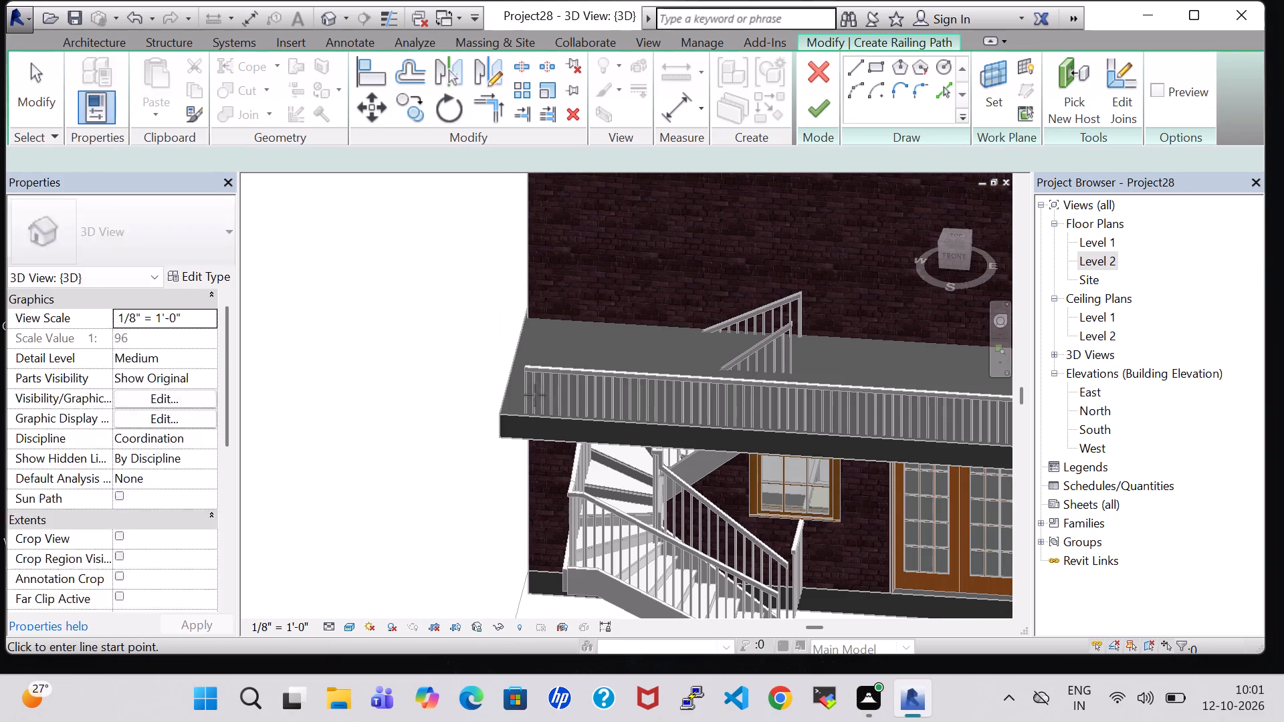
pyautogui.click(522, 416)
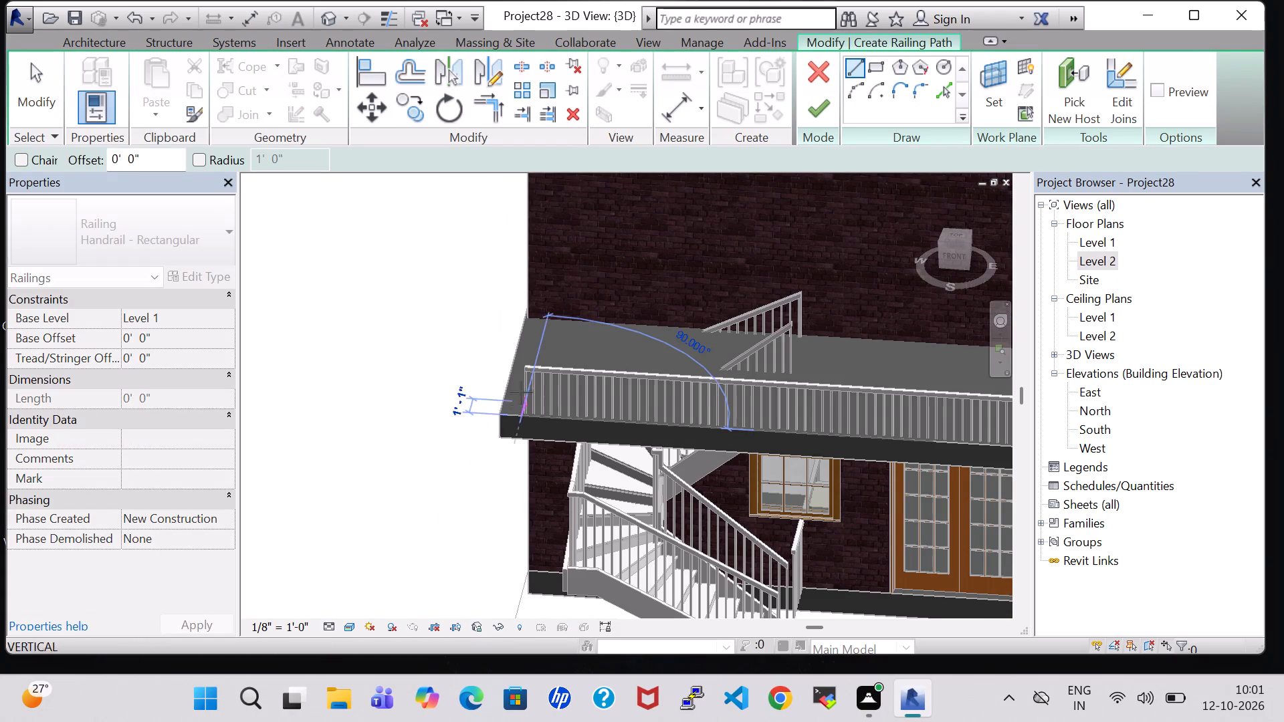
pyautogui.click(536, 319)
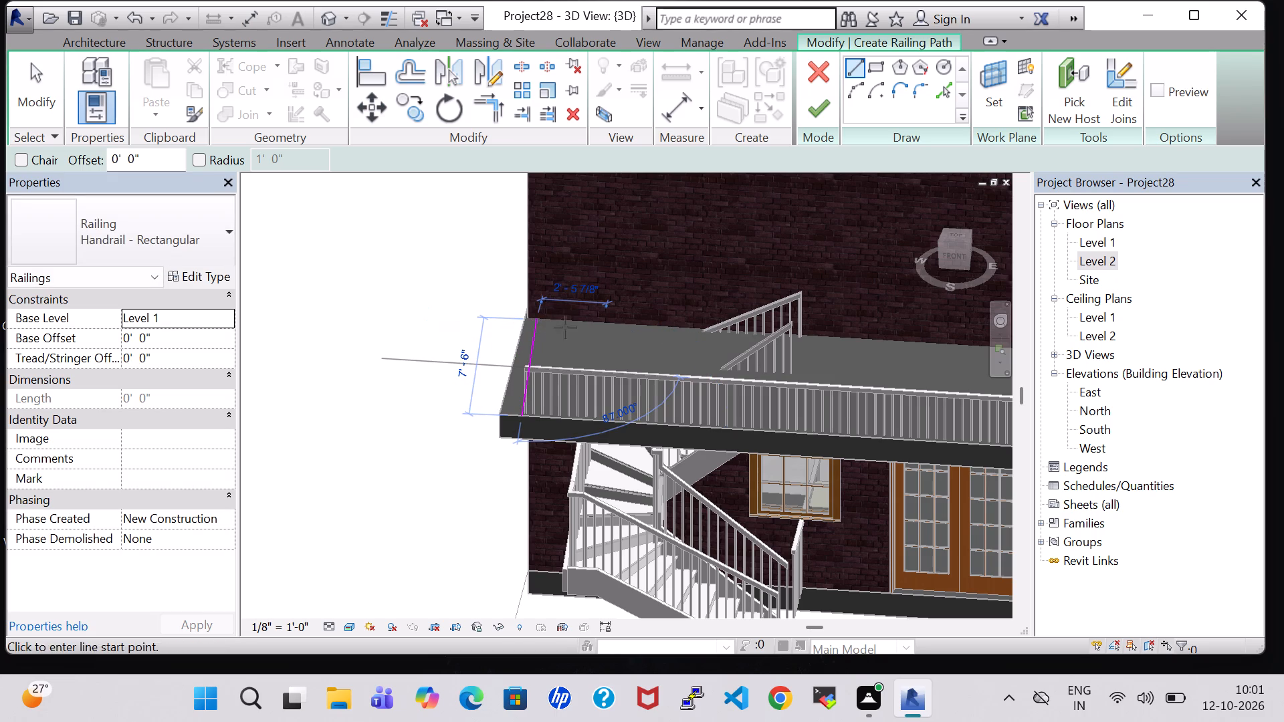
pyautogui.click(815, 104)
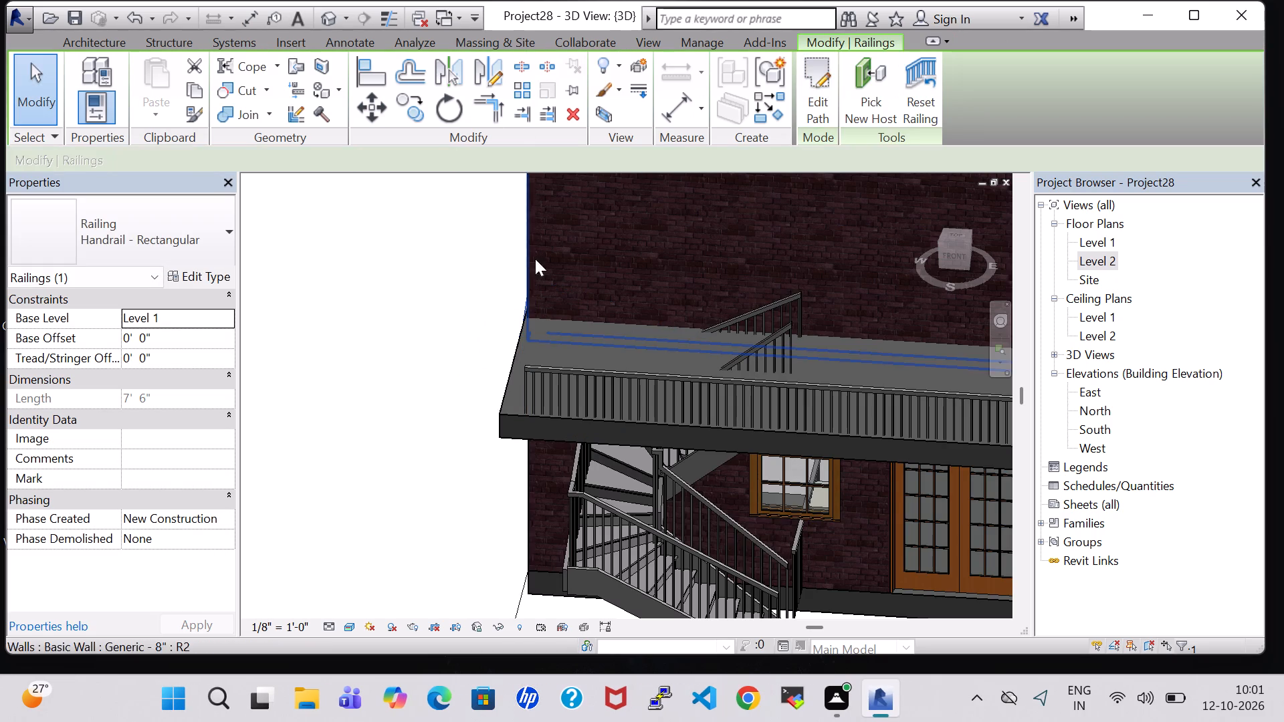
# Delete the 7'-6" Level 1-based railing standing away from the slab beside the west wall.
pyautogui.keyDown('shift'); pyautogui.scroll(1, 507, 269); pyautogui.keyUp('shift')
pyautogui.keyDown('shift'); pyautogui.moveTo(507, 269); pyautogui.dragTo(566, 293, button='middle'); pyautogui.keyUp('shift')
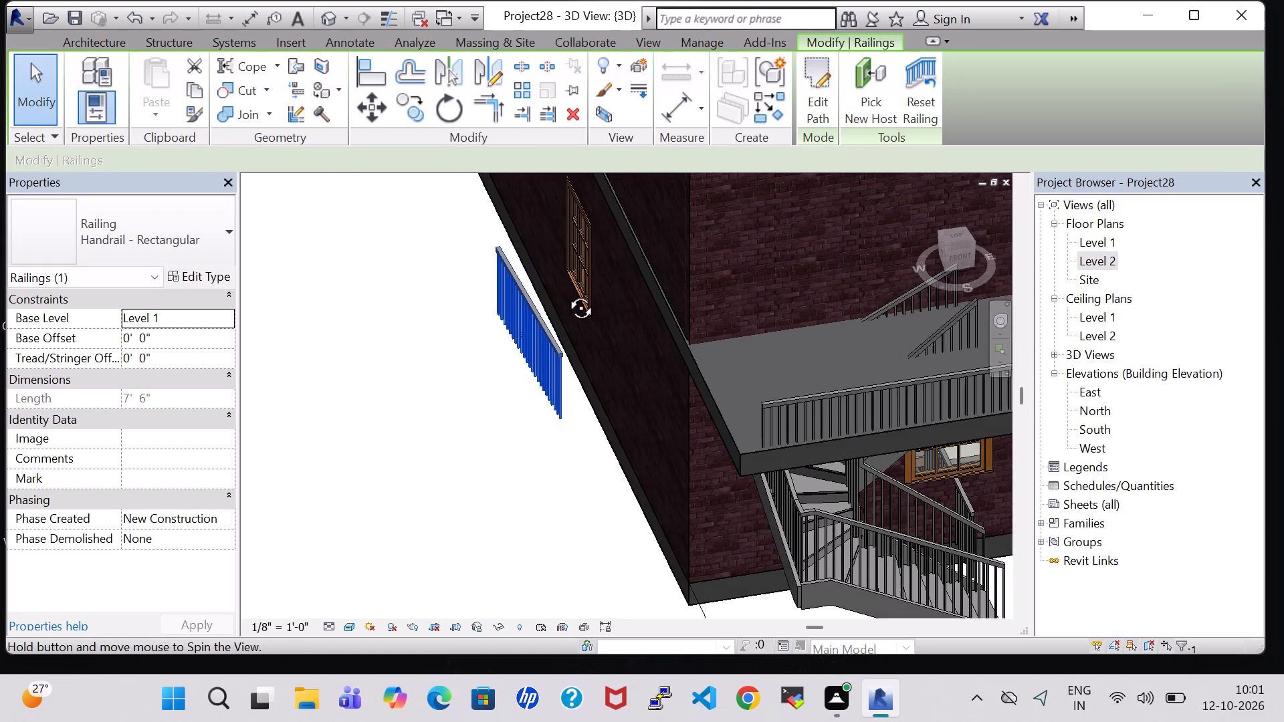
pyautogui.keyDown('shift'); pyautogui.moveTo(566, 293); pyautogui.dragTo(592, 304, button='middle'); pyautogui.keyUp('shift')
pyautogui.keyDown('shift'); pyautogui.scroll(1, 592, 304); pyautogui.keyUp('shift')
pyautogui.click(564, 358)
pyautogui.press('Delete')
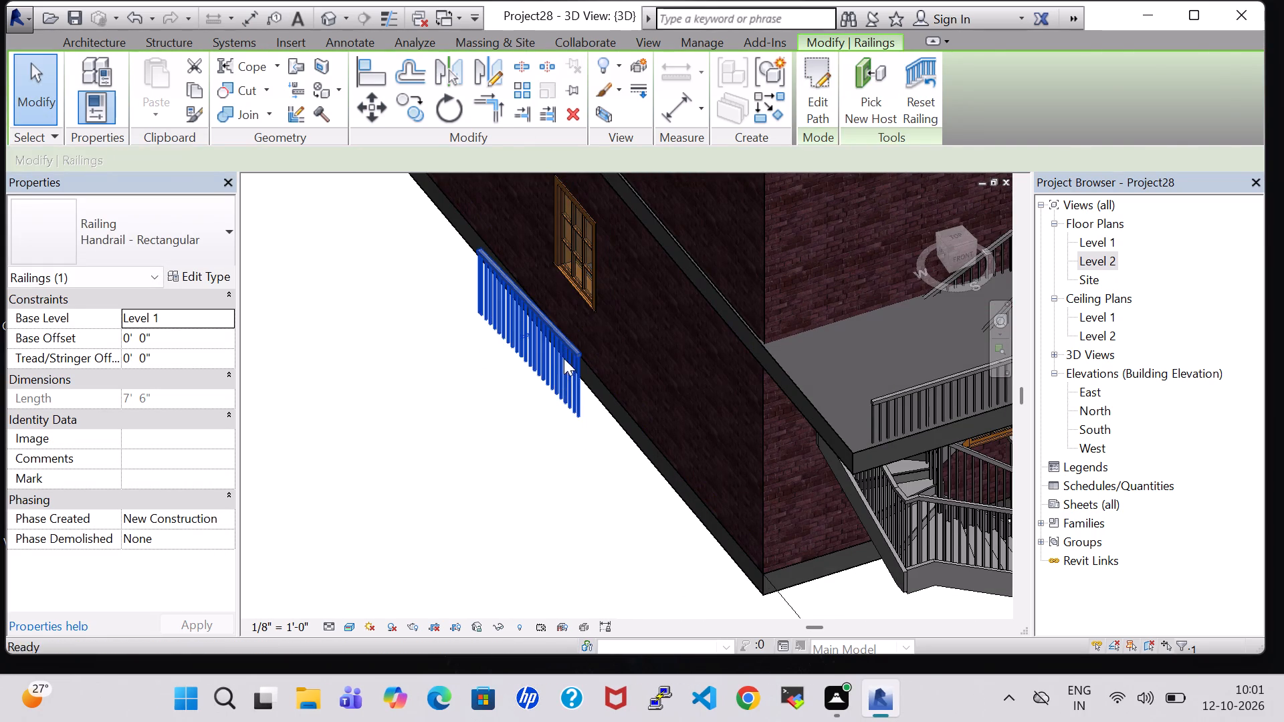
# Nudge the long Level 2 front-edge railing three increments west and one back east, near the slab corner above the stair.
pyautogui.scroll(-5, 564, 358)
pyautogui.click(754, 360)
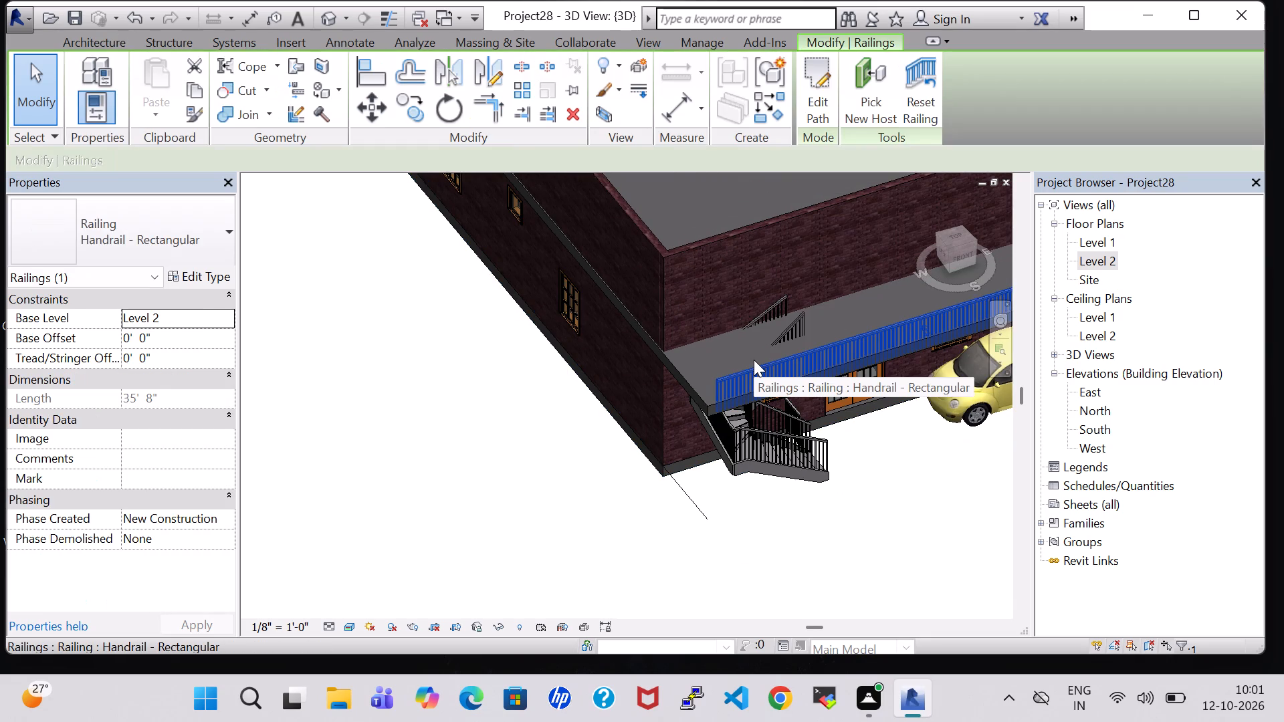
pyautogui.press('Left')
pyautogui.press('Left')
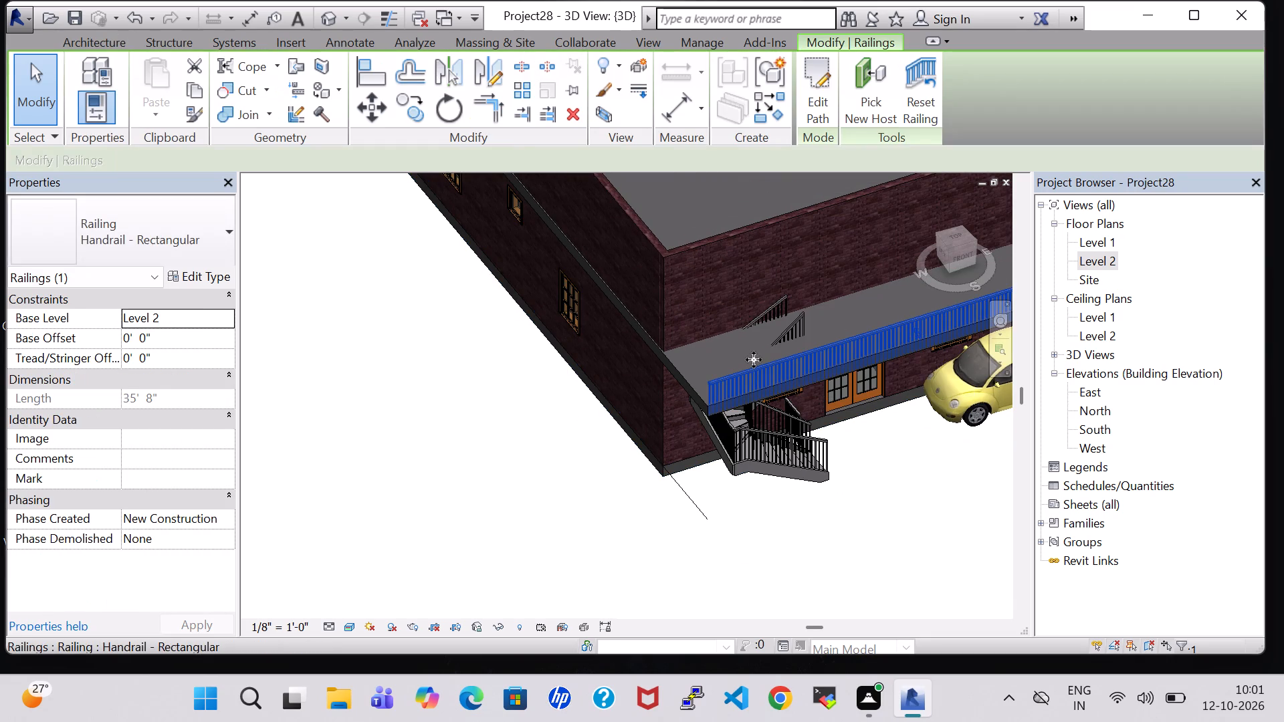
pyautogui.press('Left')
pyautogui.press('Right')
pyautogui.middleClick(425, 415)
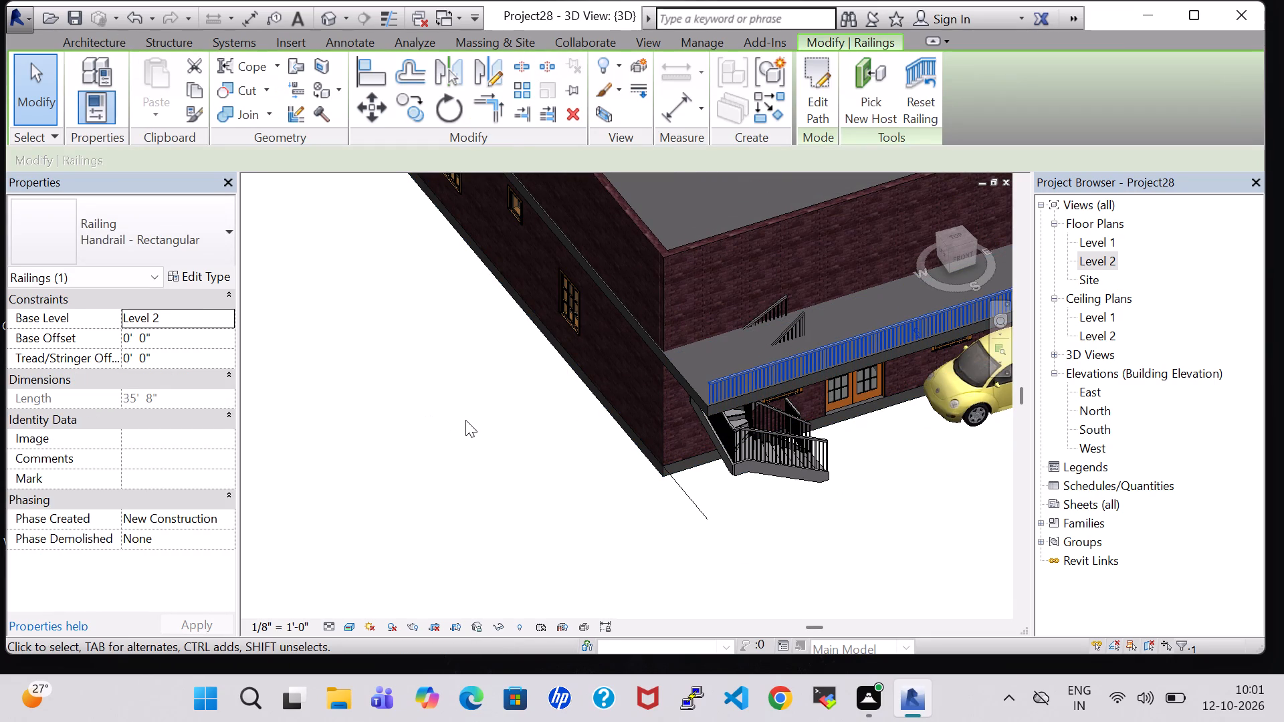
pyautogui.click(467, 421)
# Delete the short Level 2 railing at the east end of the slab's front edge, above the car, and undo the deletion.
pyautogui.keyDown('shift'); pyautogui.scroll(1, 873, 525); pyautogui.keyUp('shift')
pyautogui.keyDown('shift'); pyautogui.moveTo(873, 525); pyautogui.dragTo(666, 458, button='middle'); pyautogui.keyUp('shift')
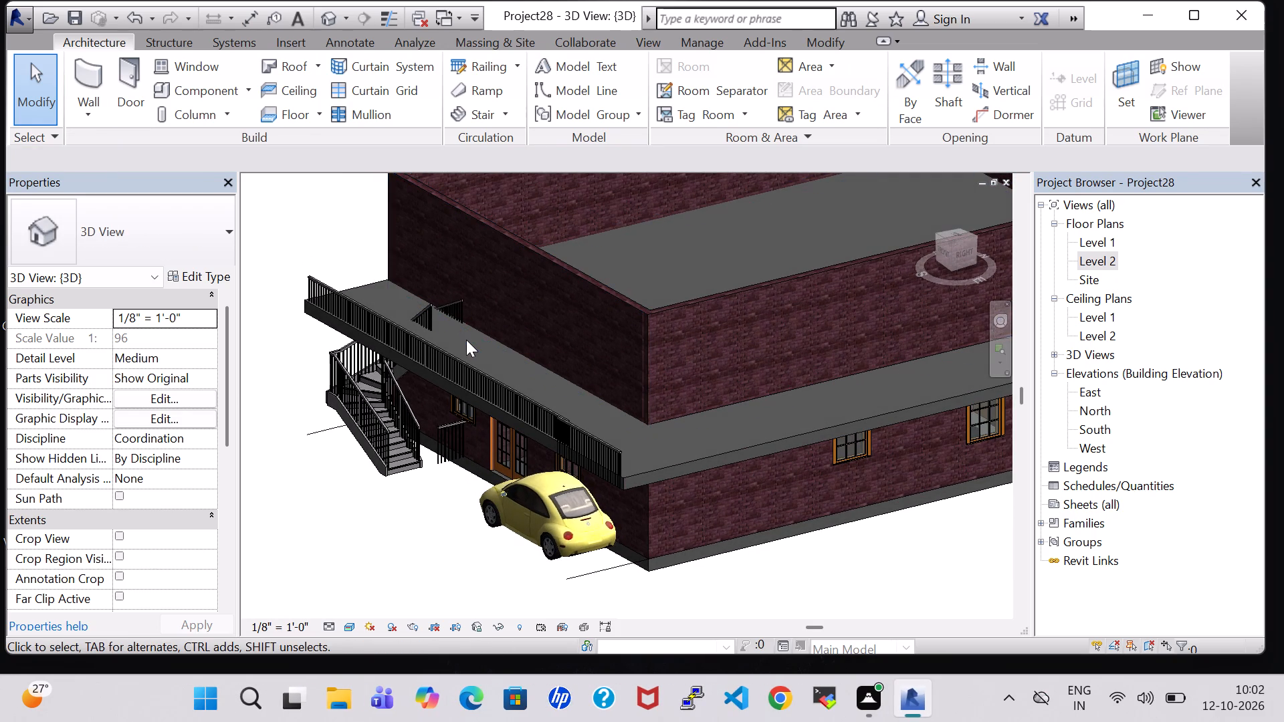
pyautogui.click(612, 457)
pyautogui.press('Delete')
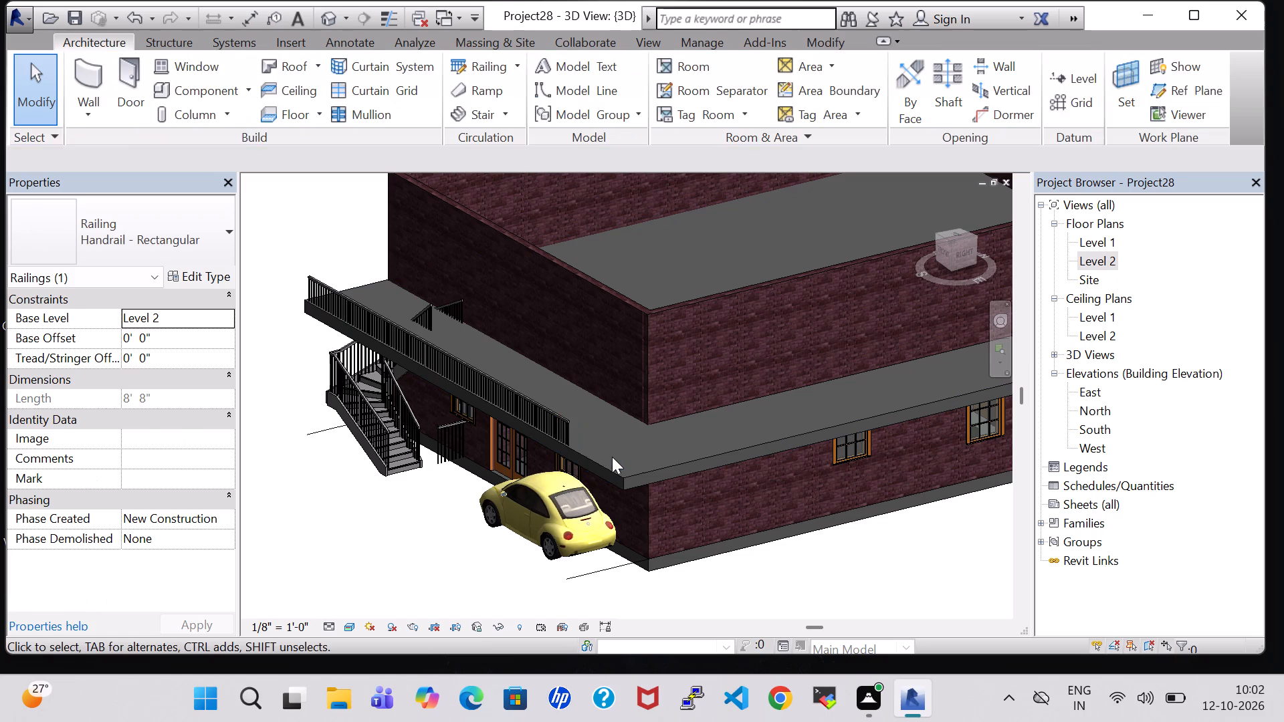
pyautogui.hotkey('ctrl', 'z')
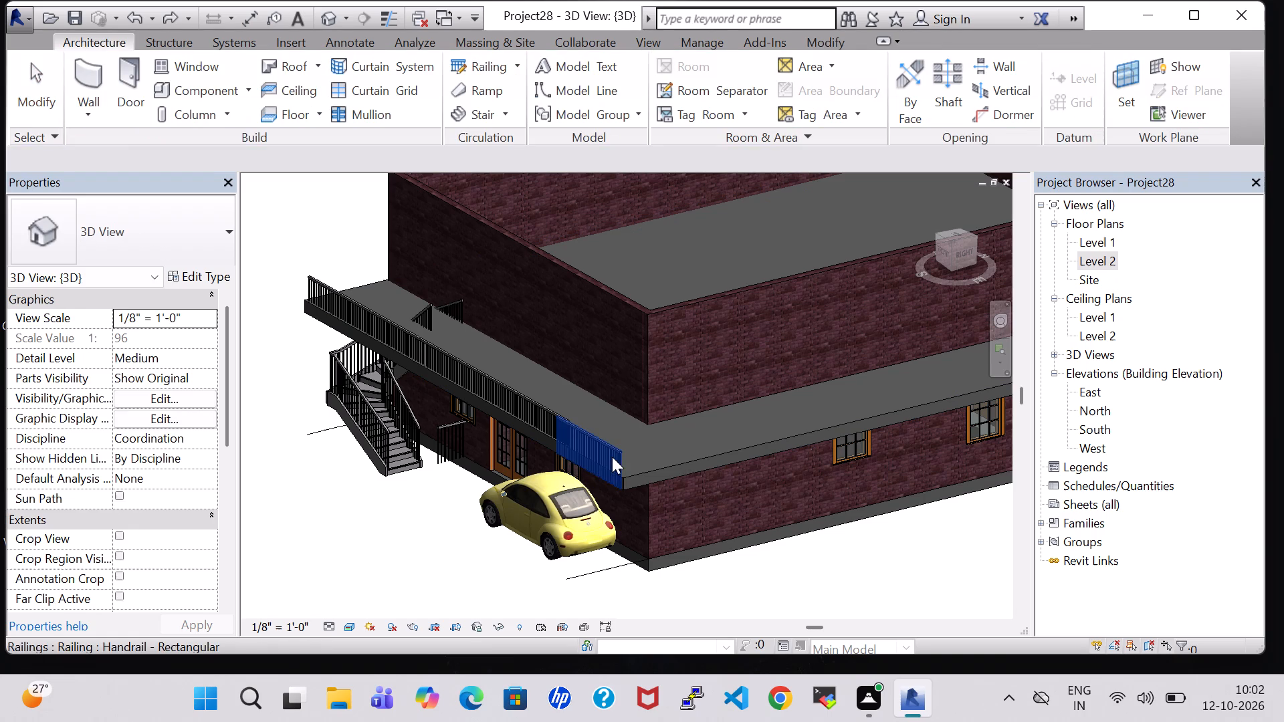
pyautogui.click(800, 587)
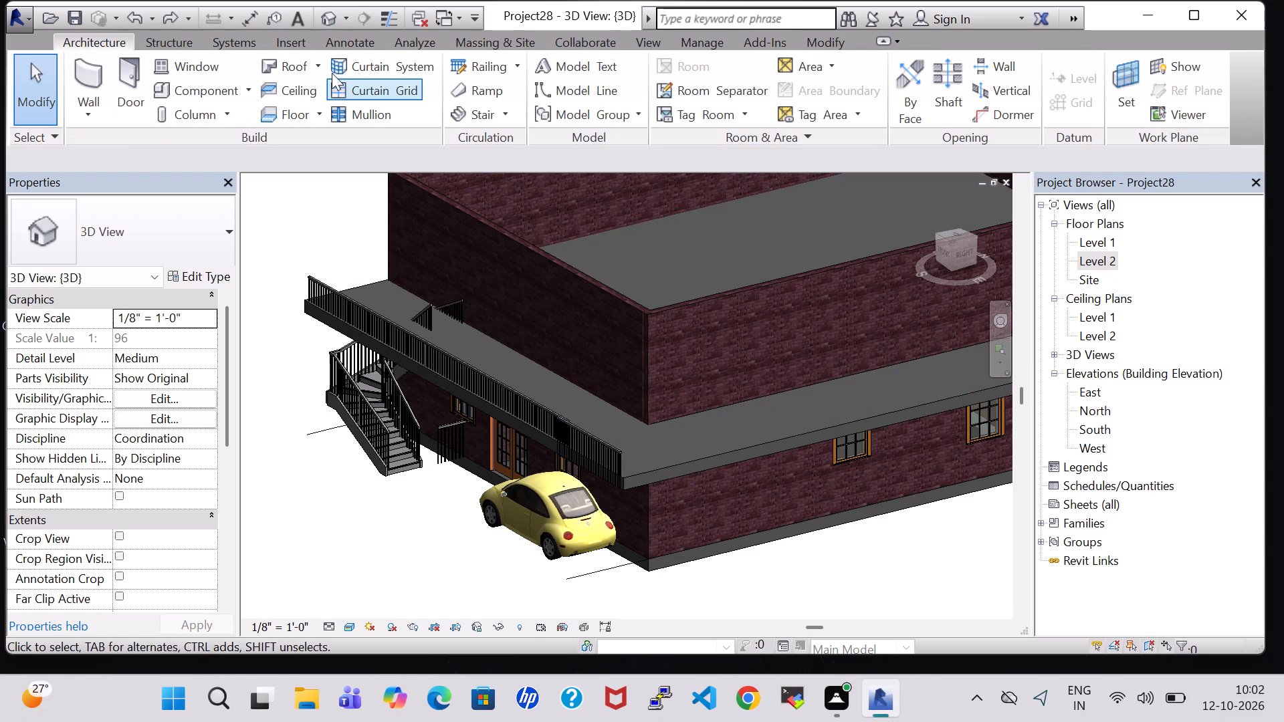
# Create a Level 1-based Handrail - Rectangular railing about 58'-10" long, tracing the full east edge of the Level 2 slab.
pyautogui.click(487, 68)
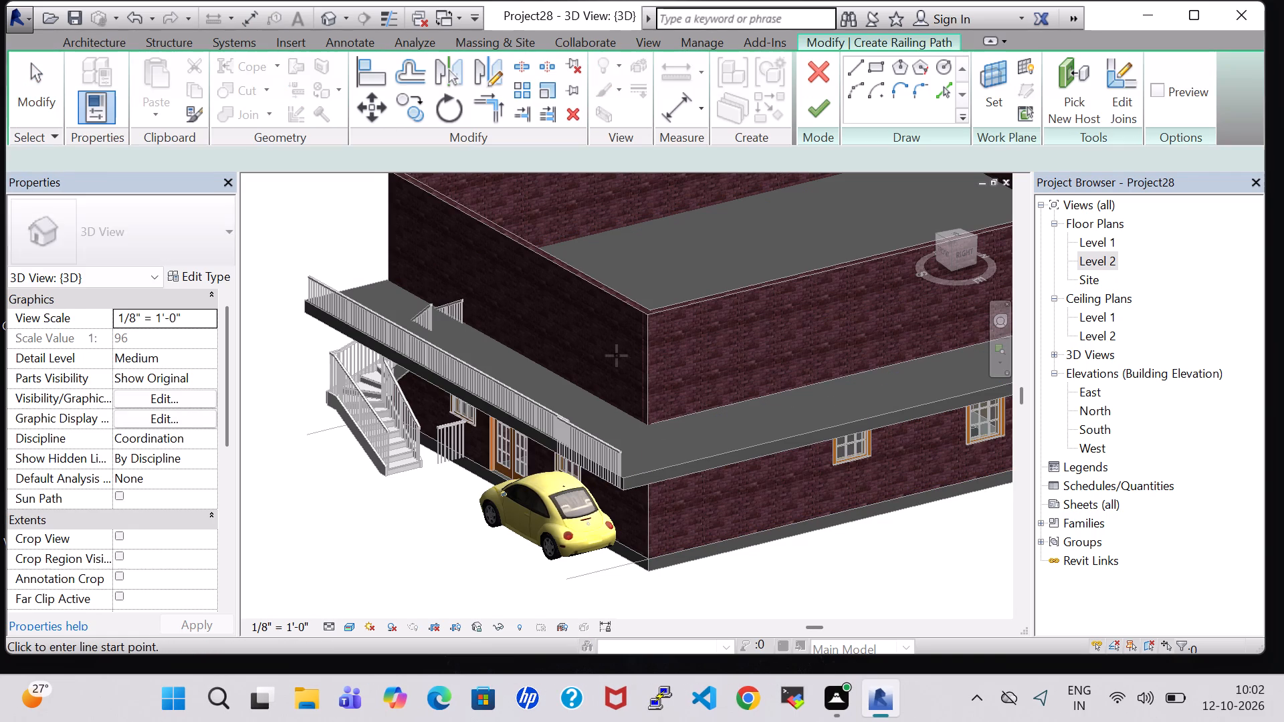
pyautogui.click(625, 475)
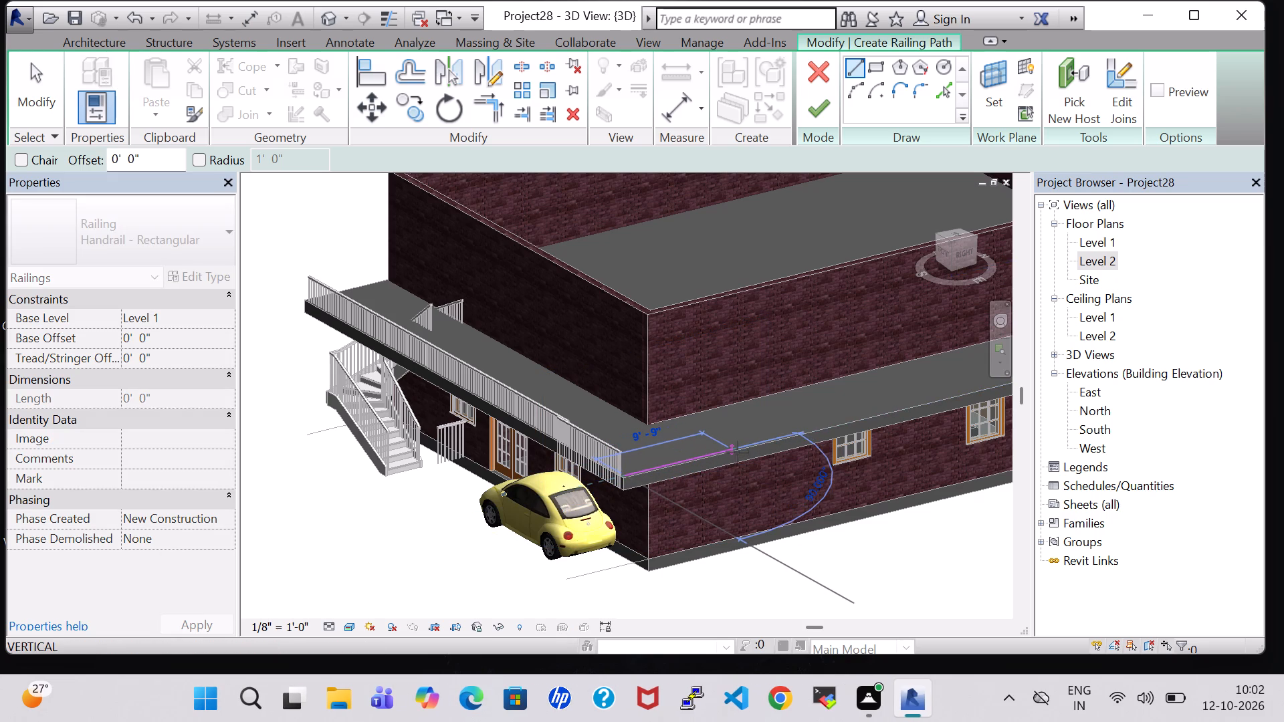
pyautogui.moveTo(737, 452); pyautogui.dragTo(507, 459, button='middle')
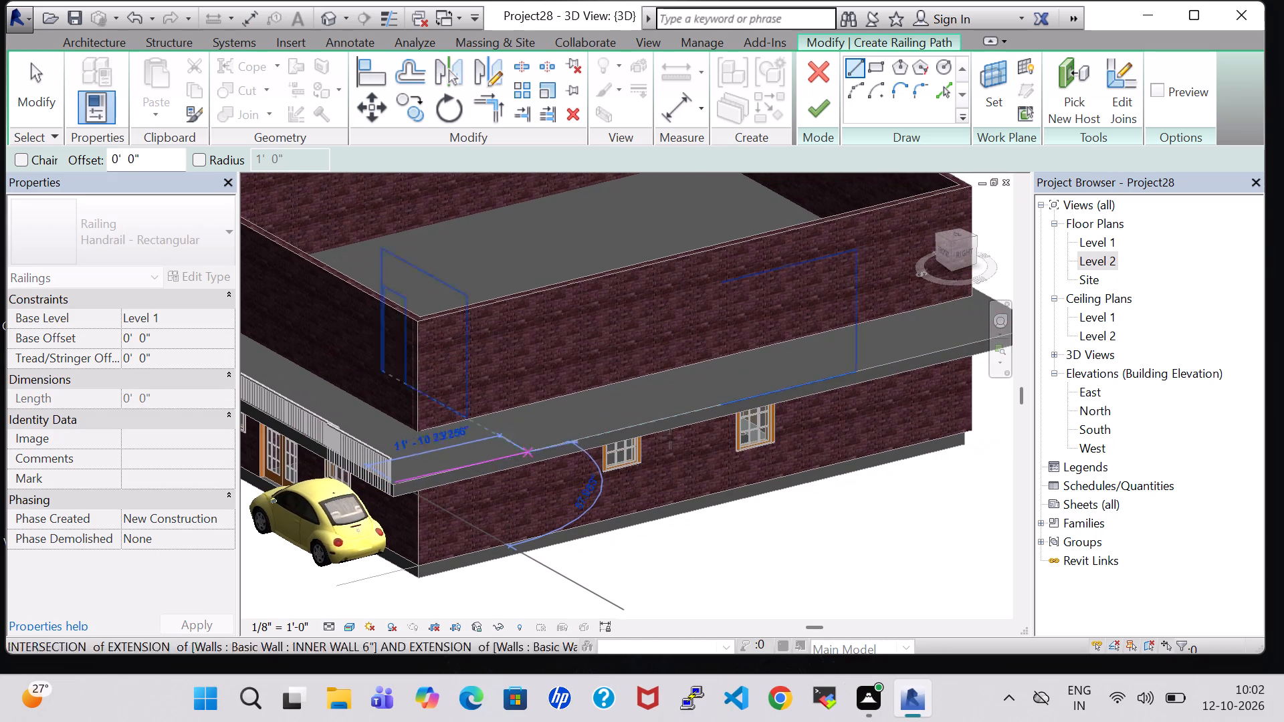
pyautogui.scroll(1, 877, 368)
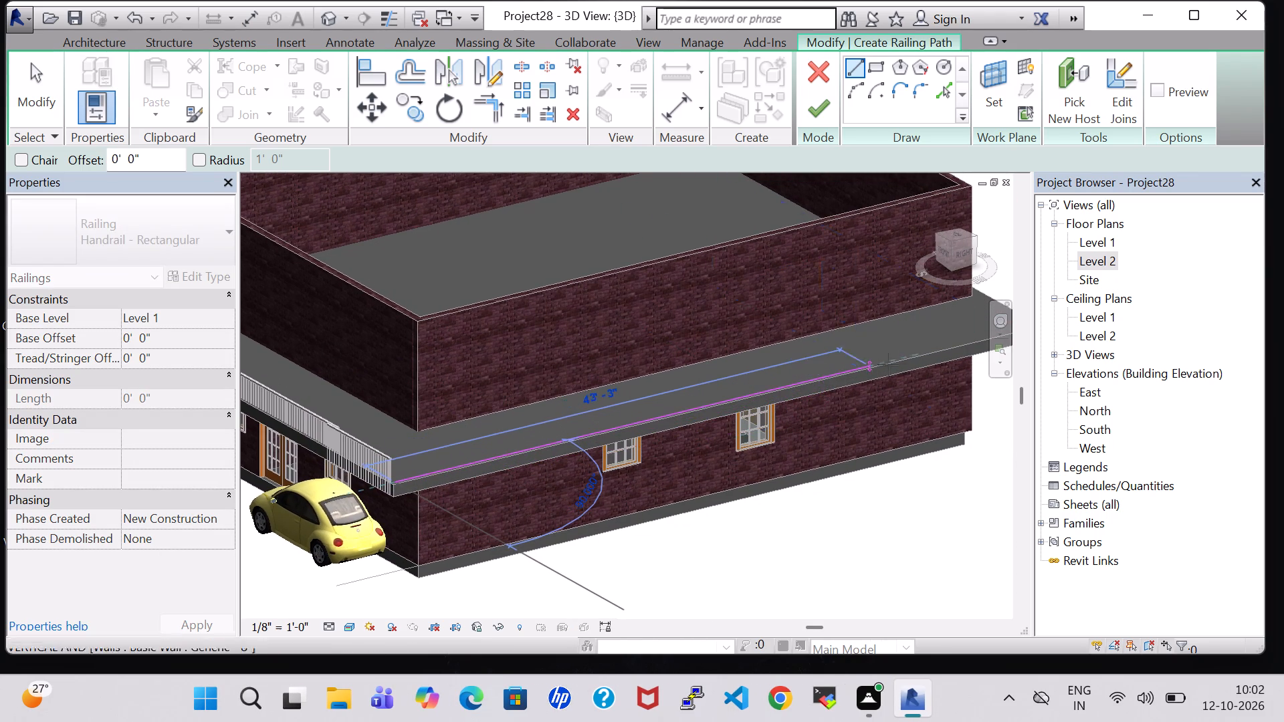
pyautogui.moveTo(928, 358); pyautogui.dragTo(744, 404, button='middle')
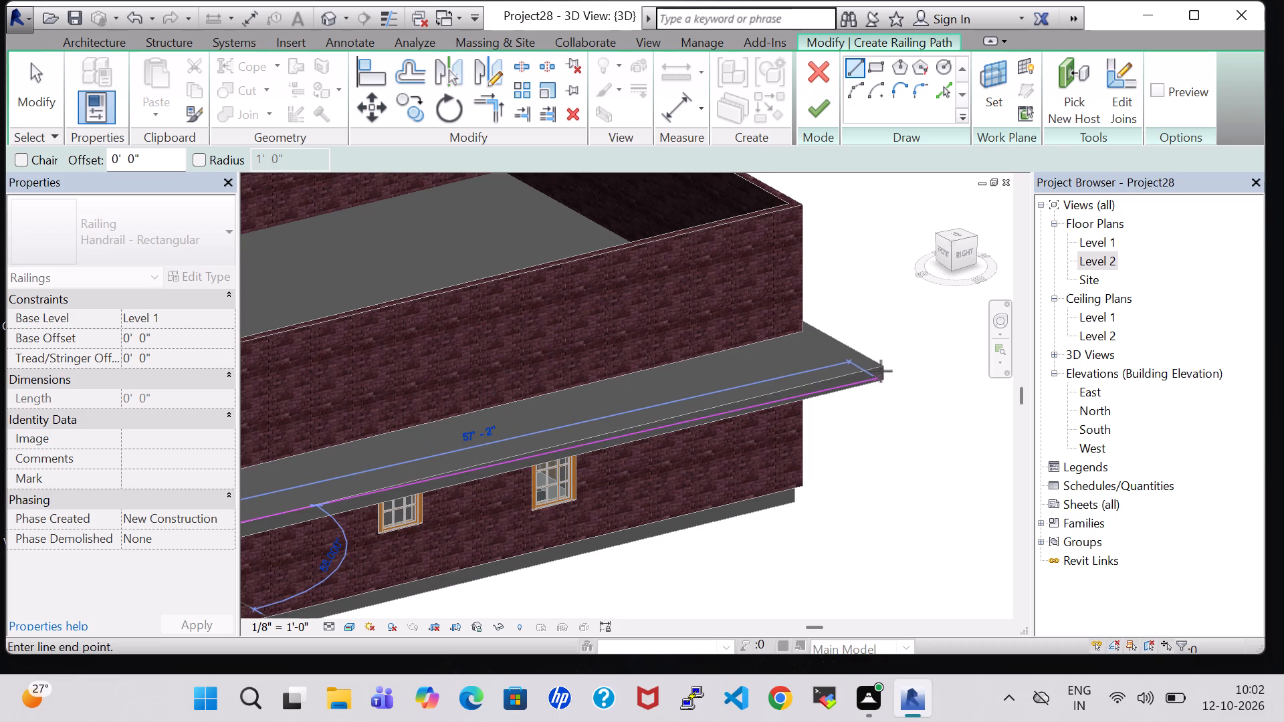
pyautogui.click(883, 364)
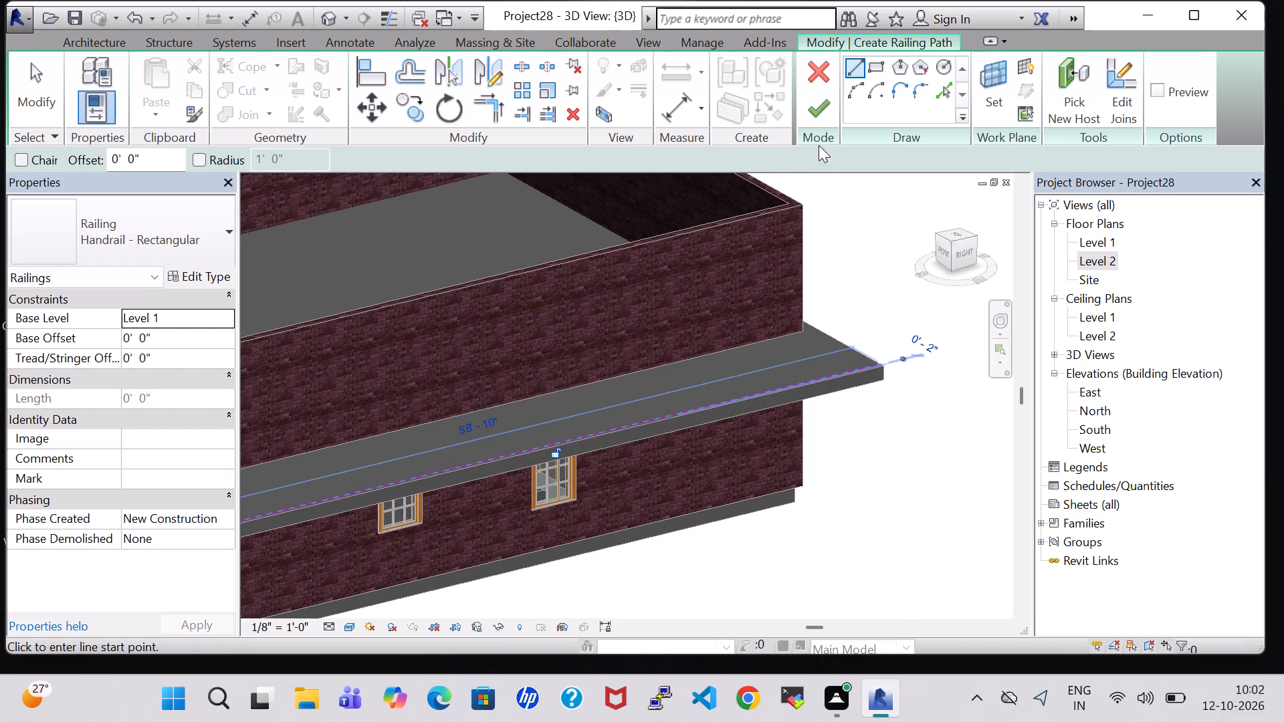
pyautogui.click(815, 115)
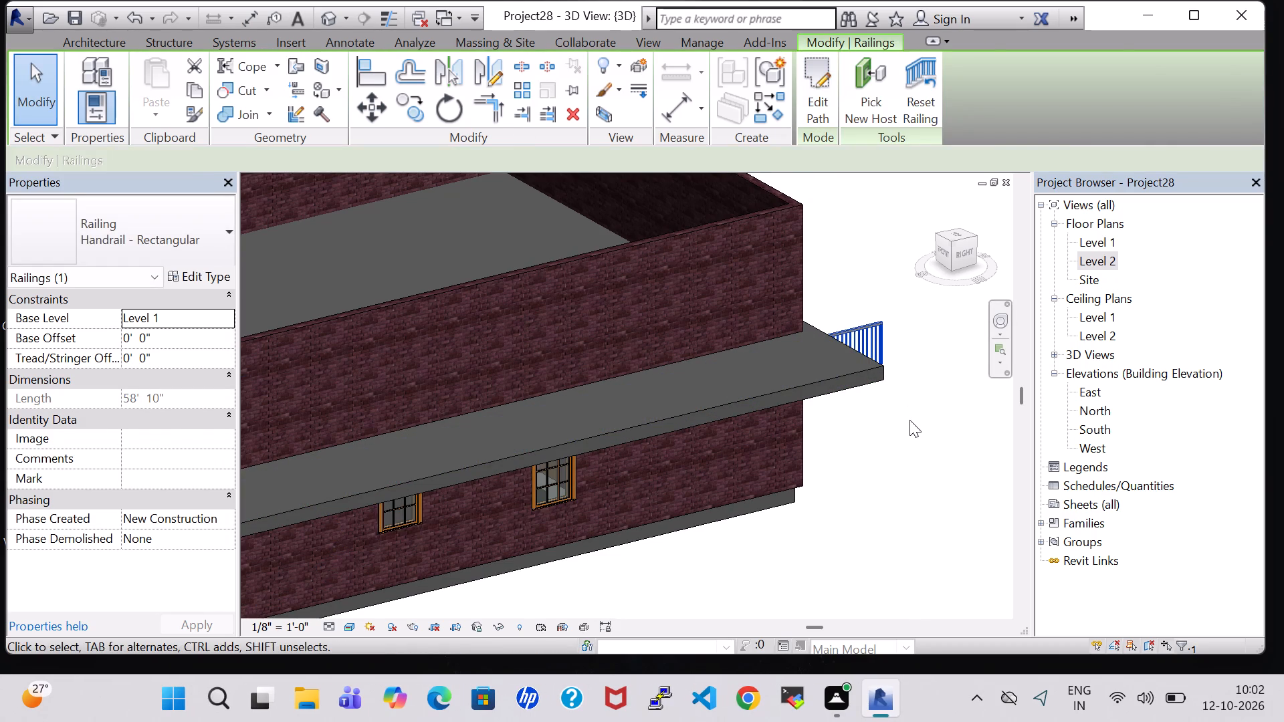
pyautogui.click(909, 420)
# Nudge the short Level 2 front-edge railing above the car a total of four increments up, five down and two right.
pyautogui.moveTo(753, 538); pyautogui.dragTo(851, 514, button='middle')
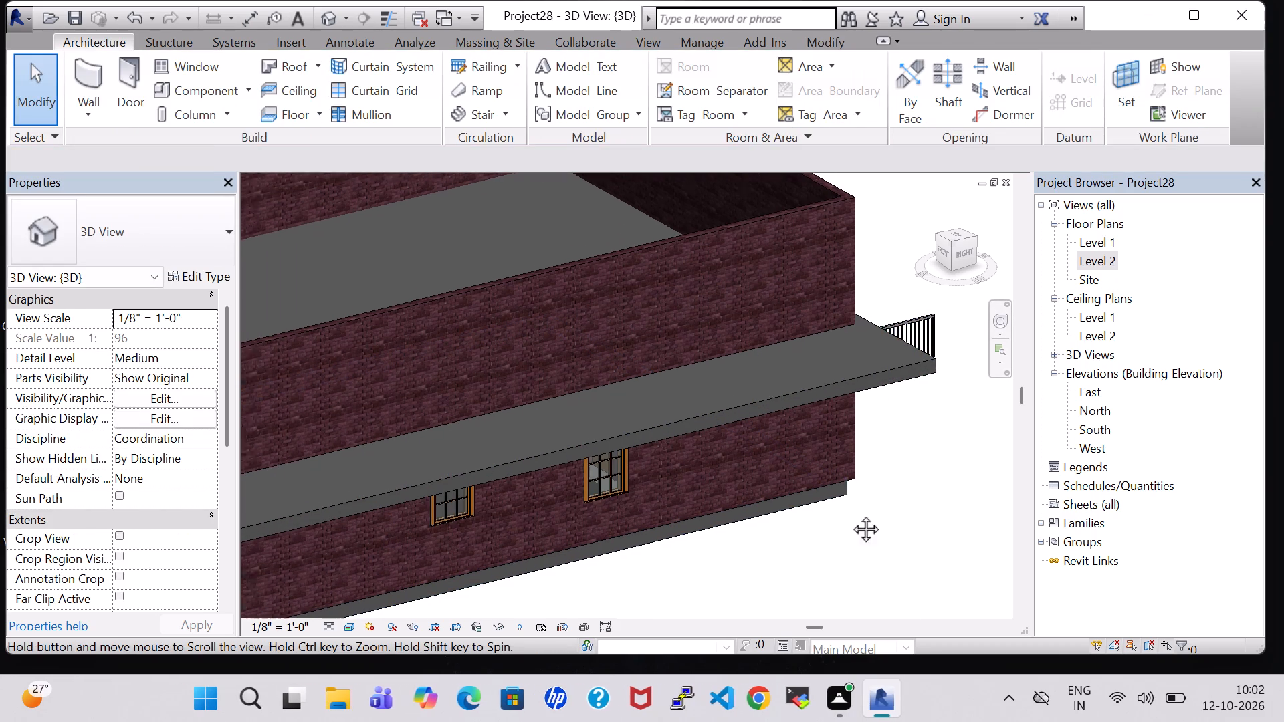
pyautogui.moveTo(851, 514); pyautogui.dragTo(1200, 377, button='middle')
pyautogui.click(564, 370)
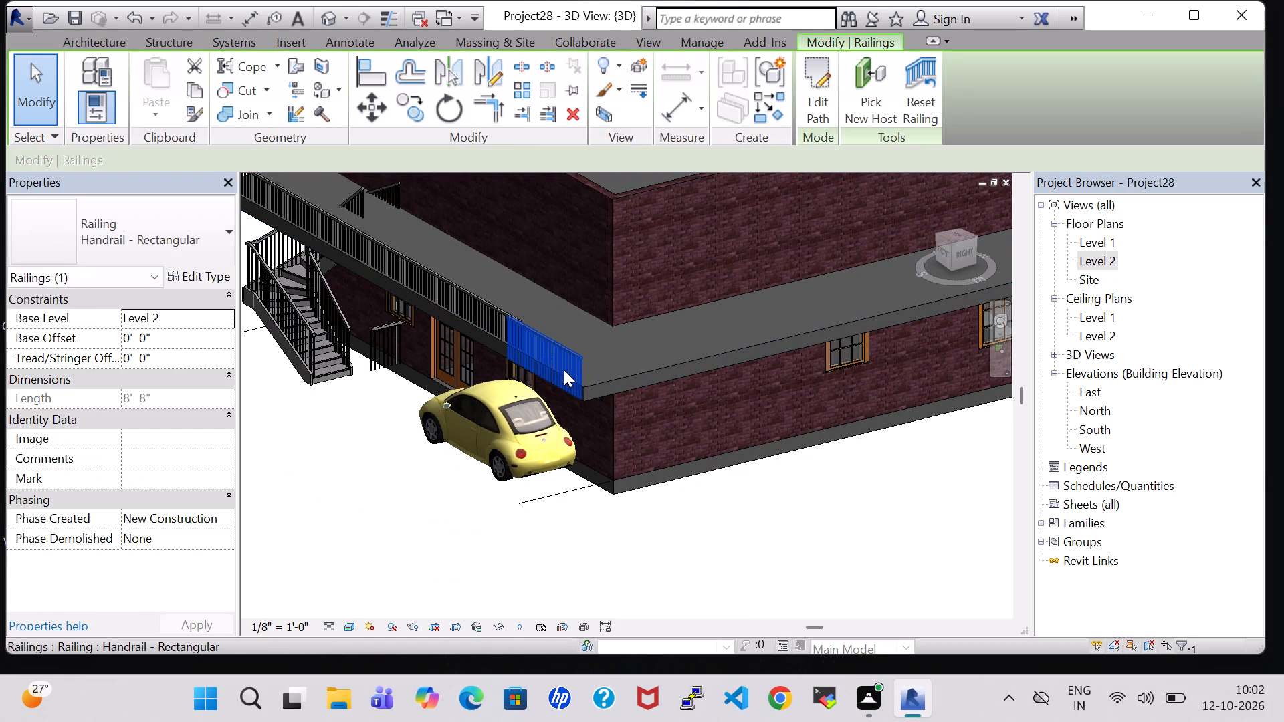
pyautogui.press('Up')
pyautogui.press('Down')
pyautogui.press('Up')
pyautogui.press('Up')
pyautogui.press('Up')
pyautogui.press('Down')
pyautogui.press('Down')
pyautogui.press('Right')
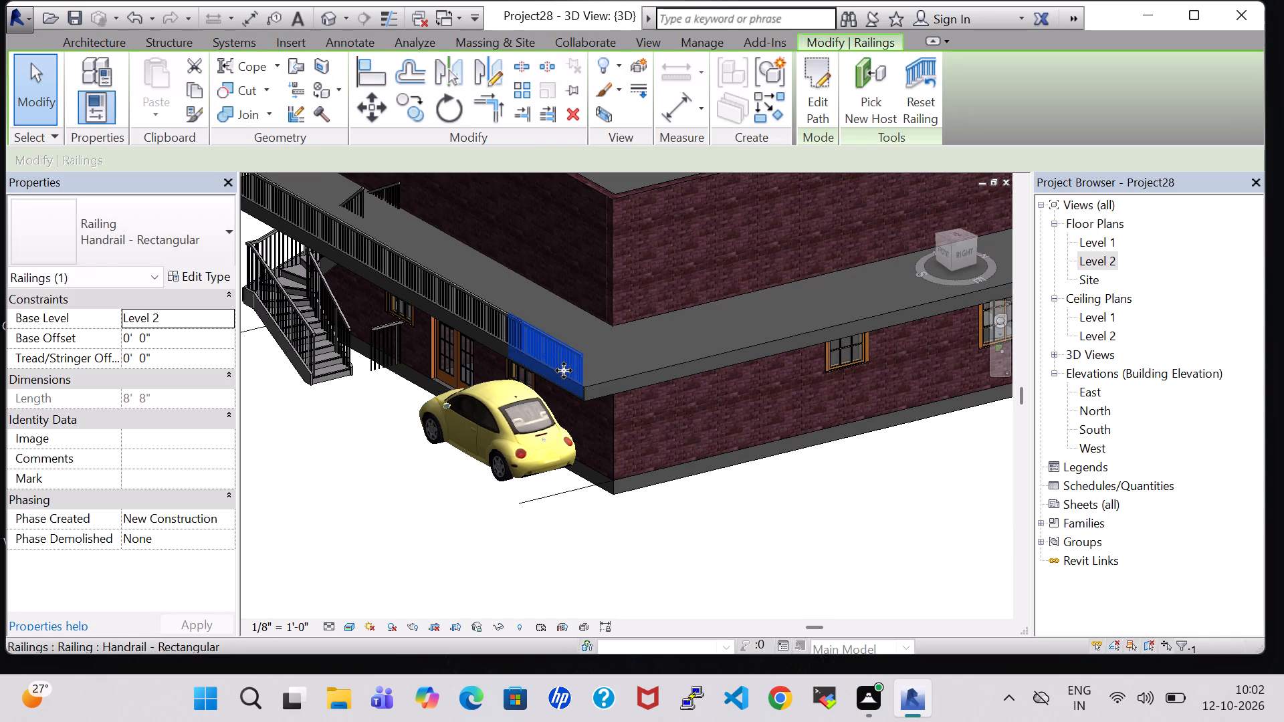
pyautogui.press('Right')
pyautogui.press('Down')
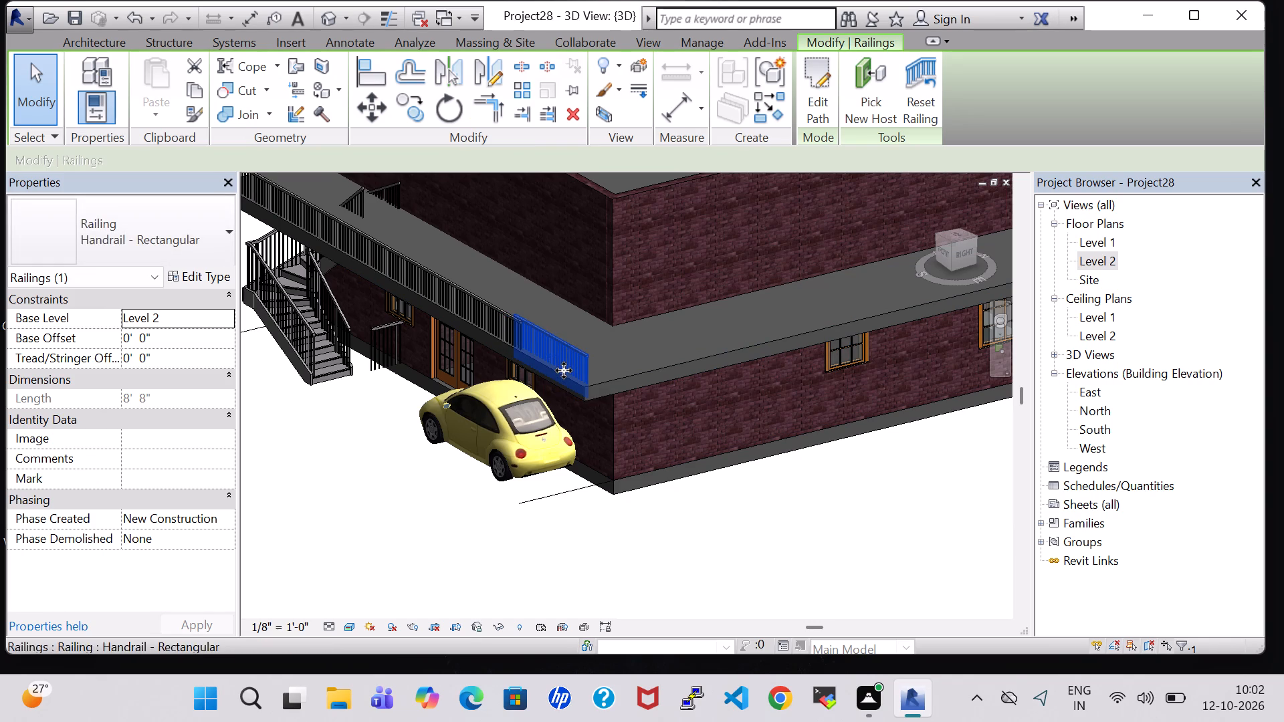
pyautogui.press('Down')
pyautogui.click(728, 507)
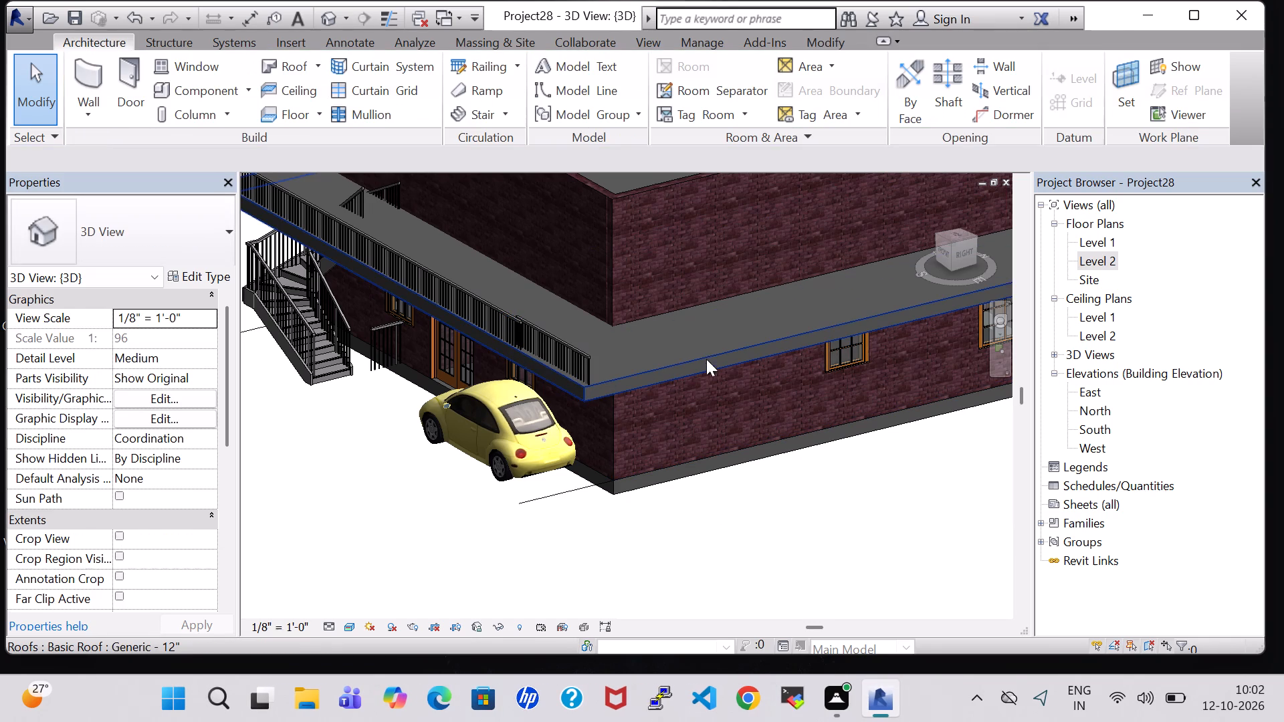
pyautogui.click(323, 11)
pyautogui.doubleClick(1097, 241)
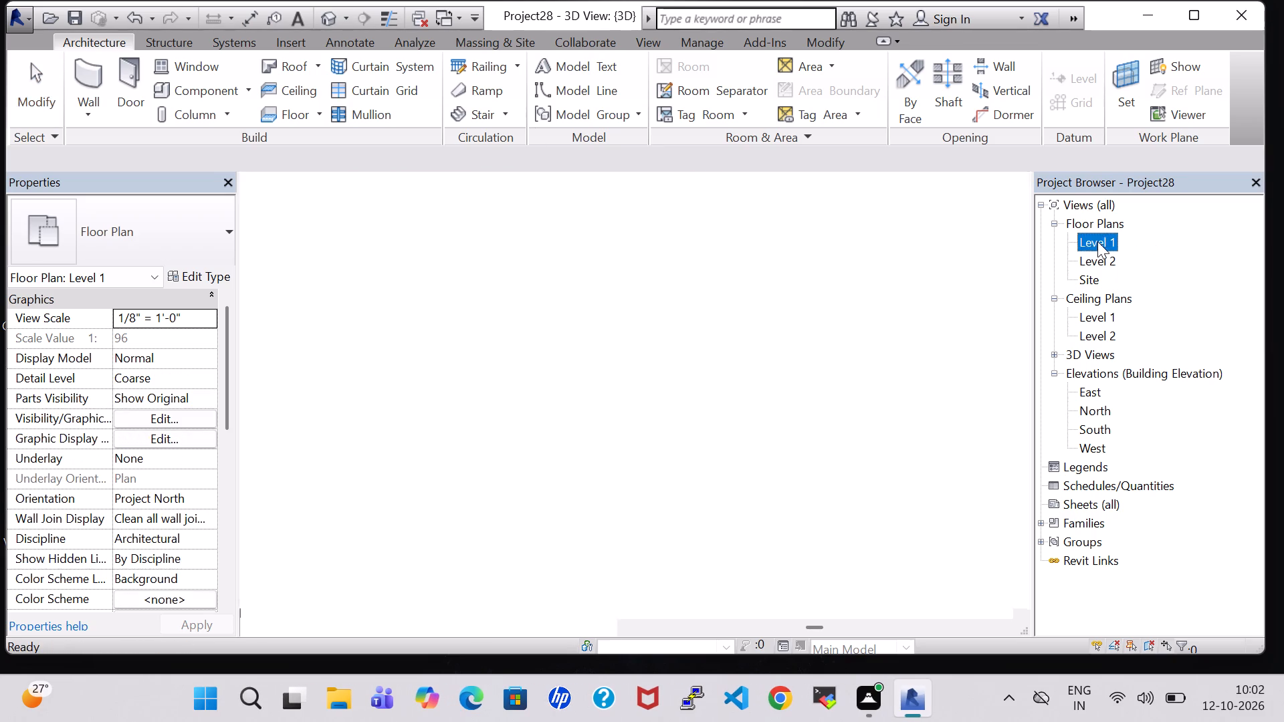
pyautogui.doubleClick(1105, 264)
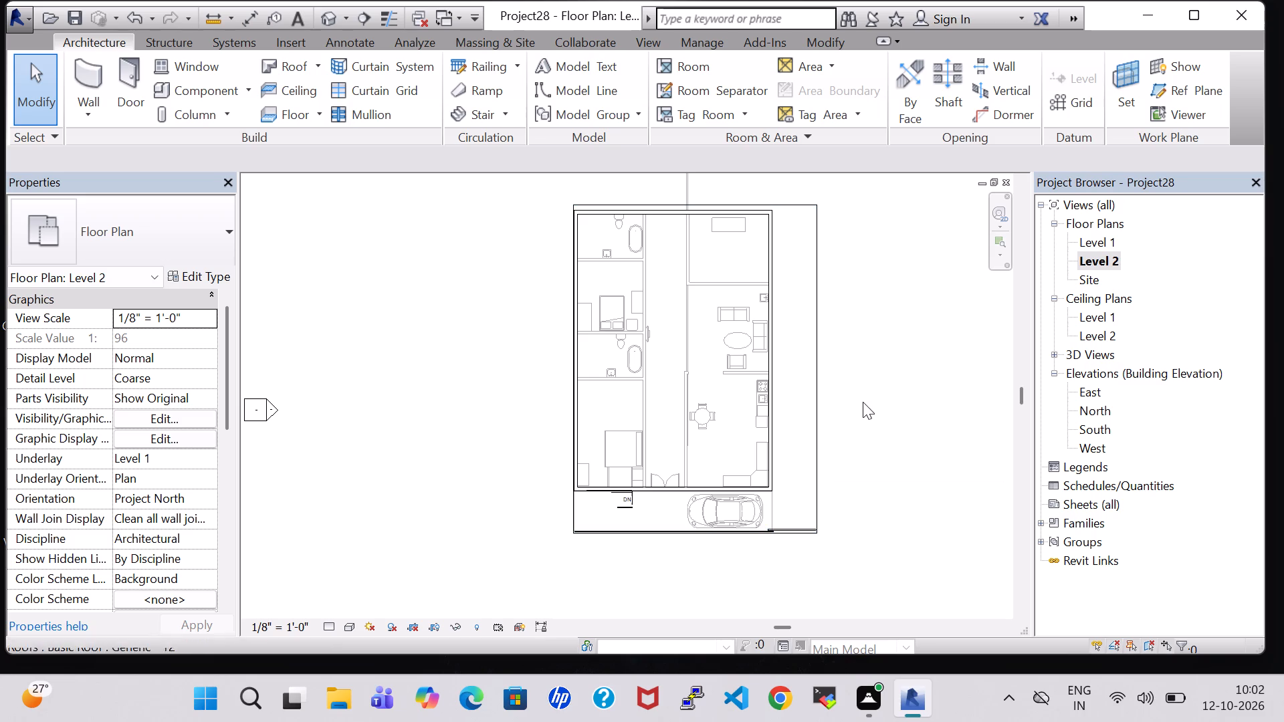
# Delete both Level 2 railings along the slab's front edge, the short one above the car and the long one beside it.
pyautogui.click(328, 13)
pyautogui.click(582, 359)
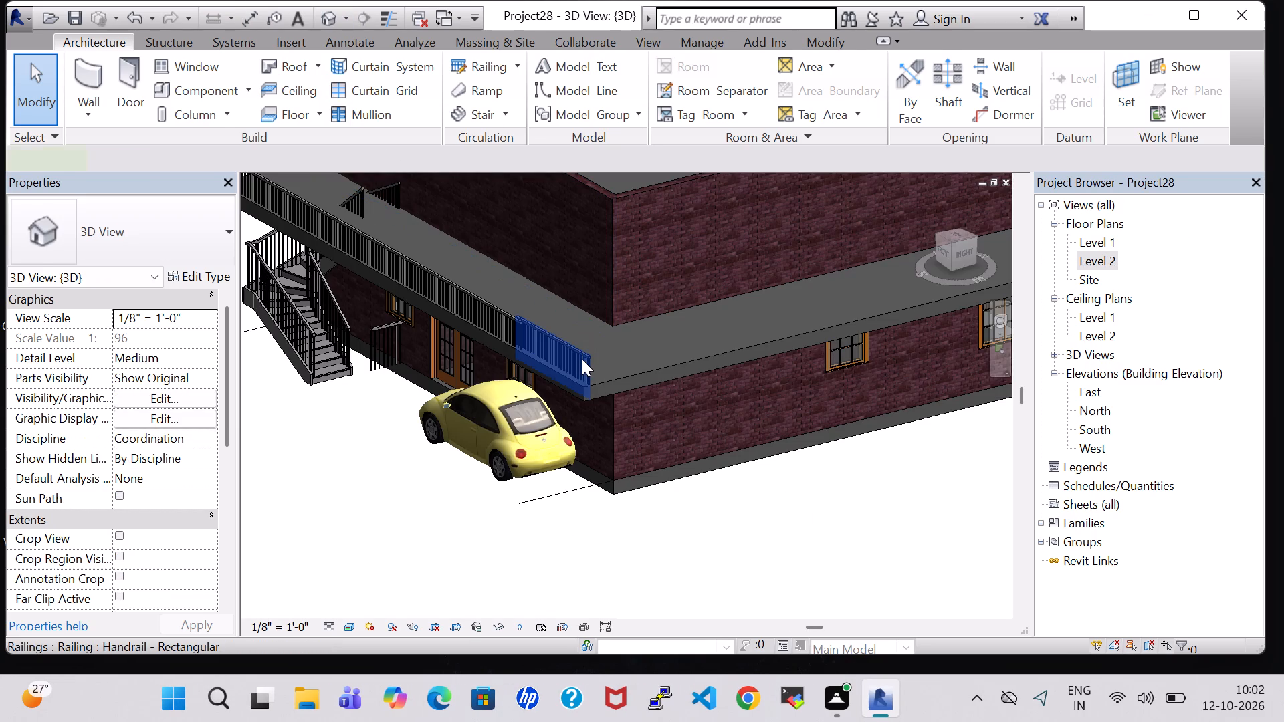
pyautogui.press('Delete')
pyautogui.click(510, 335)
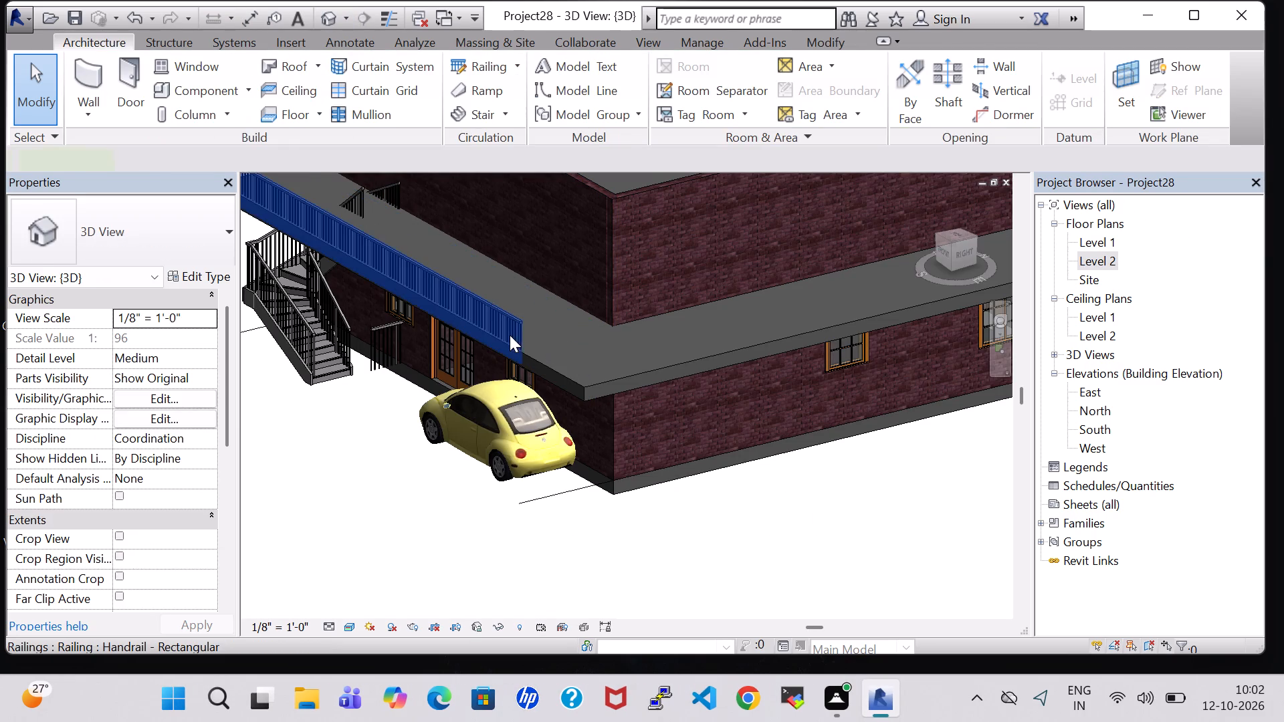
pyautogui.press('Delete')
# Delete the Level 2 Generic - 12" roof slab that extends over the stair and car parking.
pyautogui.keyDown('shift'); pyautogui.moveTo(587, 557); pyautogui.dragTo(589, 557, button='middle'); pyautogui.keyUp('shift')
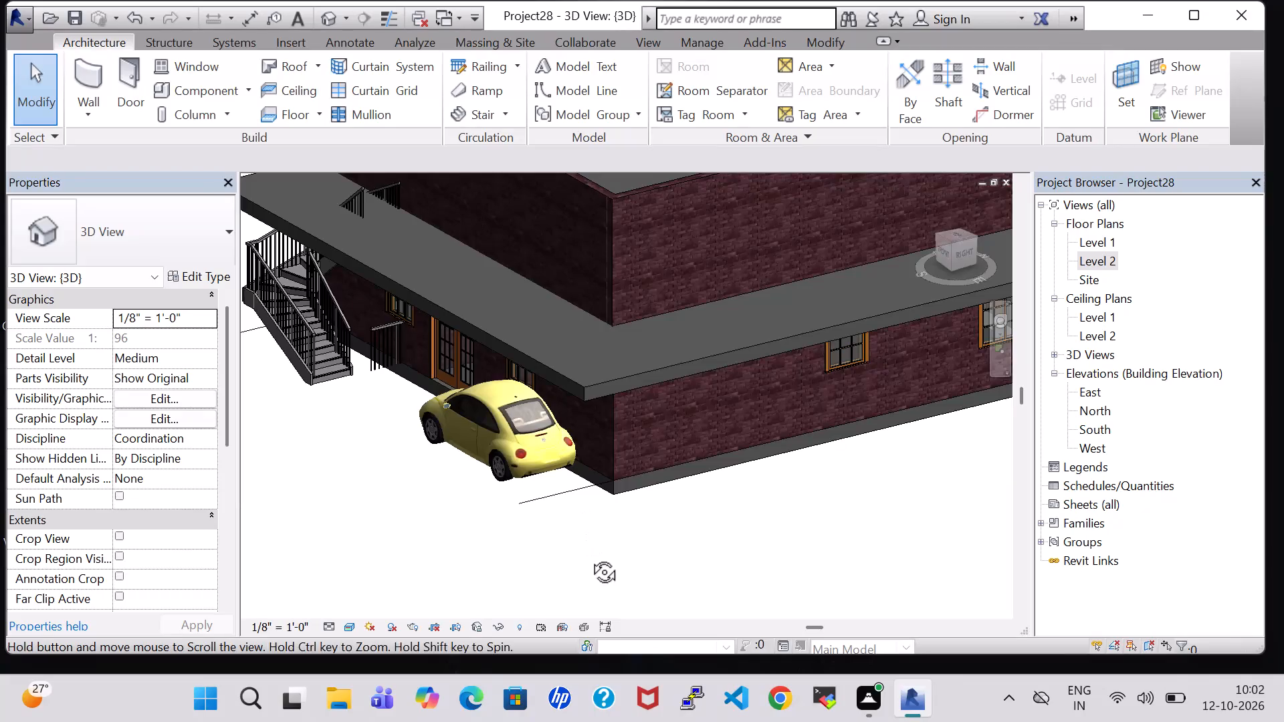
pyautogui.keyDown('shift'); pyautogui.moveTo(589, 557); pyautogui.dragTo(736, 485, button='middle'); pyautogui.keyUp('shift')
pyautogui.moveTo(873, 363); pyautogui.dragTo(529, 516, button='middle')
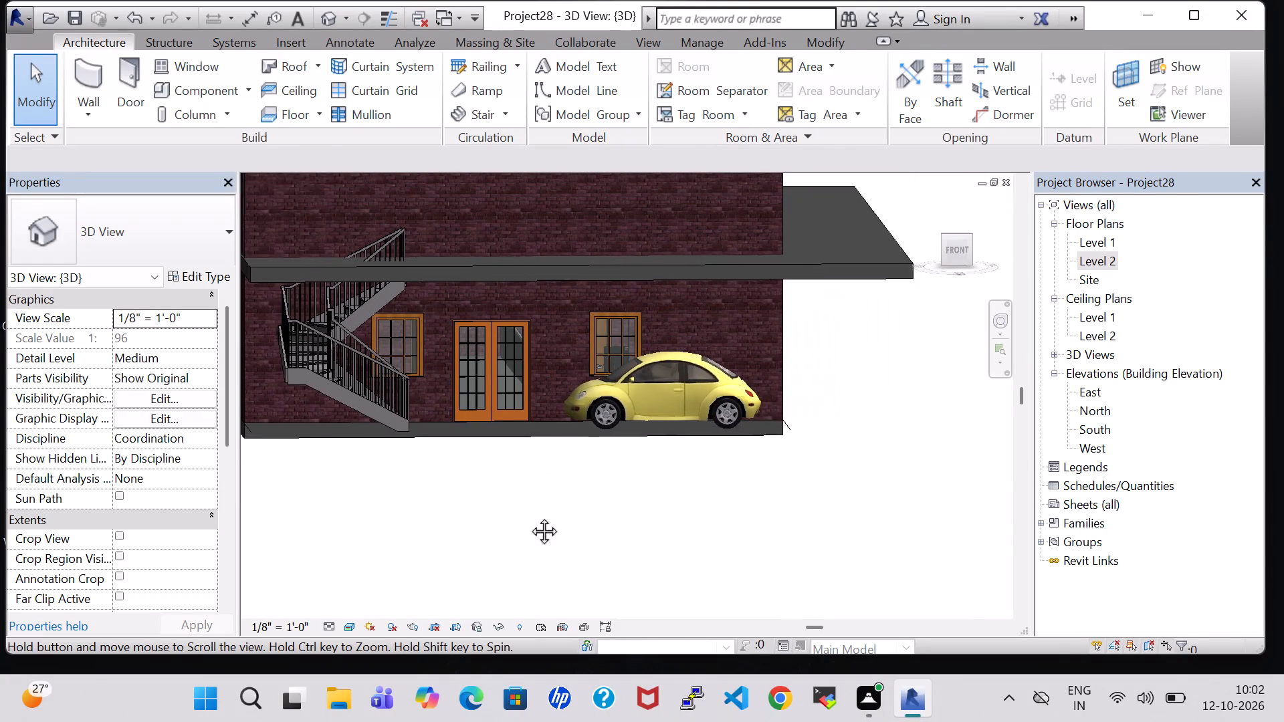
pyautogui.moveTo(529, 516); pyautogui.dragTo(481, 525, button='middle')
pyautogui.keyDown('shift'); pyautogui.moveTo(845, 400); pyautogui.dragTo(821, 400, button='middle'); pyautogui.keyUp('shift')
pyautogui.keyDown('shift'); pyautogui.scroll(1, 821, 400); pyautogui.keyUp('shift')
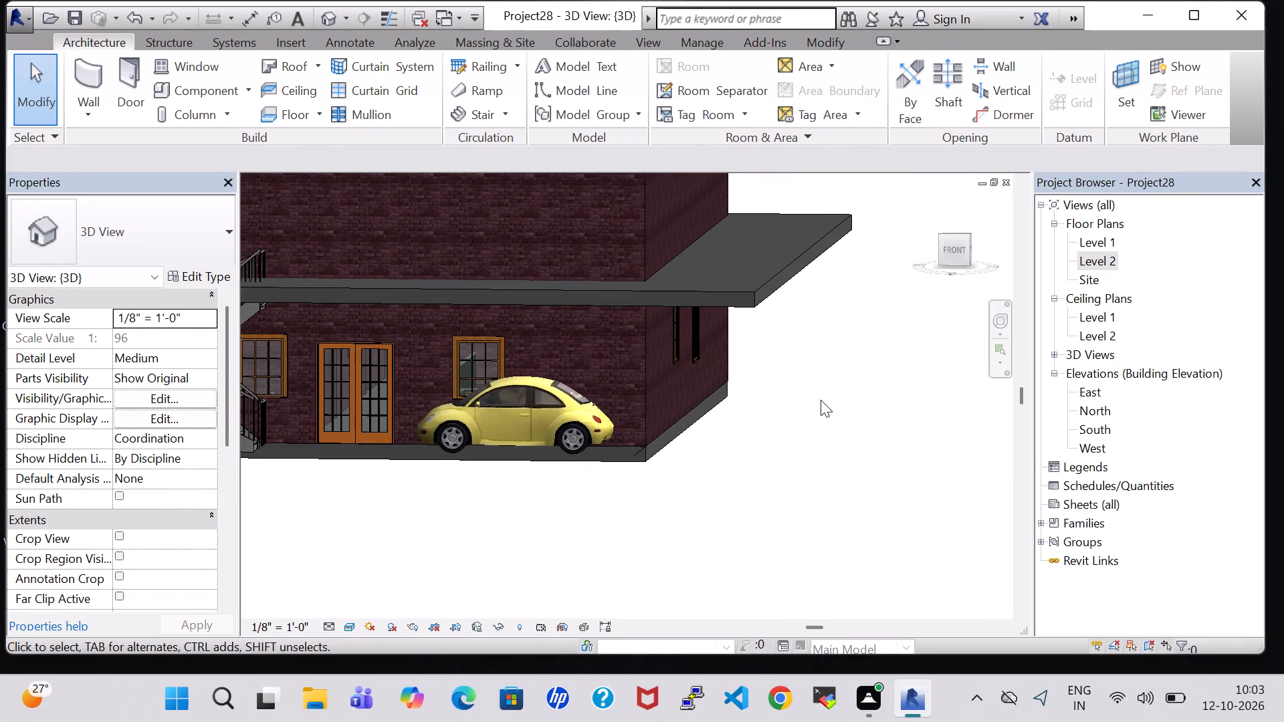
pyautogui.keyDown('shift'); pyautogui.moveTo(812, 395); pyautogui.dragTo(837, 439, button='middle'); pyautogui.keyUp('shift')
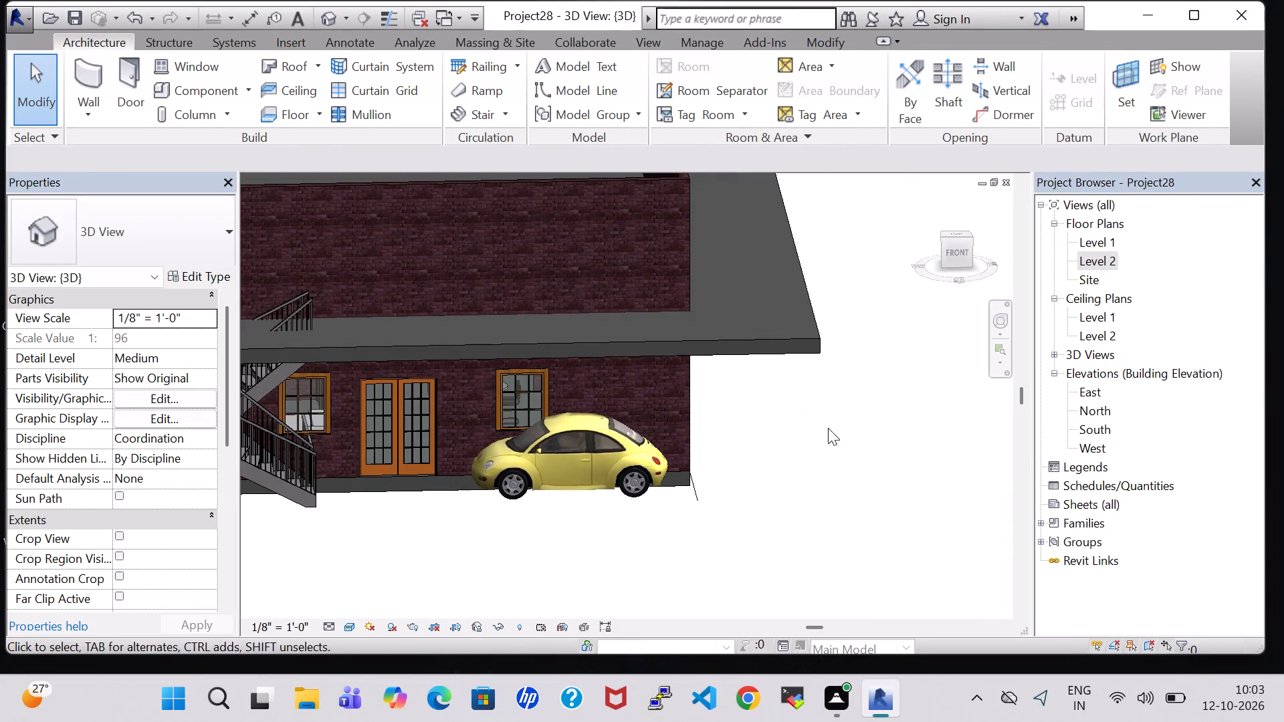
pyautogui.moveTo(812, 272); pyautogui.dragTo(803, 205, button='middle')
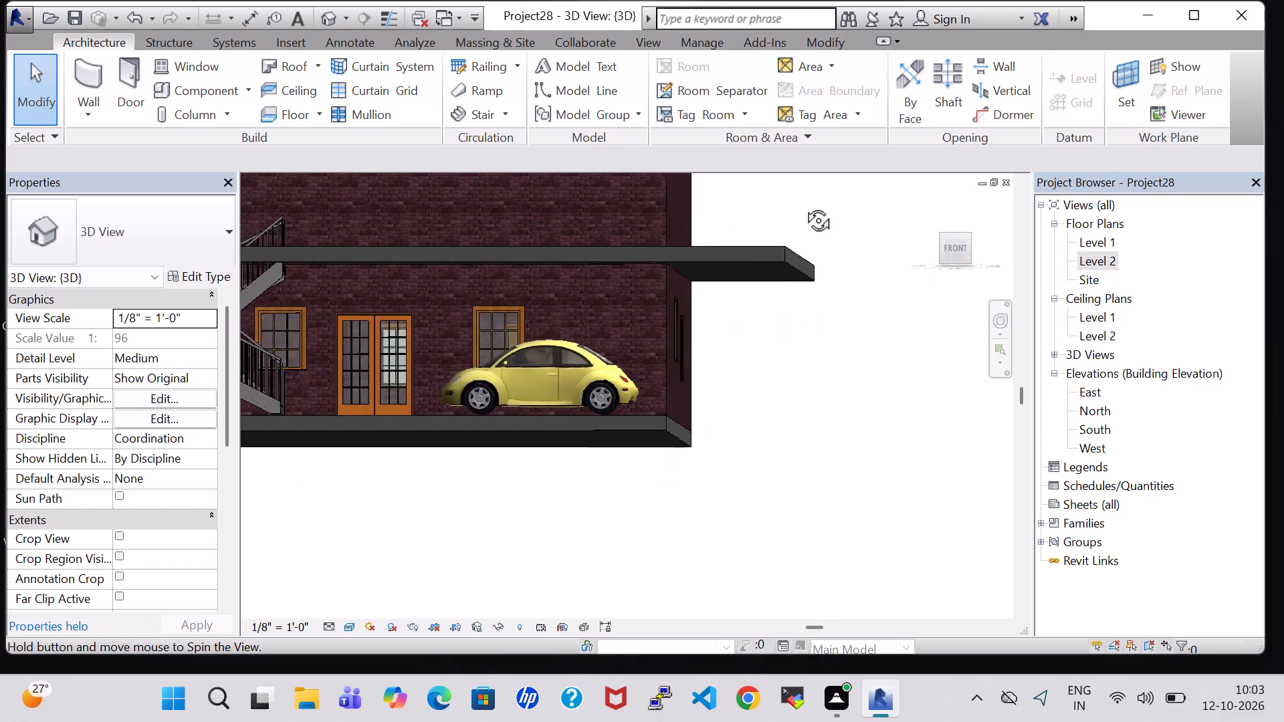
pyautogui.moveTo(803, 205); pyautogui.dragTo(807, 219, button='middle')
pyautogui.click(781, 265)
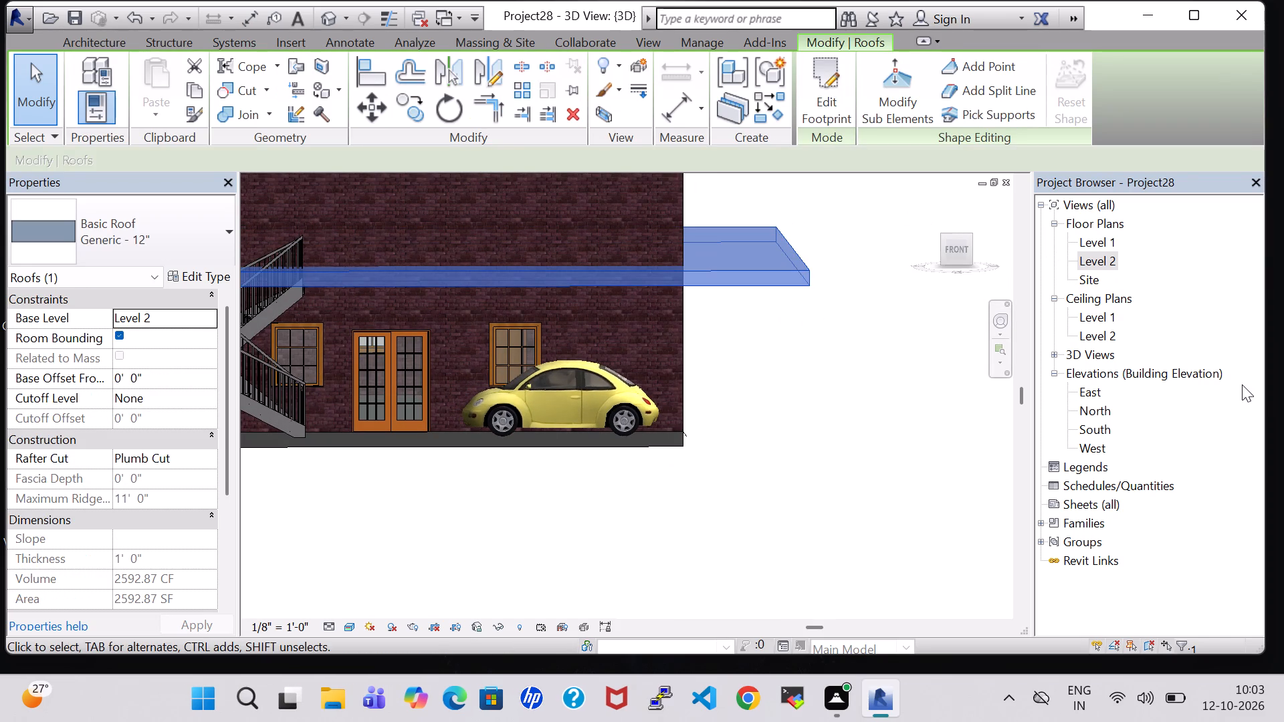
pyautogui.press('Delete')
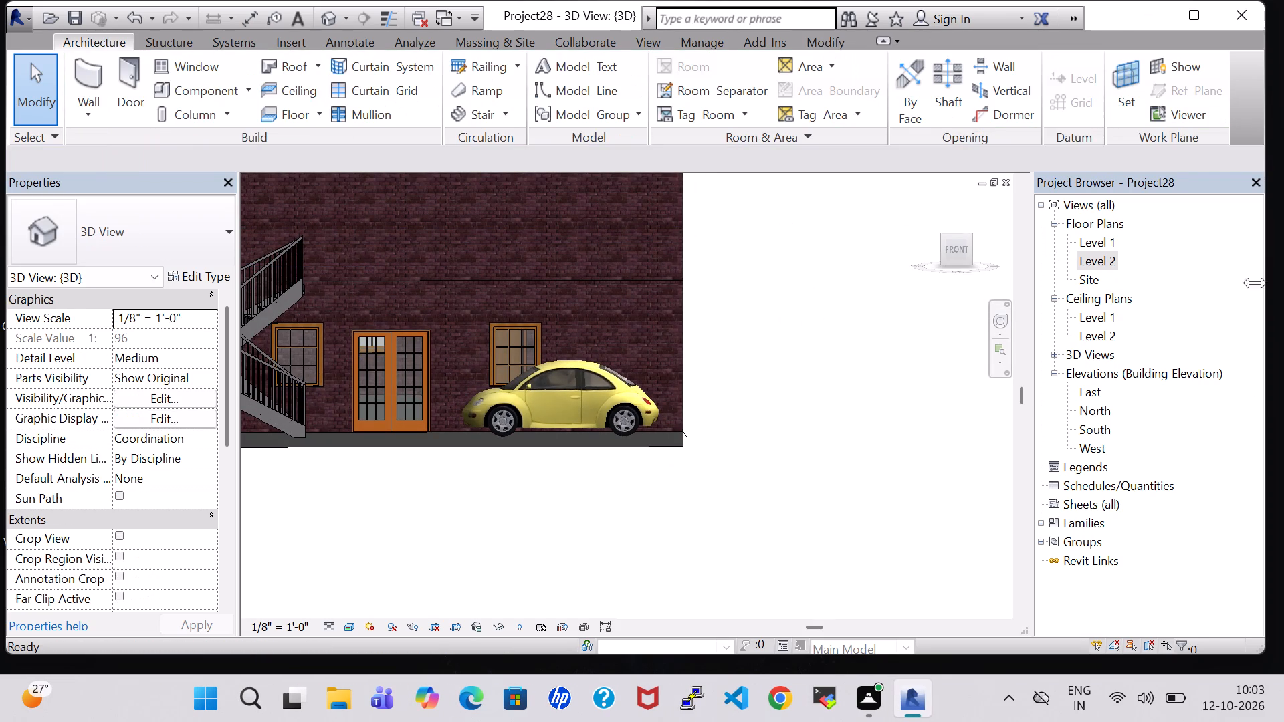
# Save the project.
pyautogui.doubleClick(1101, 243)
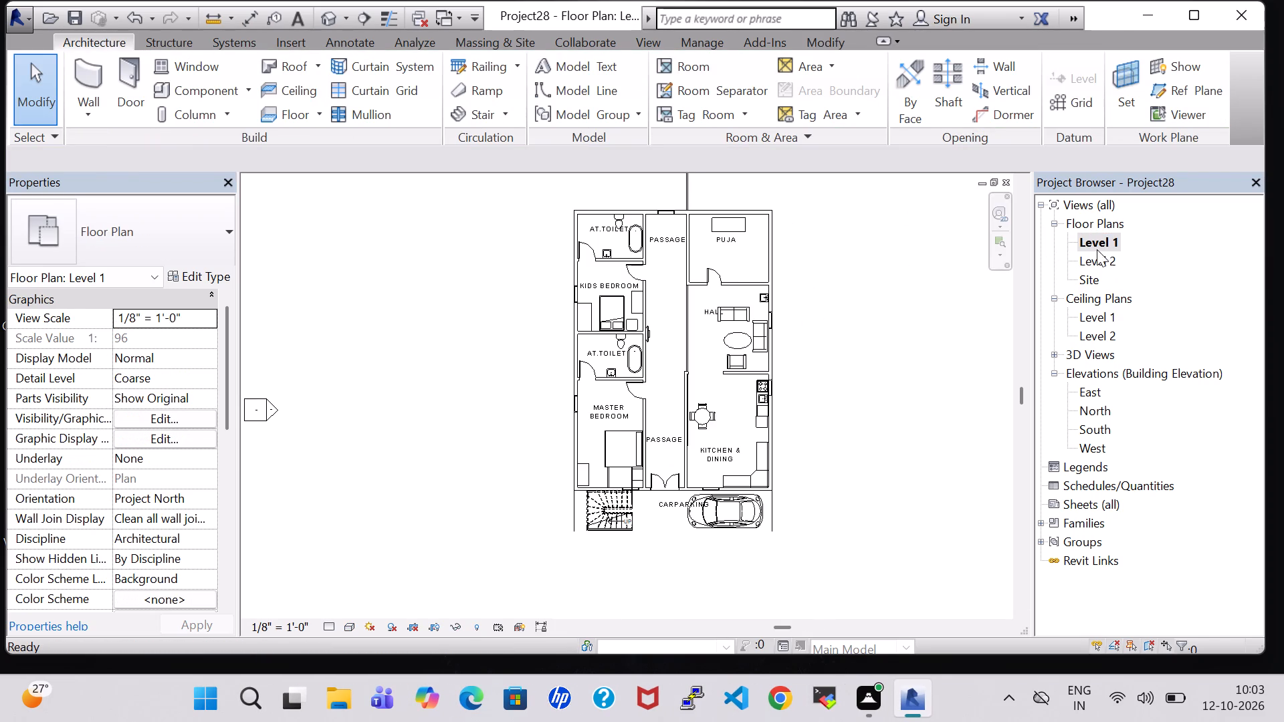
pyautogui.click(325, 11)
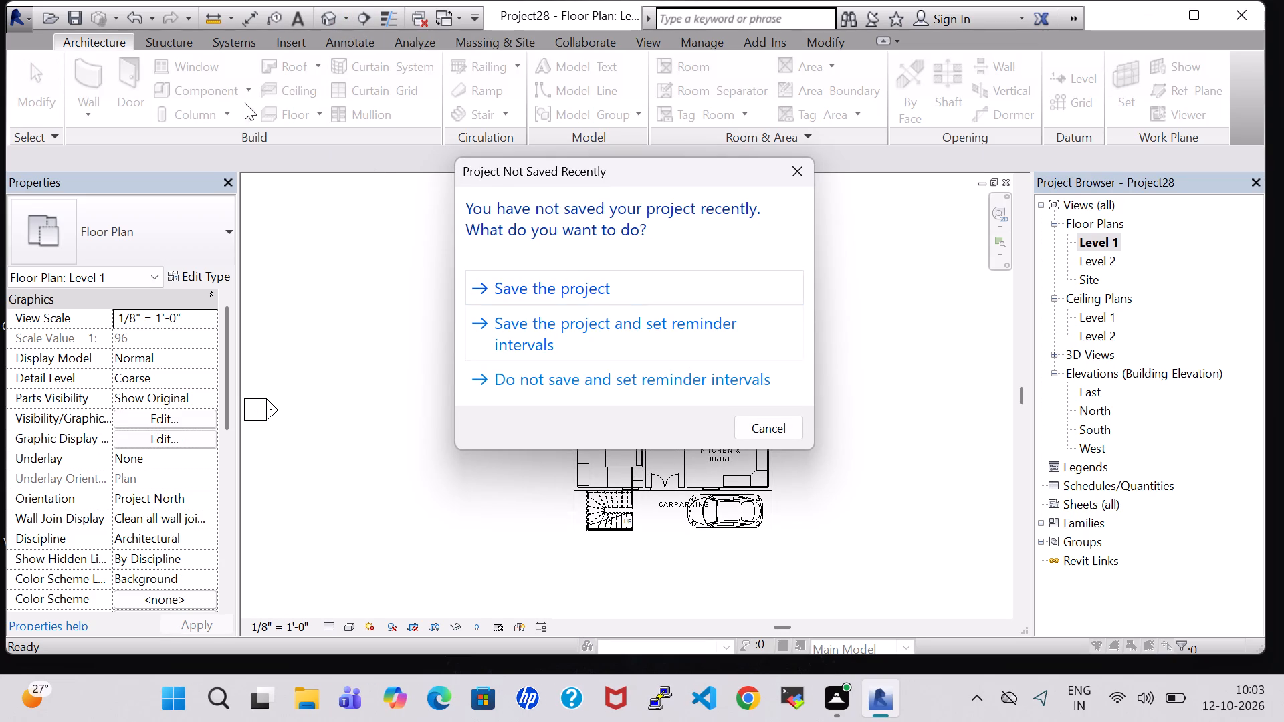
pyautogui.click(550, 283)
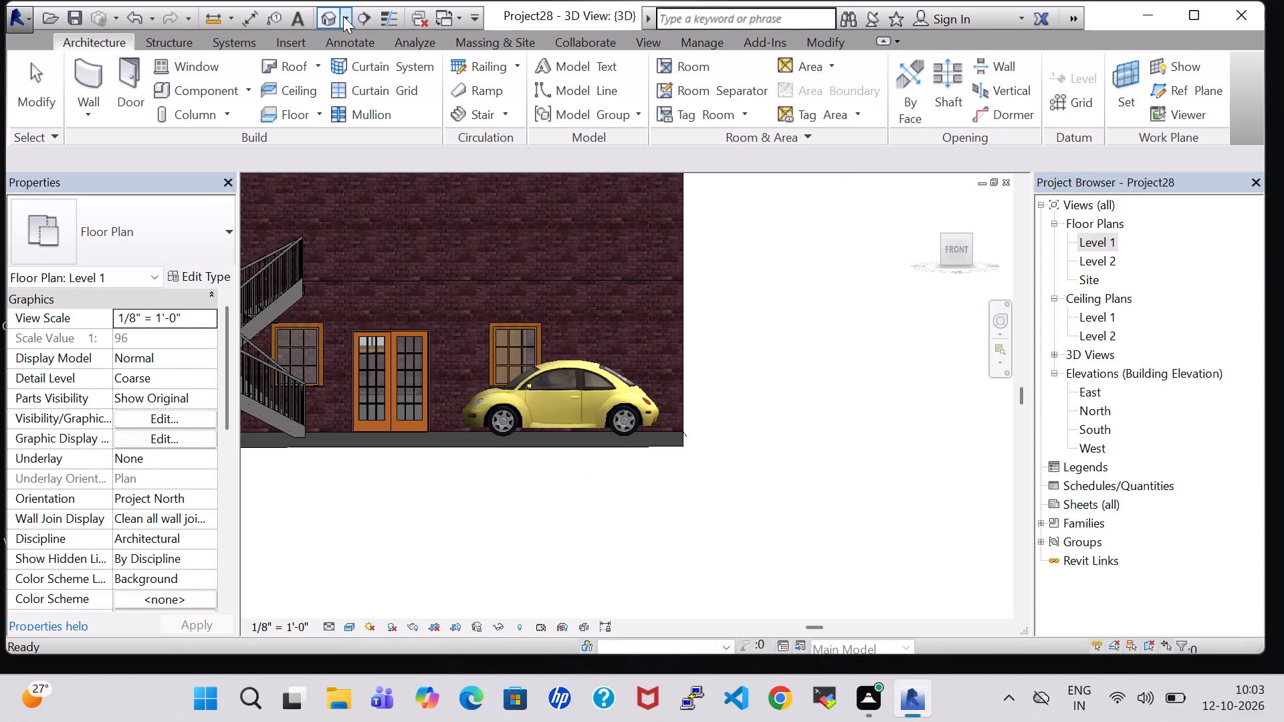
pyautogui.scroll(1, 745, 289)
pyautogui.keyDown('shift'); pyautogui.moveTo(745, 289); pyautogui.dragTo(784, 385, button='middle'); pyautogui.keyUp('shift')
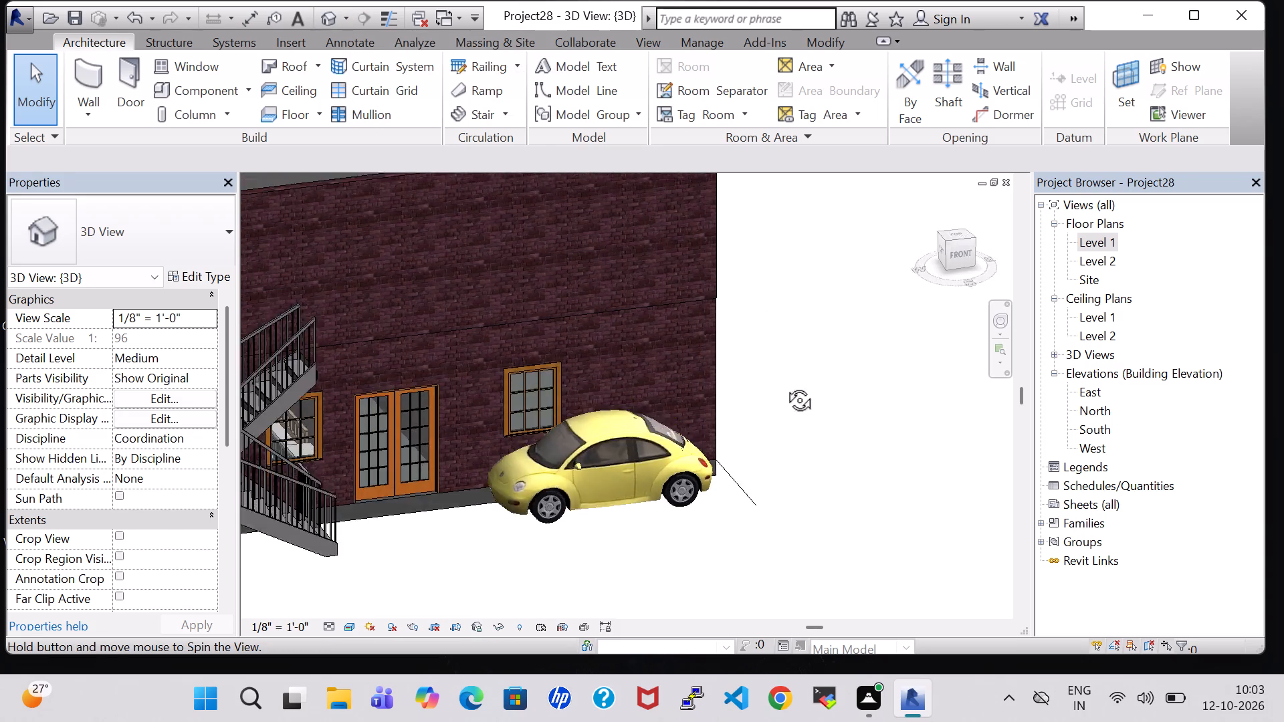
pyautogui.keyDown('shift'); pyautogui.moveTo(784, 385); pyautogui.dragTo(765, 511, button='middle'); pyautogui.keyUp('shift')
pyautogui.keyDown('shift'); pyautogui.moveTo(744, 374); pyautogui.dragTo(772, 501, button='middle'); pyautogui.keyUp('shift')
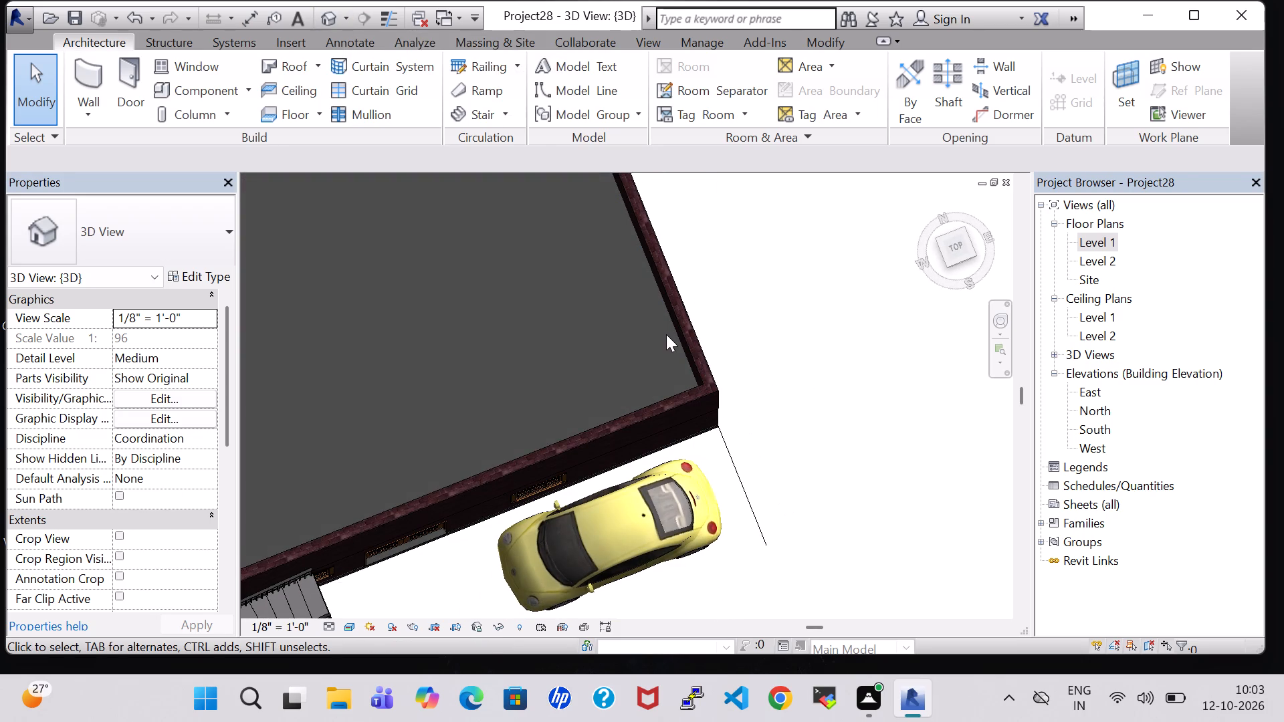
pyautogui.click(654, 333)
# Create a flat Generic - 12" Level 2 roof, about 50'-5" long, over the house and about 3'-4" past its kitchen-side wall, unjoining conflicting elements.
pyautogui.doubleClick(1108, 245)
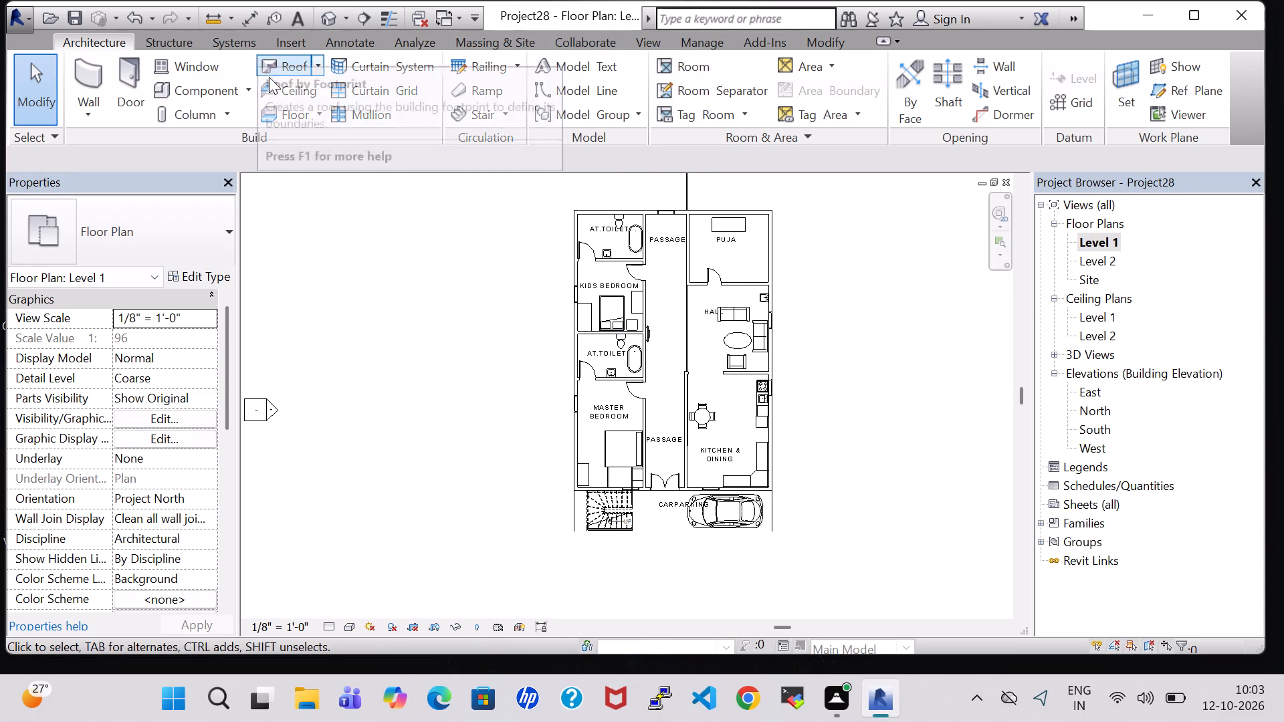
pyautogui.click(285, 64)
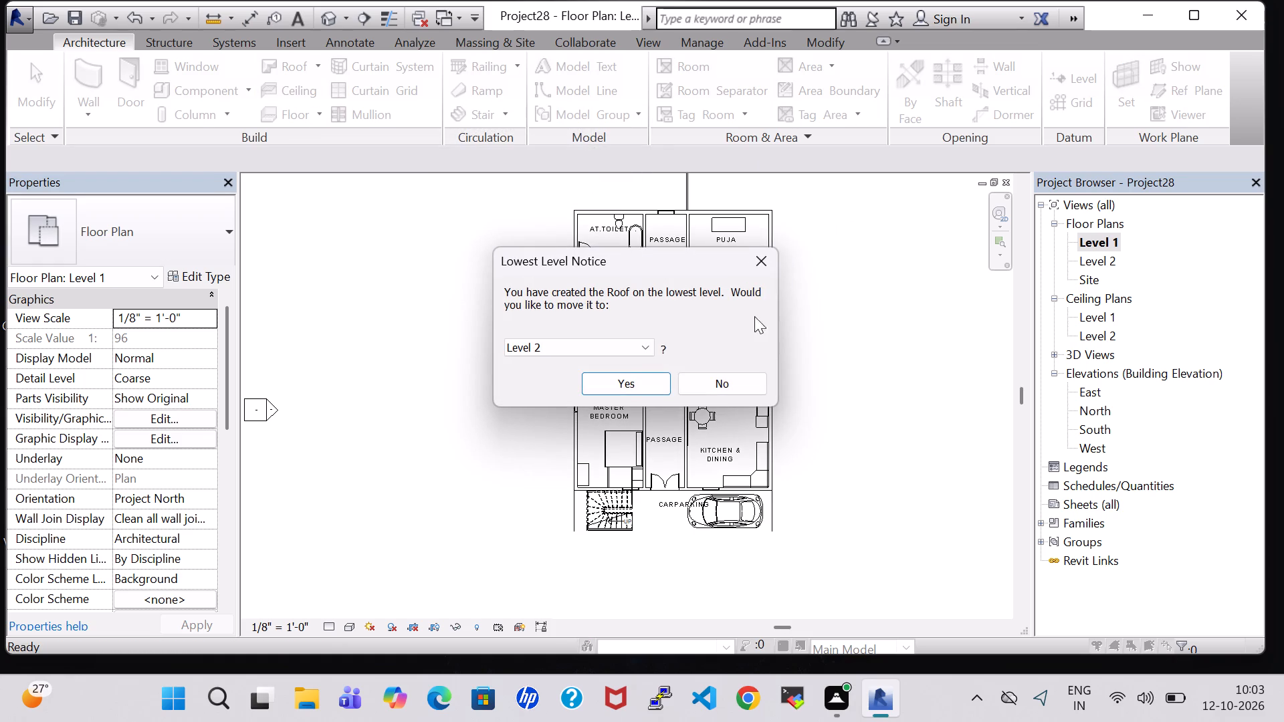
pyautogui.click(642, 382)
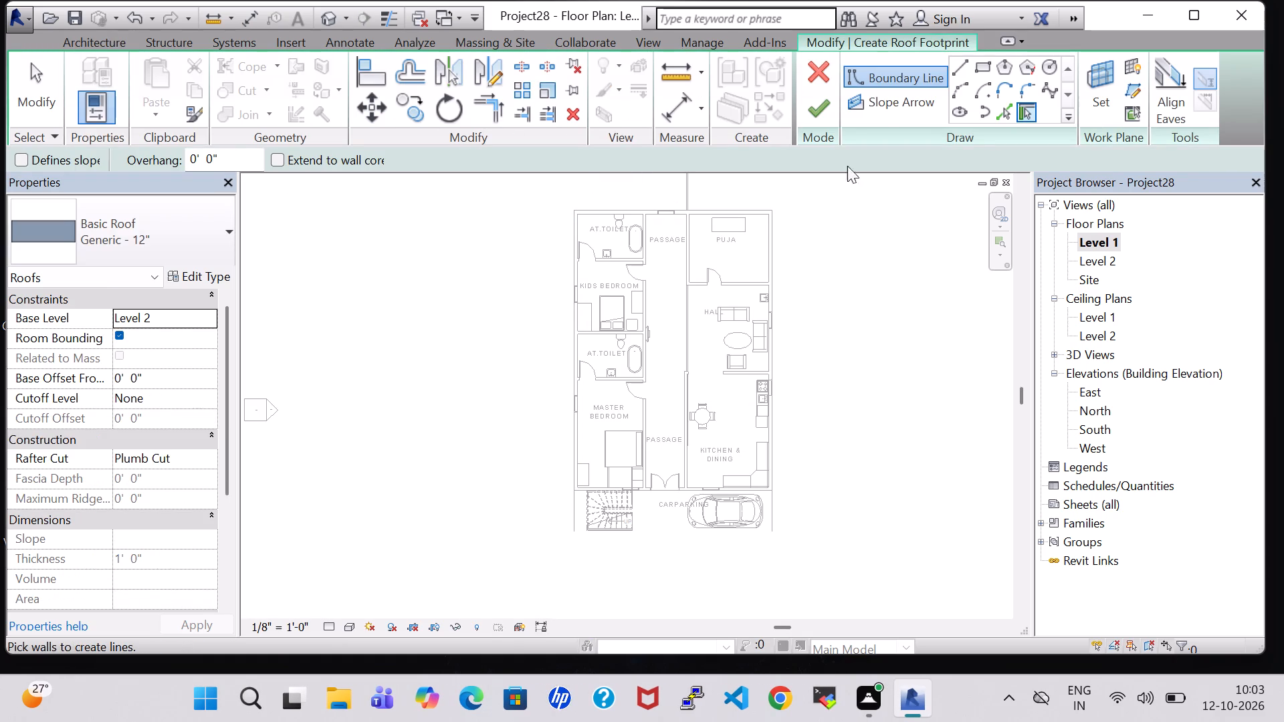
pyautogui.click(988, 68)
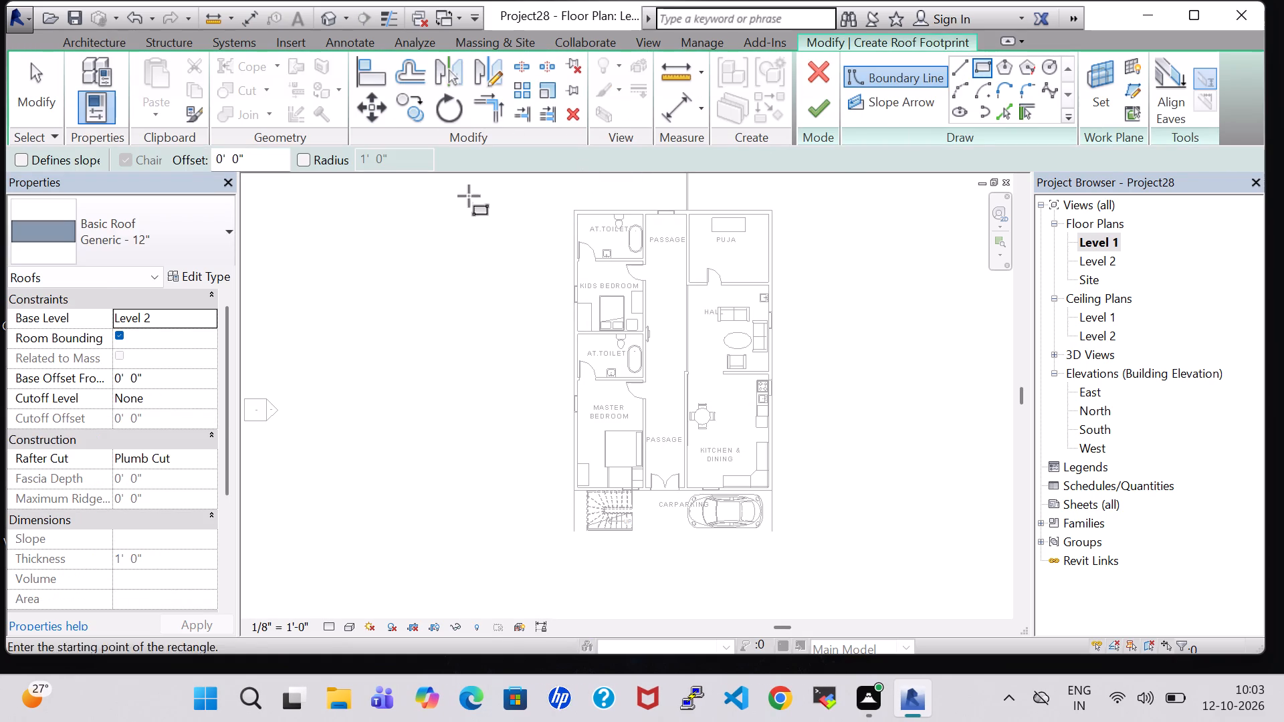
pyautogui.scroll(3, 572, 217)
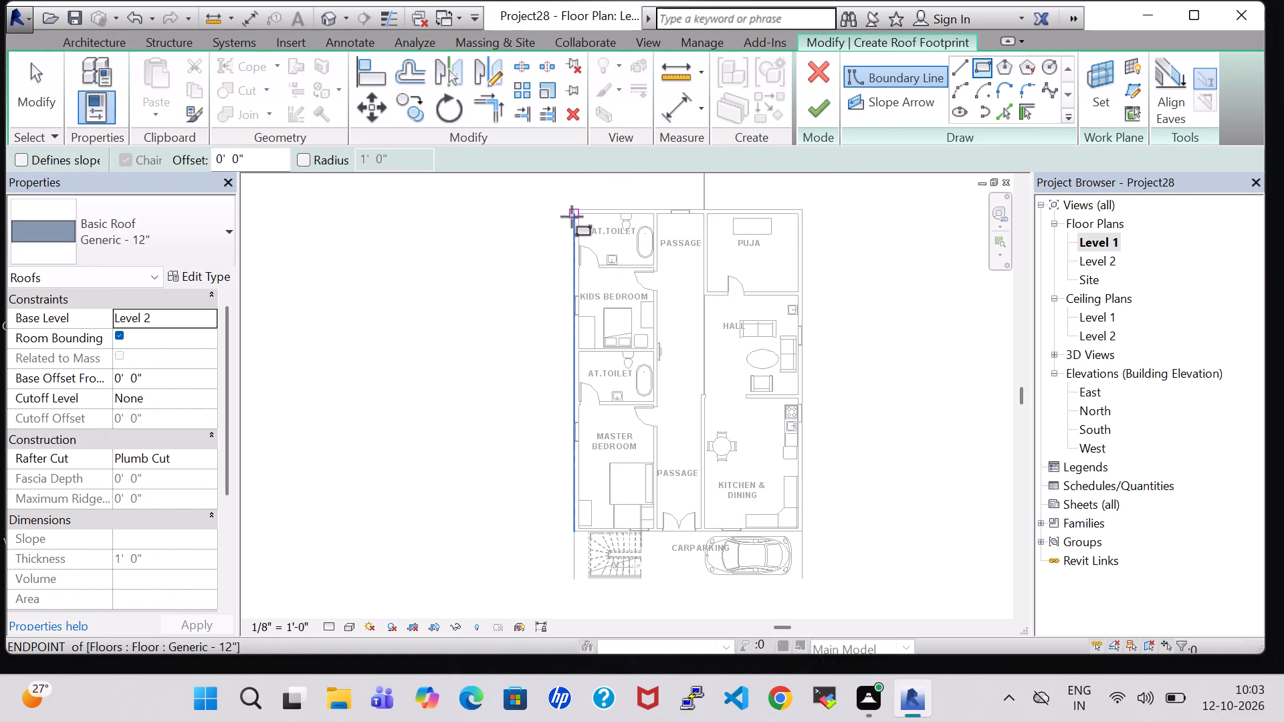
pyautogui.click(576, 209)
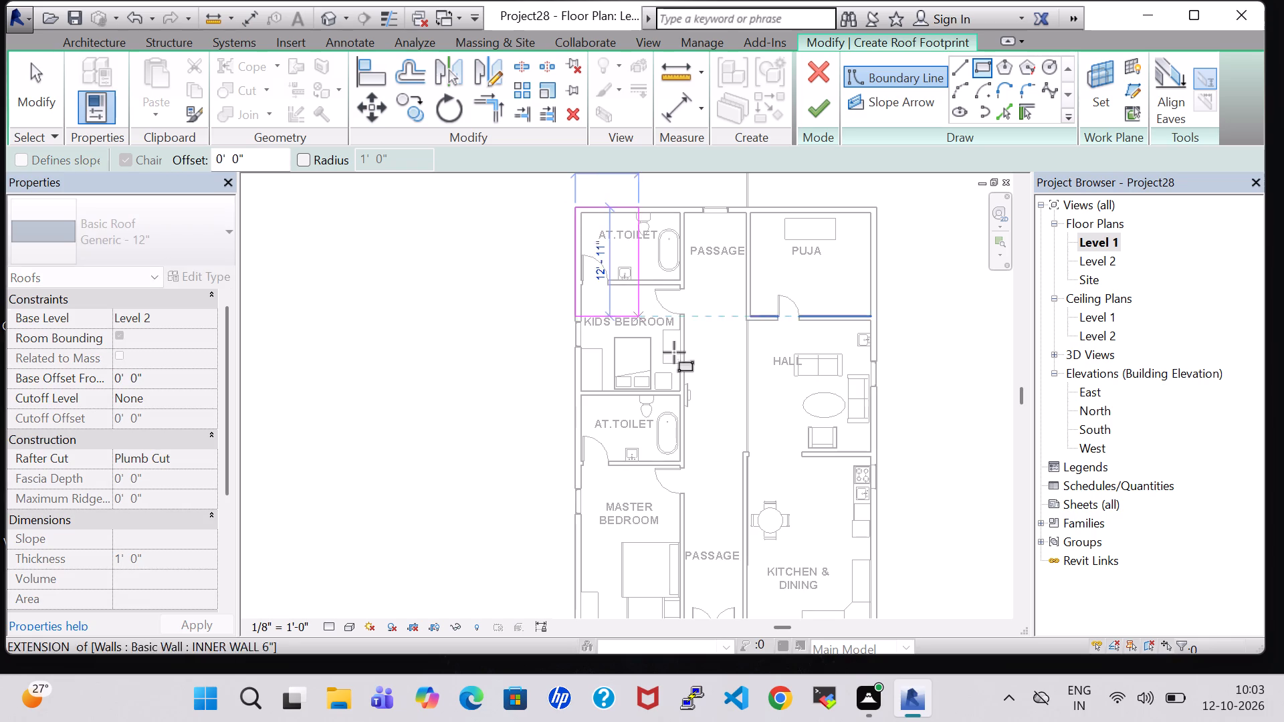
pyautogui.scroll(-2, 794, 509)
pyautogui.moveTo(794, 509); pyautogui.dragTo(800, 441, button='middle')
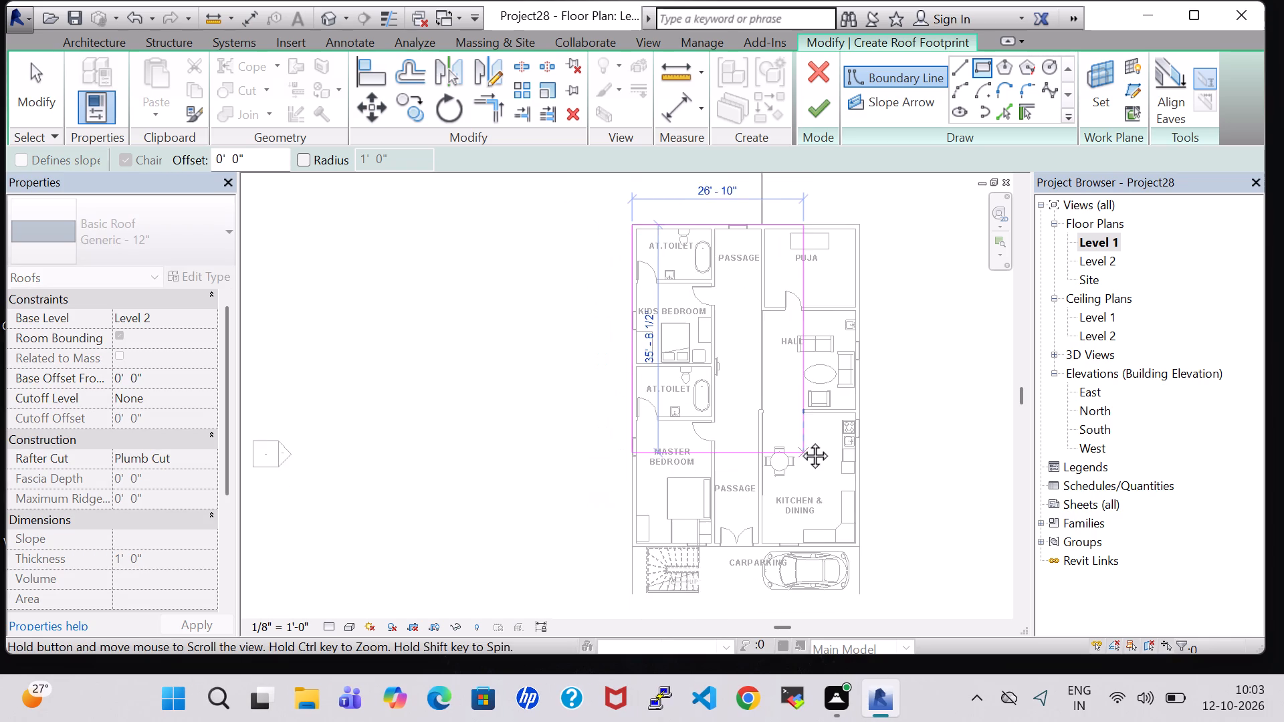
pyautogui.moveTo(800, 441); pyautogui.dragTo(800, 439, button='middle')
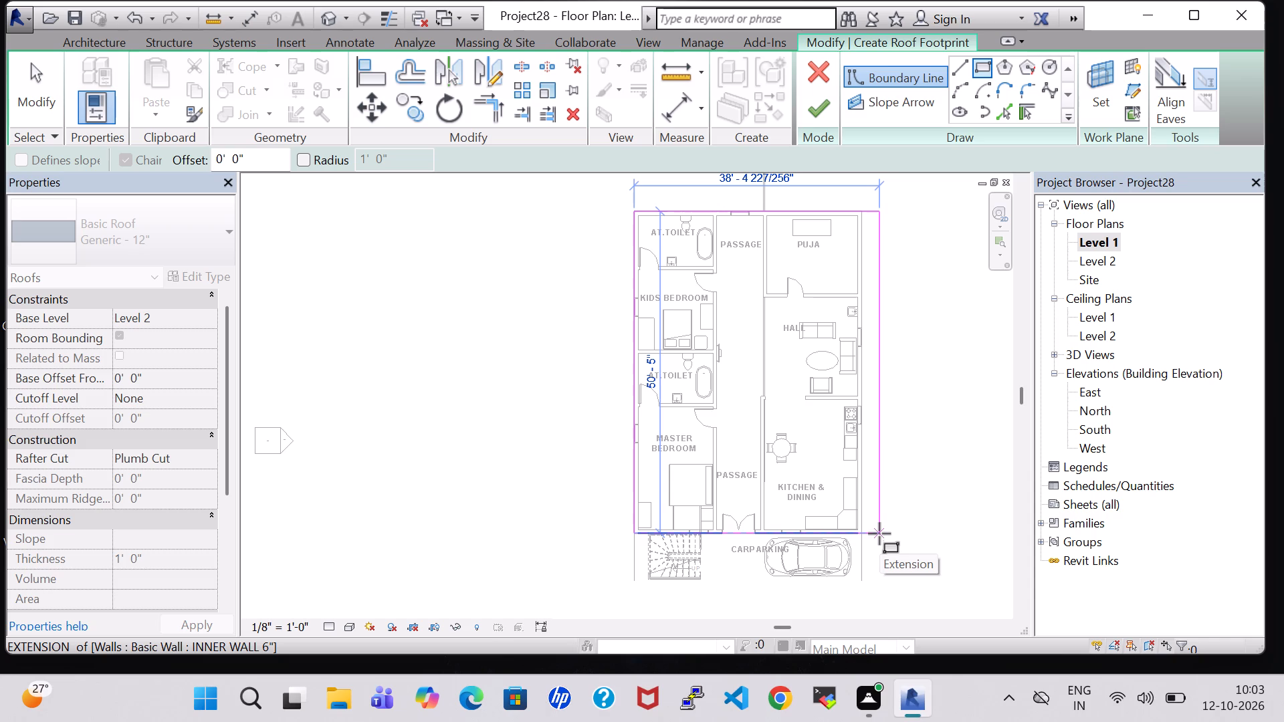
pyautogui.click(883, 533)
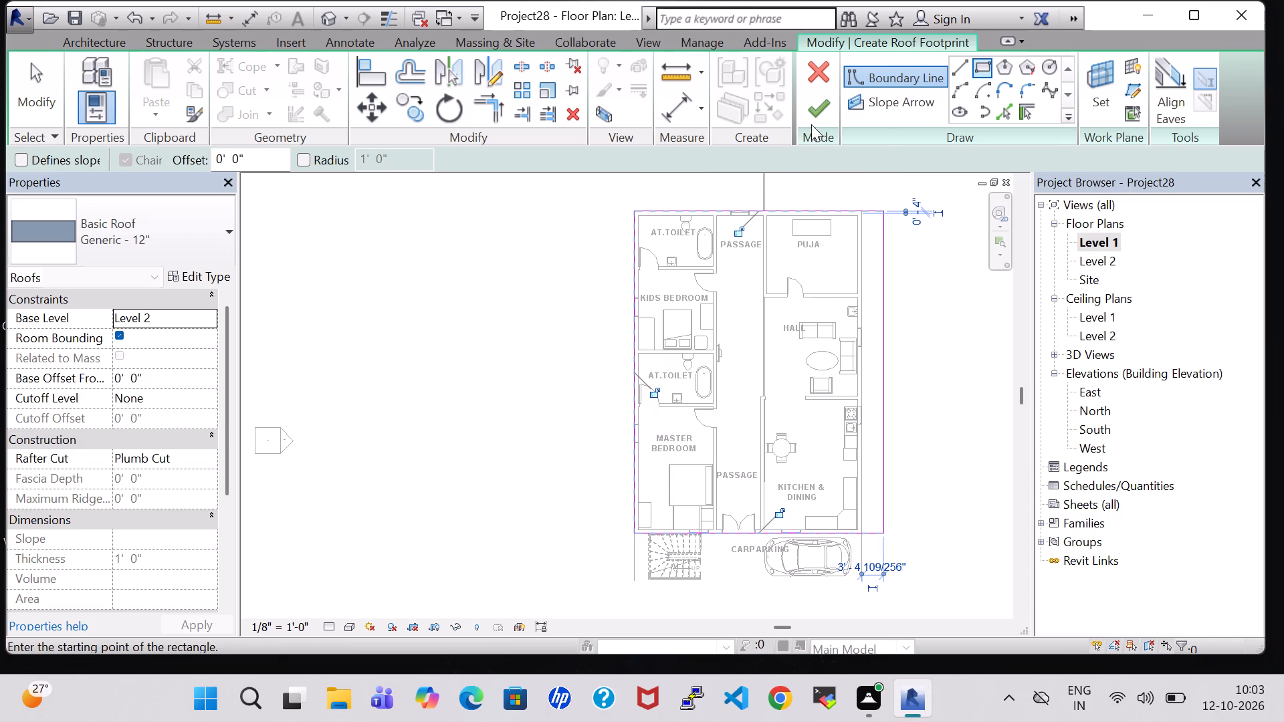
pyautogui.click(811, 118)
pyautogui.click(696, 352)
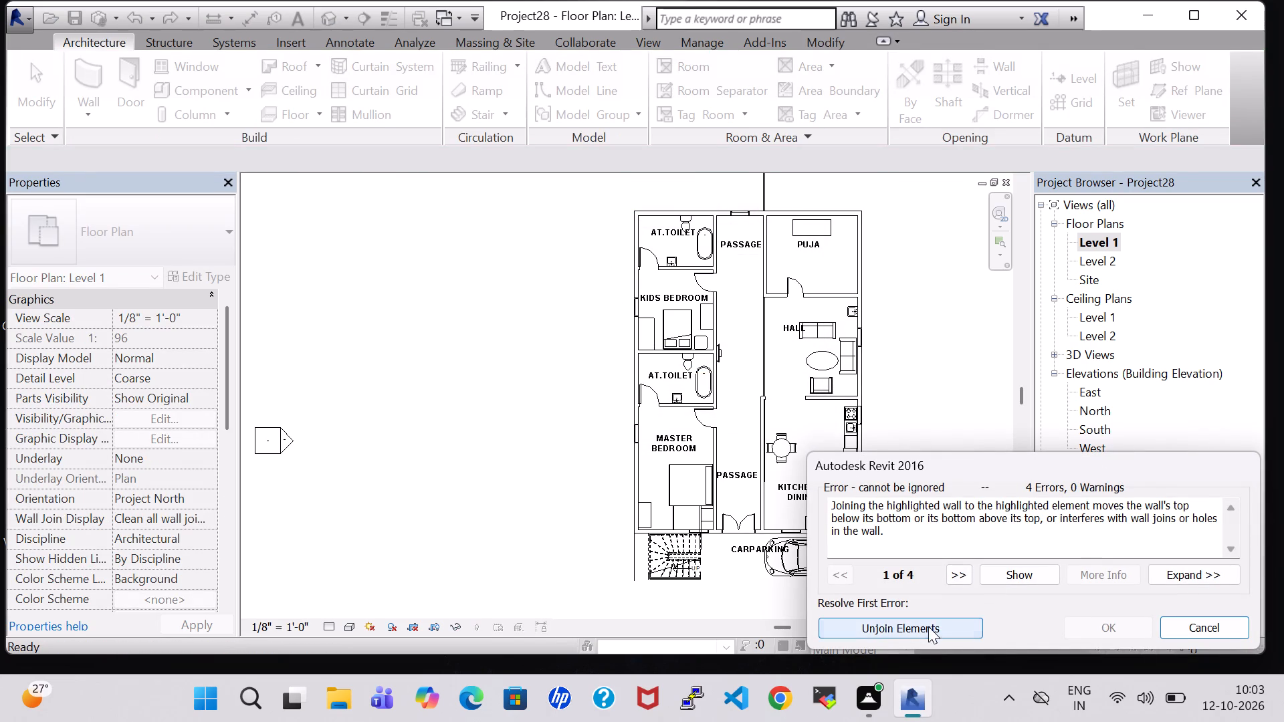
pyautogui.click(928, 626)
# Examine the new Level 2 roof slab in 3D, checking its overhang relative to the walls, stair and car.
pyautogui.click(336, 14)
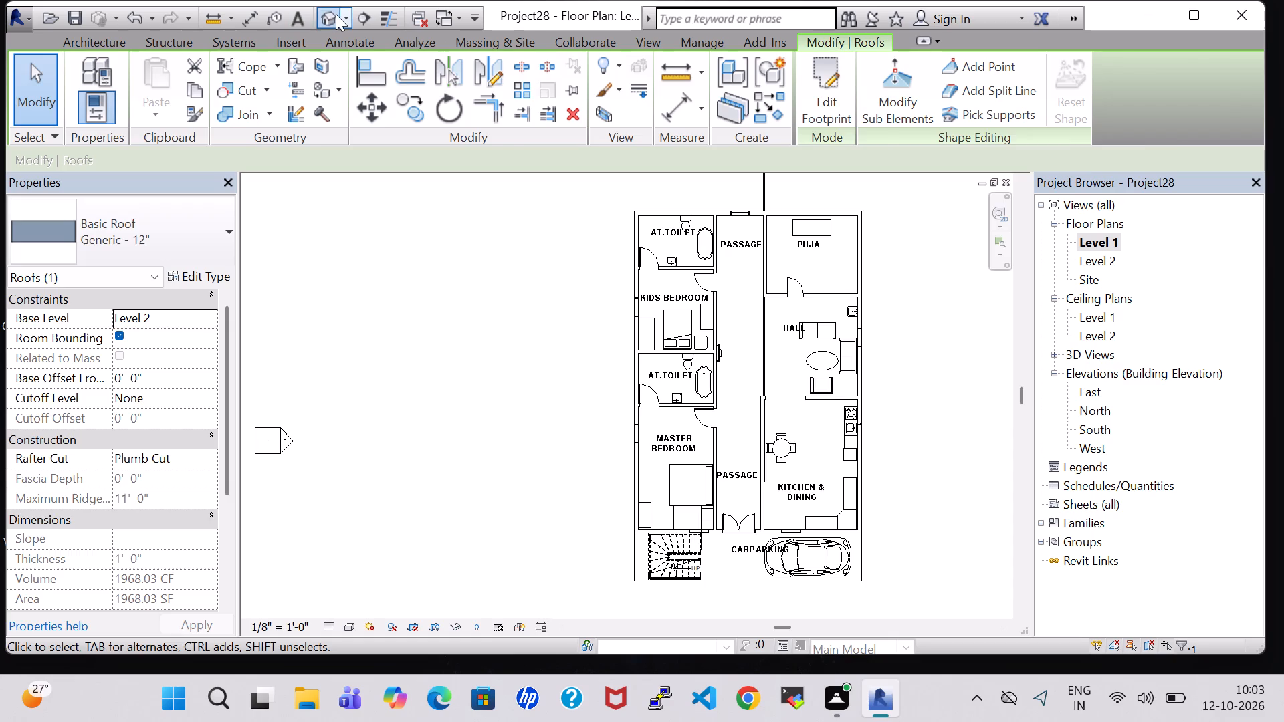
pyautogui.keyDown('shift'); pyautogui.moveTo(805, 401); pyautogui.dragTo(775, 313, button='middle'); pyautogui.keyUp('shift')
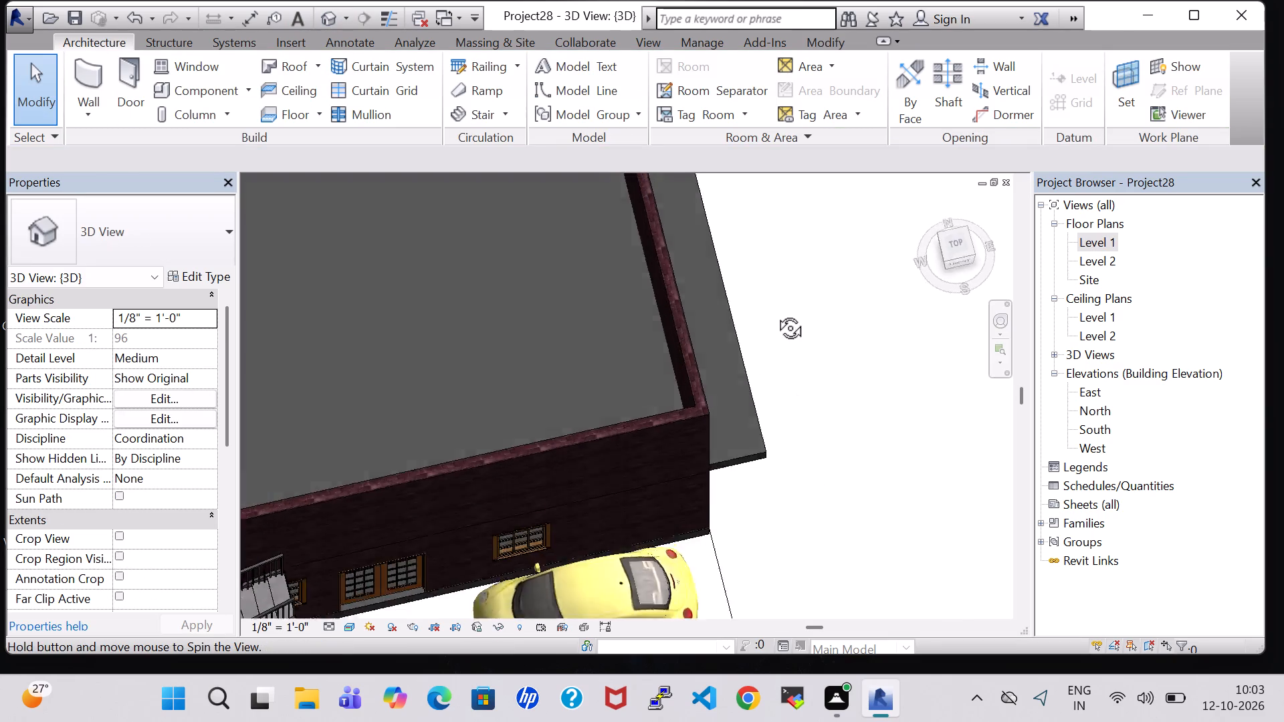
pyautogui.keyDown('shift'); pyautogui.moveTo(775, 313); pyautogui.dragTo(745, 188, button='middle'); pyautogui.keyUp('shift')
pyautogui.keyDown('shift'); pyautogui.scroll(1, 777, 469); pyautogui.keyUp('shift')
pyautogui.keyDown('shift'); pyautogui.moveTo(777, 469); pyautogui.dragTo(774, 362, button='middle'); pyautogui.keyUp('shift')
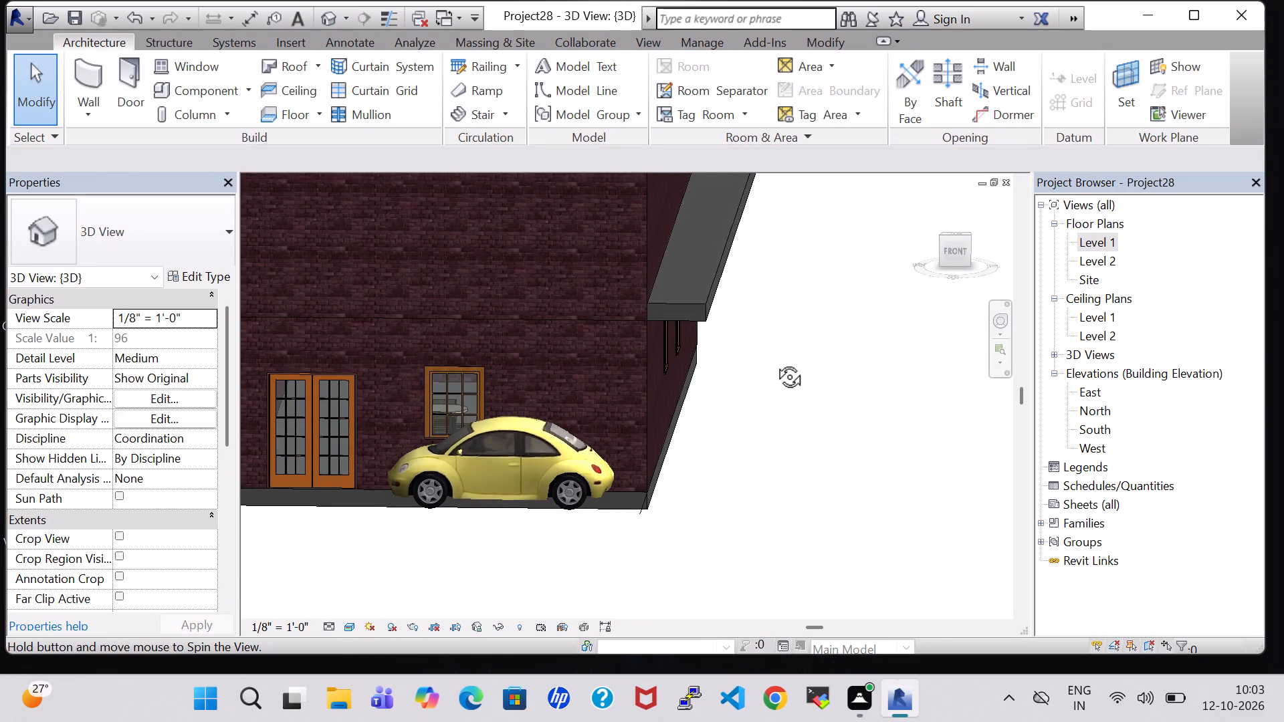
pyautogui.keyDown('shift'); pyautogui.moveTo(771, 334); pyautogui.dragTo(778, 316, button='middle'); pyautogui.keyUp('shift')
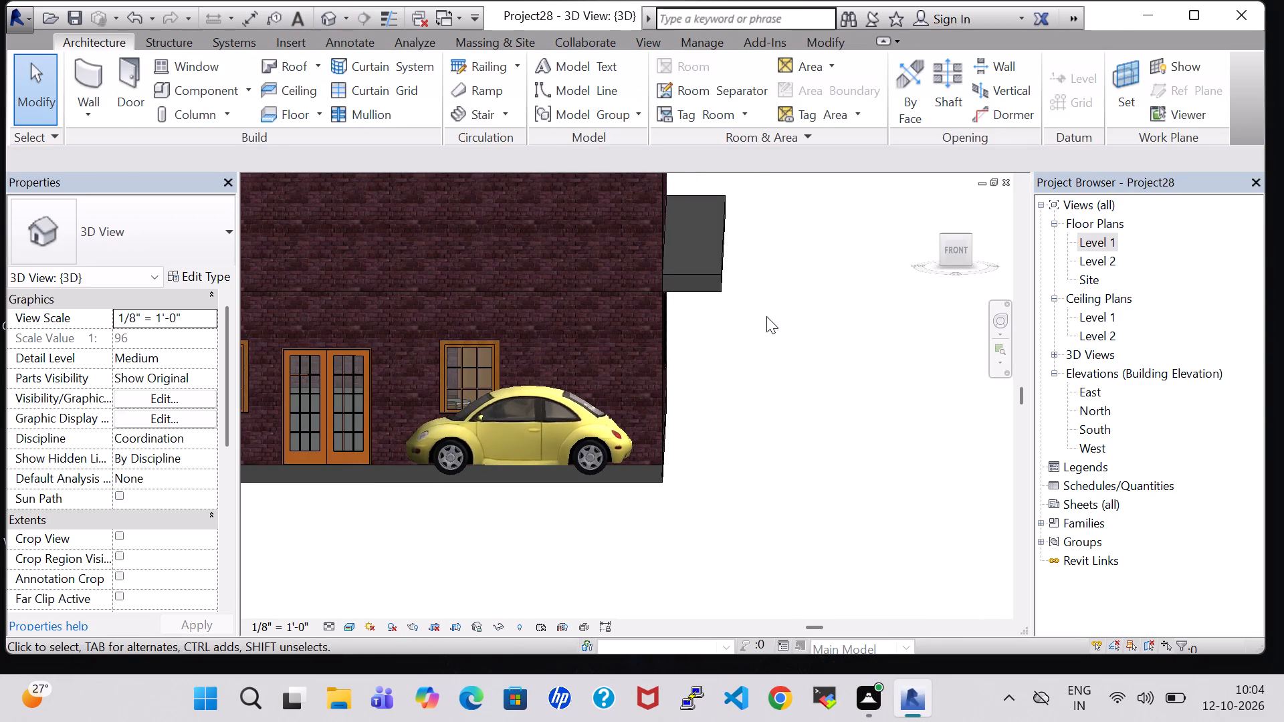
pyautogui.keyDown('shift'); pyautogui.scroll(1, 714, 347); pyautogui.keyUp('shift')
pyautogui.keyDown('shift'); pyautogui.moveTo(714, 347); pyautogui.dragTo(894, 360, button='middle'); pyautogui.keyUp('shift')
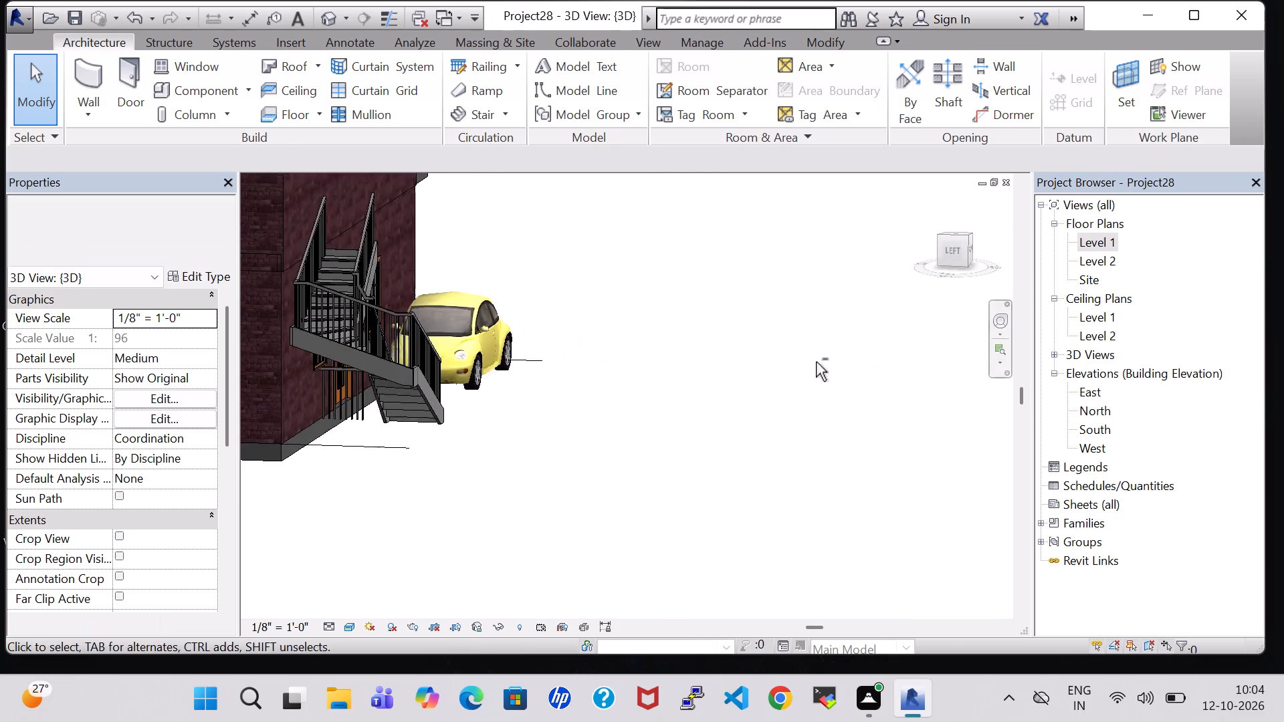
pyautogui.keyDown('shift'); pyautogui.moveTo(676, 387); pyautogui.dragTo(626, 399, button='middle'); pyautogui.keyUp('shift')
pyautogui.keyDown('shift'); pyautogui.moveTo(855, 309); pyautogui.dragTo(712, 318, button='middle'); pyautogui.keyUp('shift')
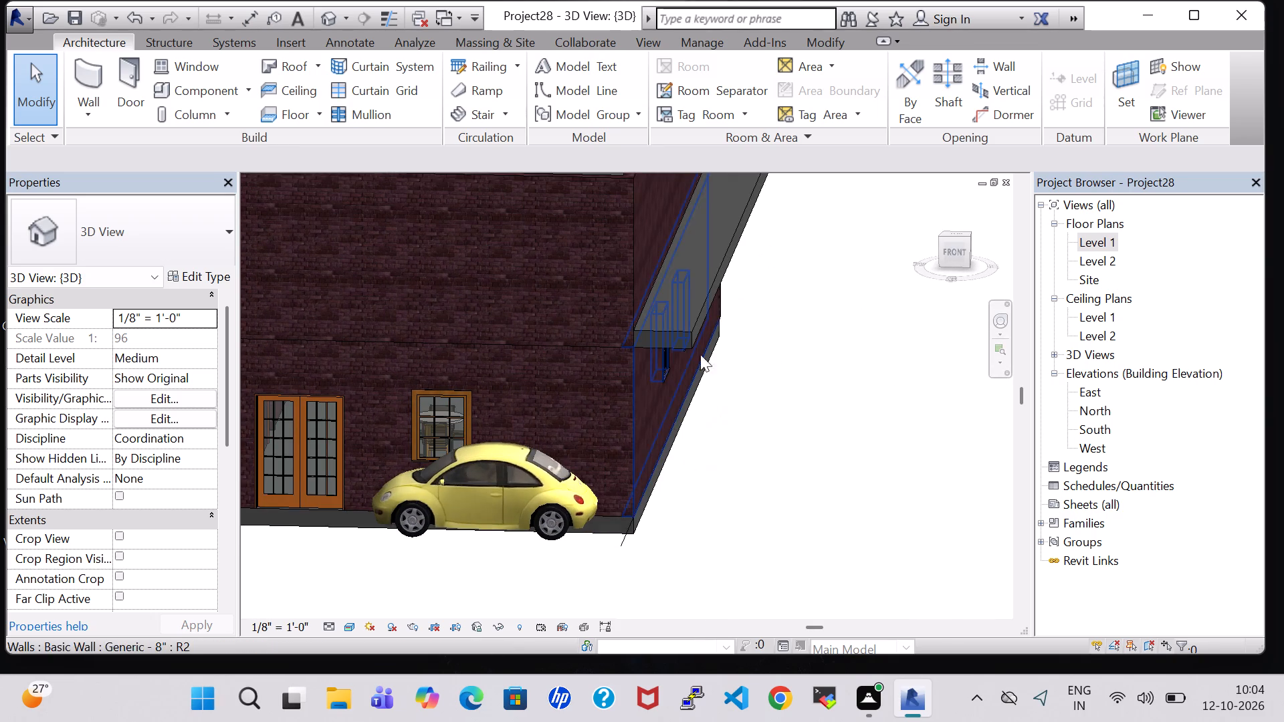
pyautogui.scroll(-5, 683, 447)
pyautogui.keyDown('shift'); pyautogui.scroll(1, 373, 559); pyautogui.keyUp('shift')
pyautogui.keyDown('shift'); pyautogui.moveTo(373, 559); pyautogui.dragTo(469, 559, button='middle'); pyautogui.keyUp('shift')
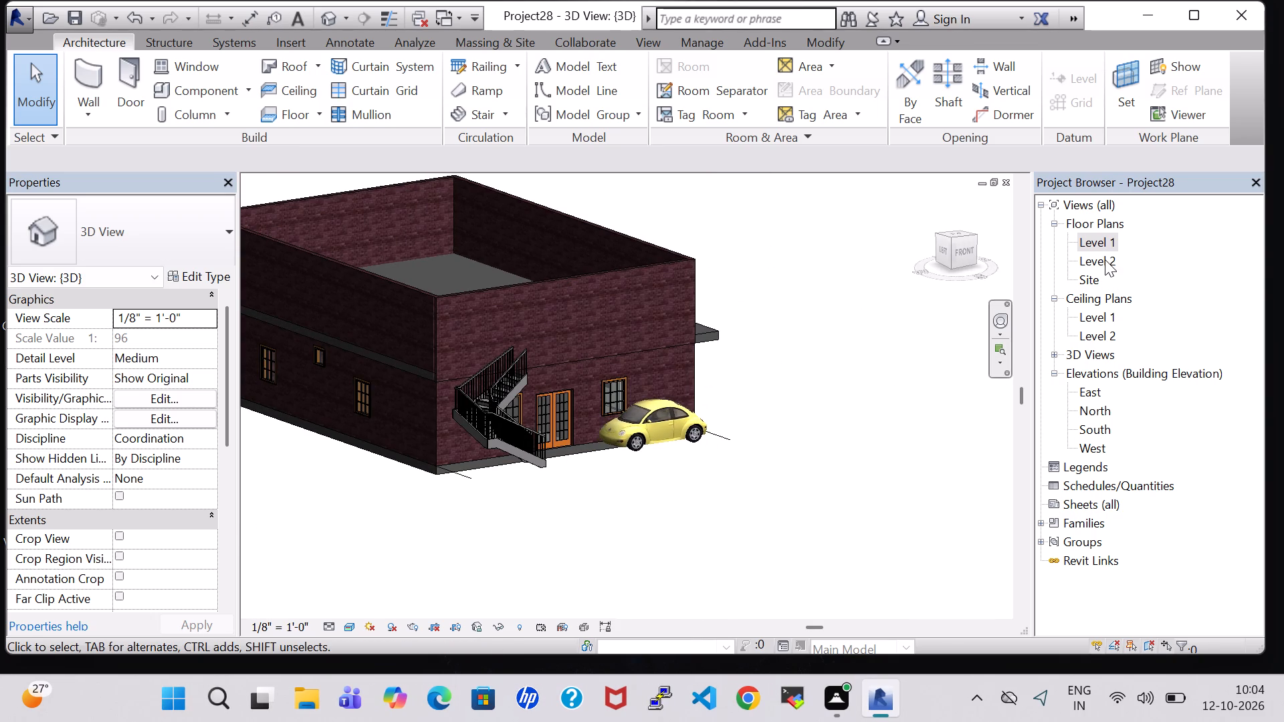
# In the Level 2 plan, draw INNER WALL 6" partitions around the rear toilet: about 8'-7" along the passage, with a cross wall to the outer wall.
pyautogui.doubleClick(1105, 259)
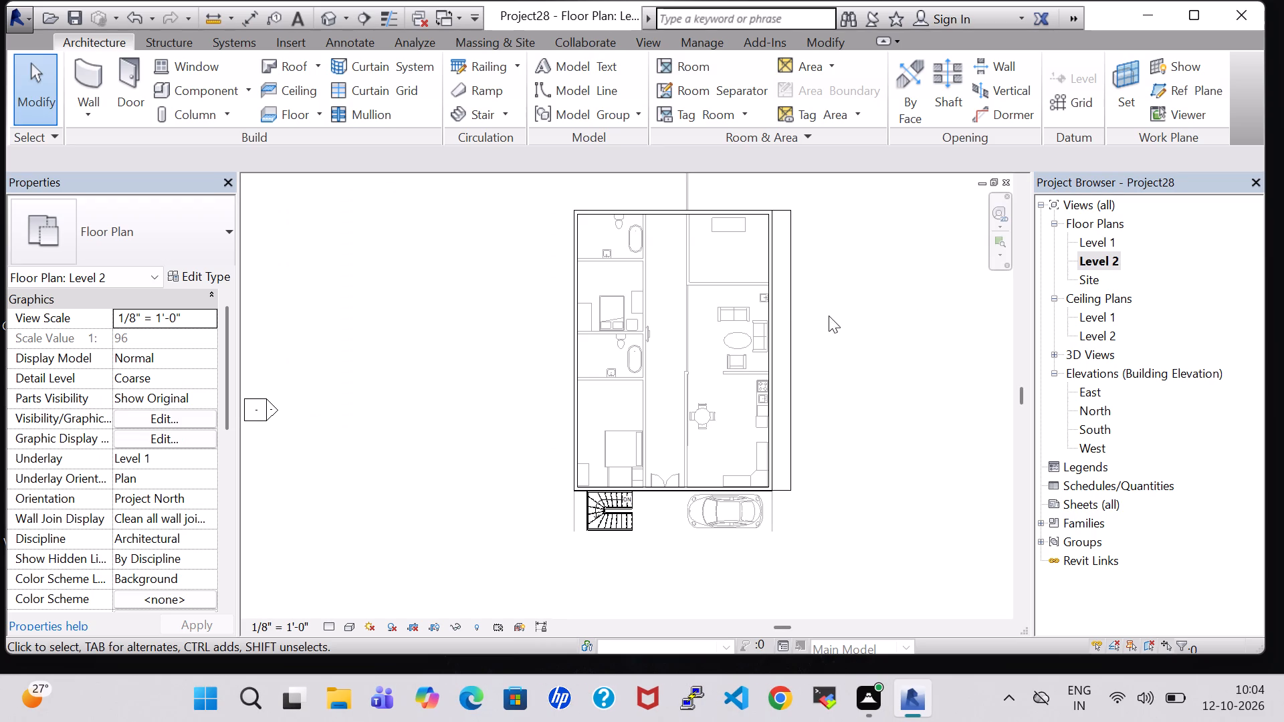
pyautogui.click(91, 68)
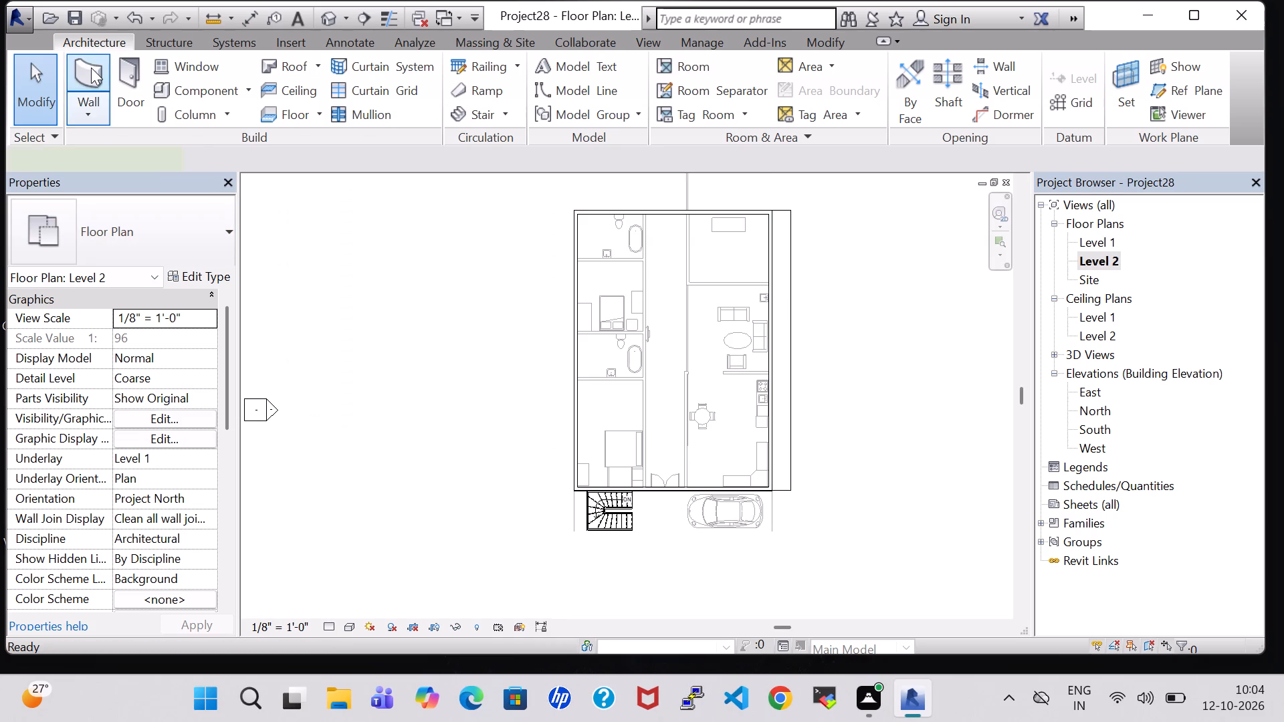
pyautogui.click(140, 238)
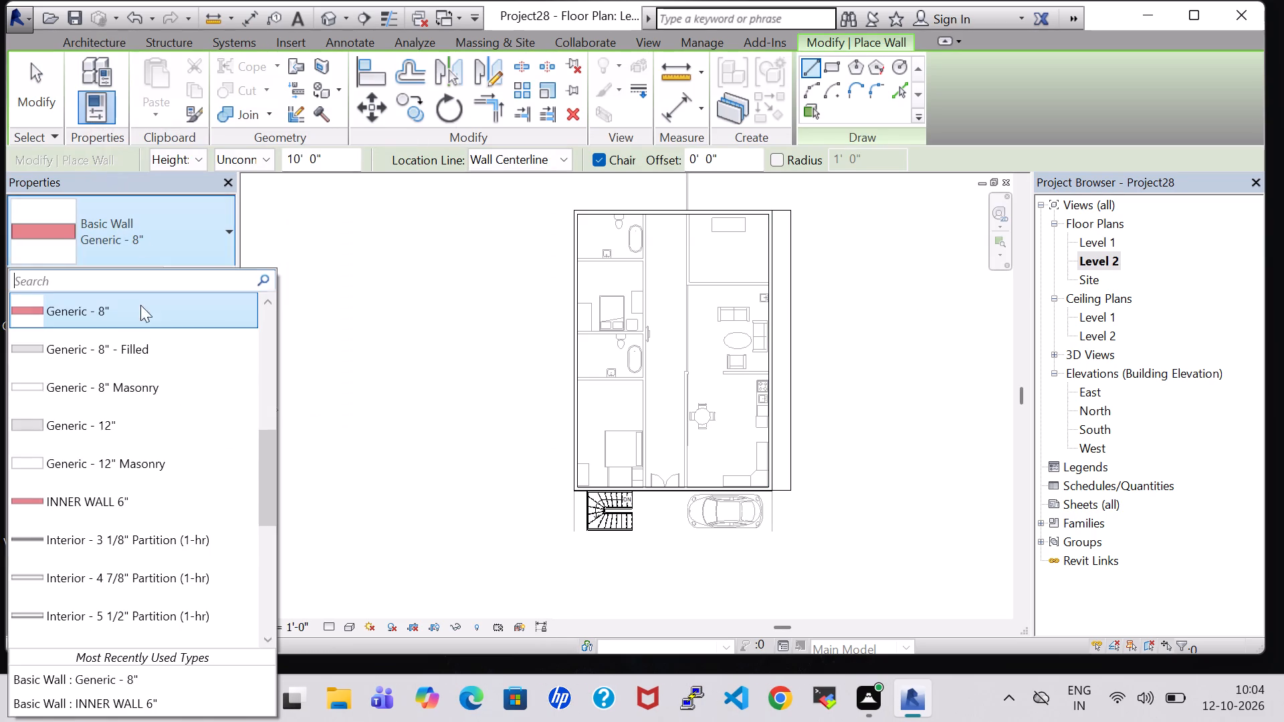
pyautogui.click(110, 707)
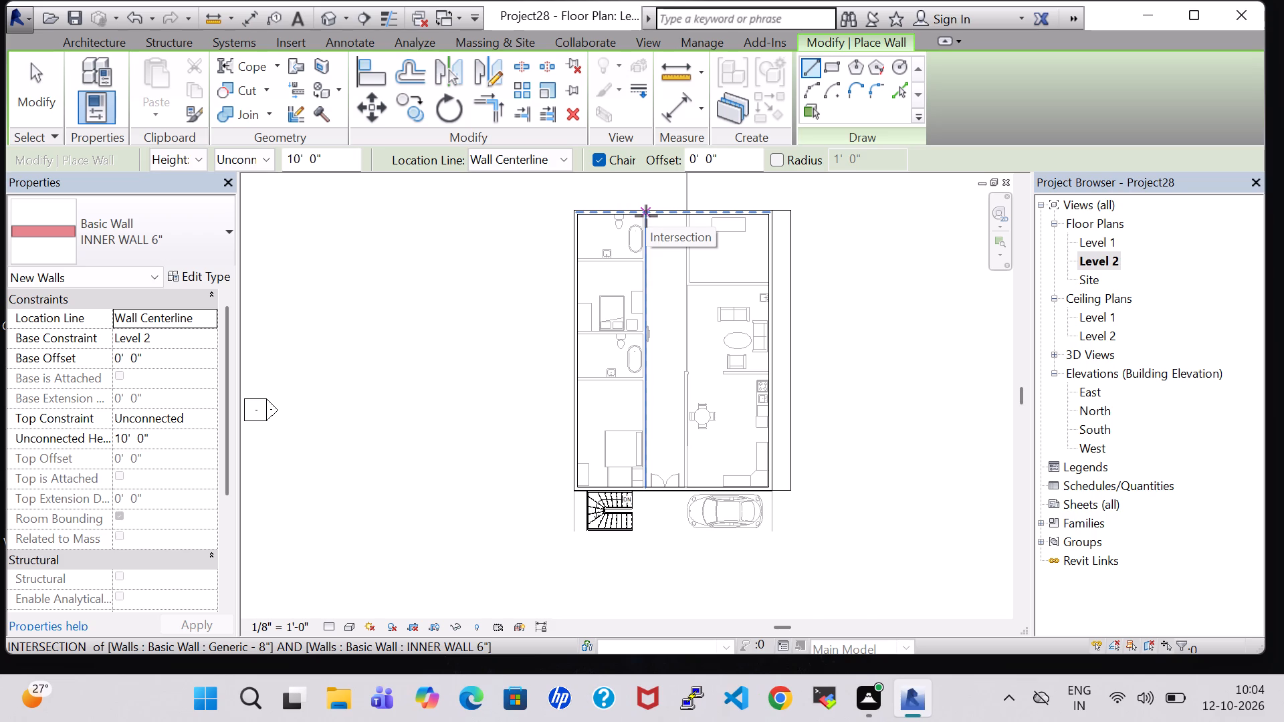
pyautogui.scroll(4, 646, 216)
pyautogui.click(644, 211)
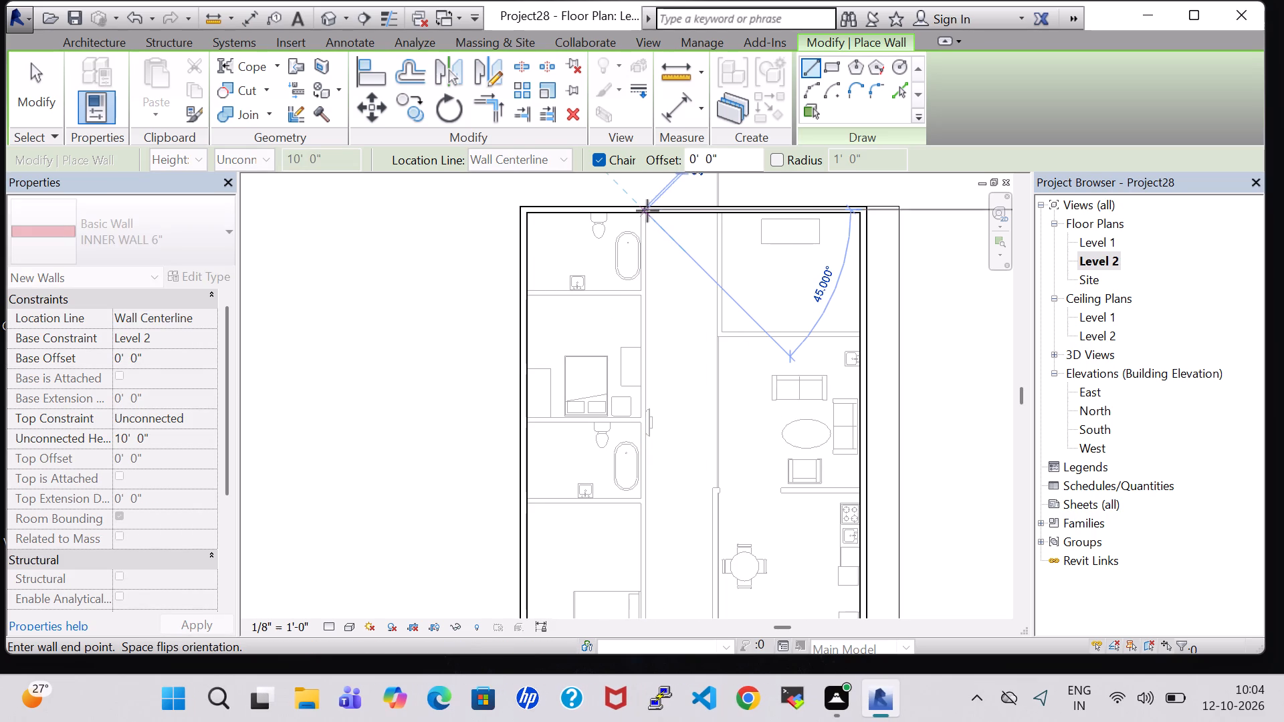
pyautogui.click(641, 293)
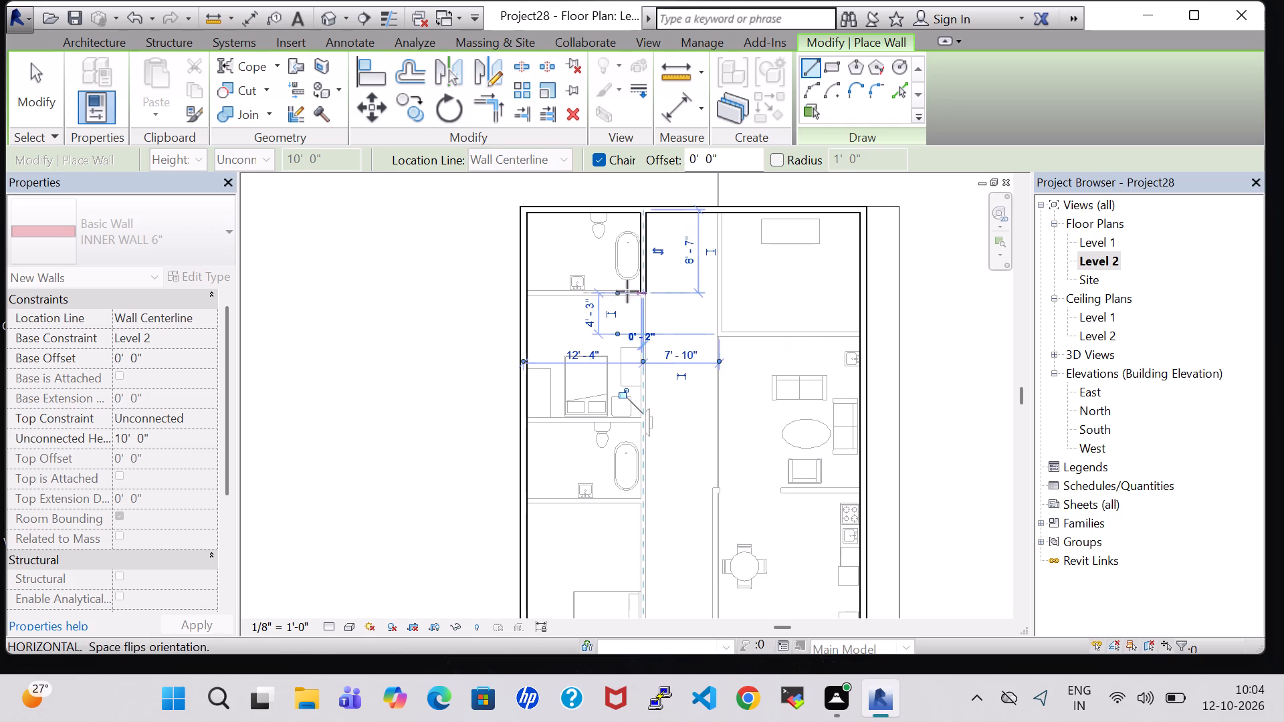
pyautogui.click(530, 294)
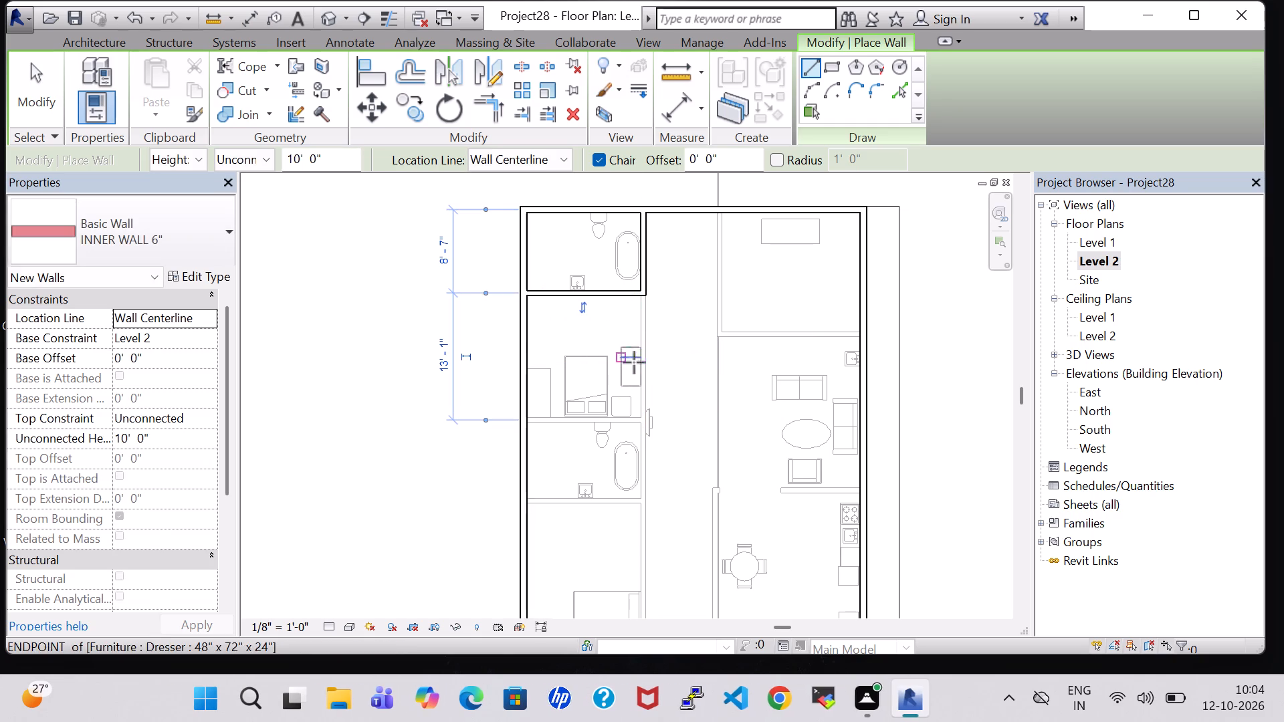
# Continue the Level 2 passage wall about 19'-7" and another 5'-5" toward the front, adding a cross wall to the outer wall at each end.
pyautogui.click(645, 295)
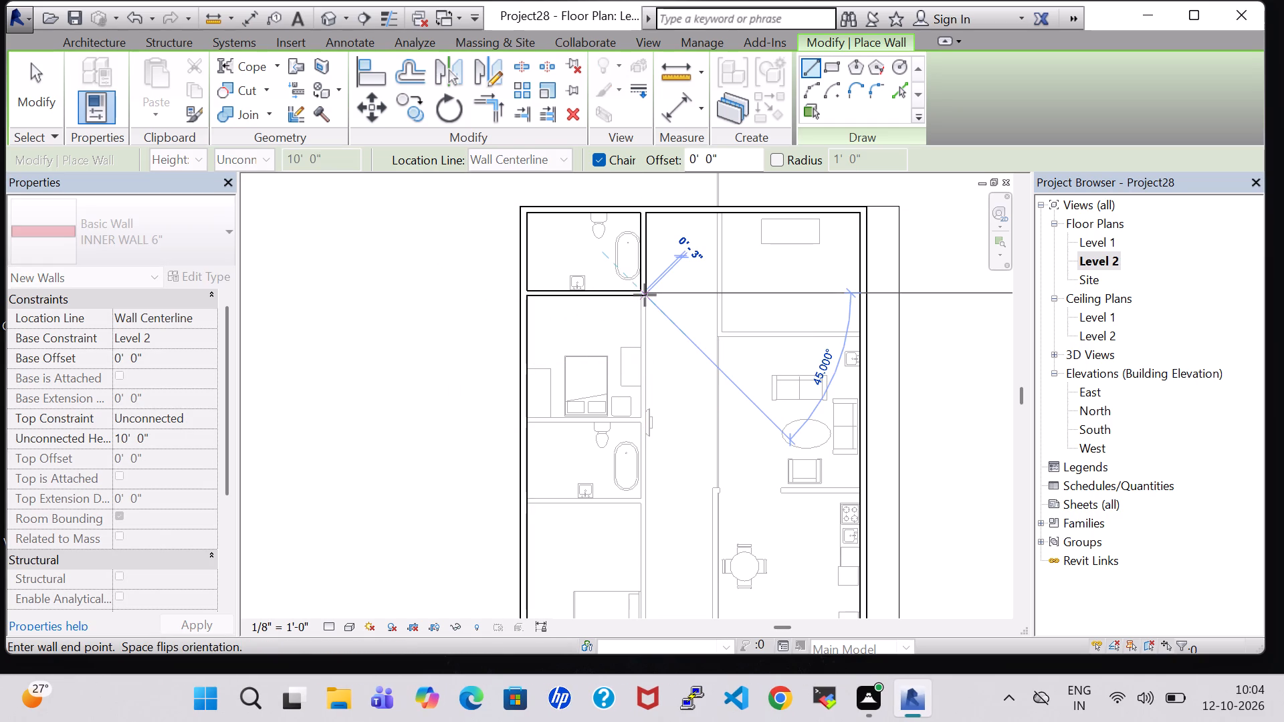
pyautogui.click(651, 483)
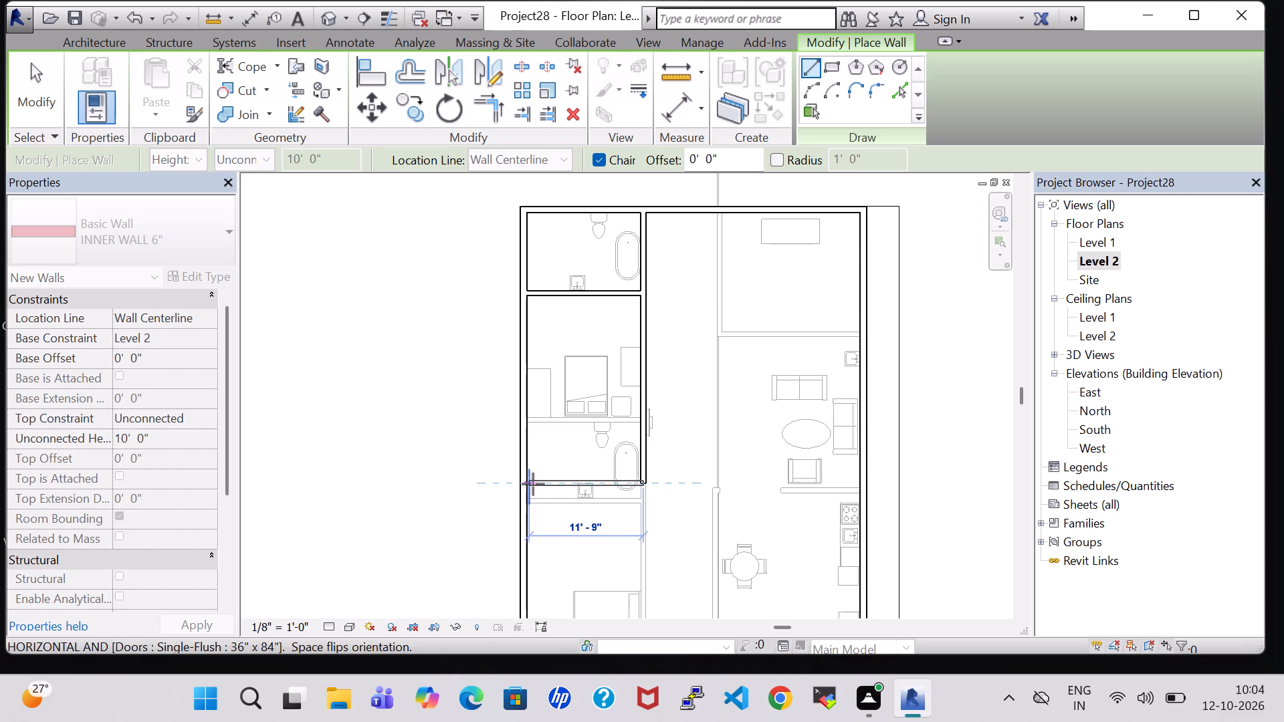
pyautogui.click(526, 484)
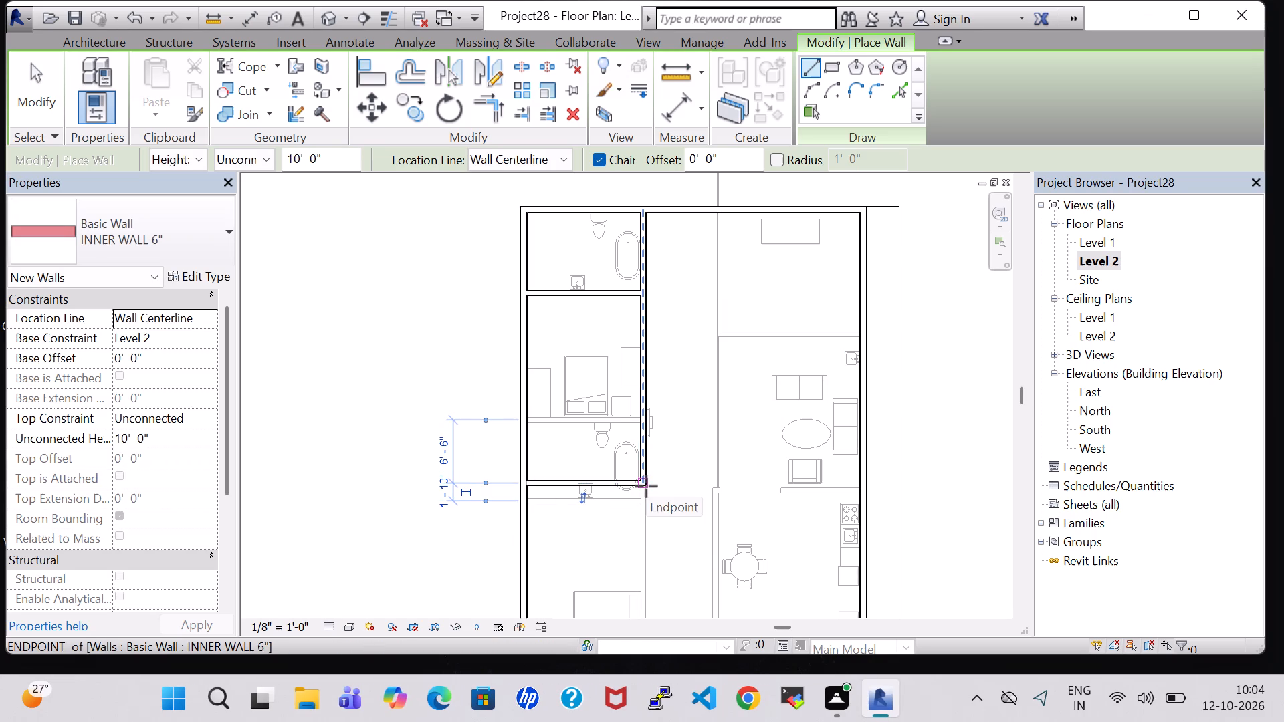
pyautogui.click(646, 486)
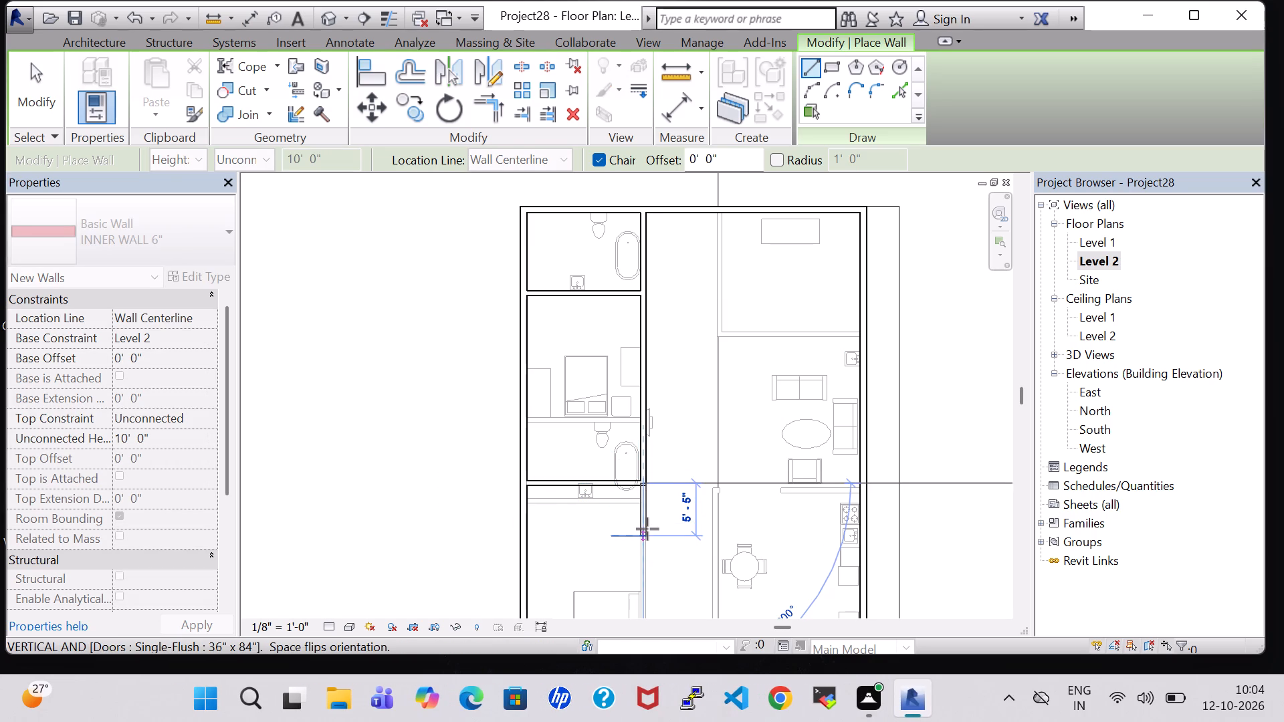
pyautogui.click(647, 529)
pyautogui.click(530, 537)
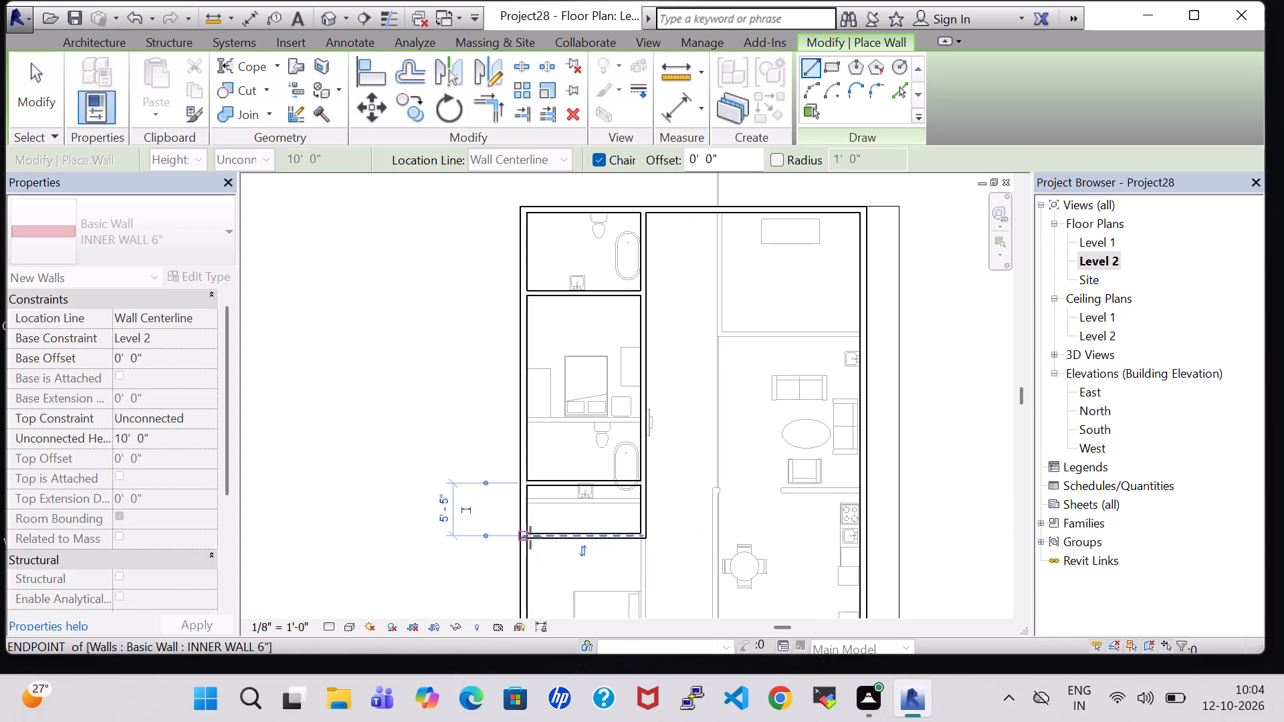
# Extend the Level 2 passage wall with INNER WALL 6" from the last cross wall to the house's front wall, beside the master bedroom.
pyautogui.scroll(1, 641, 534)
pyautogui.middleClick(641, 534)
pyautogui.scroll(-2, 679, 524)
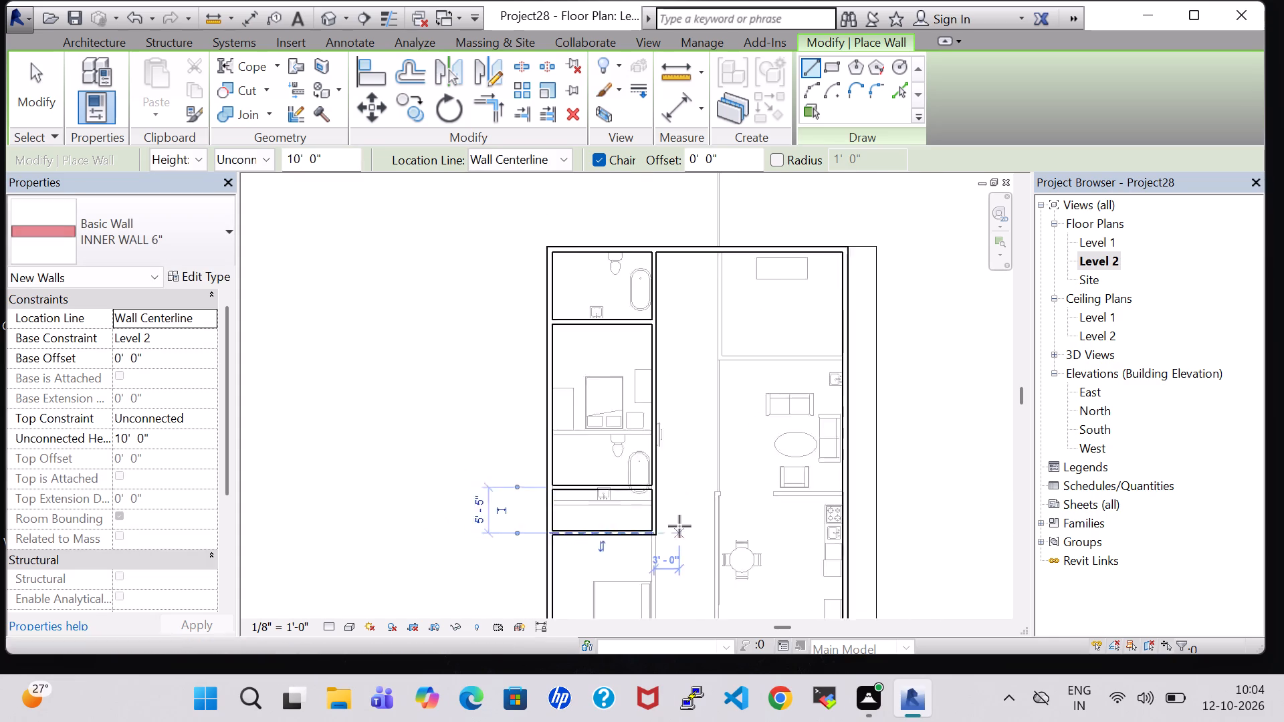
pyautogui.scroll(-2, 679, 526)
pyautogui.moveTo(679, 526); pyautogui.dragTo(690, 401, button='middle')
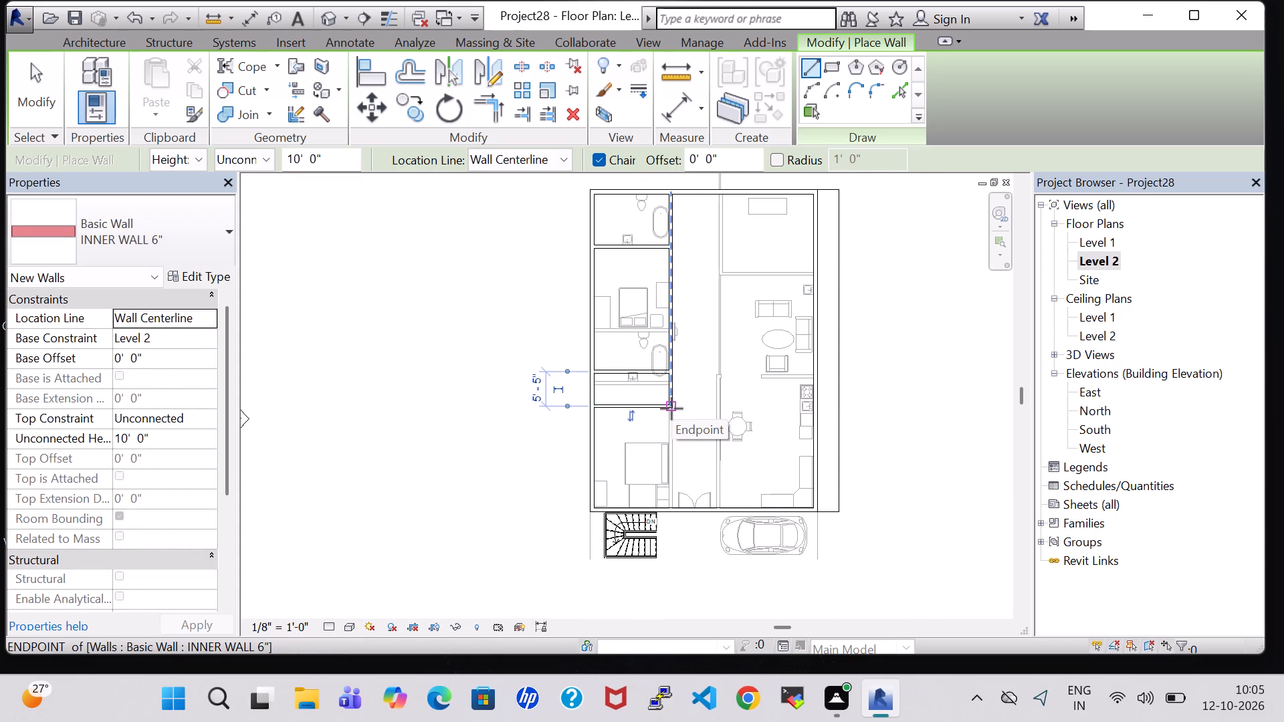
pyautogui.click(671, 408)
pyautogui.click(675, 505)
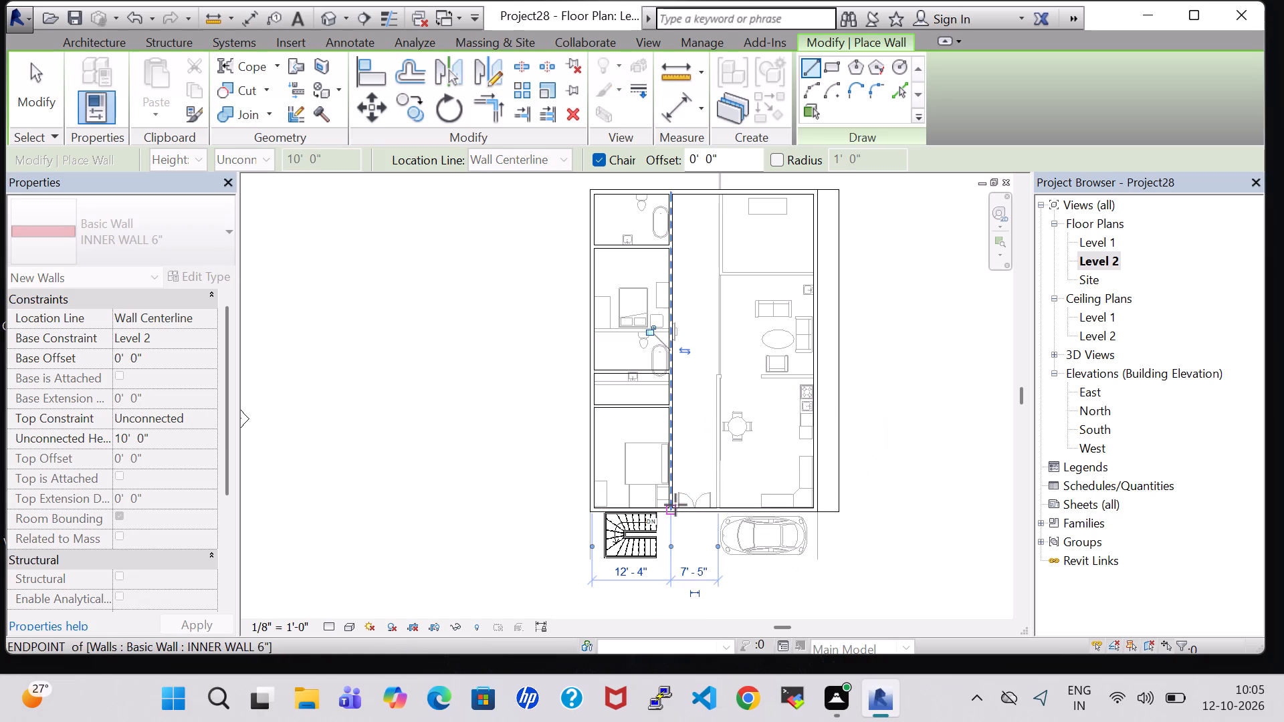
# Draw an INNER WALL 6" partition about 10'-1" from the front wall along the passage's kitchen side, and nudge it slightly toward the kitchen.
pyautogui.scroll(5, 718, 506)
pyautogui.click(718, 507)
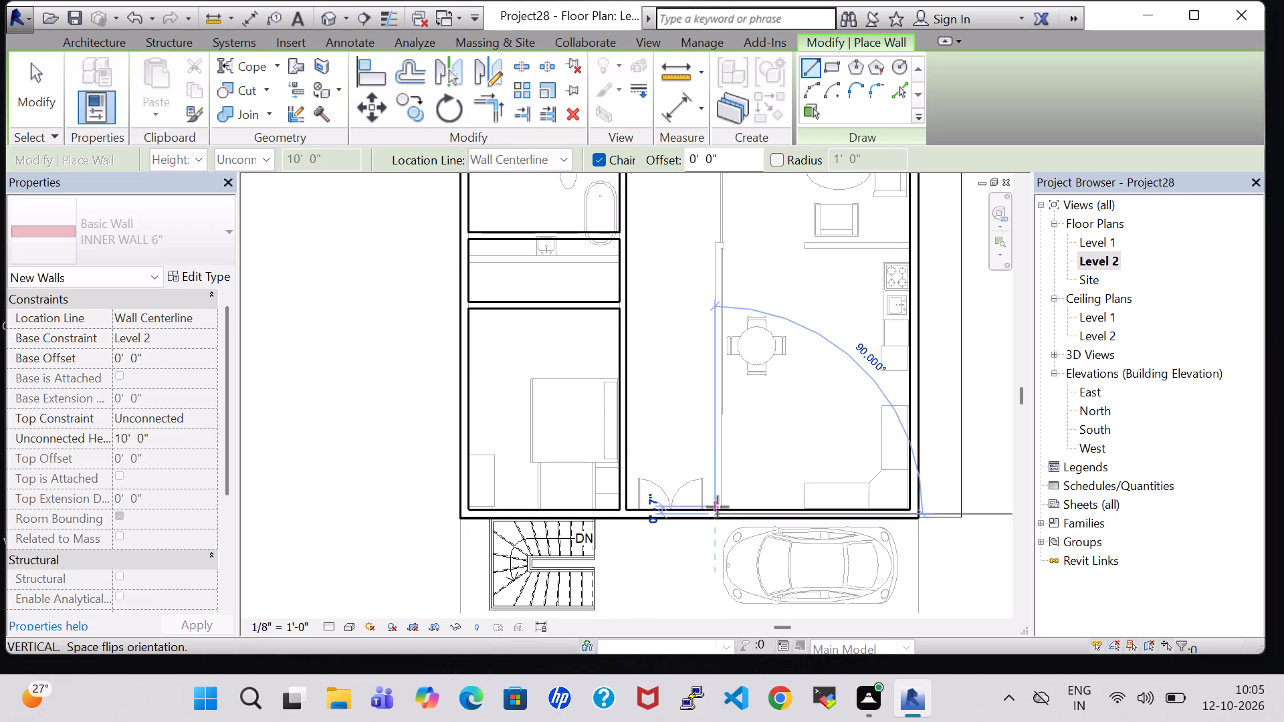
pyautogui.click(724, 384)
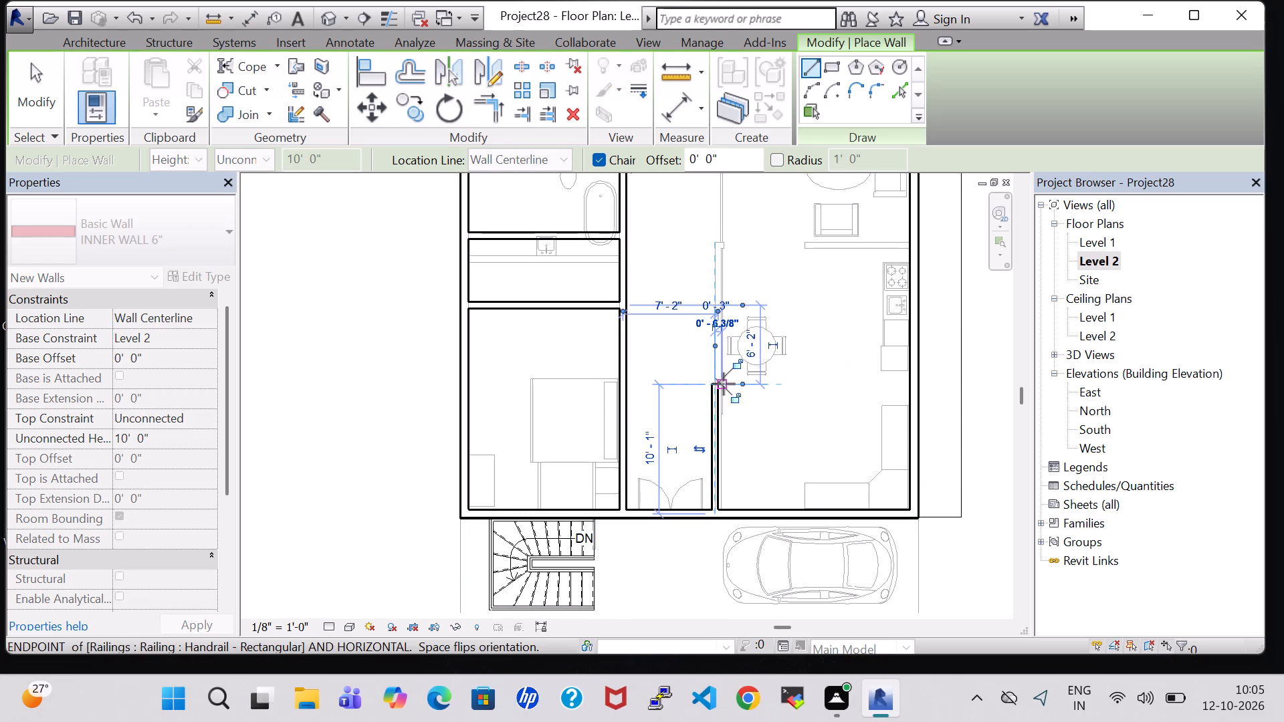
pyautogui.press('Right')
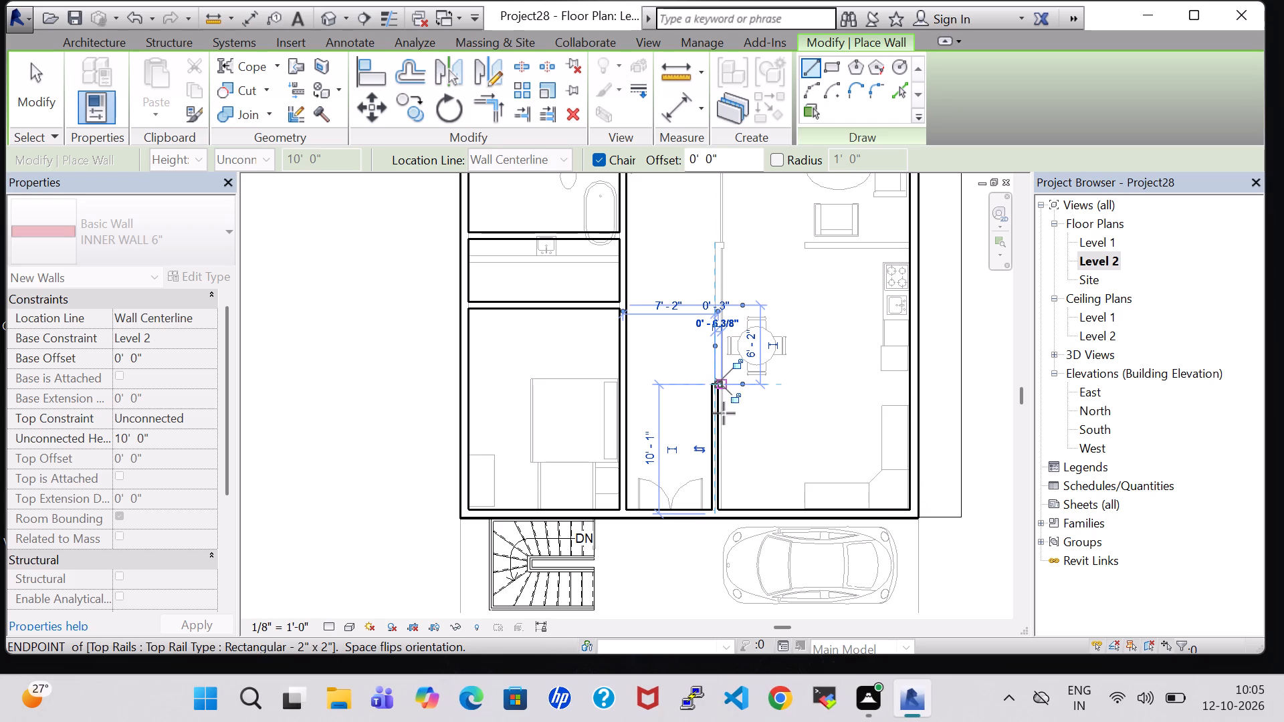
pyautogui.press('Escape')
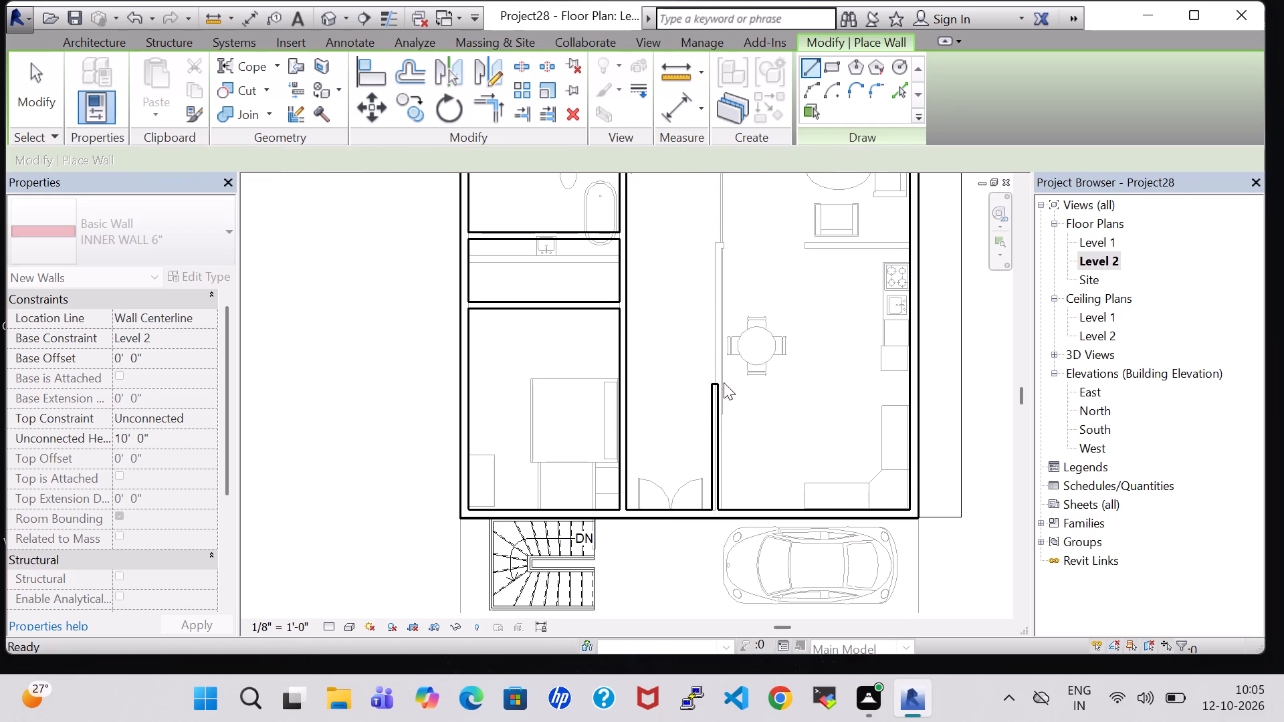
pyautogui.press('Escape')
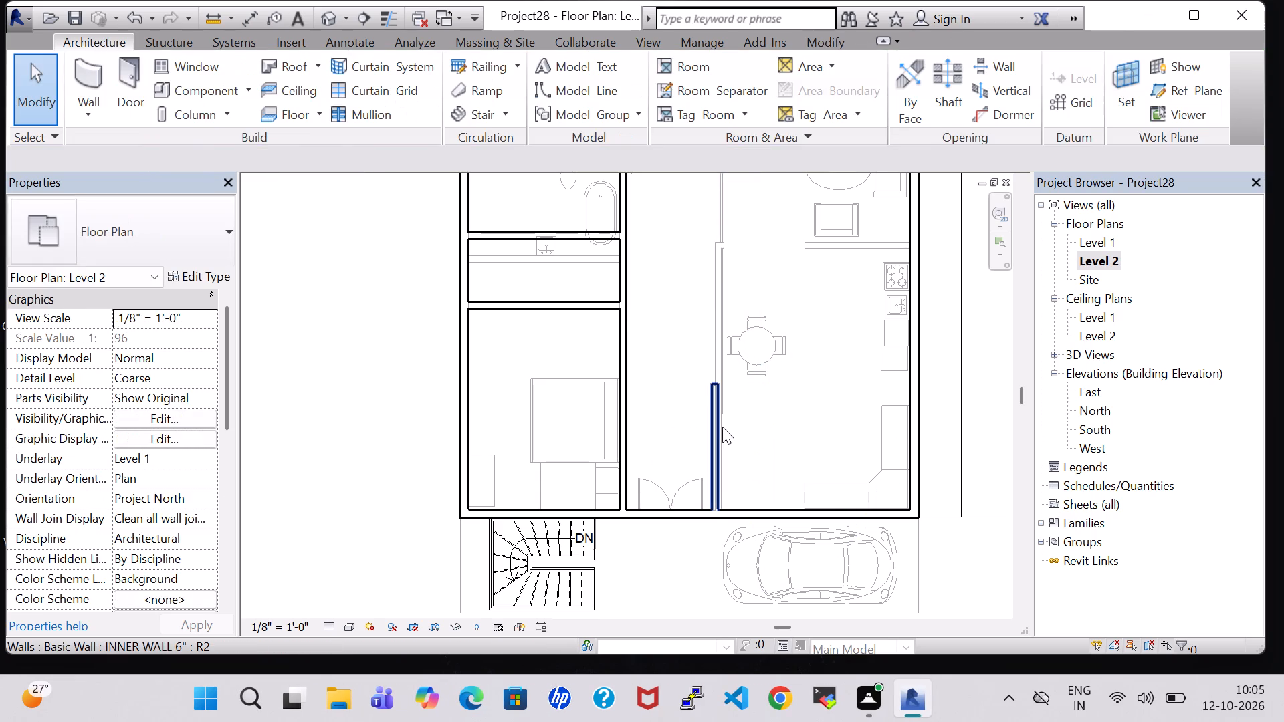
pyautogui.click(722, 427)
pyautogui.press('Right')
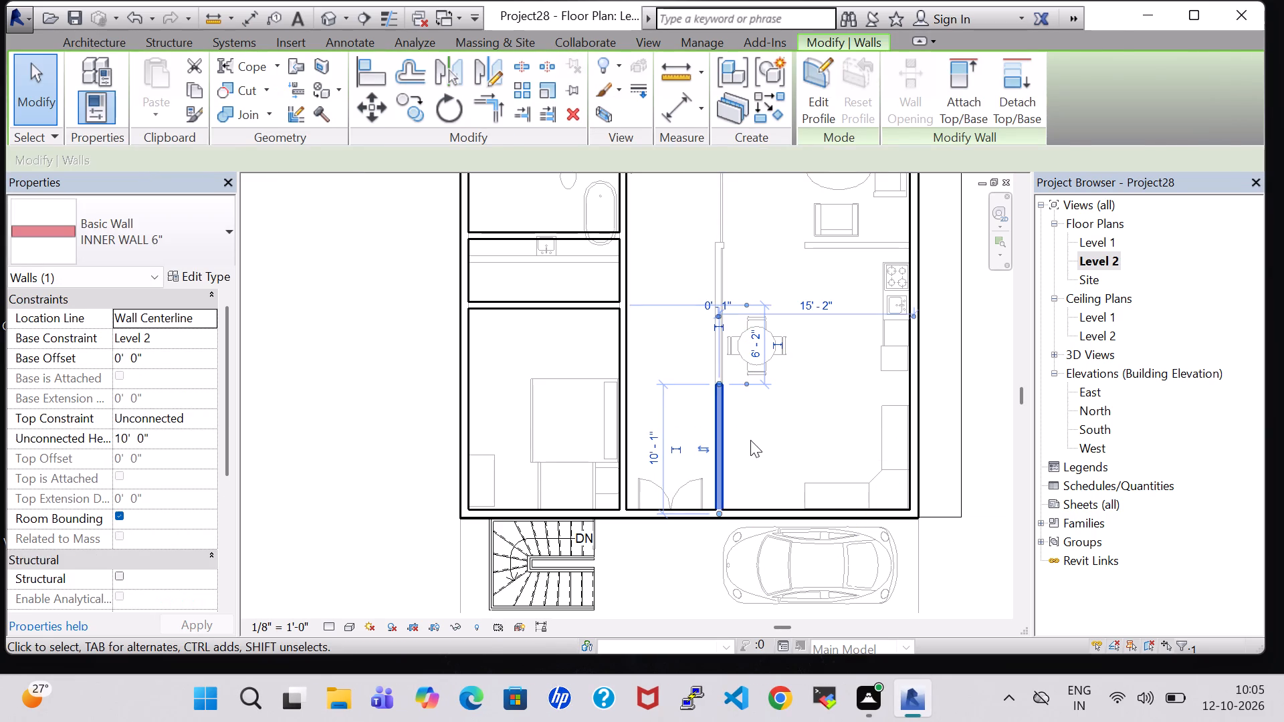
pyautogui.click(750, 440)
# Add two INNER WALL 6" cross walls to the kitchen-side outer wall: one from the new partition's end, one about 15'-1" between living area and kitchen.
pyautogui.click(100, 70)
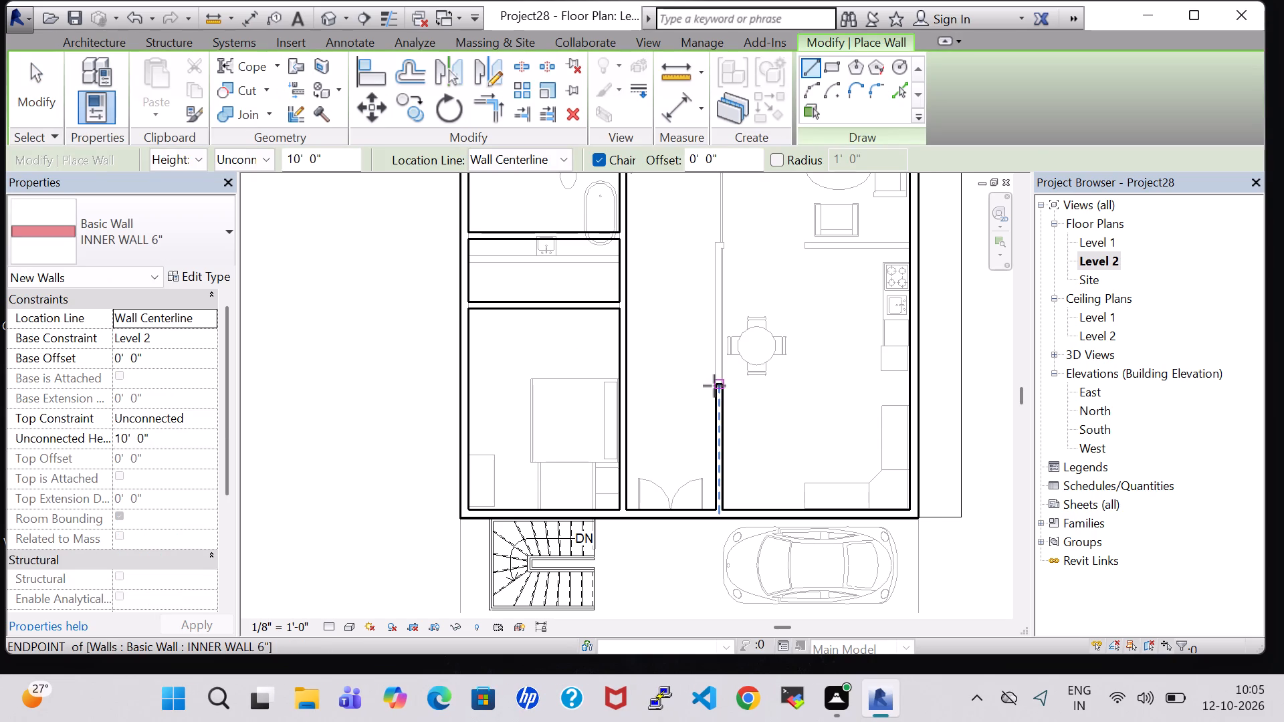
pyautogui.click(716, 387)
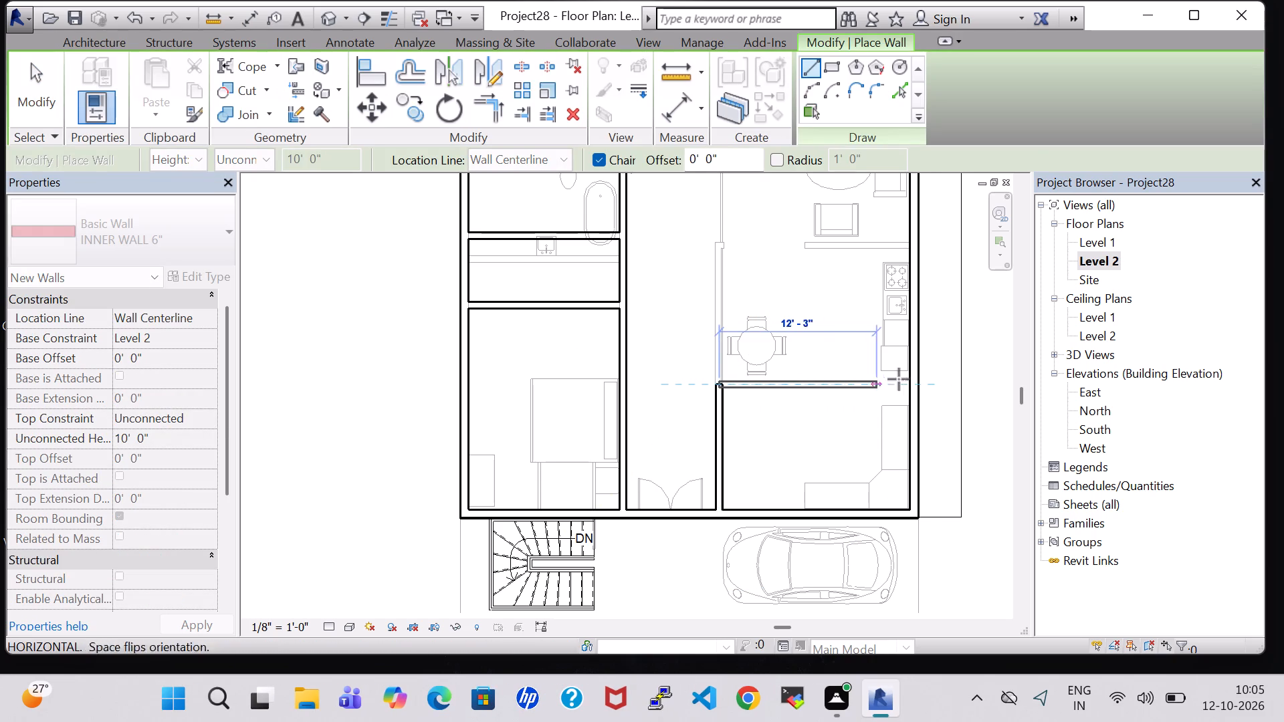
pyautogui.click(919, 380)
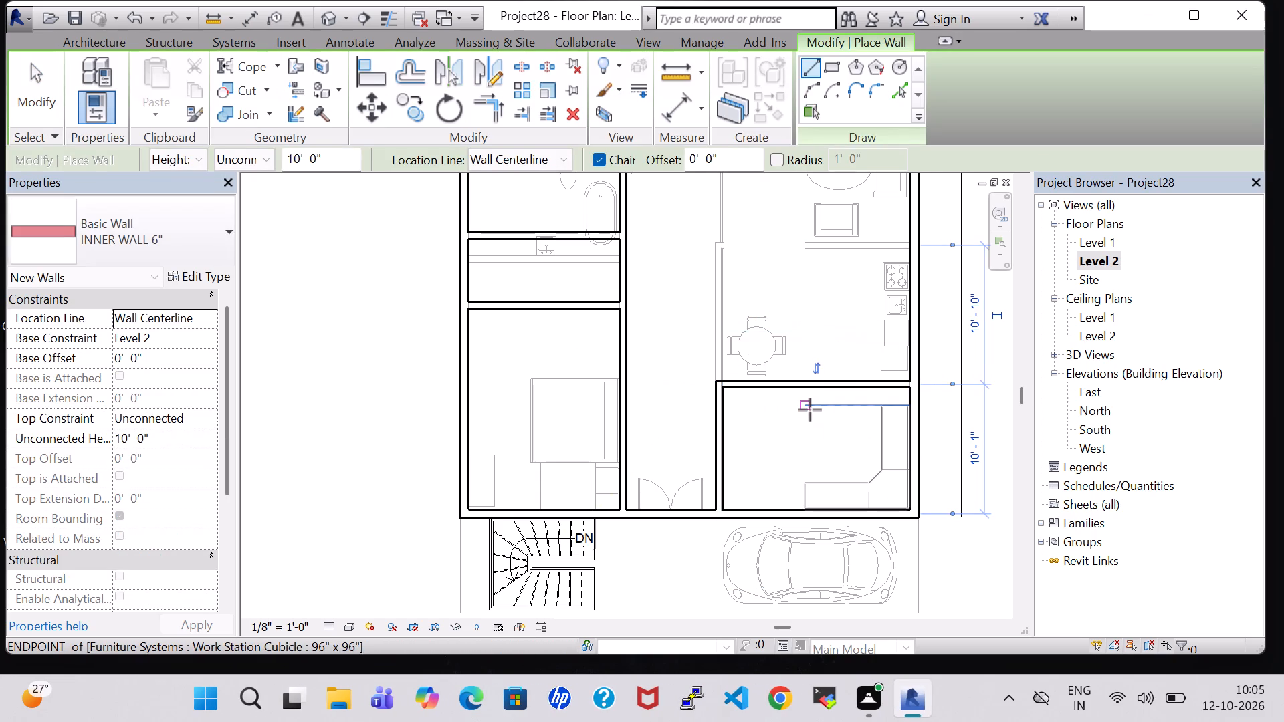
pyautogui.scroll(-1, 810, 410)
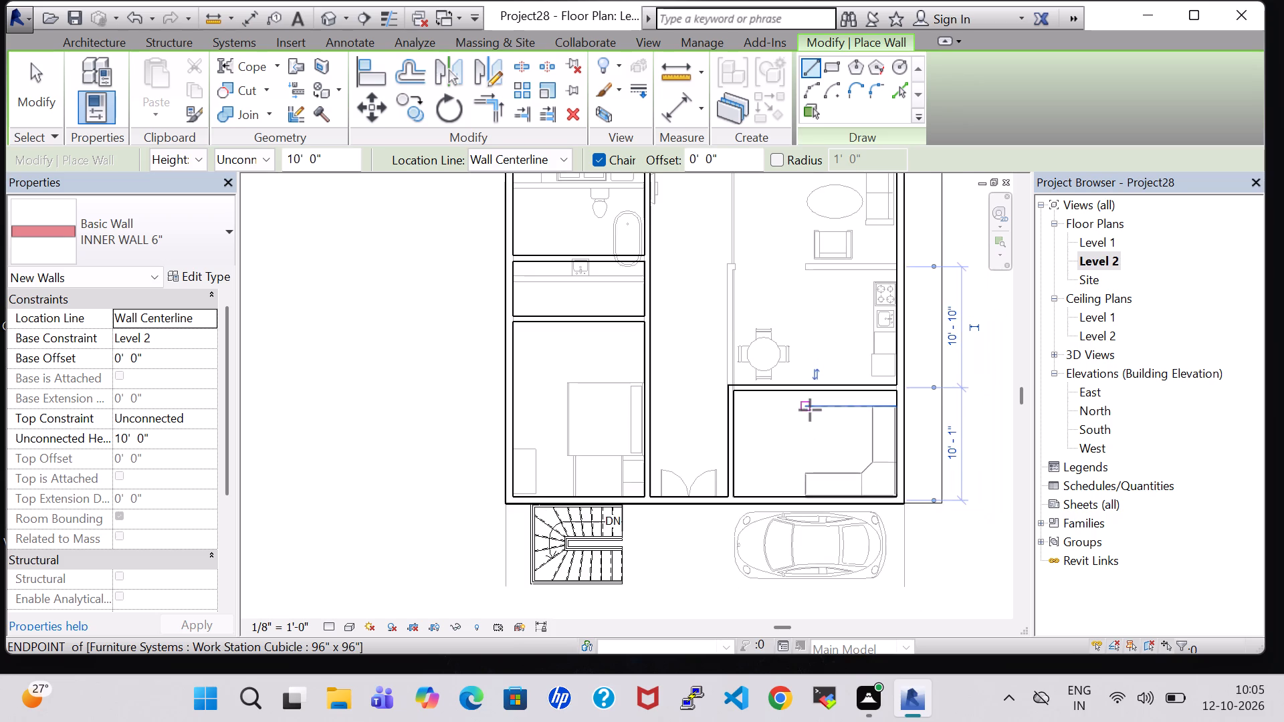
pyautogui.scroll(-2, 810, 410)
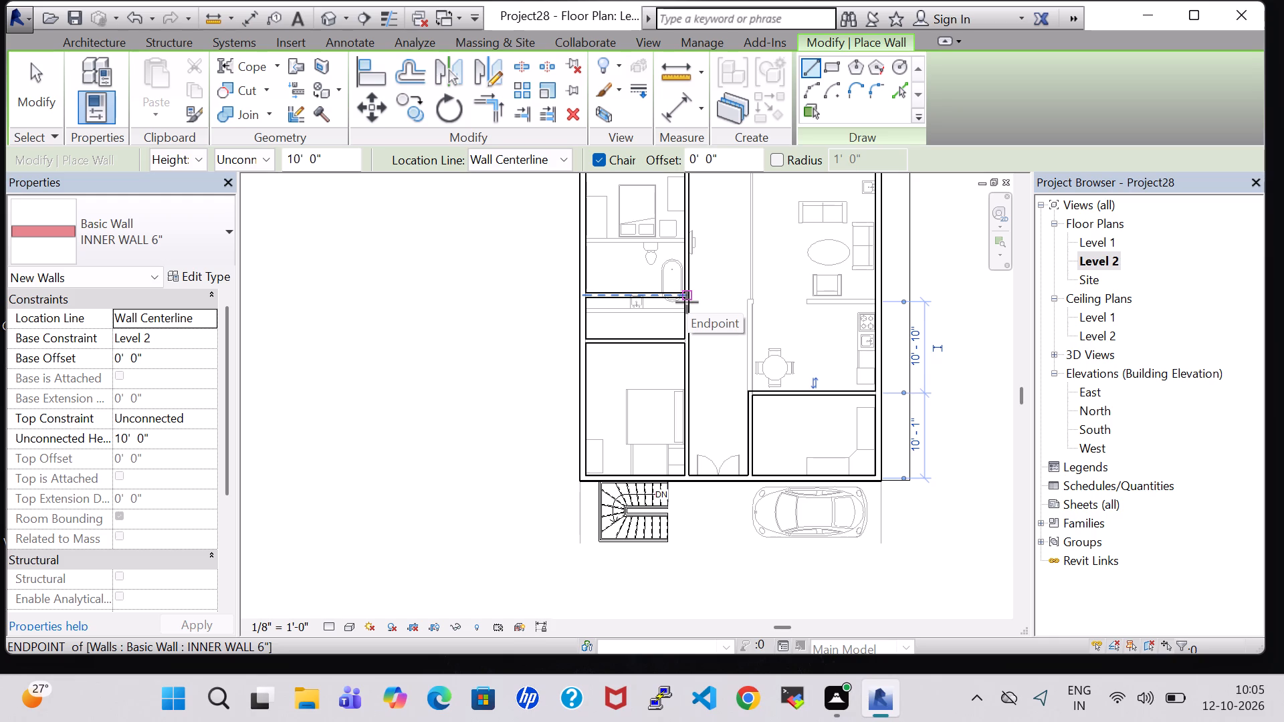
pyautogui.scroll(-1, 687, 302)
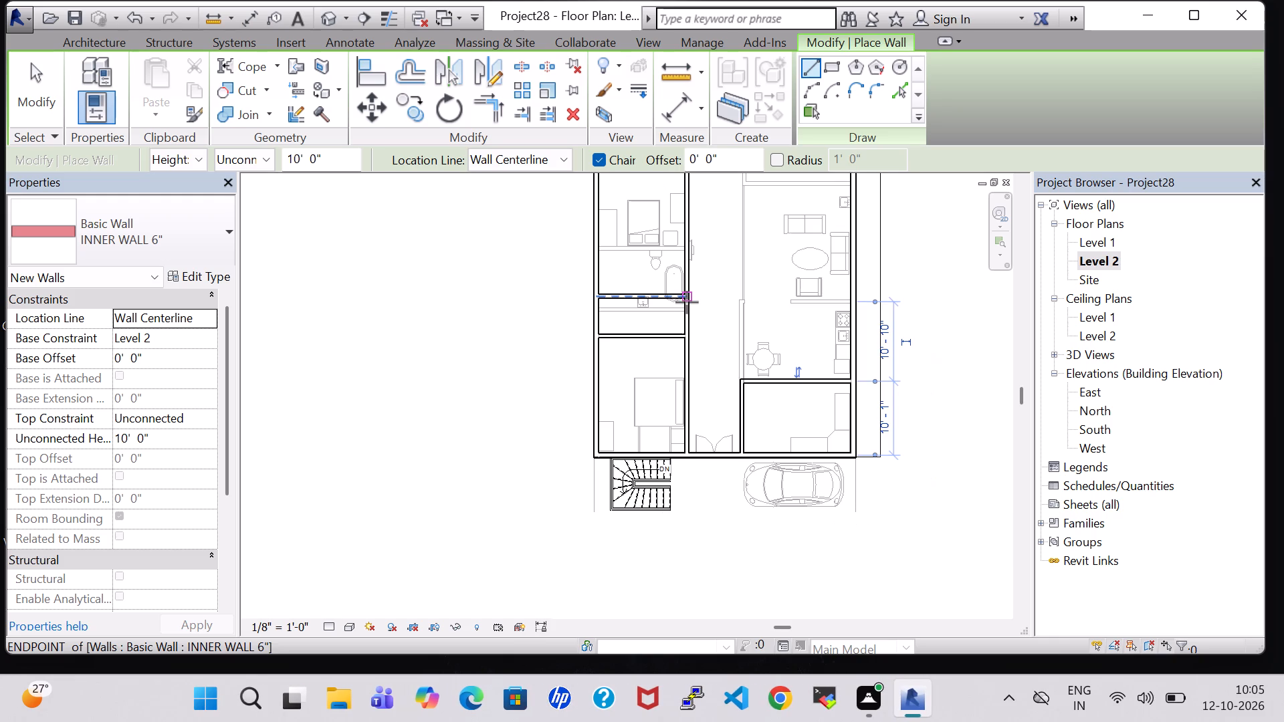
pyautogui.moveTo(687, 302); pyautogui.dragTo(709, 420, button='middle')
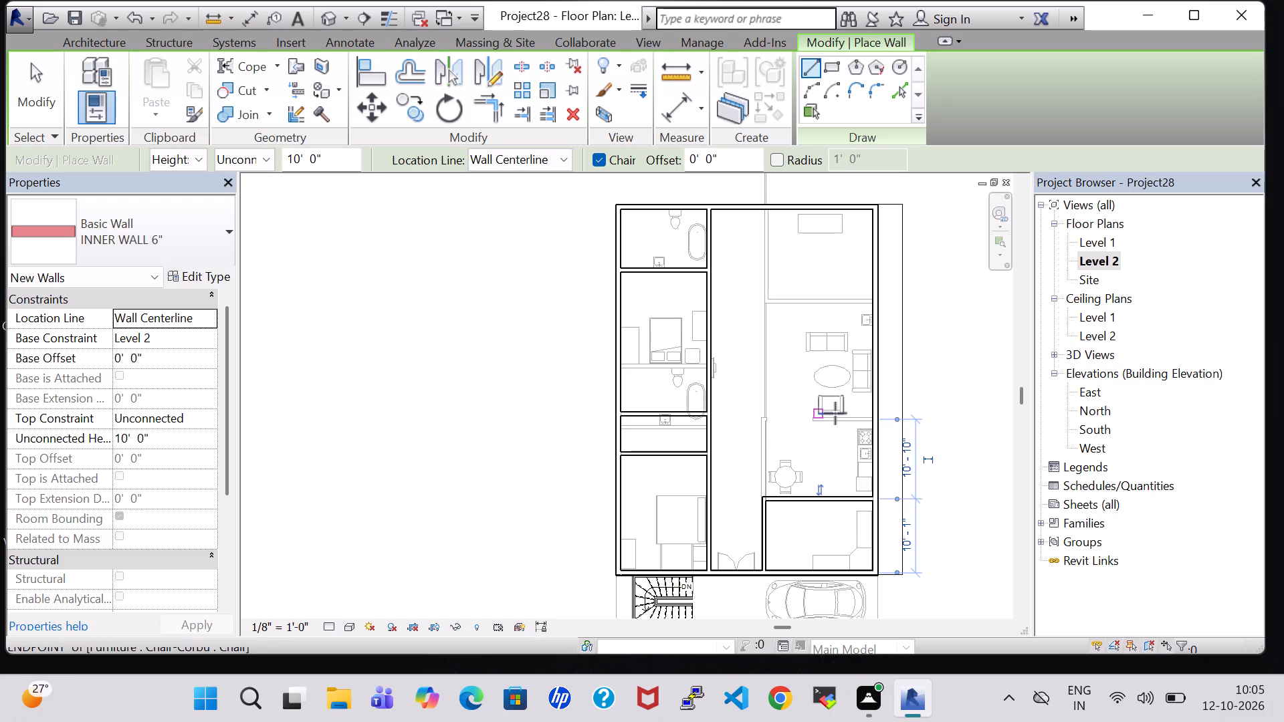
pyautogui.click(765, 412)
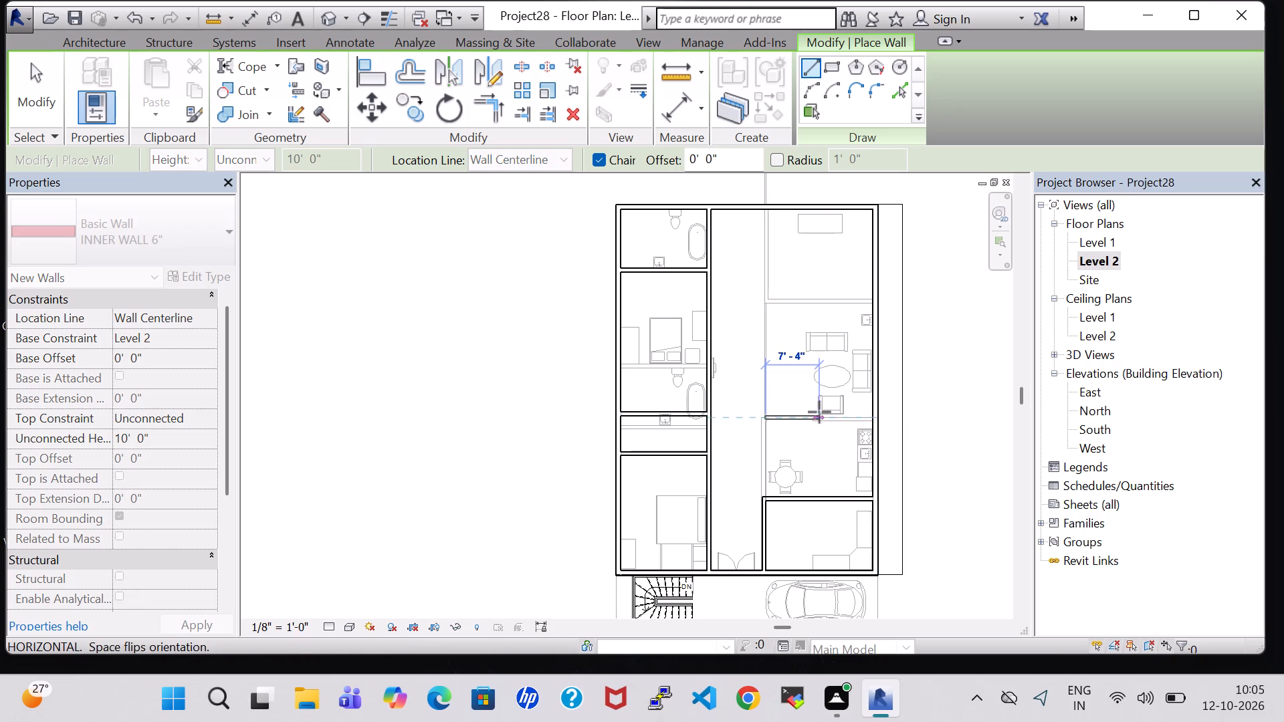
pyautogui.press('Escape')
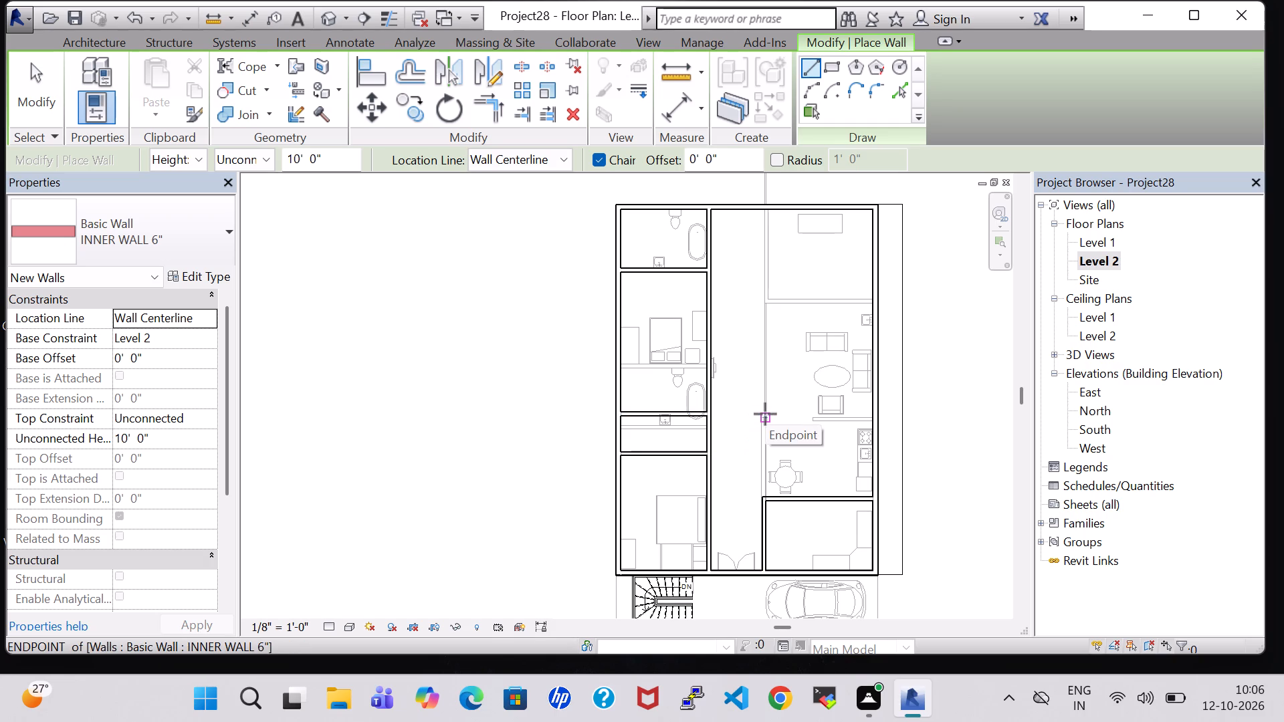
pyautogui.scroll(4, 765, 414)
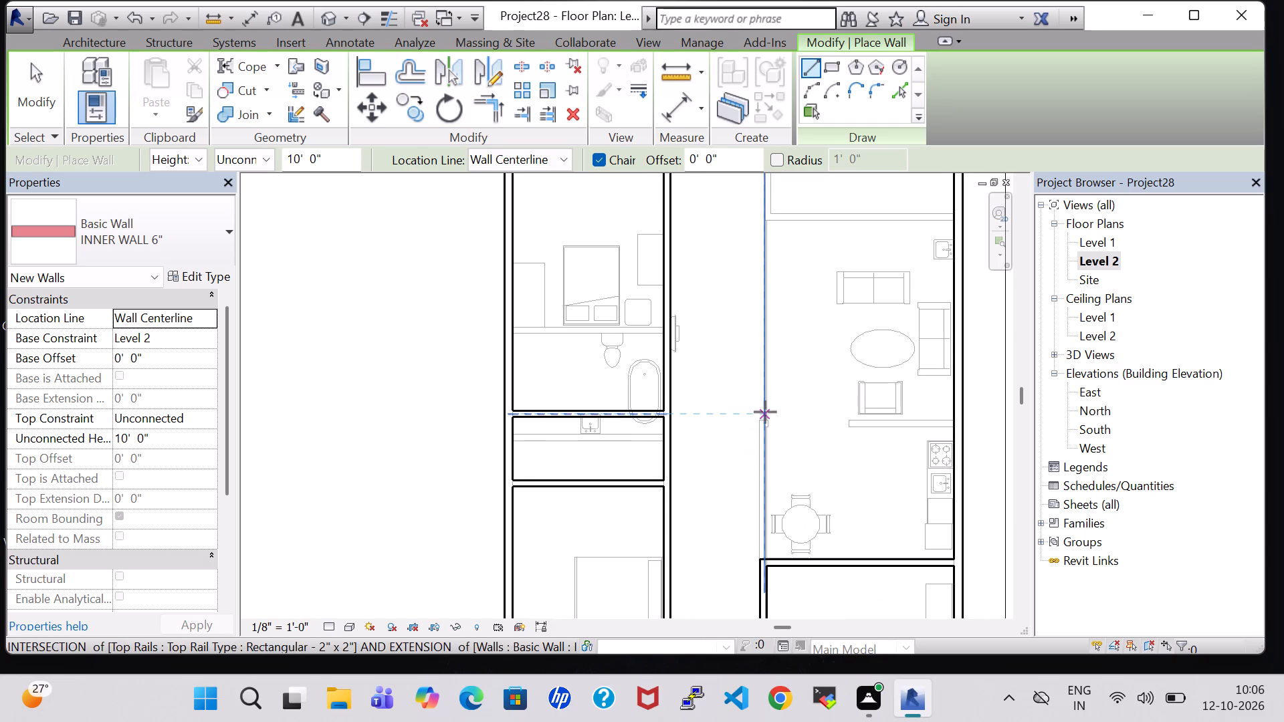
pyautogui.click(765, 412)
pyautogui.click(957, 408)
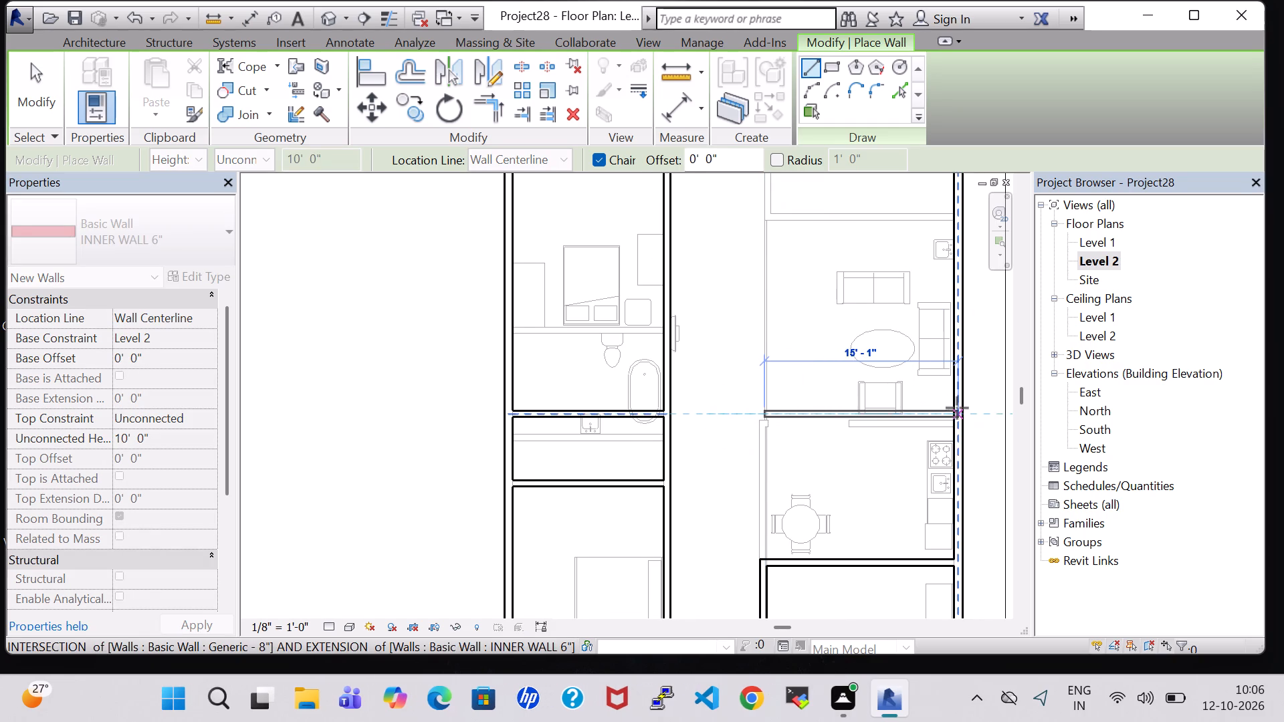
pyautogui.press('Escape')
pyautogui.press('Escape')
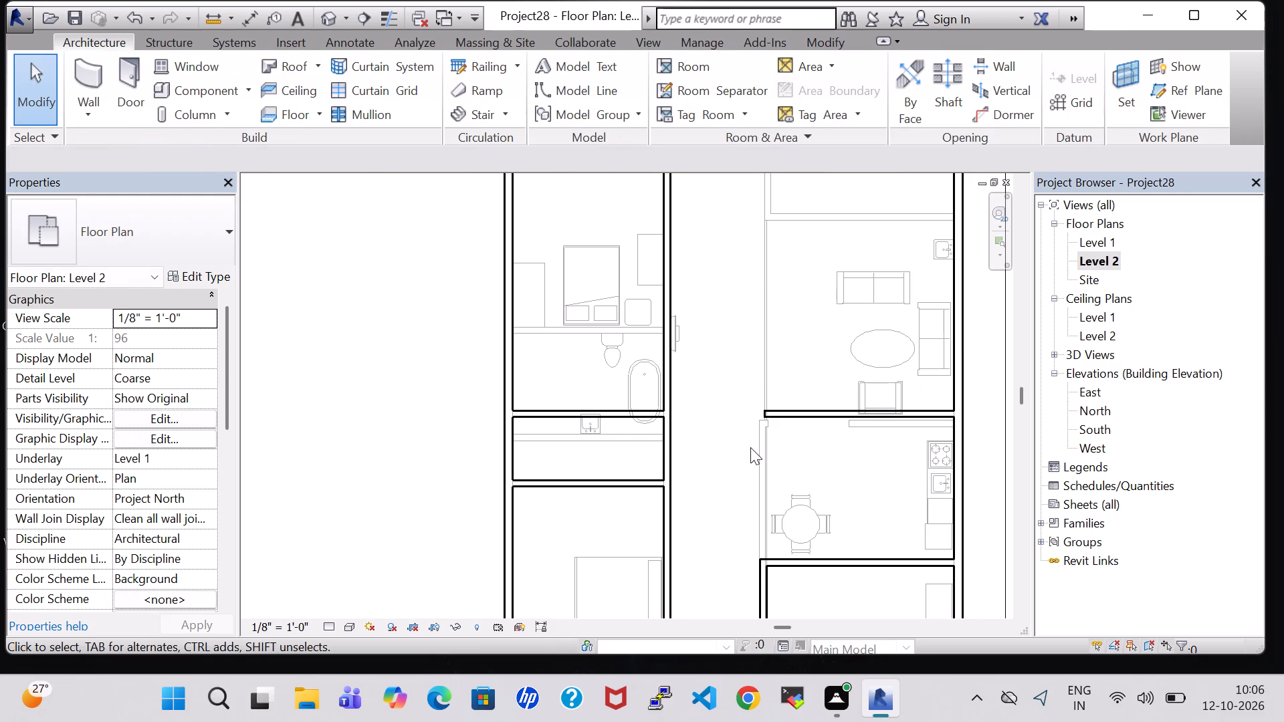
# Edit the Level 2 roof footprint to bring its overhanging side edge flush with the outer wall, accept attaching the walls, and unjoin the conflicting elements.
pyautogui.scroll(-2, 750, 447)
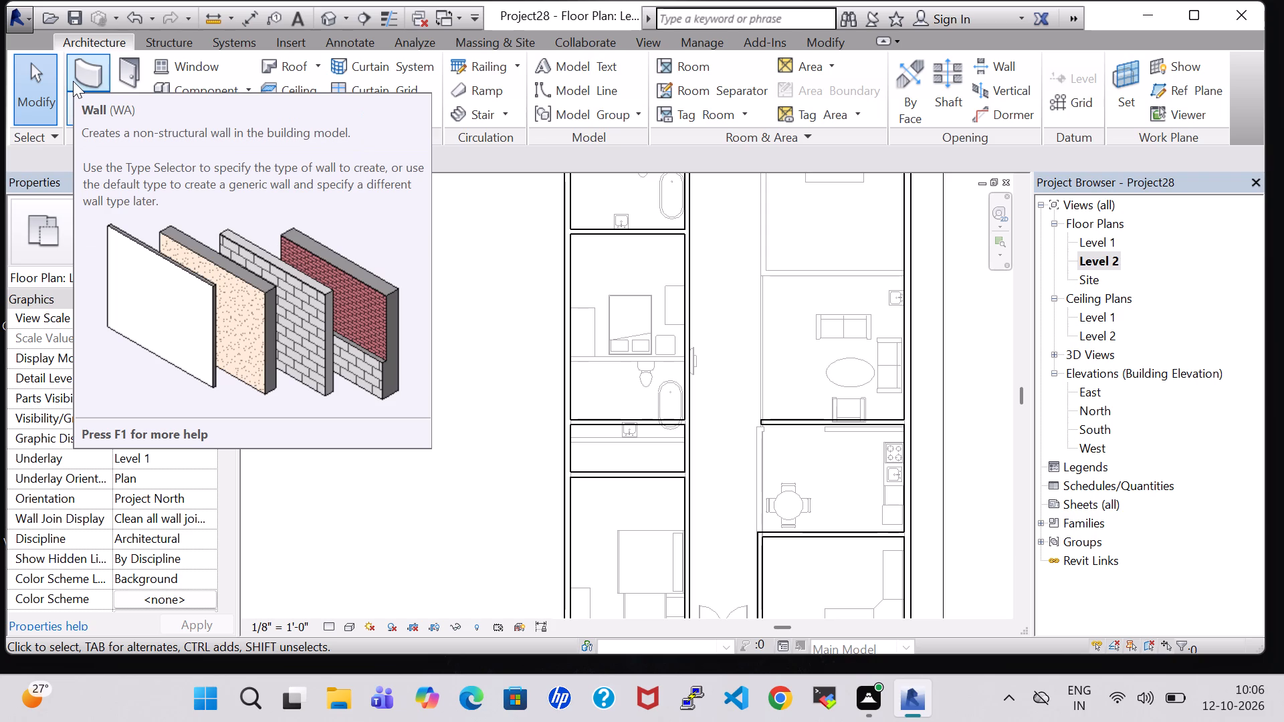
pyautogui.scroll(-1, 73, 81)
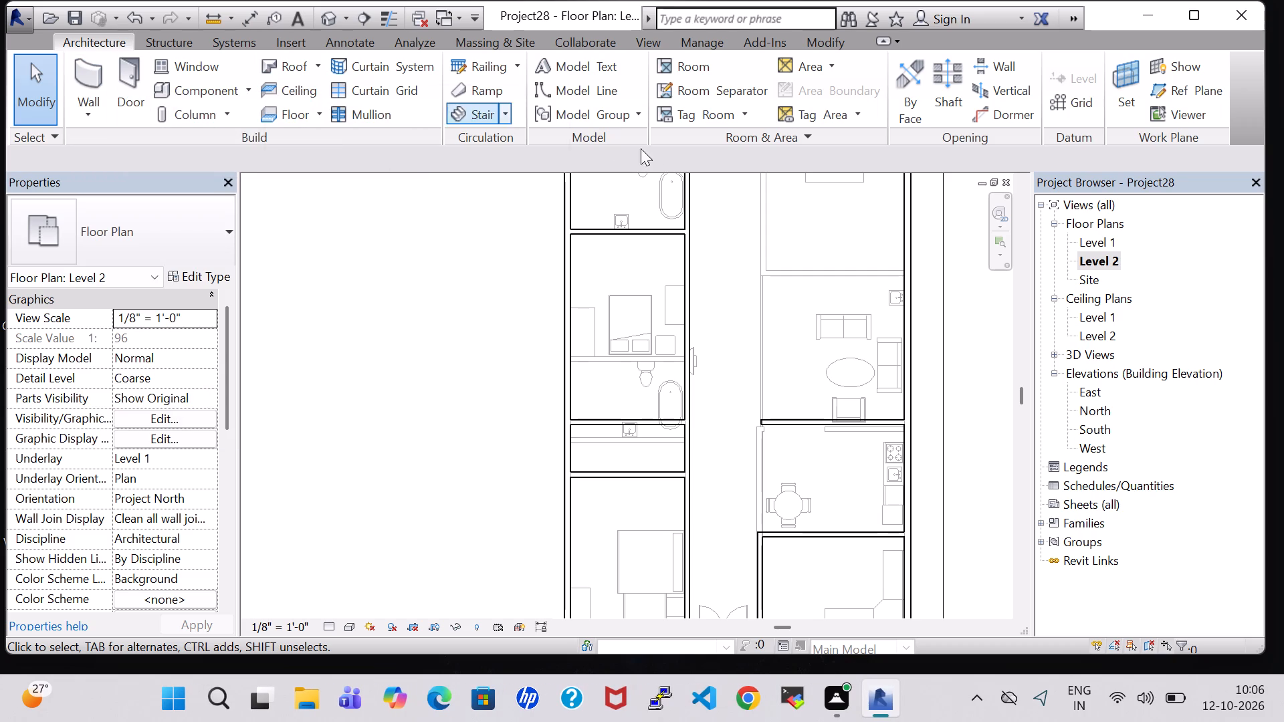
pyautogui.click(942, 376)
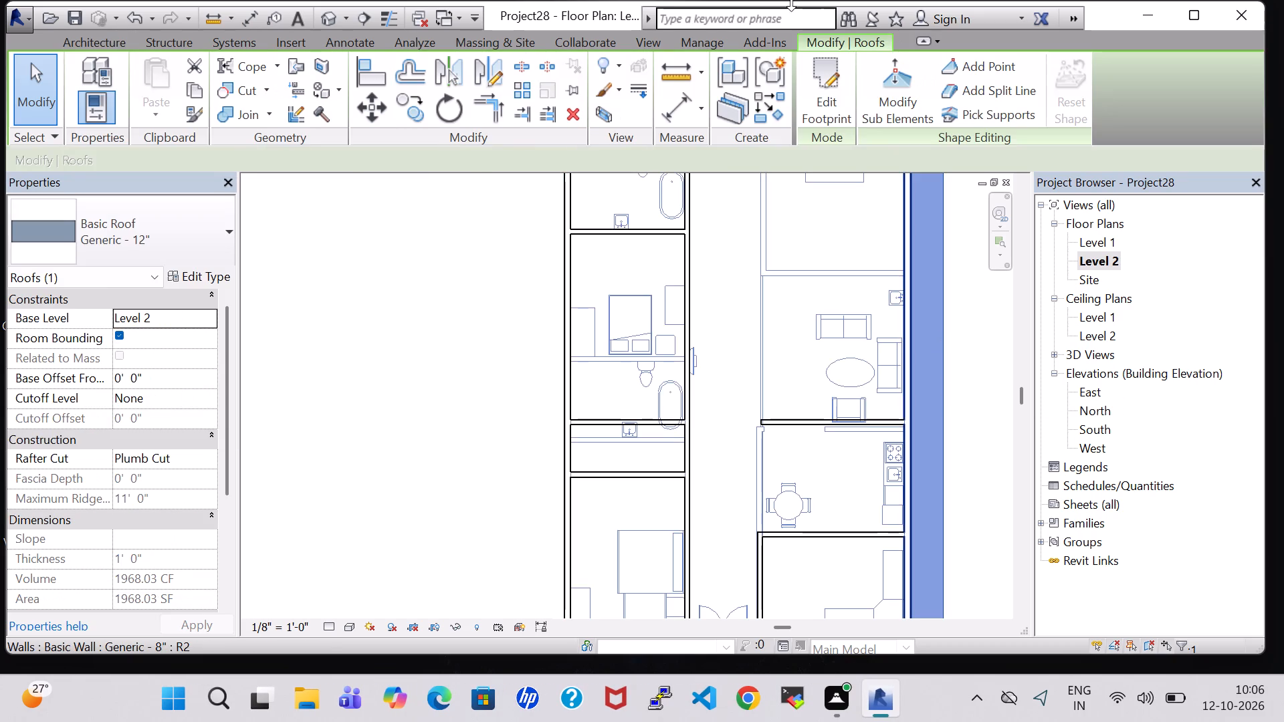
pyautogui.click(840, 116)
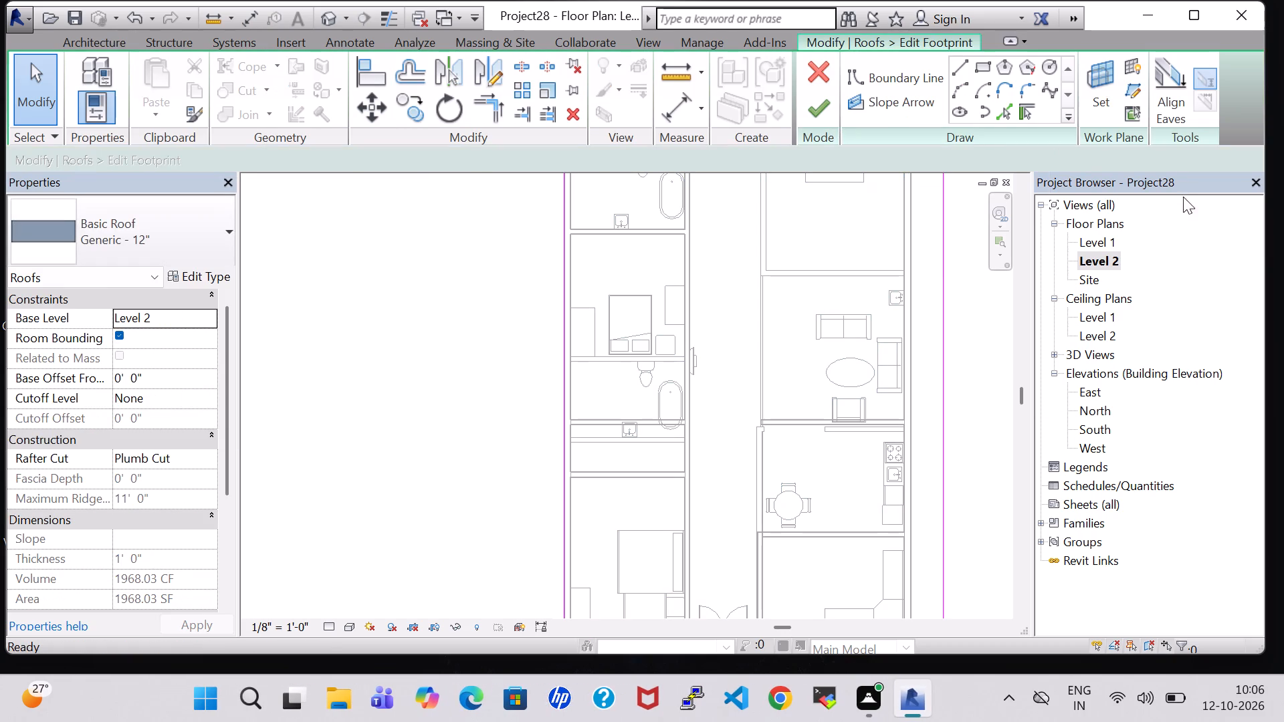
pyautogui.press('Left')
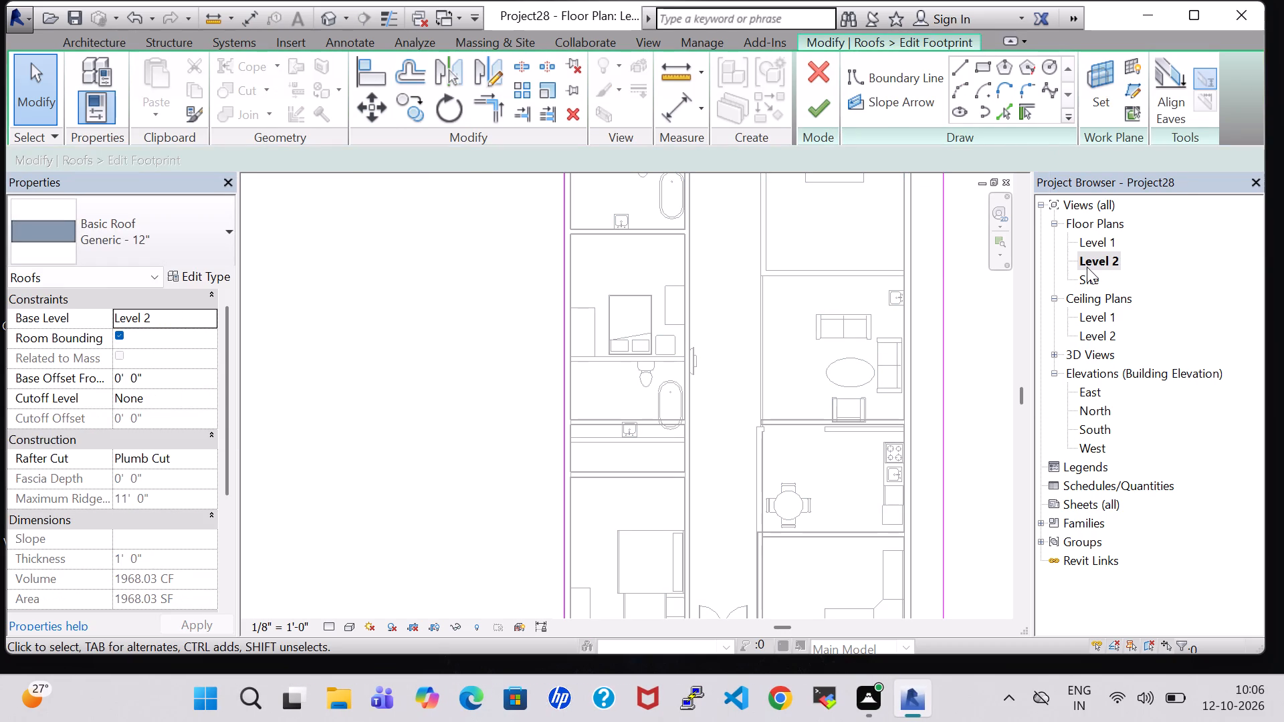
pyautogui.scroll(-2, 679, 346)
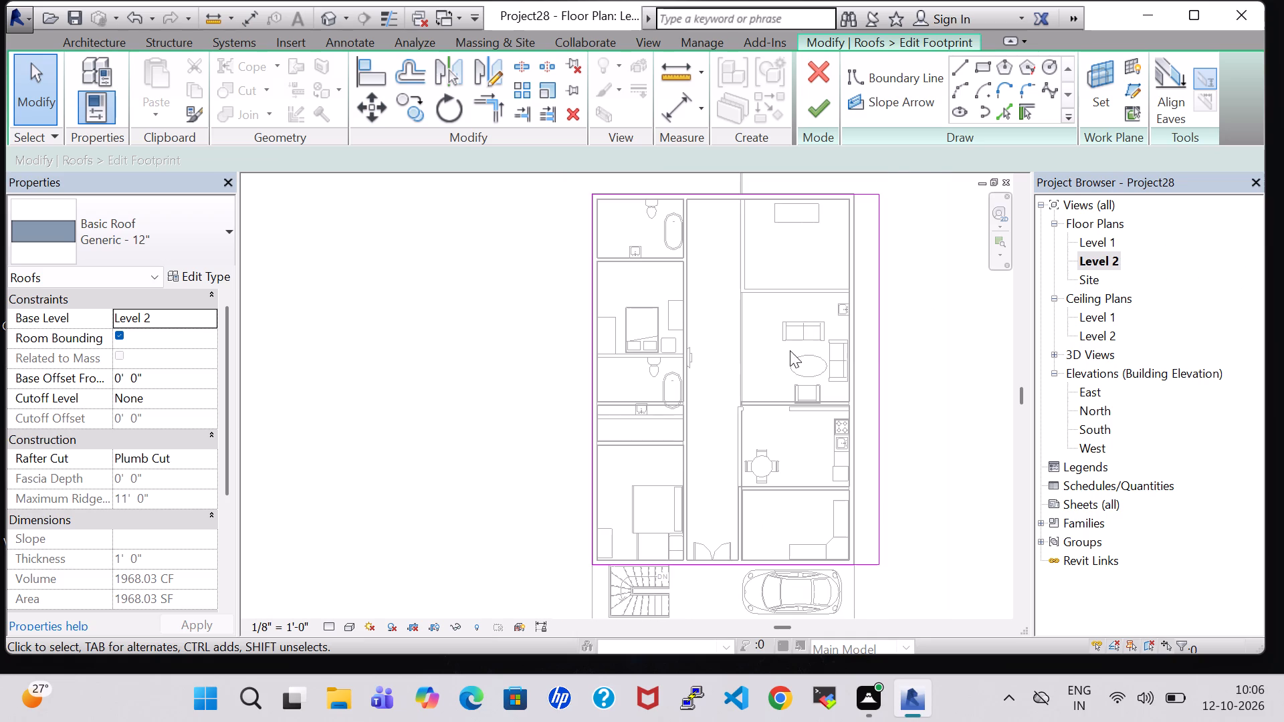
pyautogui.click(880, 349)
pyautogui.press('Left')
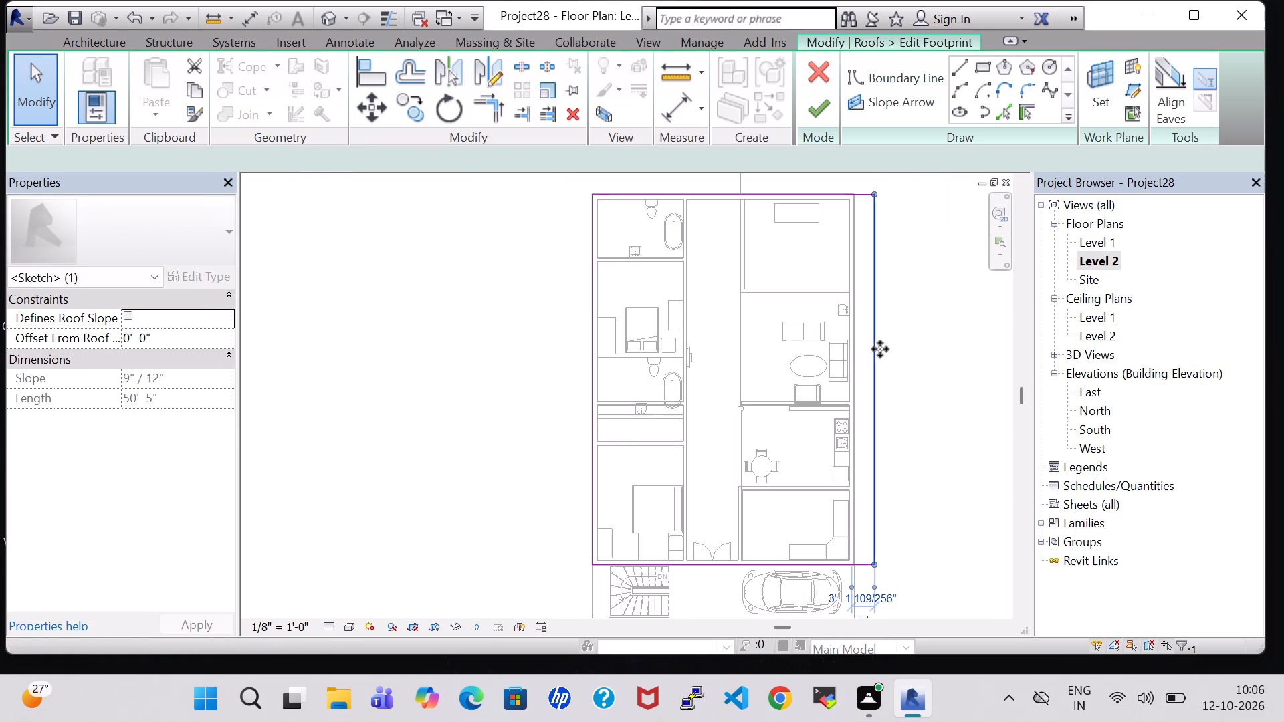
pyautogui.press('Left')
pyautogui.press('Left')
pyautogui.press('Left')
pyautogui.press('Left')
pyautogui.press('Left')
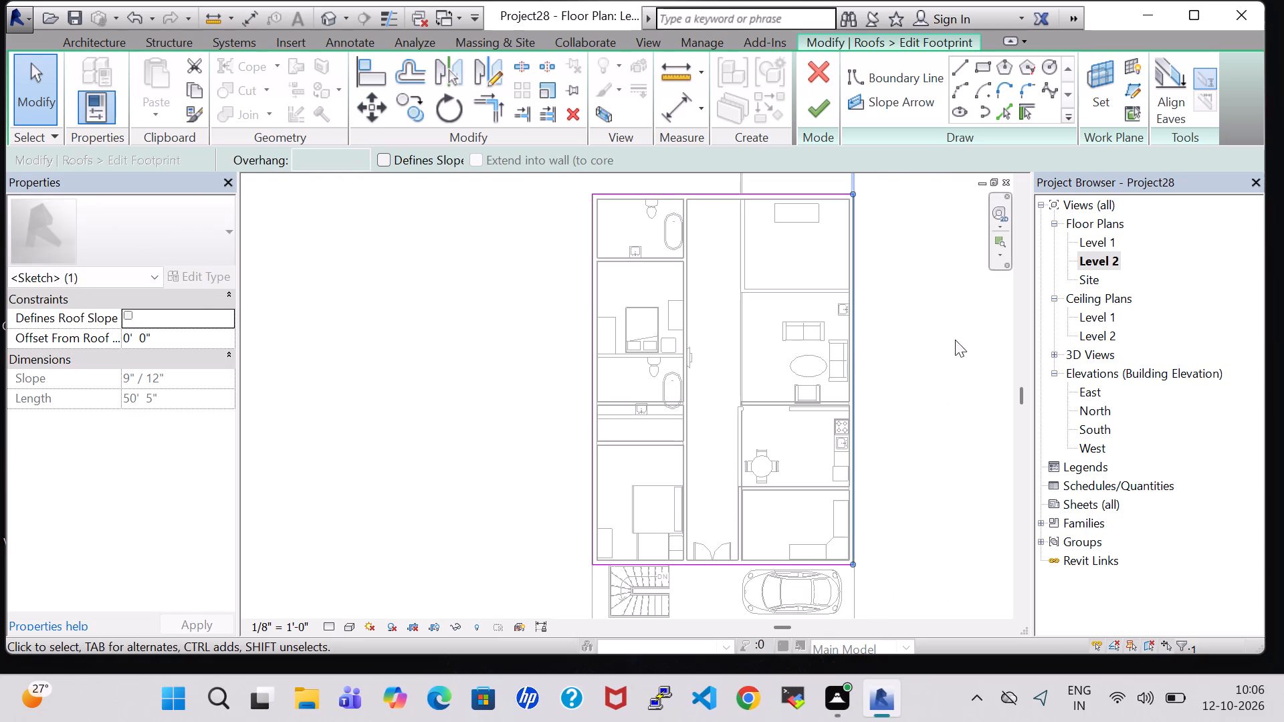
pyautogui.click(821, 104)
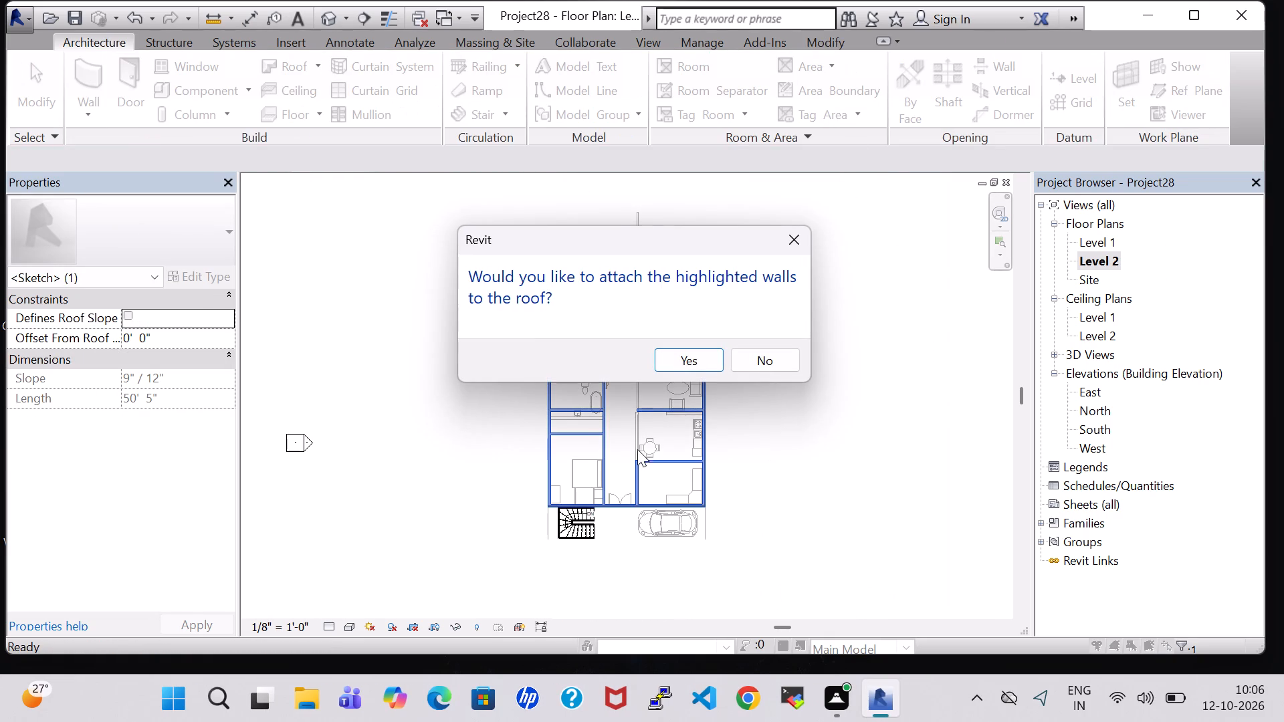
pyautogui.click(702, 354)
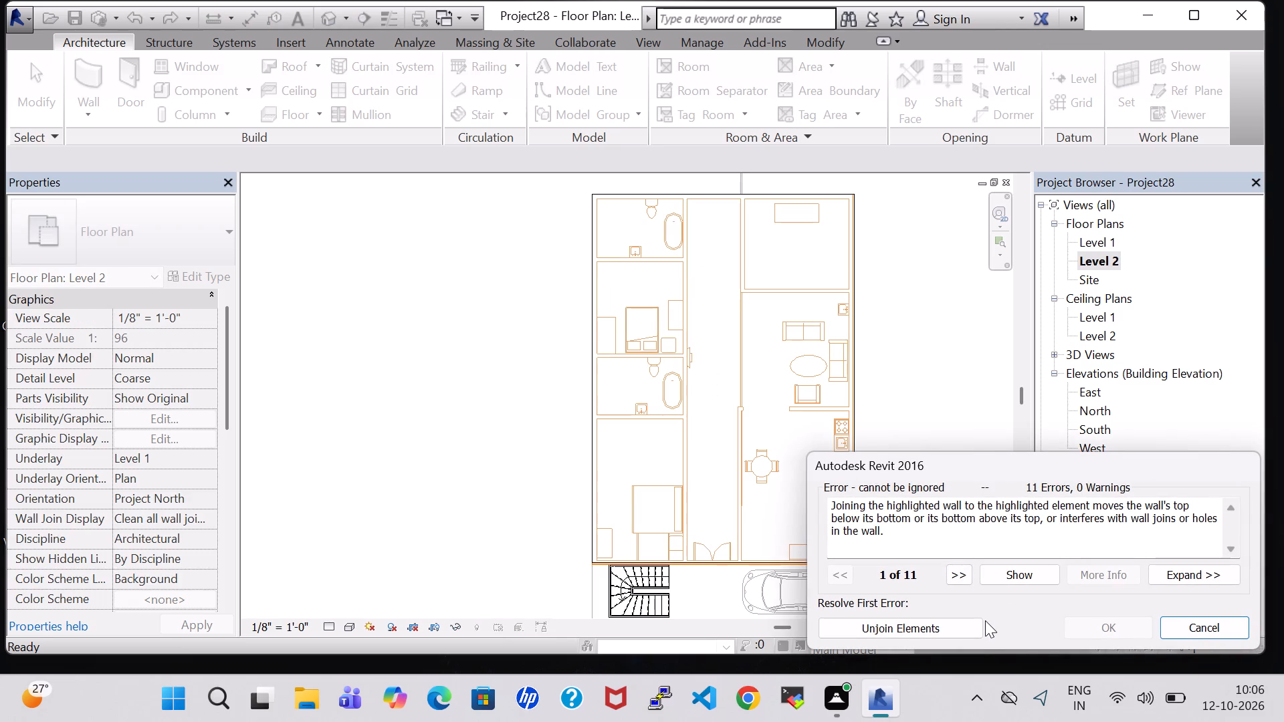
pyautogui.click(954, 620)
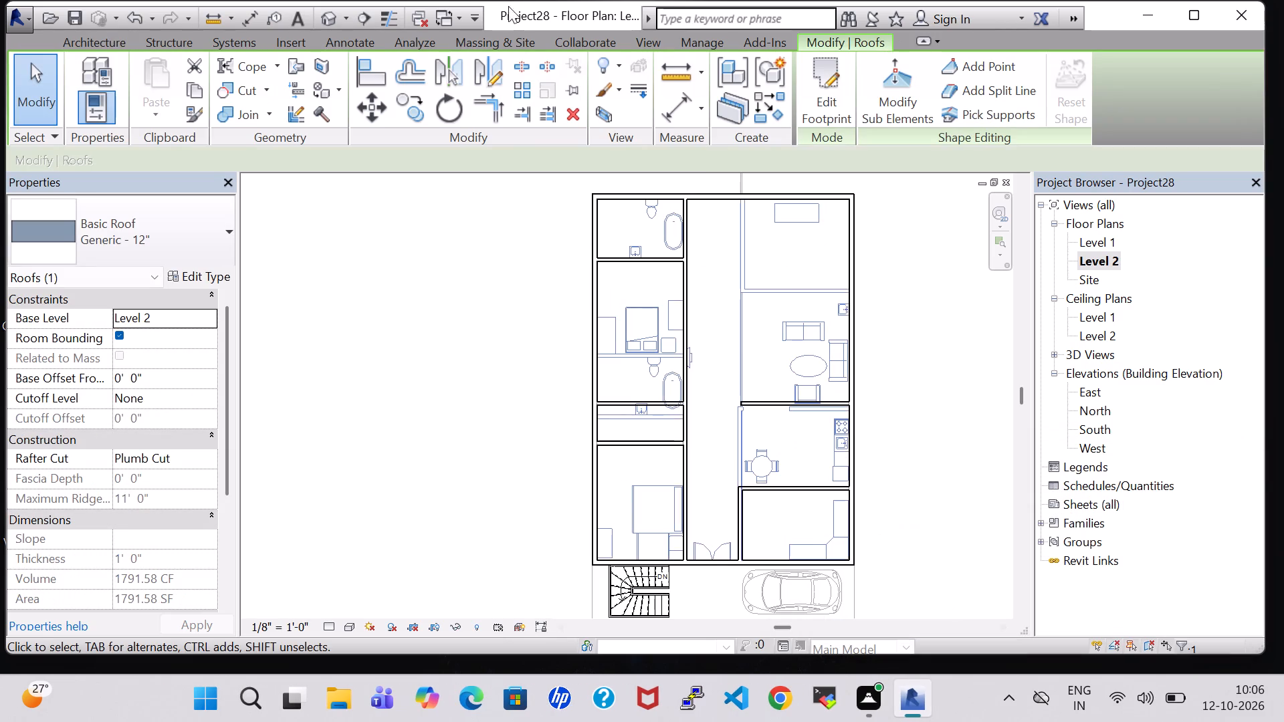
pyautogui.click(320, 25)
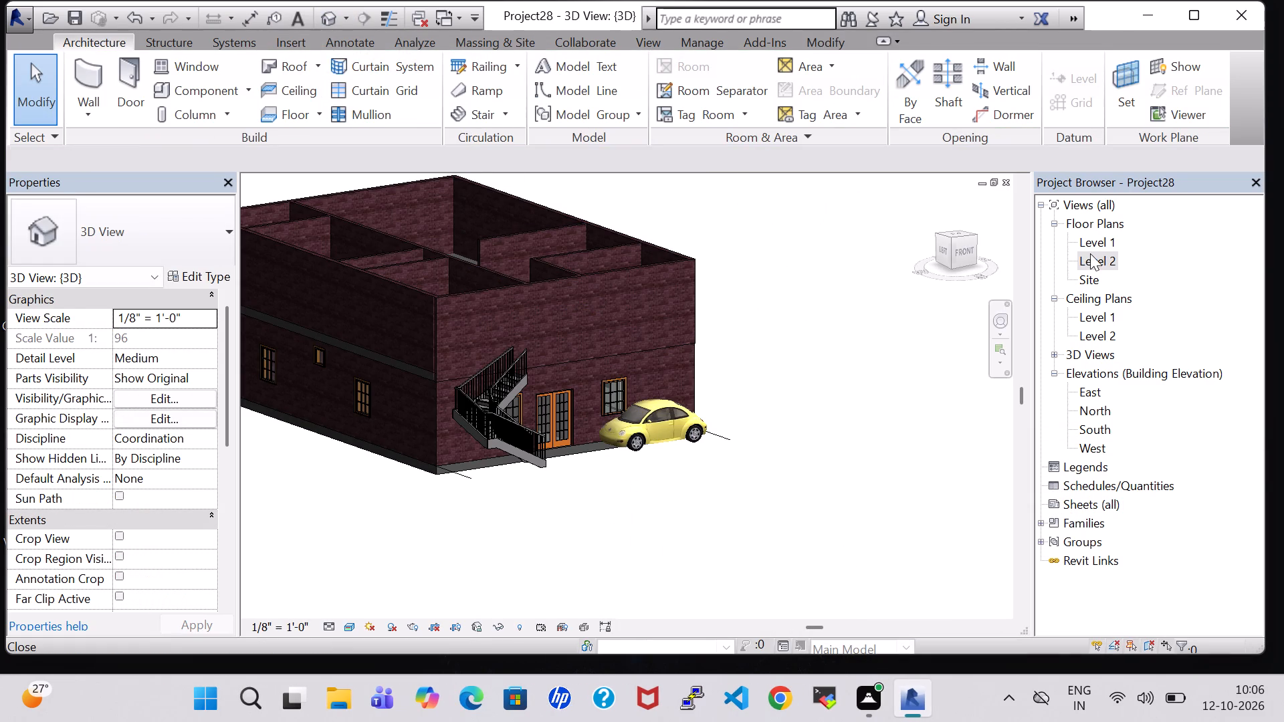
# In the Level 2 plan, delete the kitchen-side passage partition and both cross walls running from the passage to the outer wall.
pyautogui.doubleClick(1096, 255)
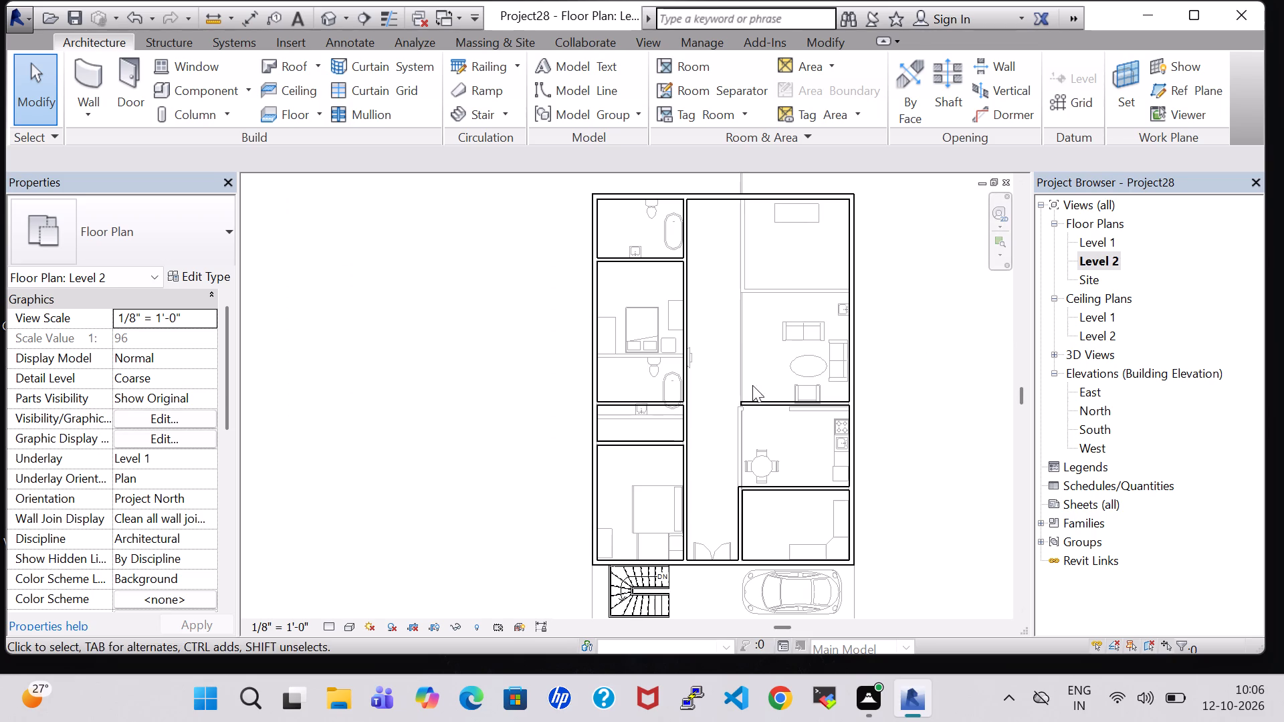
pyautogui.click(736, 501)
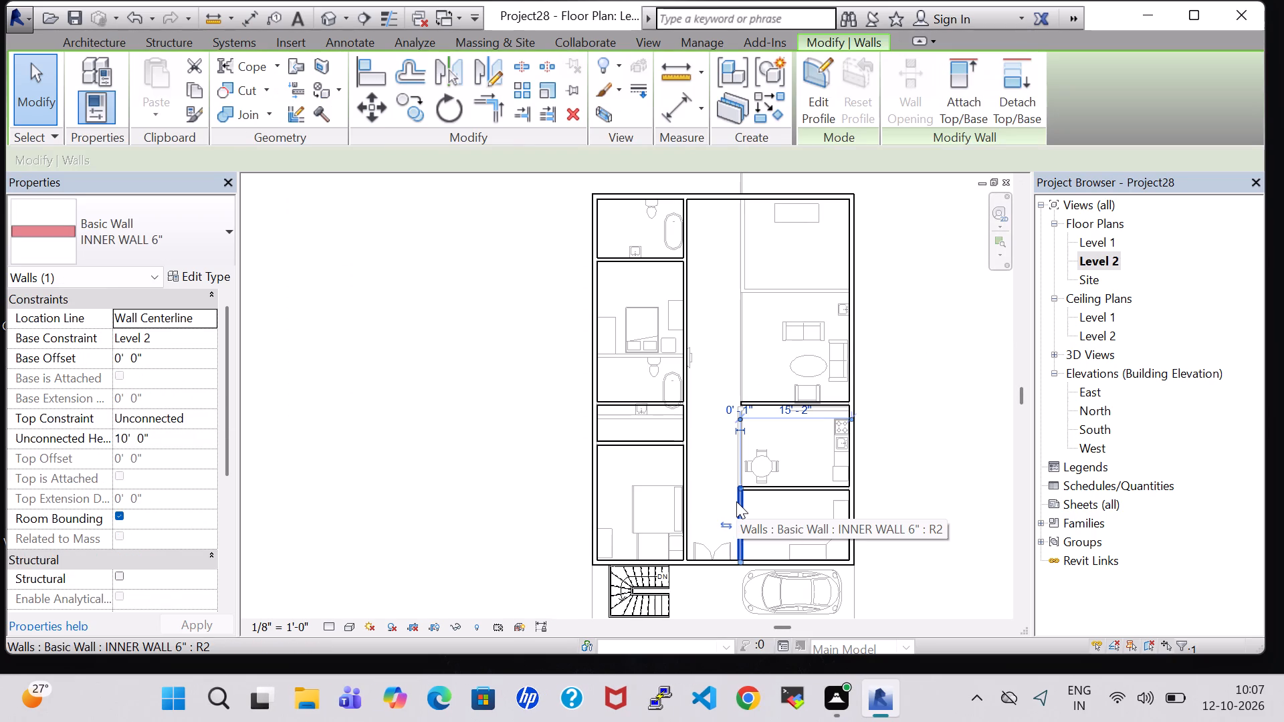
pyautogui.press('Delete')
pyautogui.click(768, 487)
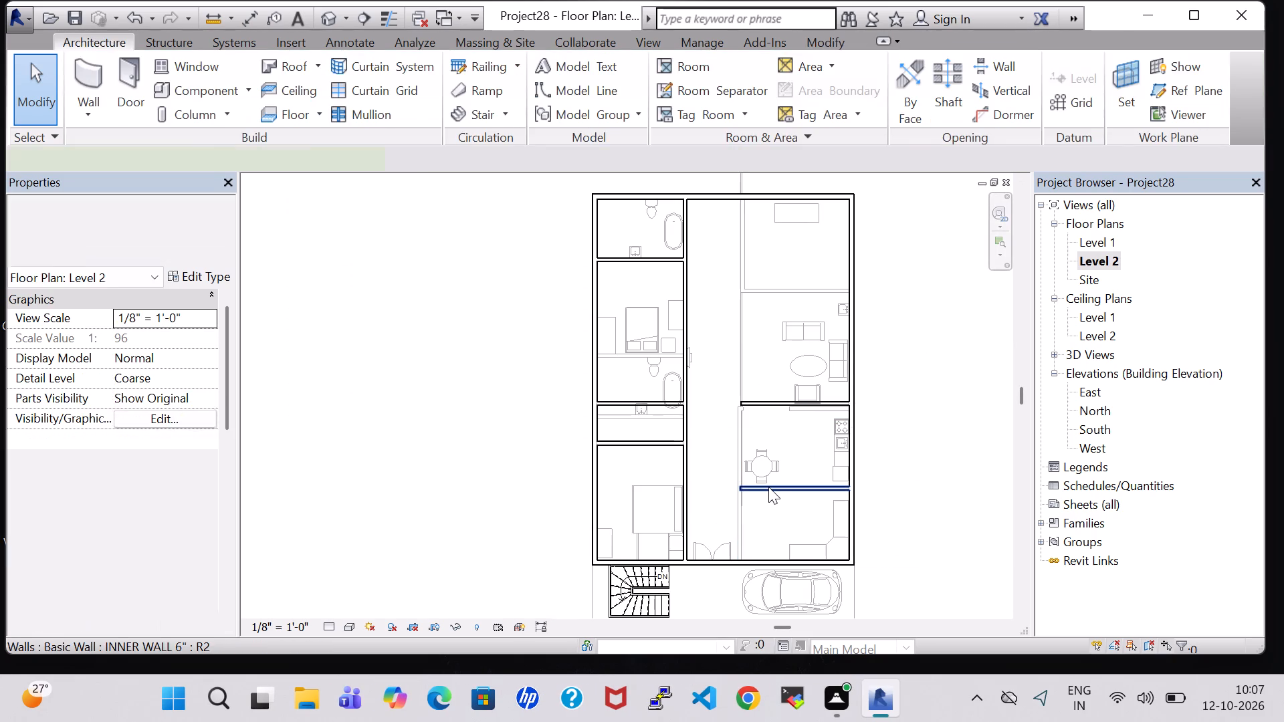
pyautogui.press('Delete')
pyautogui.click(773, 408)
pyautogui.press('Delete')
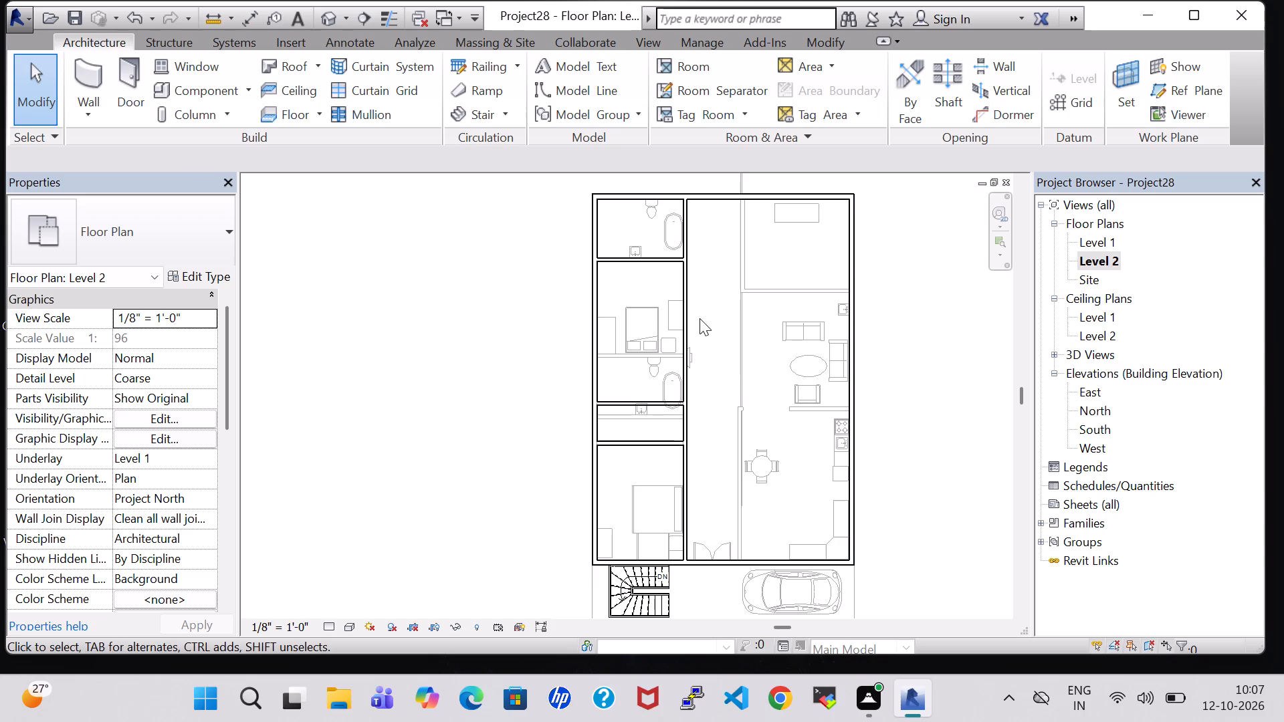
# Delete the Level 2 INNER WALL 6" partition running front to back along the bedroom side of the passage.
pyautogui.click(98, 74)
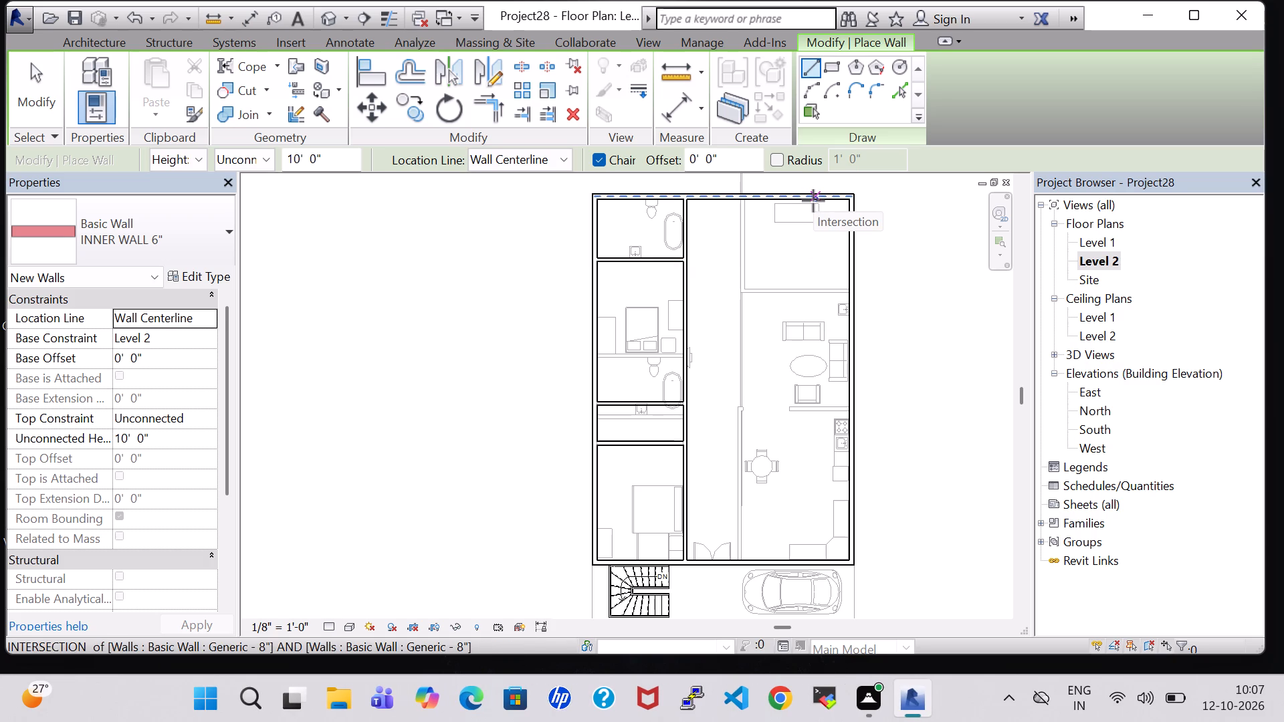
pyautogui.press('Escape')
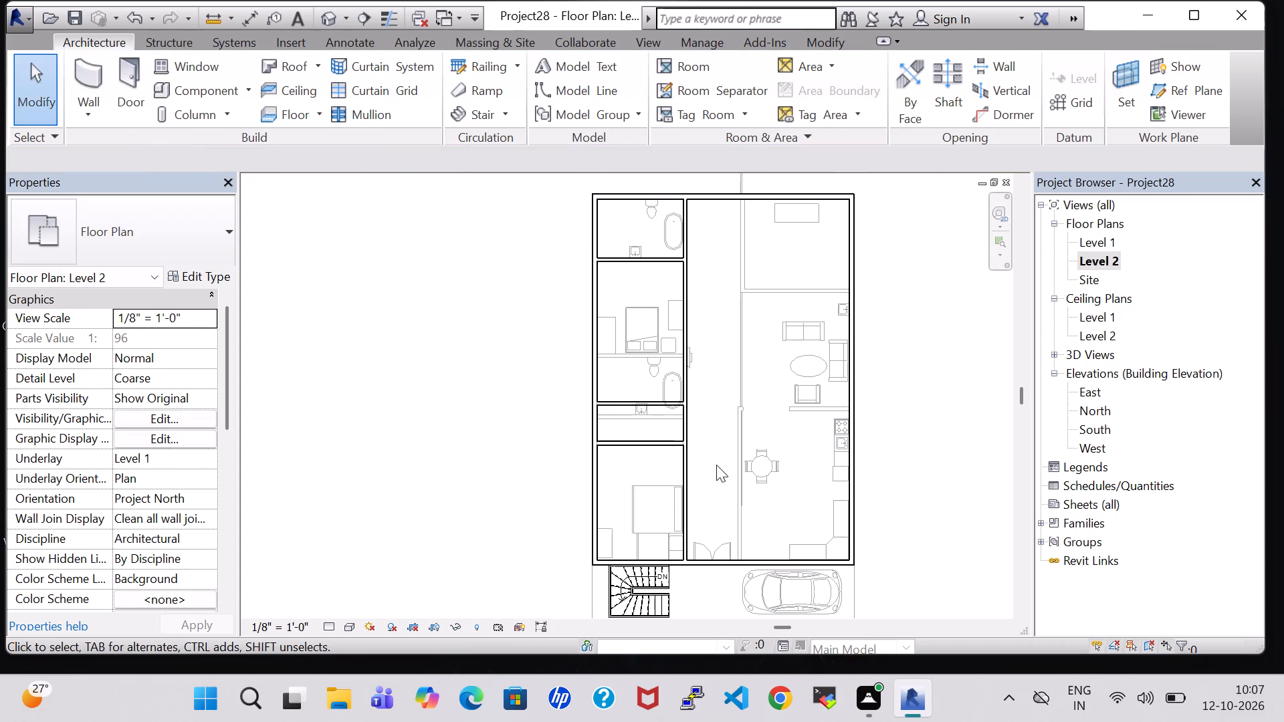
pyautogui.click(688, 538)
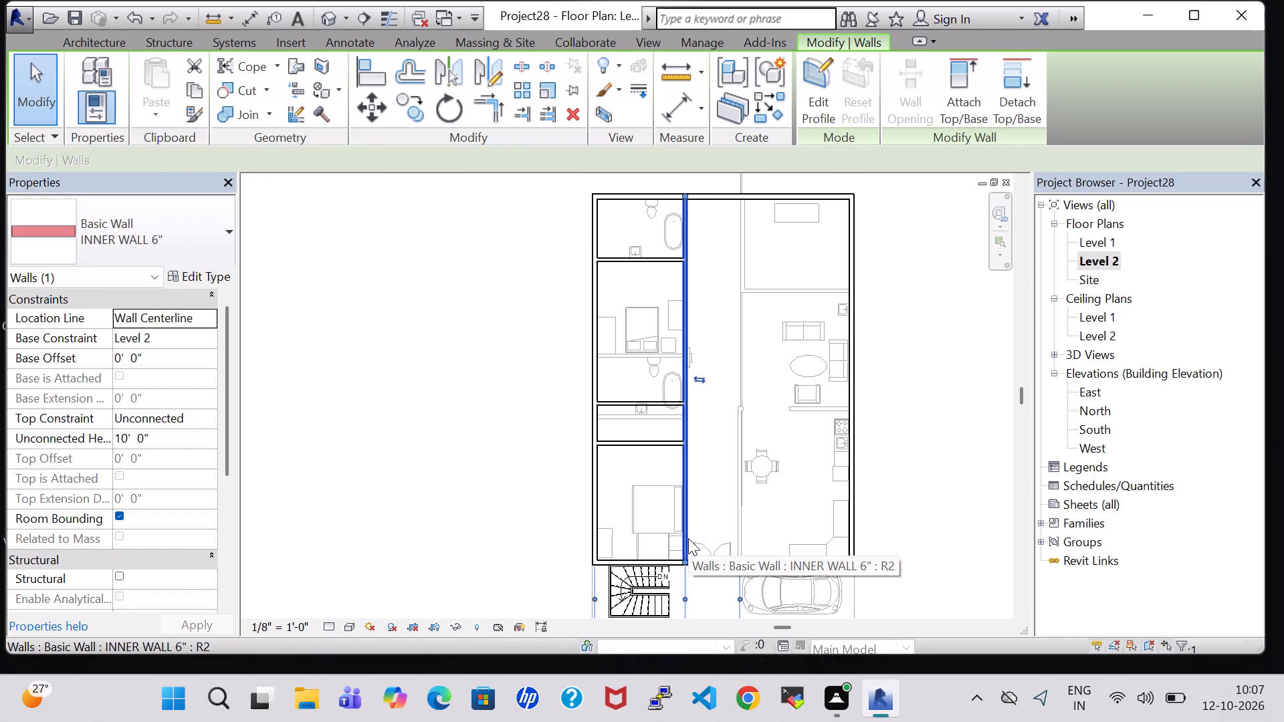
pyautogui.click(645, 562)
pyautogui.click(725, 511)
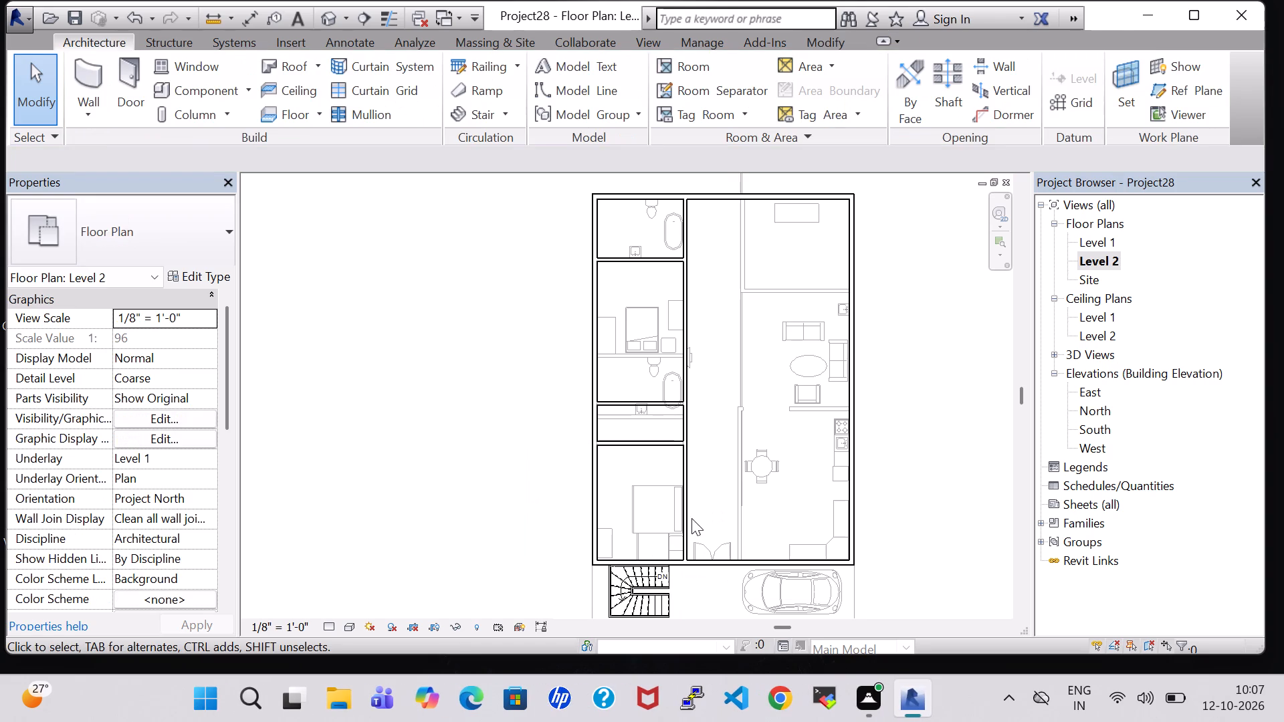
pyautogui.click(691, 518)
pyautogui.press('Delete')
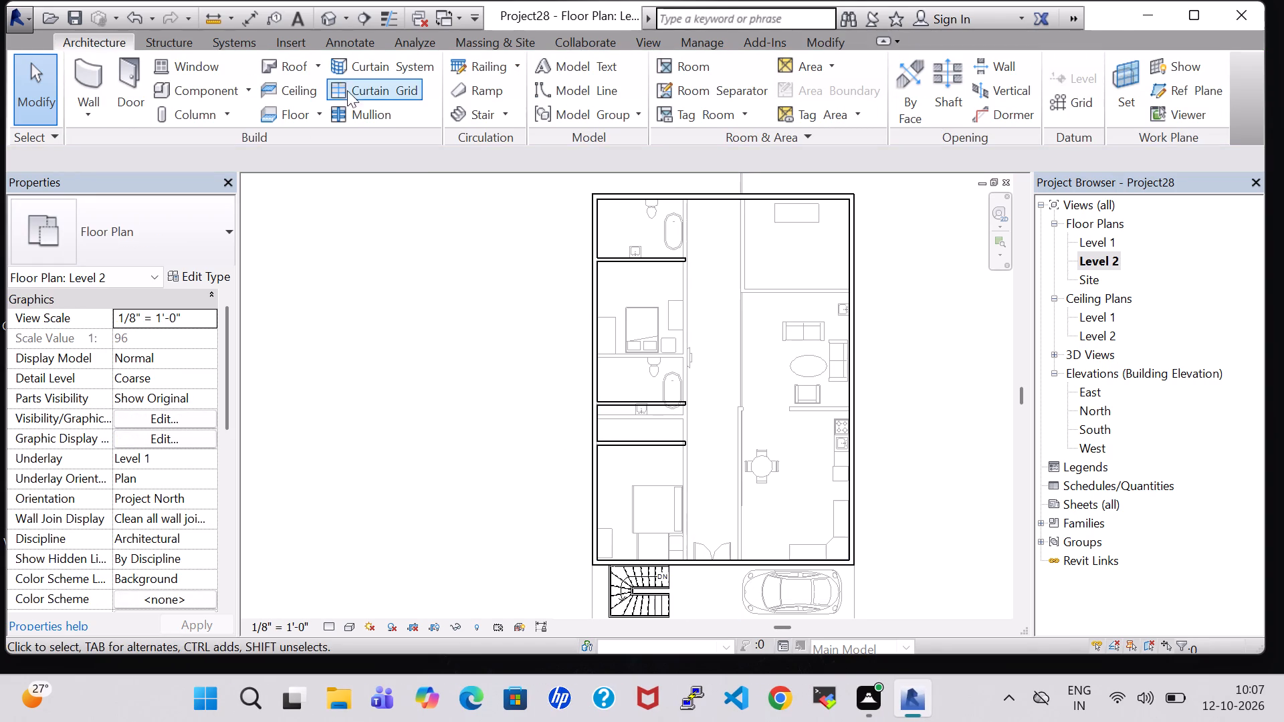
# Draw INNER WALL 6" walls set in from the slab edges: about 30'-4" across the front from the bedroom-side outer wall, turning back to the rear wall.
pyautogui.click(84, 80)
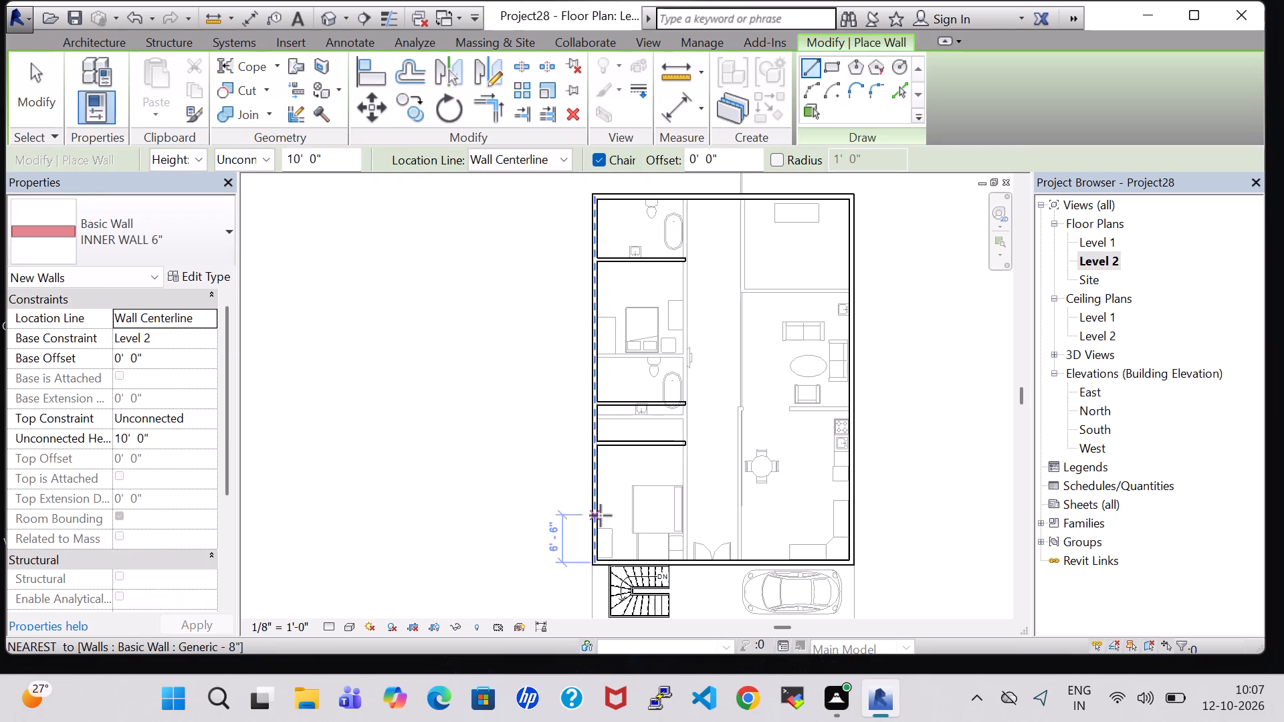
pyautogui.click(593, 526)
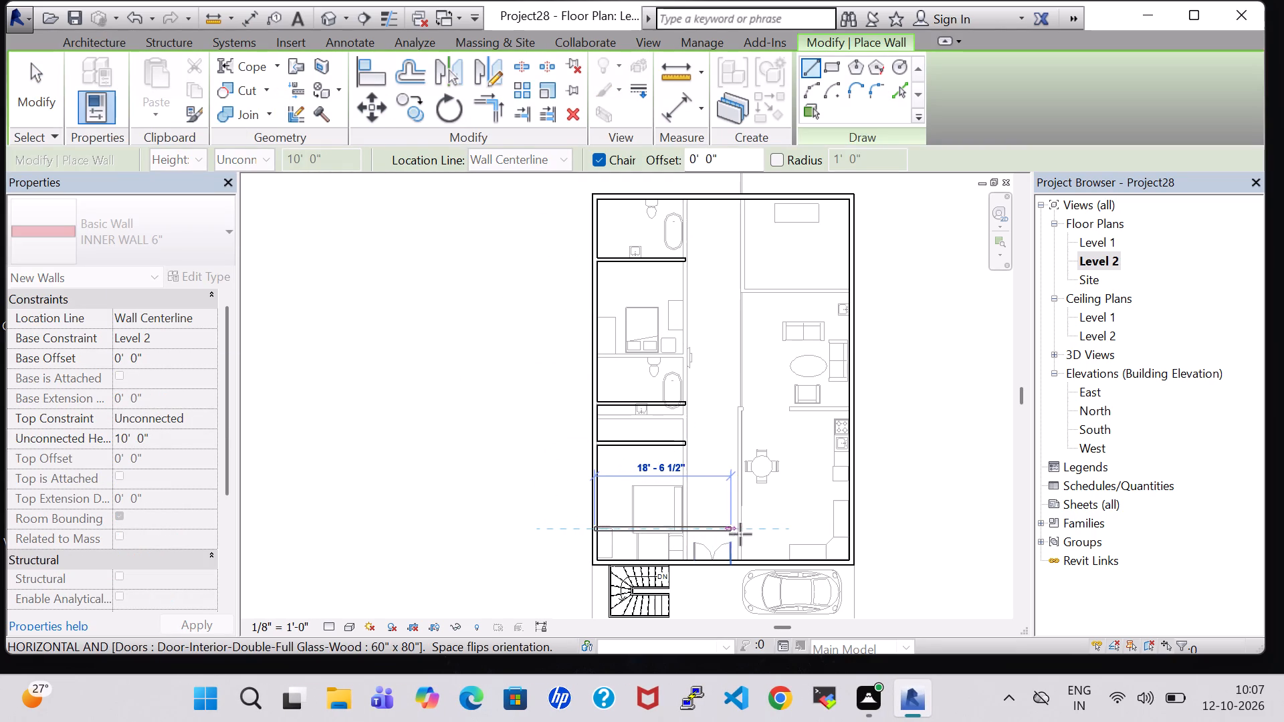
pyautogui.click(815, 528)
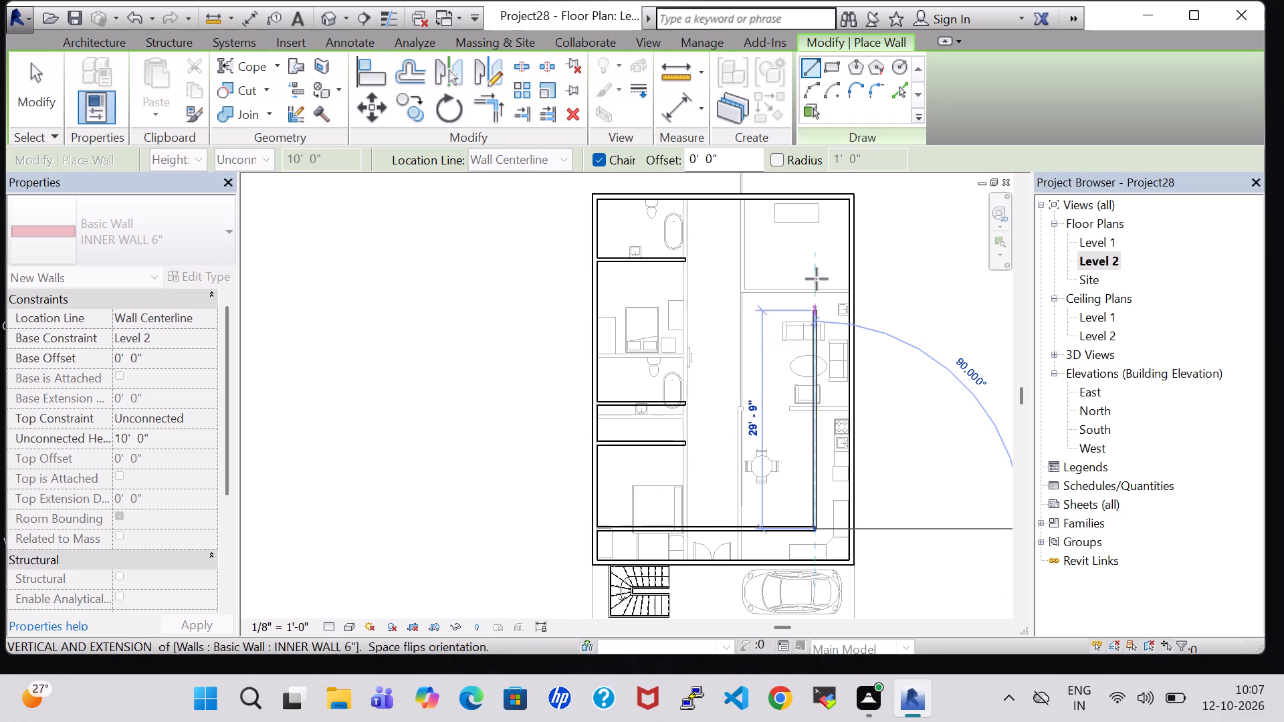
pyautogui.click(808, 191)
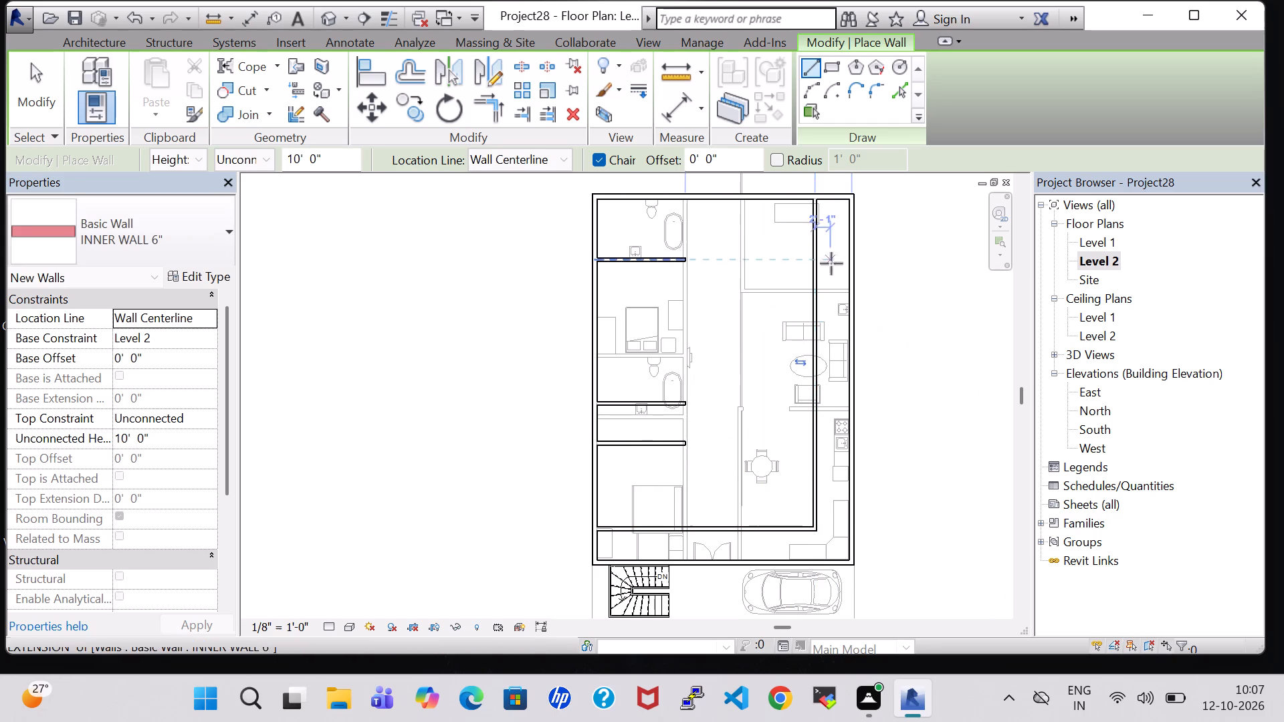
pyautogui.press('Escape')
pyautogui.press('Escape')
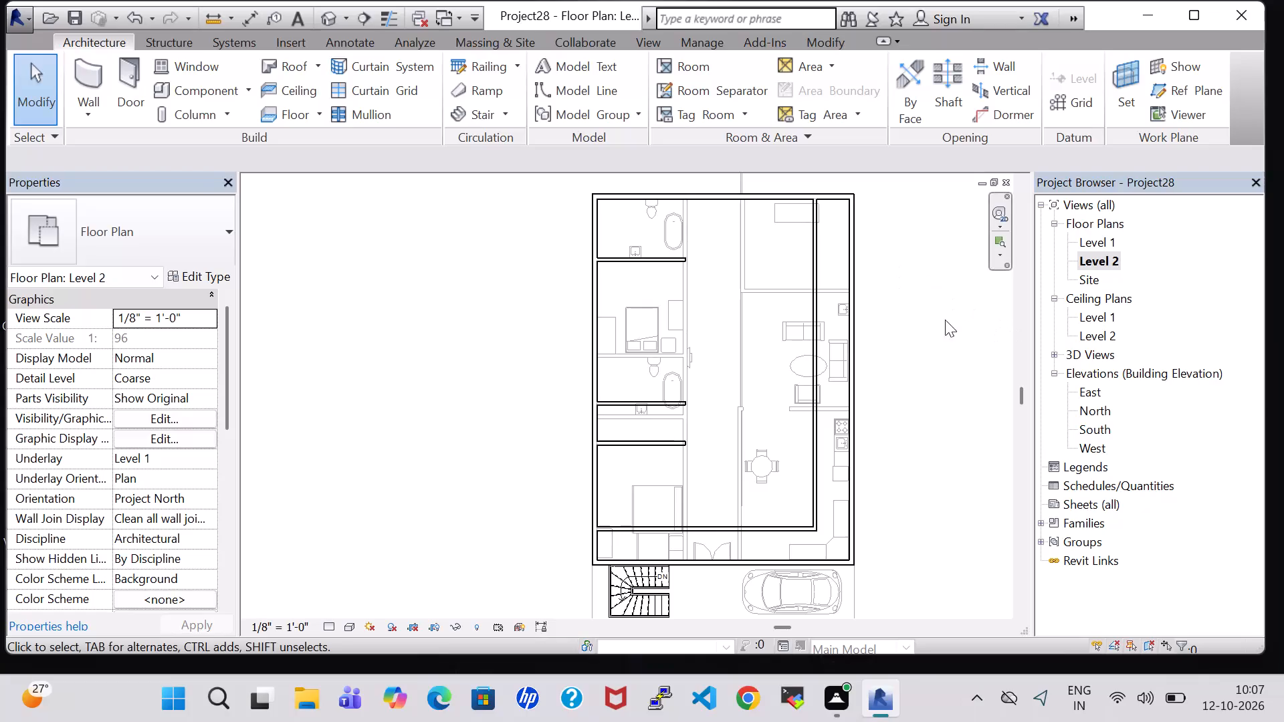
# Delete the Level 2 Generic - 8" outer walls along the kitchen side and the front.
pyautogui.click(849, 303)
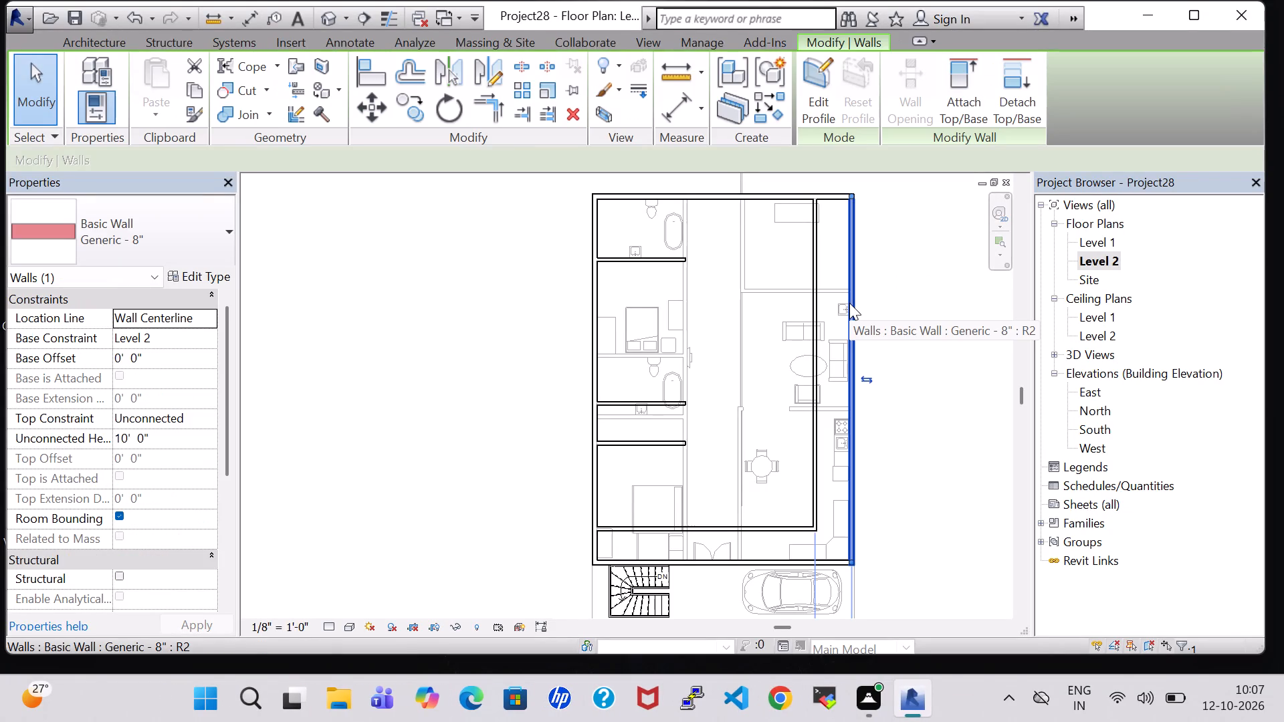
pyautogui.press('Delete')
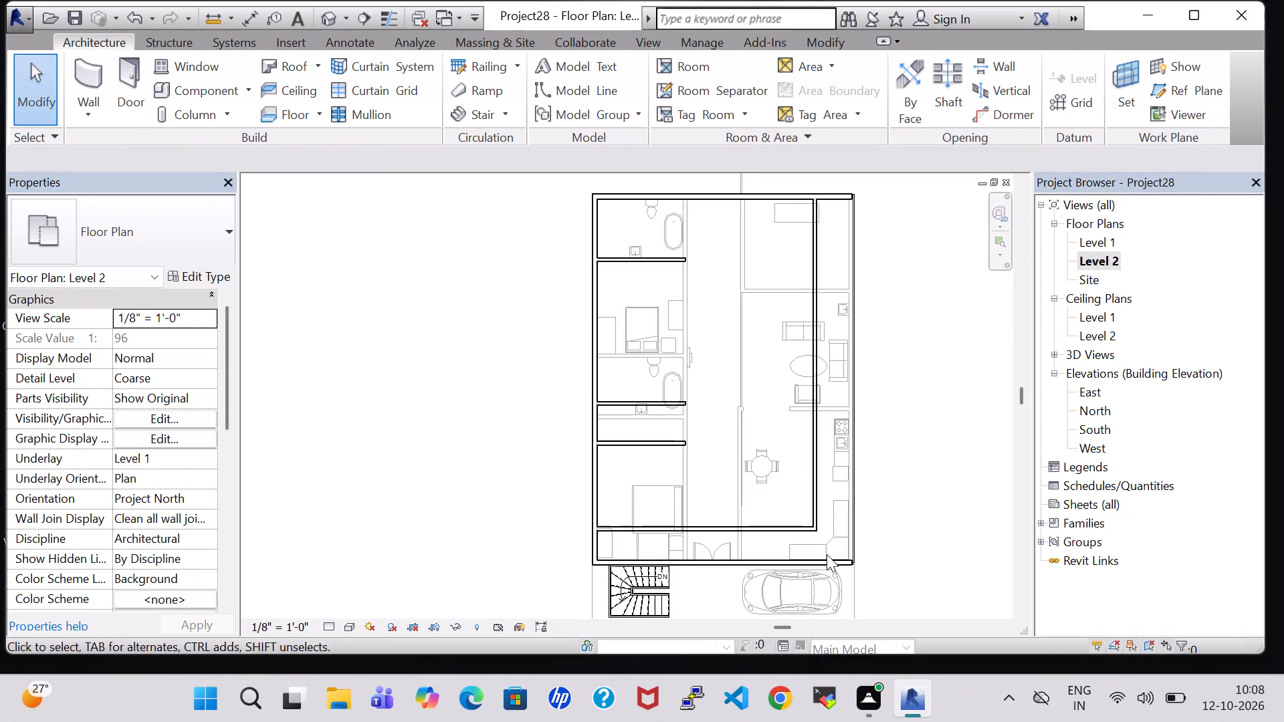
pyautogui.click(829, 569)
pyautogui.press('Delete')
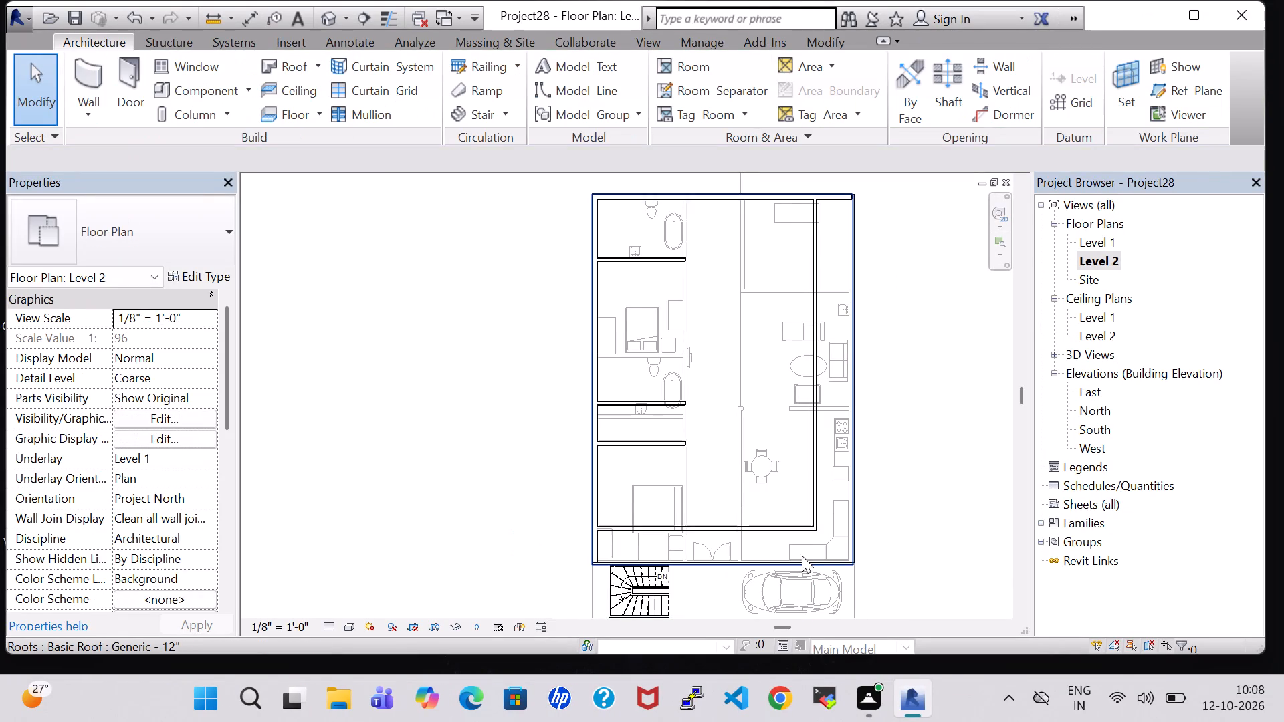
# Nudge the bedroom-side Generic - 8" outer wall back from the front edge until its end meets the new front wall.
pyautogui.click(601, 550)
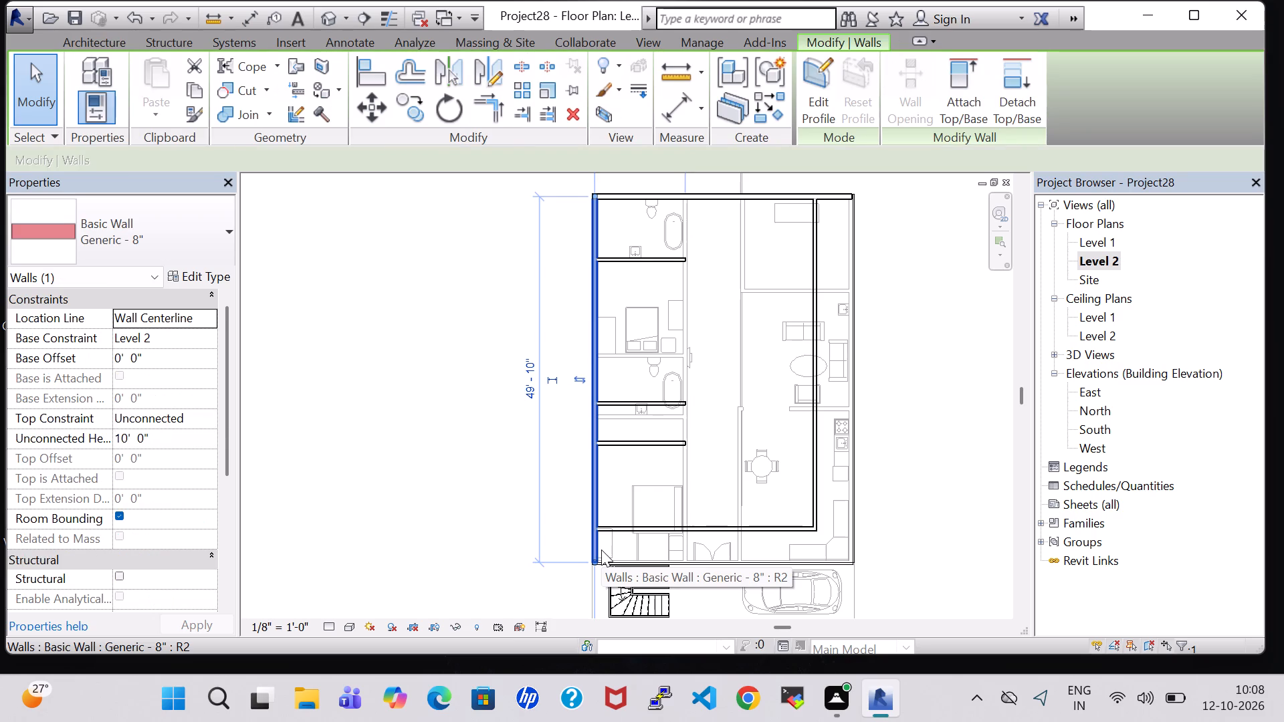
pyautogui.press('Up')
pyautogui.press('Up')
pyautogui.press('Up')
pyautogui.press('Up')
pyautogui.press('Up')
pyautogui.press('Up')
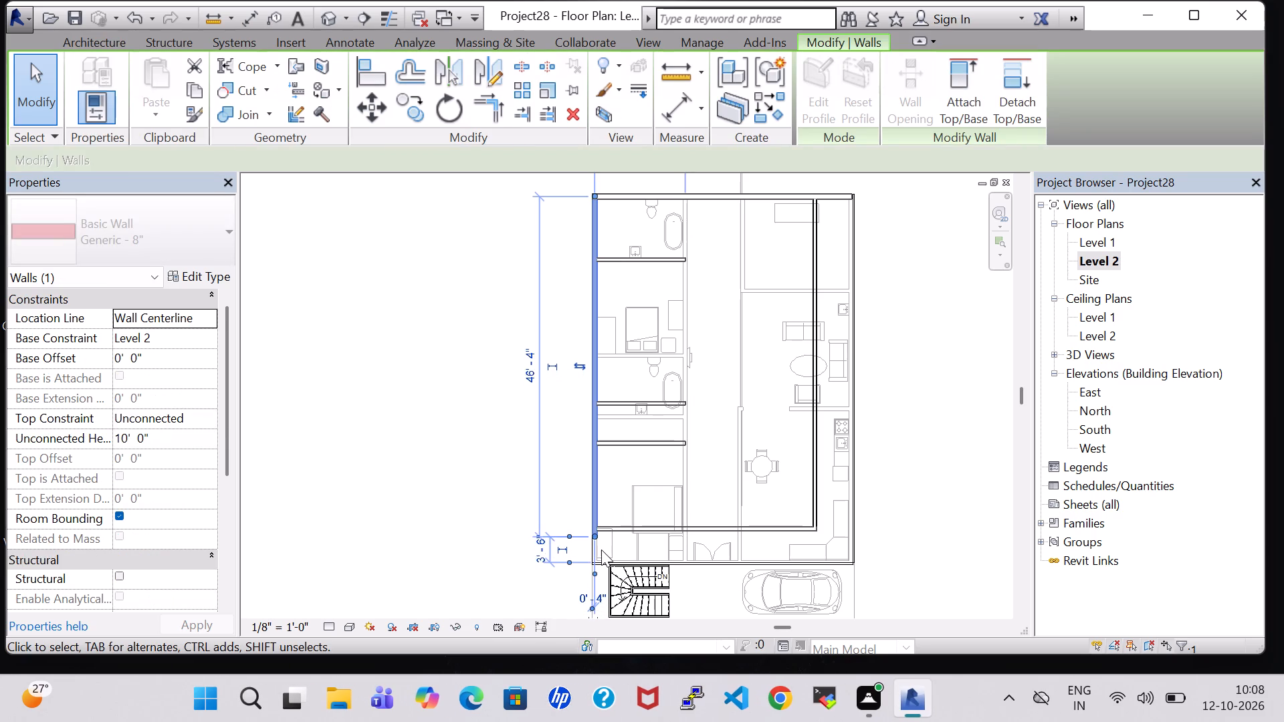
pyautogui.press('Up')
pyautogui.press('Up')
pyautogui.scroll(9, 601, 550)
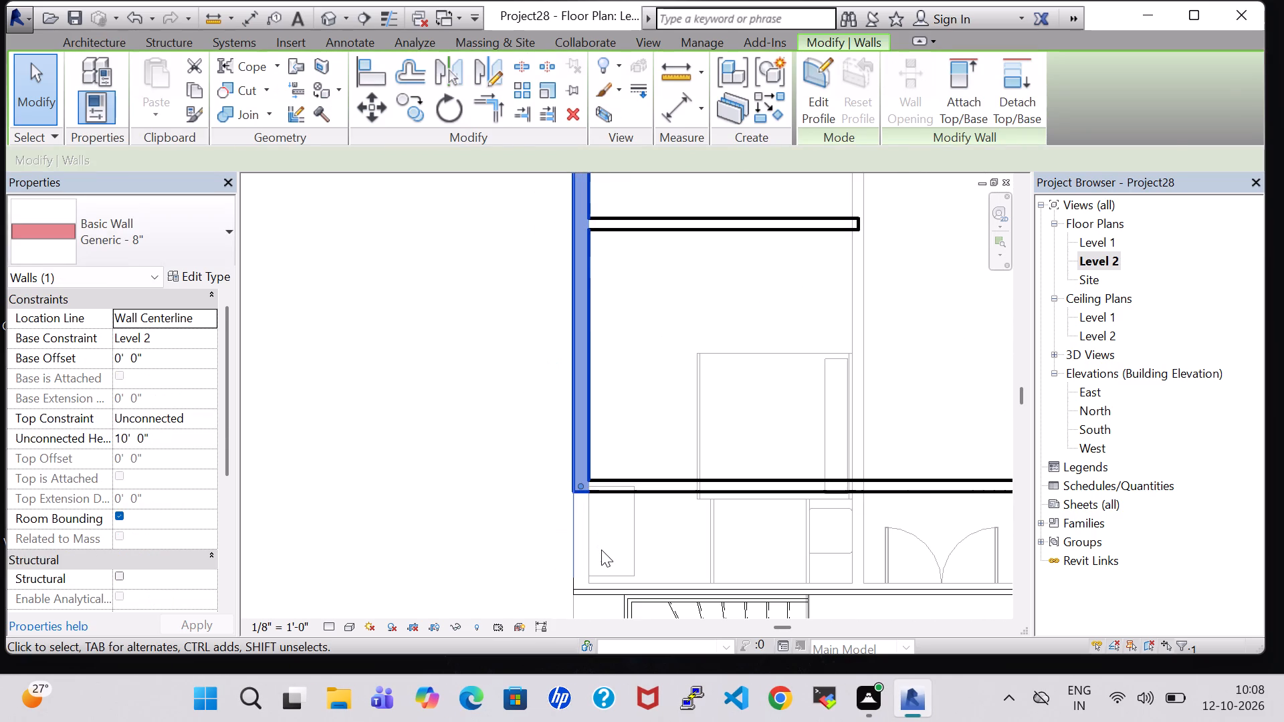
pyautogui.click(601, 550)
# Examine the set-back Level 2 walls and the open slab strips at the front and kitchen side in 3D.
pyautogui.click(332, 13)
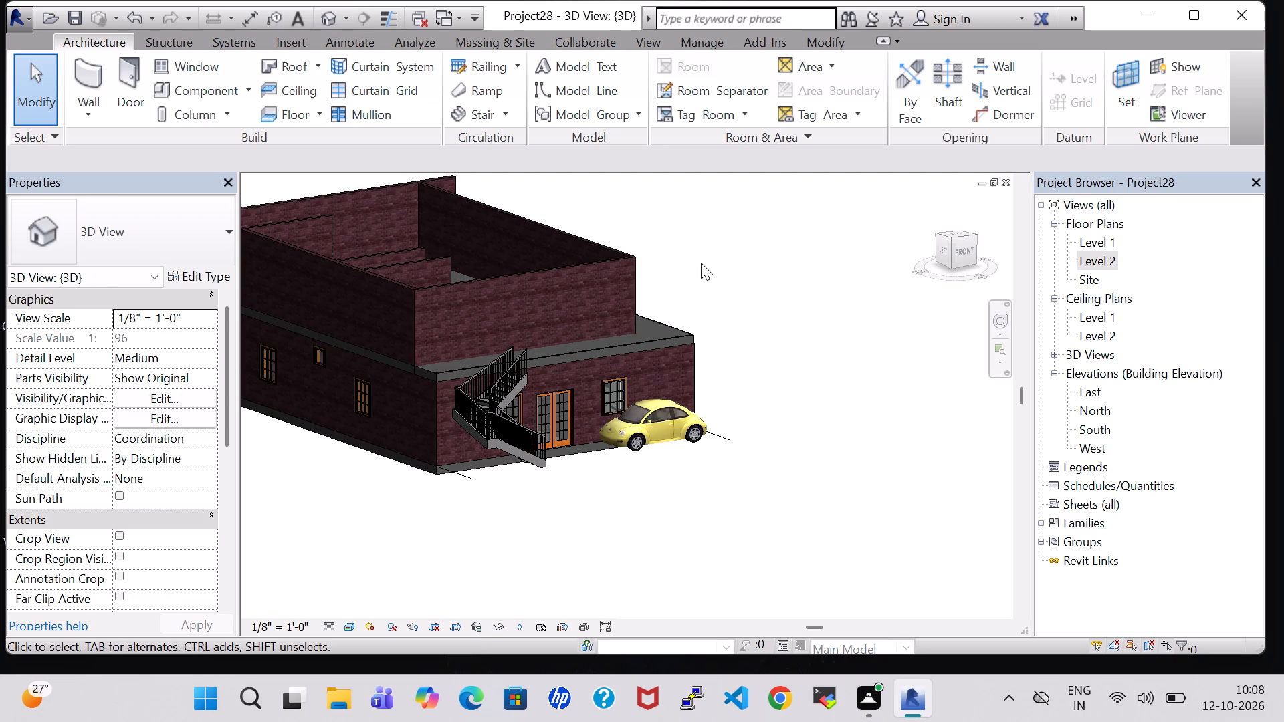
pyautogui.keyDown('shift'); pyautogui.moveTo(703, 253); pyautogui.dragTo(623, 362, button='middle'); pyautogui.keyUp('shift')
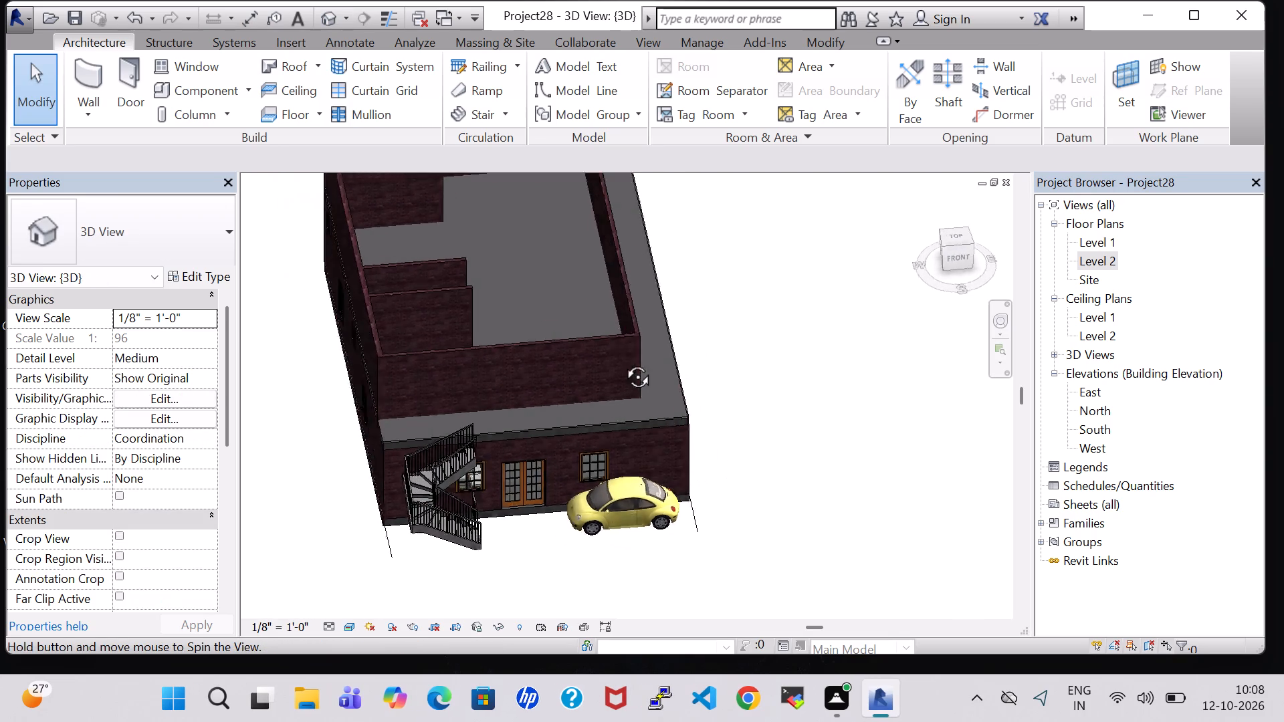
pyautogui.keyDown('shift'); pyautogui.moveTo(623, 362); pyautogui.dragTo(619, 364, button='middle'); pyautogui.keyUp('shift')
pyautogui.scroll(1, 766, 294)
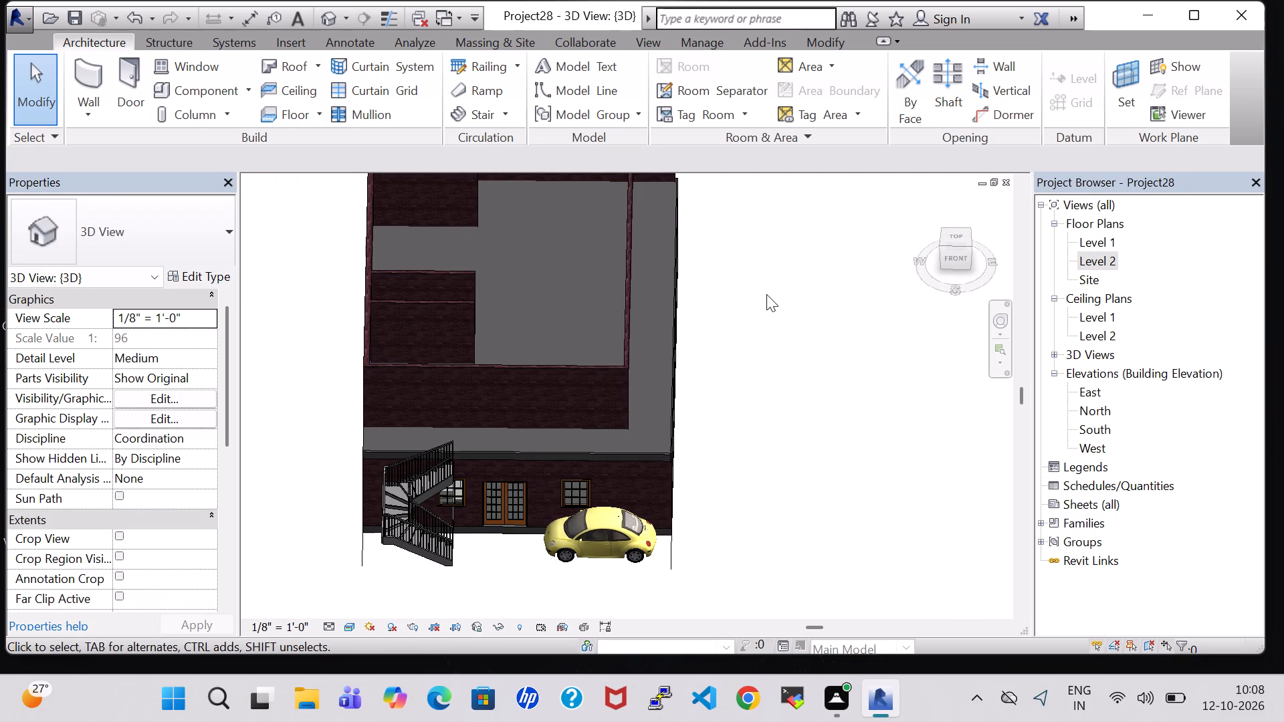
pyautogui.keyDown('shift'); pyautogui.moveTo(766, 294); pyautogui.dragTo(764, 362, button='middle'); pyautogui.keyUp('shift')
pyautogui.scroll(1, 764, 362)
pyautogui.moveTo(764, 362); pyautogui.dragTo(853, 354, button='middle')
pyautogui.scroll(1, 805, 361)
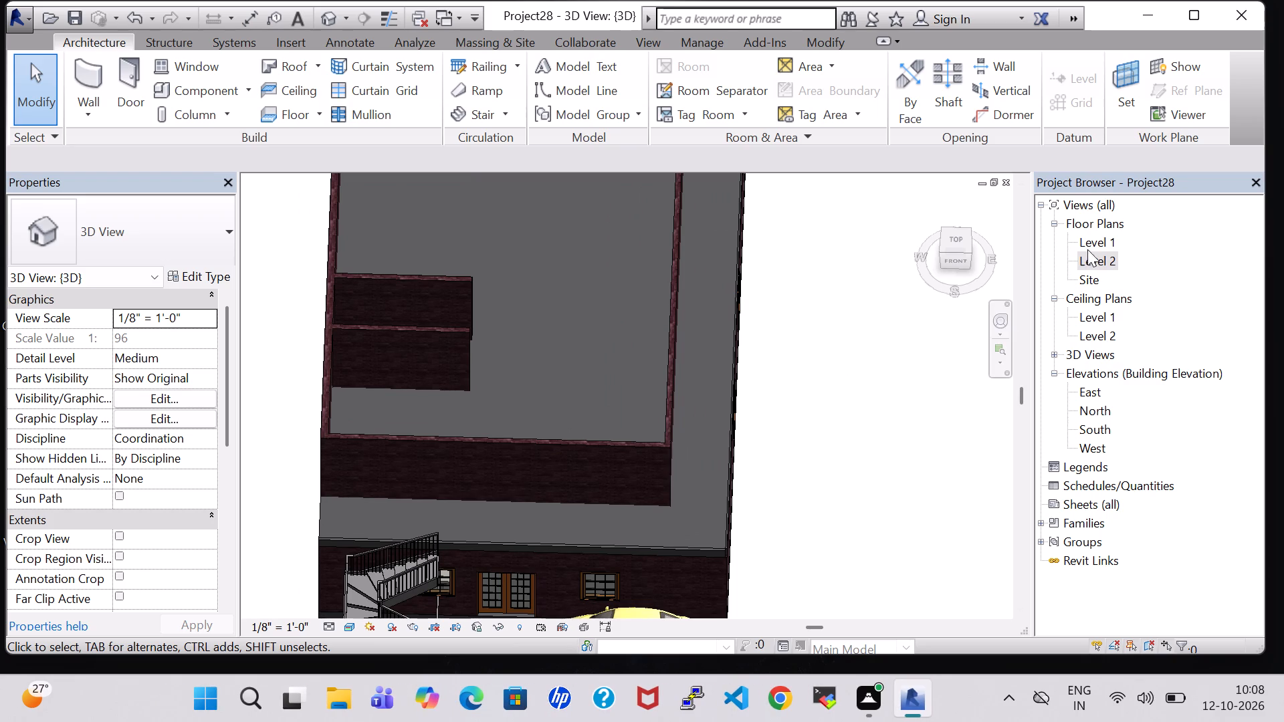
# Create a Handrail - Rectangular railing about 4'-7" long on the bedroom-side slab edge, from the outer wall's end to the front edge.
pyautogui.doubleClick(1102, 253)
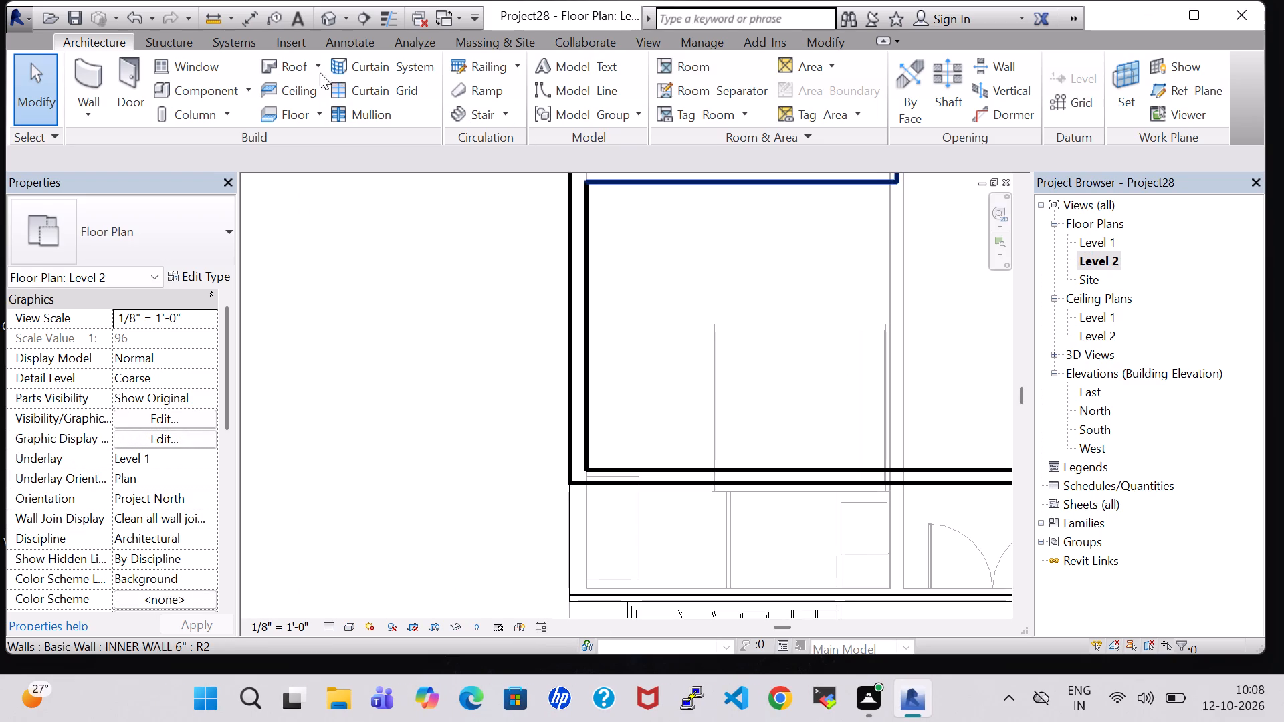
pyautogui.click(485, 70)
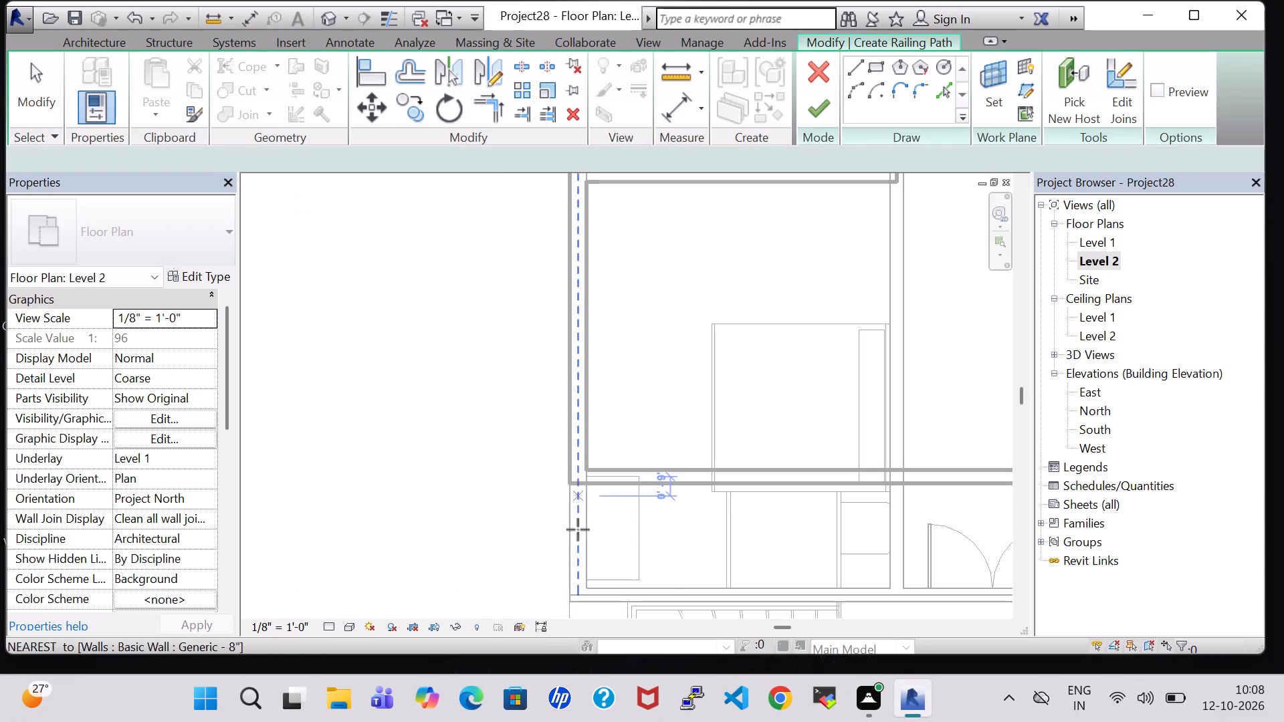
pyautogui.click(571, 485)
pyautogui.click(566, 604)
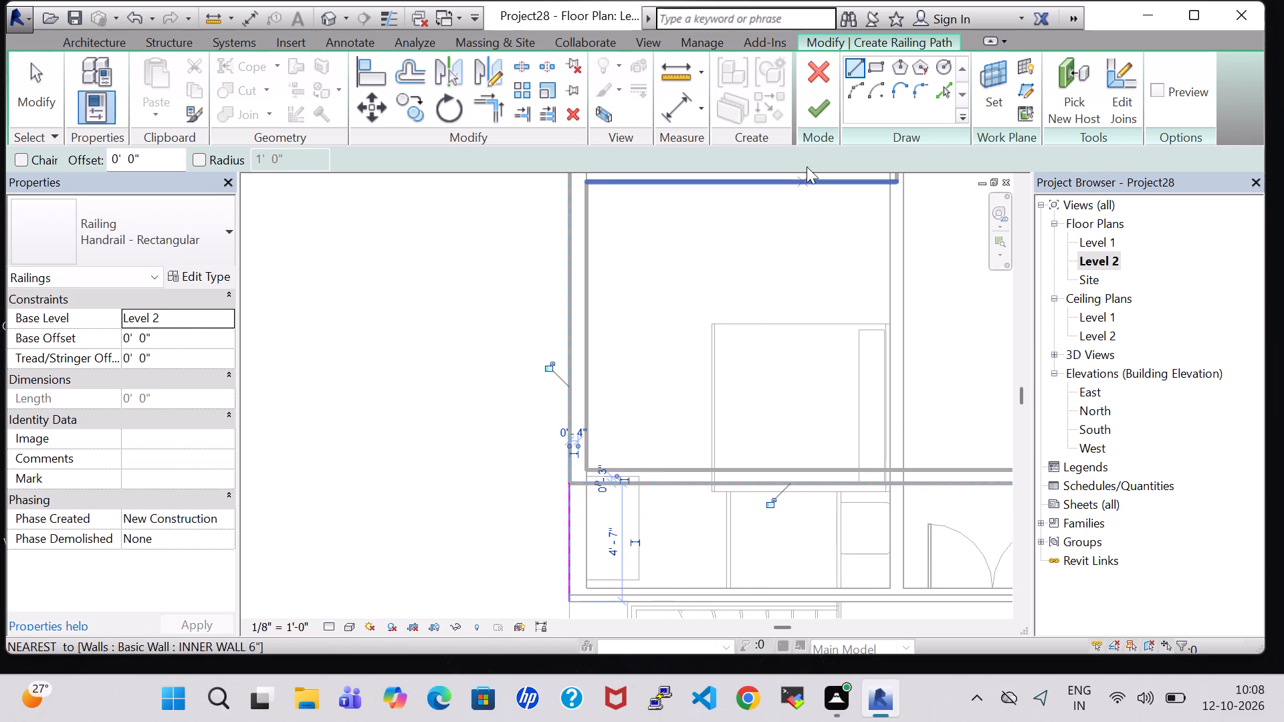
pyautogui.click(822, 113)
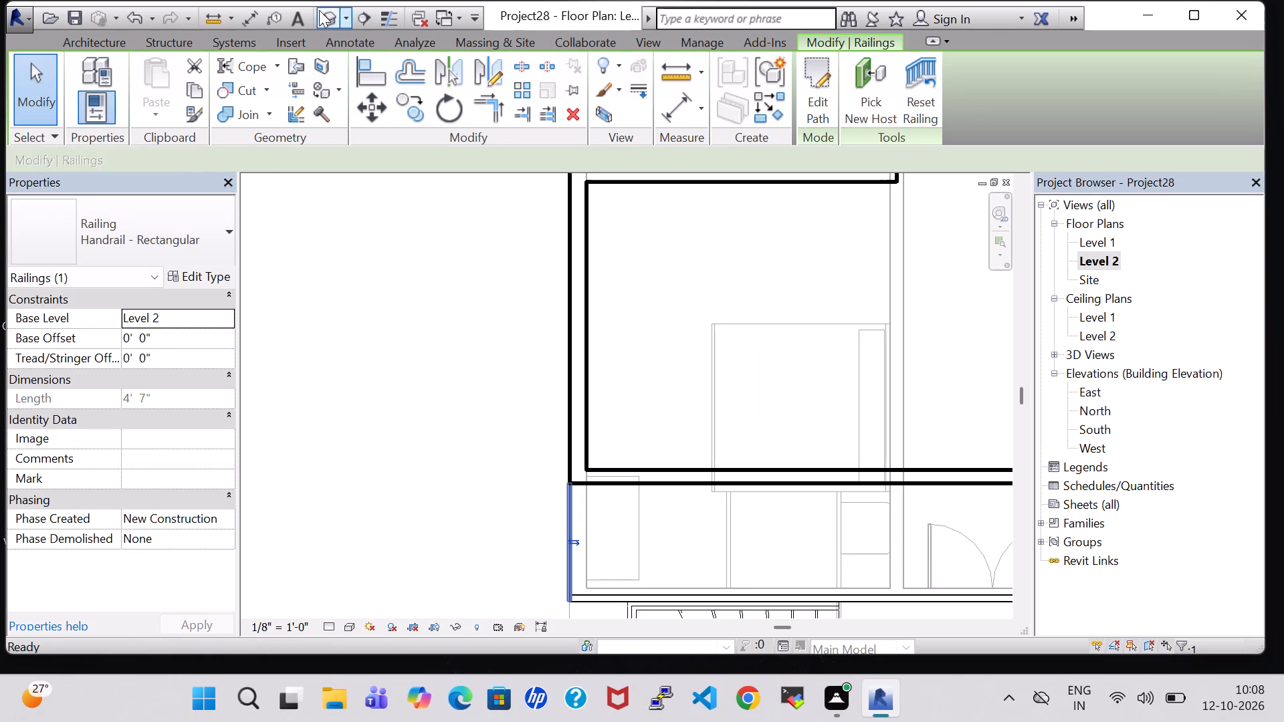
# Create a Handrail - Rectangular railing on Level 2 along the whole front slab edge, about 35'-8" from corner to corner.
pyautogui.click(328, 18)
pyautogui.scroll(-1, 679, 494)
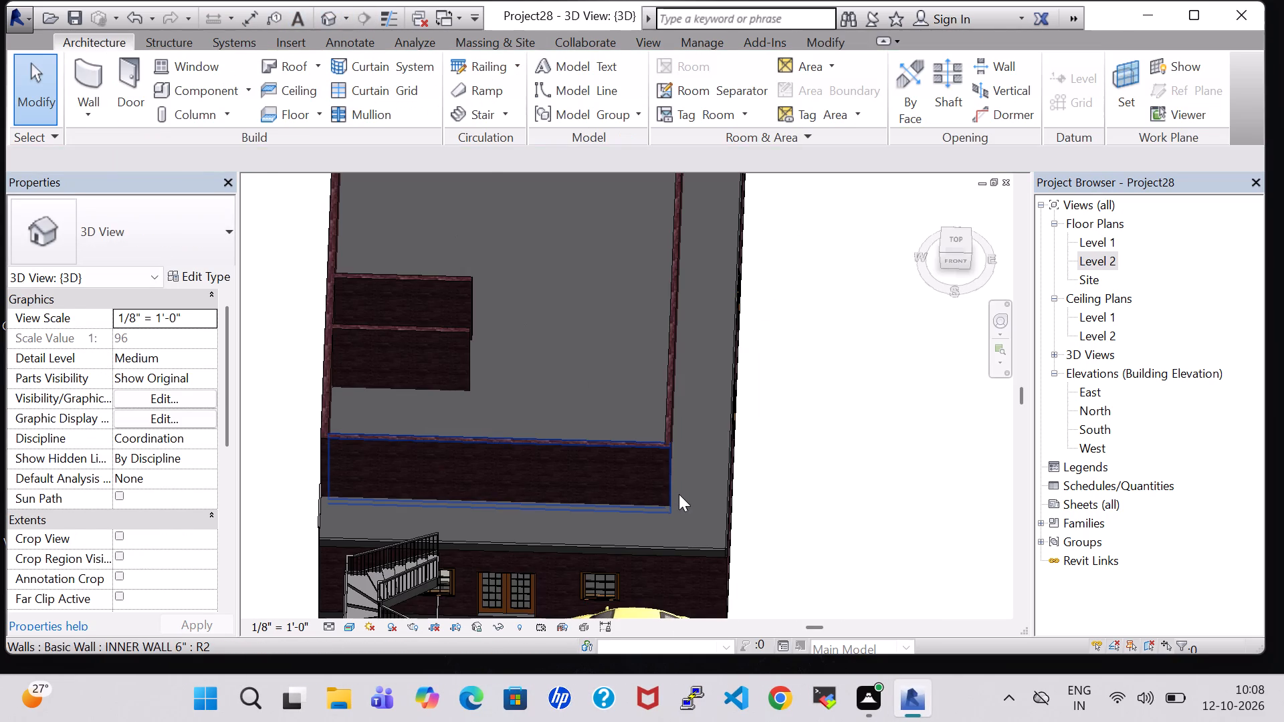
pyautogui.scroll(-1, 679, 494)
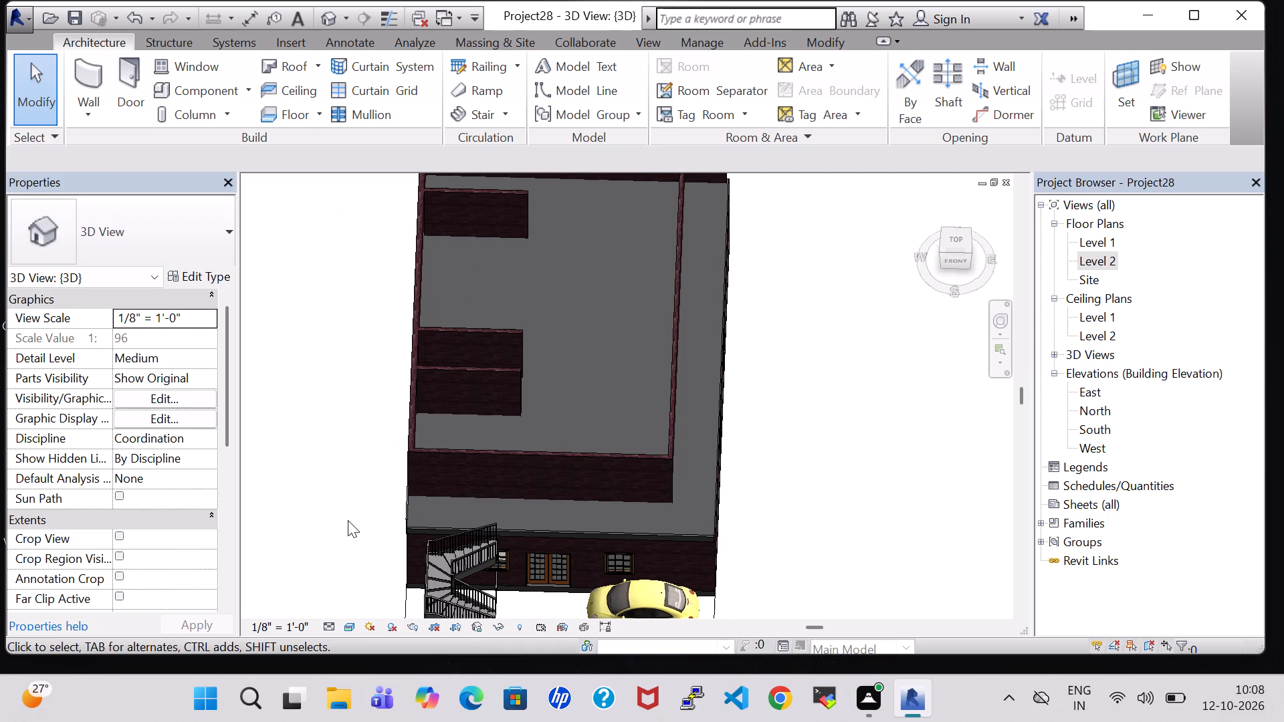
pyautogui.keyDown('shift'); pyautogui.moveTo(348, 520); pyautogui.dragTo(568, 368, button='middle'); pyautogui.keyUp('shift')
pyautogui.keyDown('shift'); pyautogui.moveTo(688, 371); pyautogui.dragTo(682, 533, button='middle'); pyautogui.keyUp('shift')
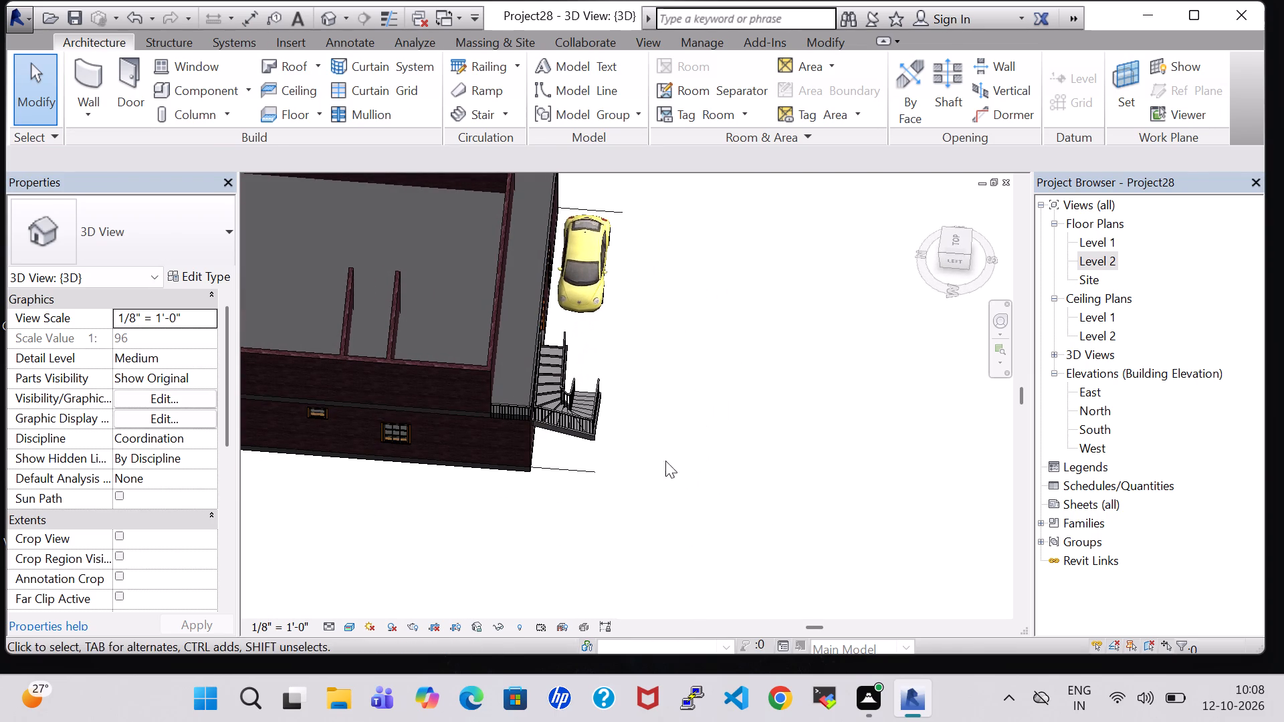
pyautogui.doubleClick(1098, 263)
pyautogui.click(496, 69)
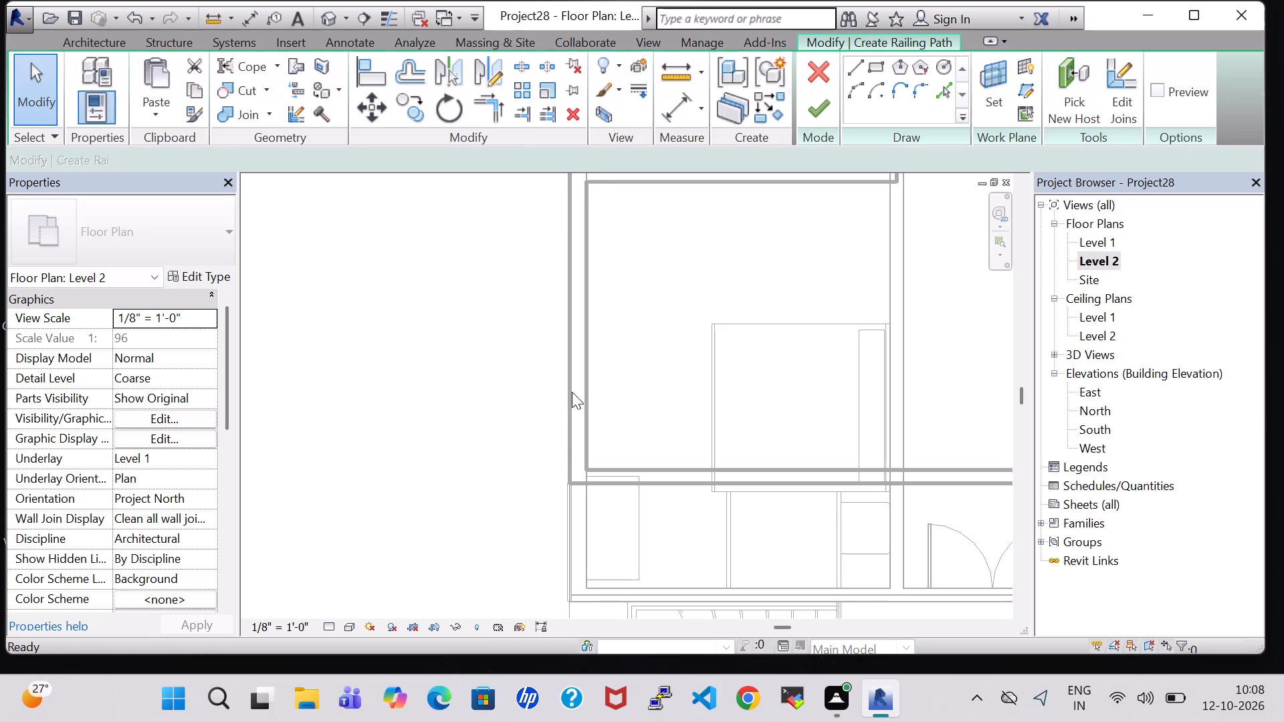
pyautogui.click(570, 598)
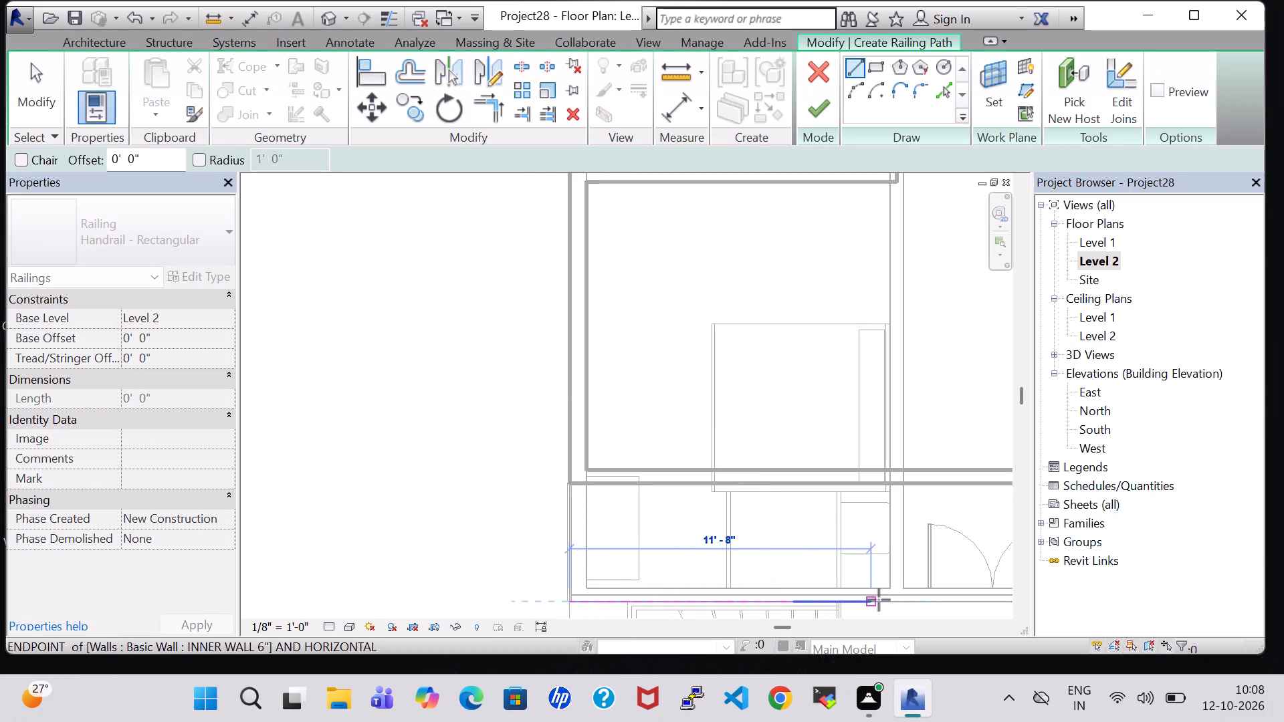
pyautogui.scroll(1, 879, 600)
pyautogui.moveTo(879, 600); pyautogui.dragTo(488, 589, button='middle')
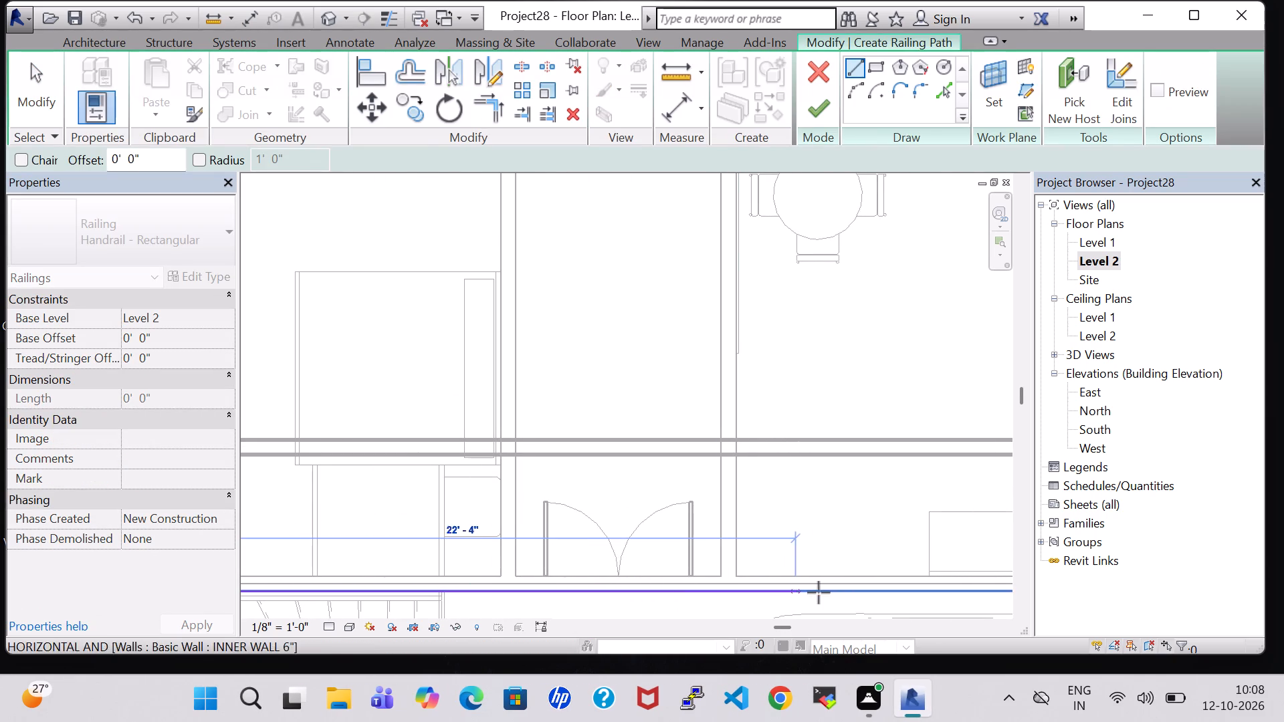
pyautogui.moveTo(829, 592); pyautogui.dragTo(569, 590, button='middle')
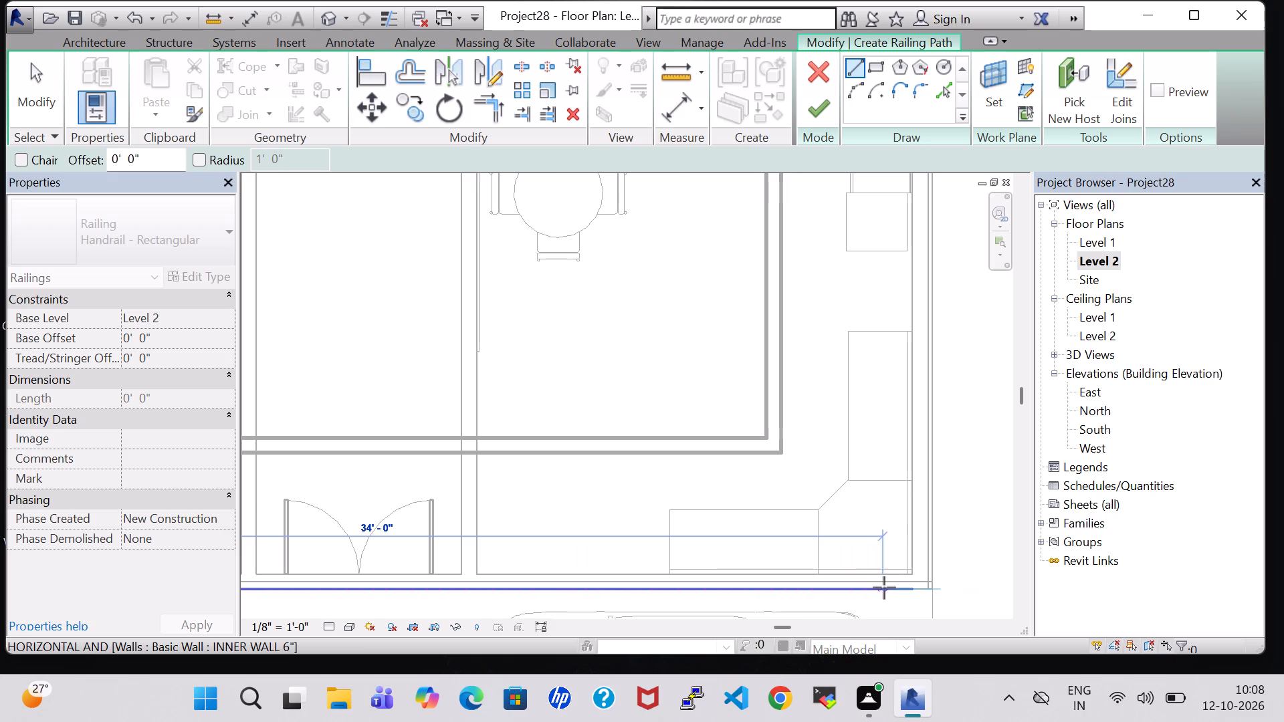
pyautogui.click(934, 587)
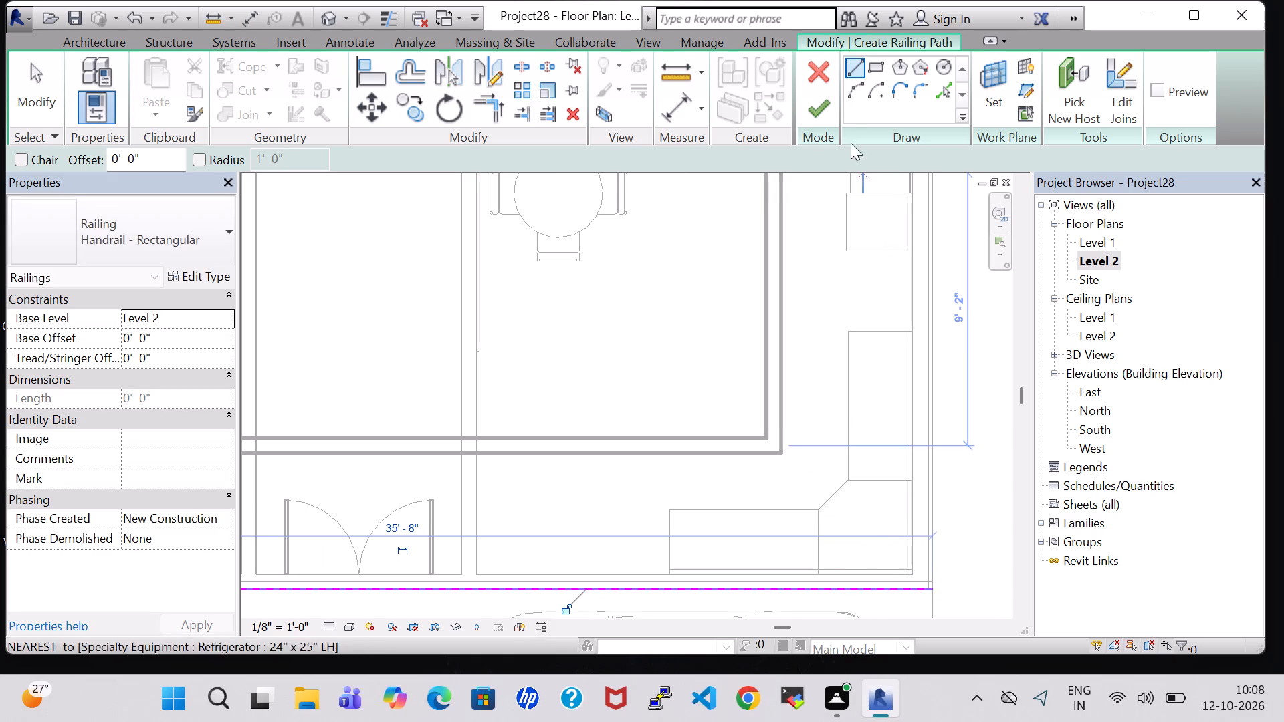
pyautogui.click(817, 108)
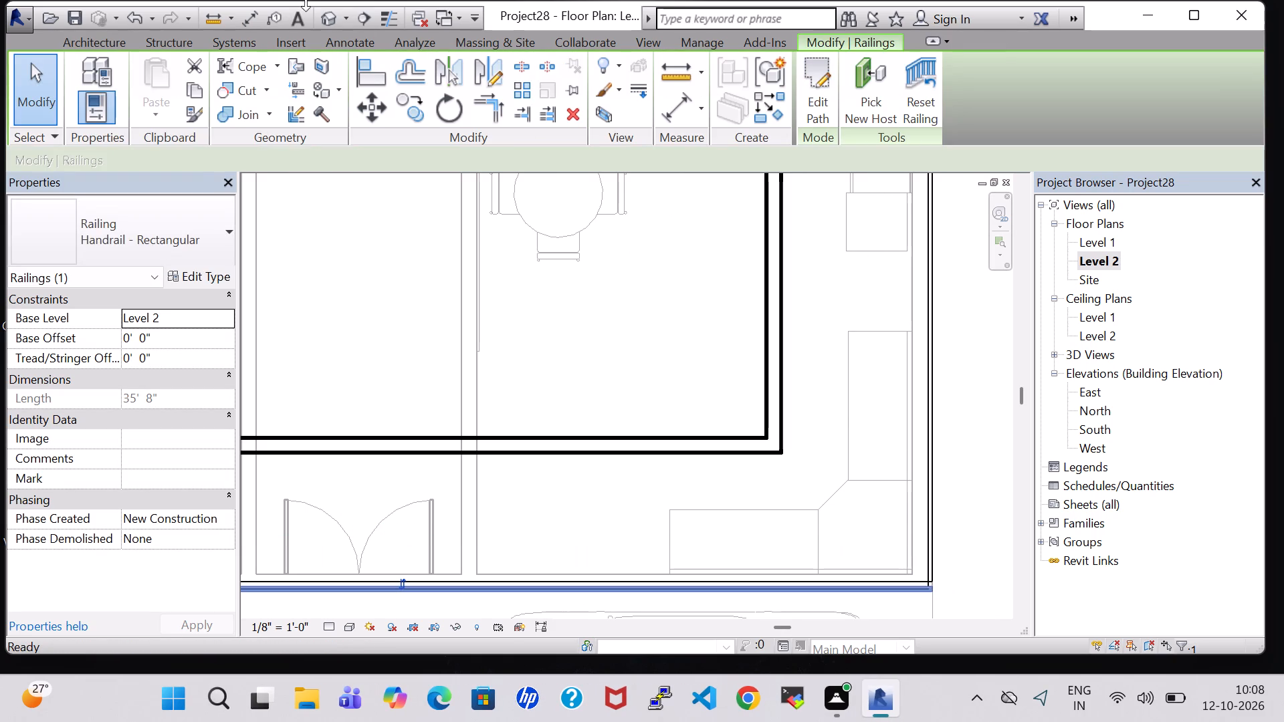
# Check the side and front terrace railings in 3D around the outside stair.
pyautogui.click(320, 9)
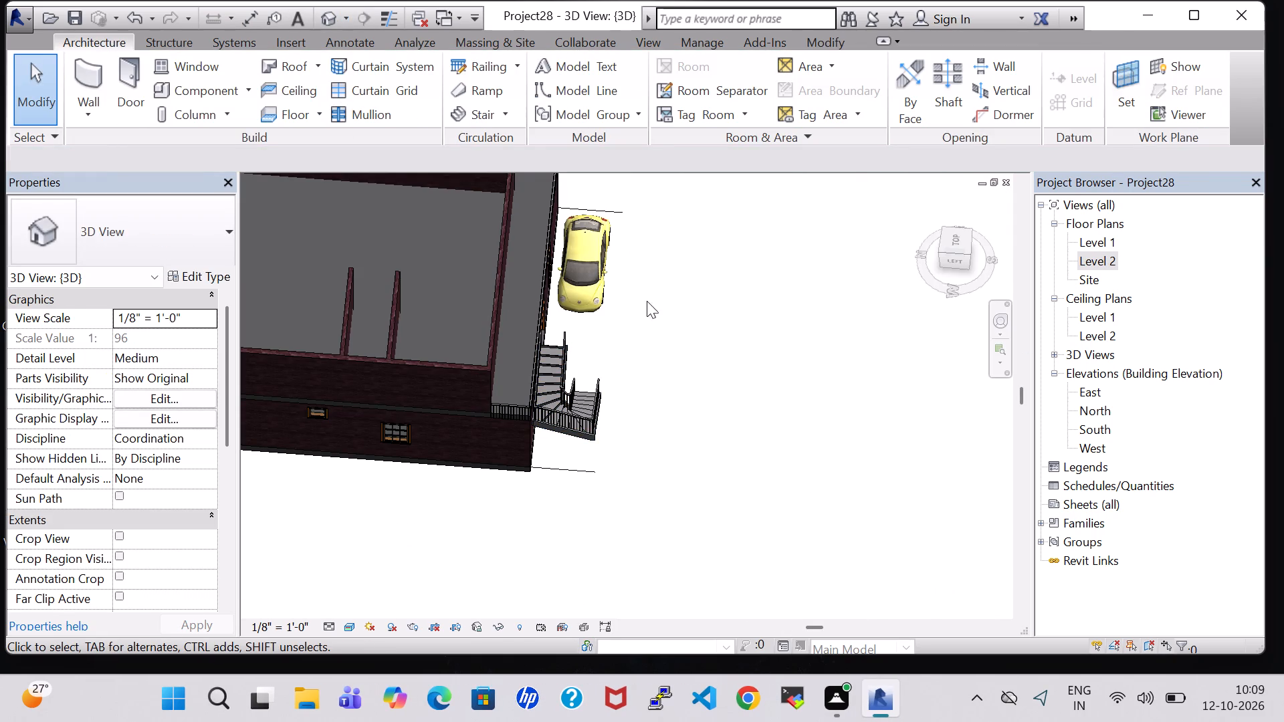
pyautogui.scroll(1, 651, 299)
pyautogui.keyDown('shift'); pyautogui.moveTo(651, 299); pyautogui.dragTo(581, 263, button='middle'); pyautogui.keyUp('shift')
pyautogui.keyDown('shift'); pyautogui.moveTo(580, 227); pyautogui.dragTo(580, 206, button='middle'); pyautogui.keyUp('shift')
pyautogui.keyDown('shift'); pyautogui.scroll(1, 580, 206); pyautogui.keyUp('shift')
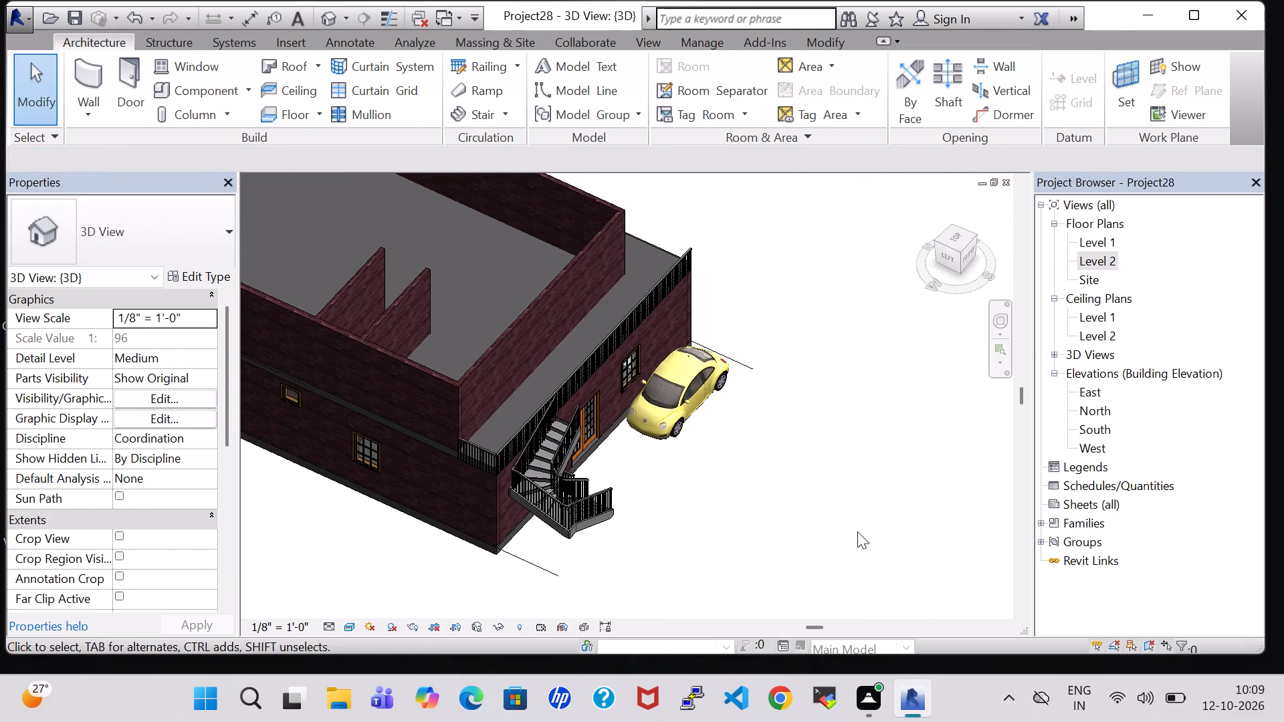
# Create a Handrail - Rectangular railing on Level 2 along the kitchen-side slab edge, about 50'-3" from the front corner to the rear corner.
pyautogui.keyDown('shift'); pyautogui.moveTo(857, 533); pyautogui.dragTo(628, 438, button='middle'); pyautogui.keyUp('shift')
pyautogui.doubleClick(1107, 257)
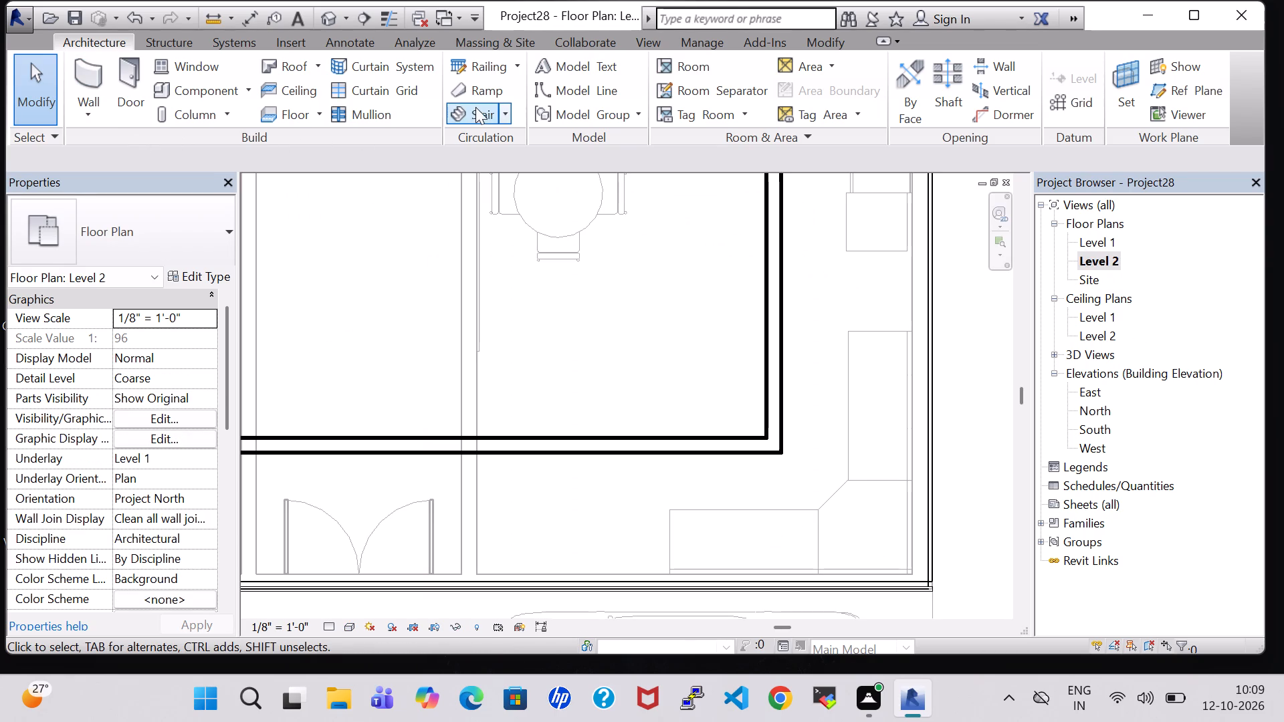
pyautogui.click(474, 59)
pyautogui.scroll(-1, 806, 453)
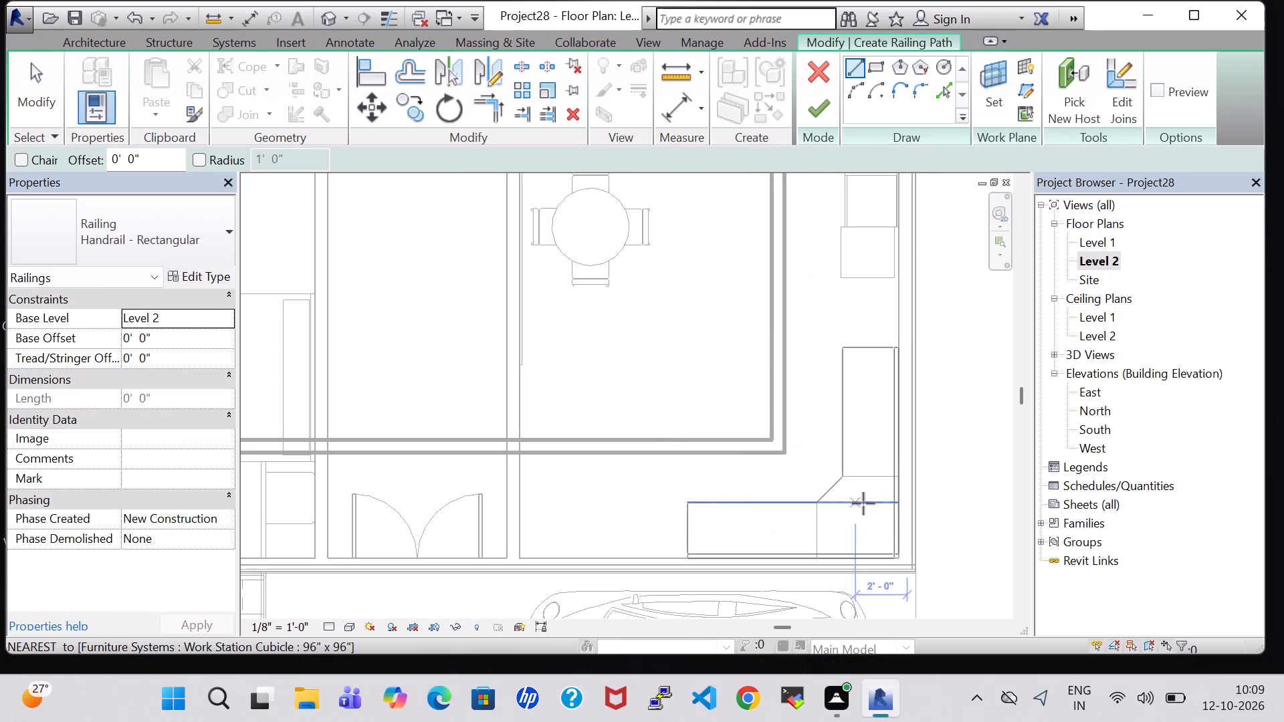
pyautogui.click(918, 568)
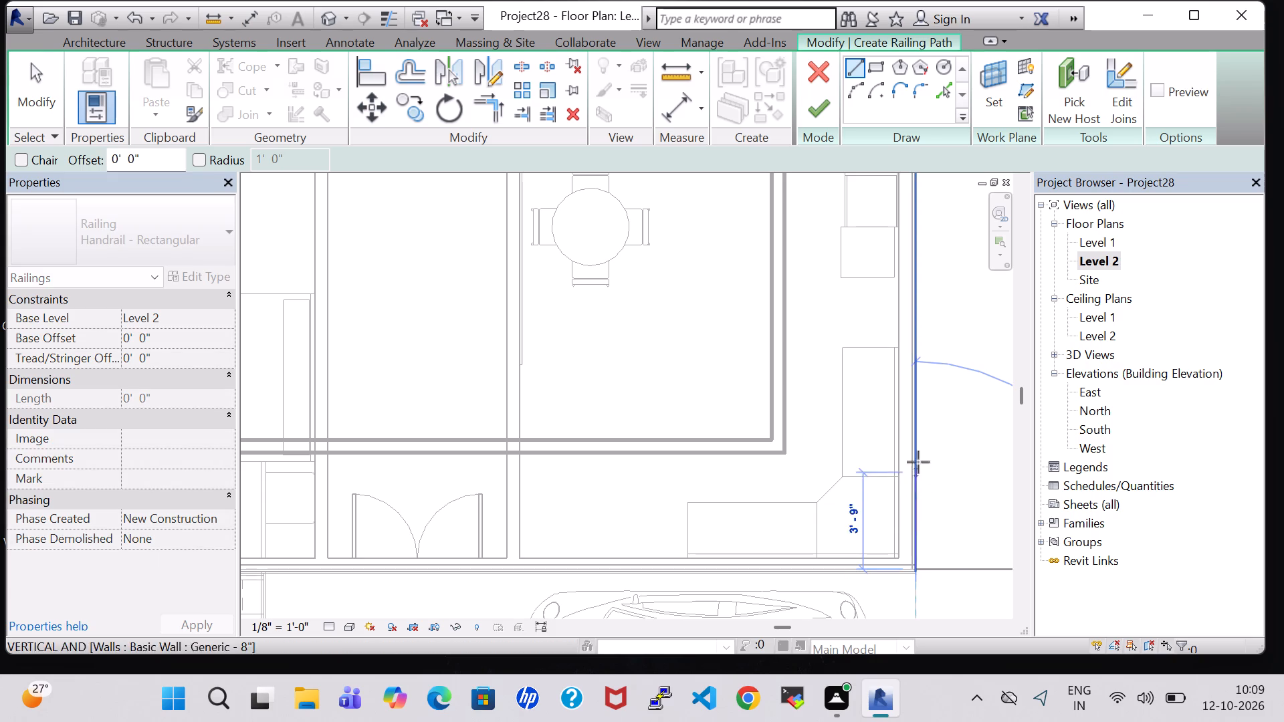
pyautogui.moveTo(915, 350); pyautogui.dragTo(884, 611, button='middle')
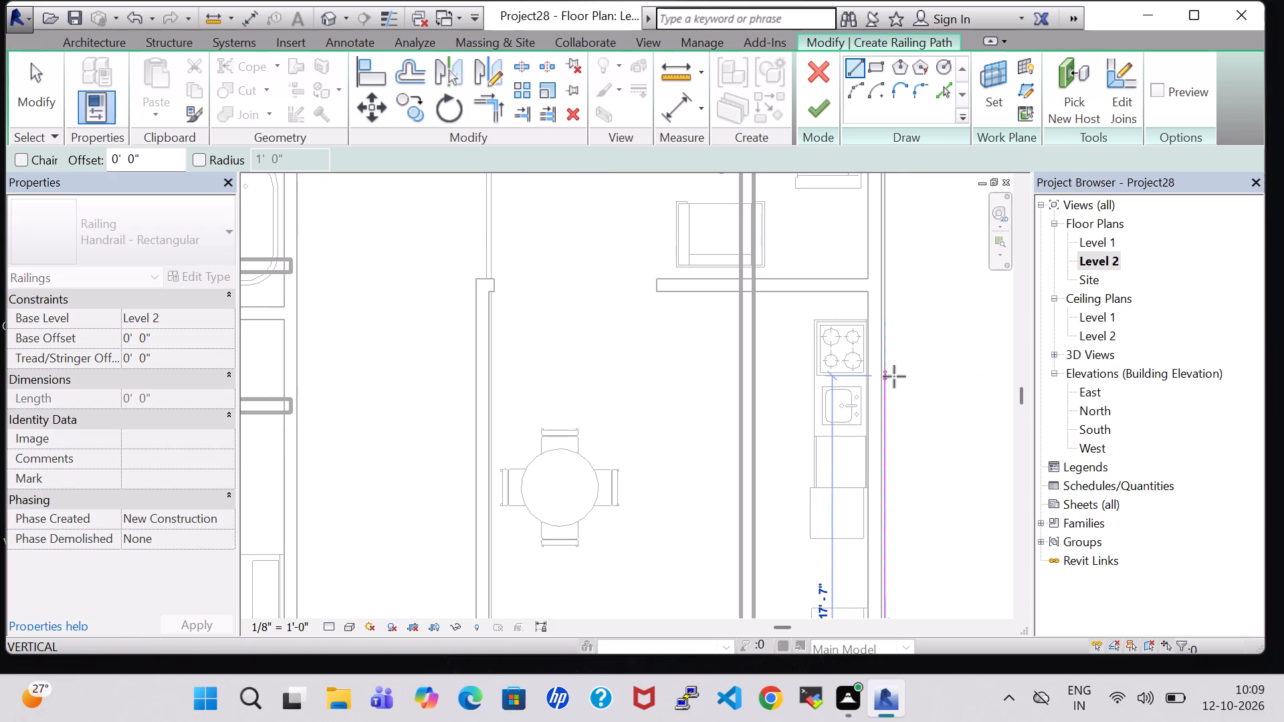
pyautogui.scroll(-2, 894, 376)
pyautogui.moveTo(894, 376); pyautogui.dragTo(871, 516, button='middle')
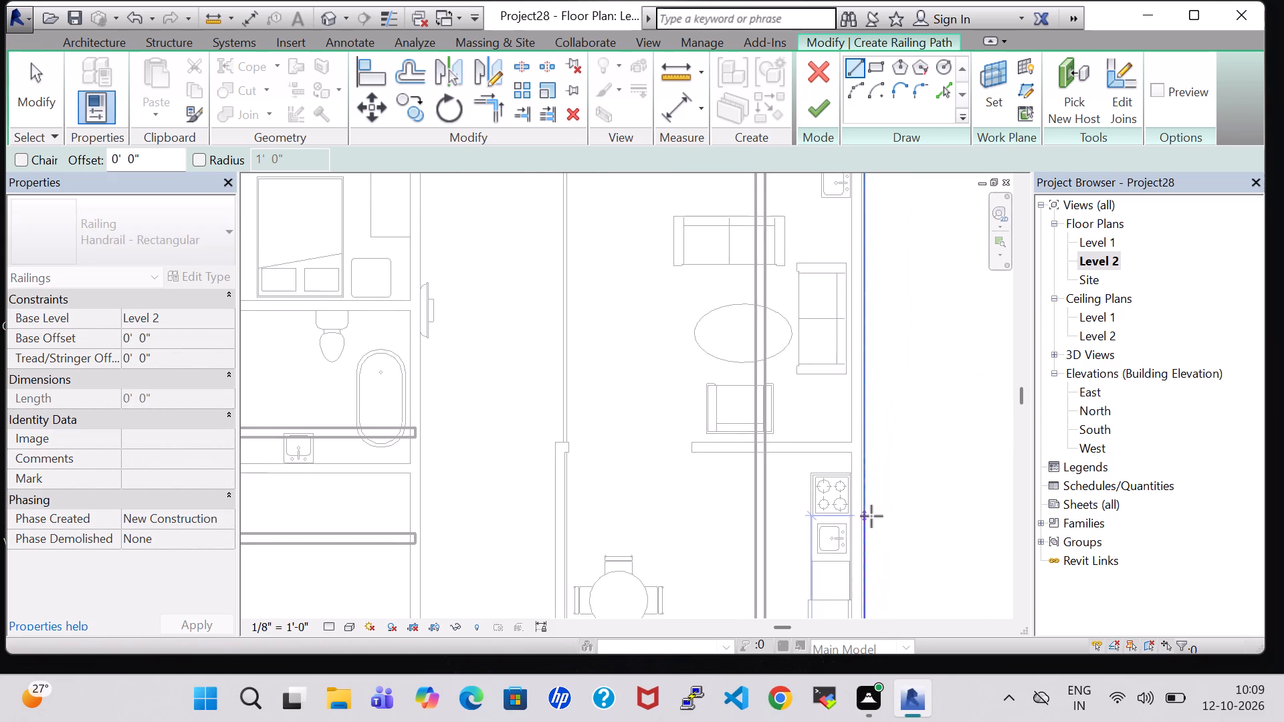
pyautogui.middleClick(862, 379)
pyautogui.scroll(-2, 862, 379)
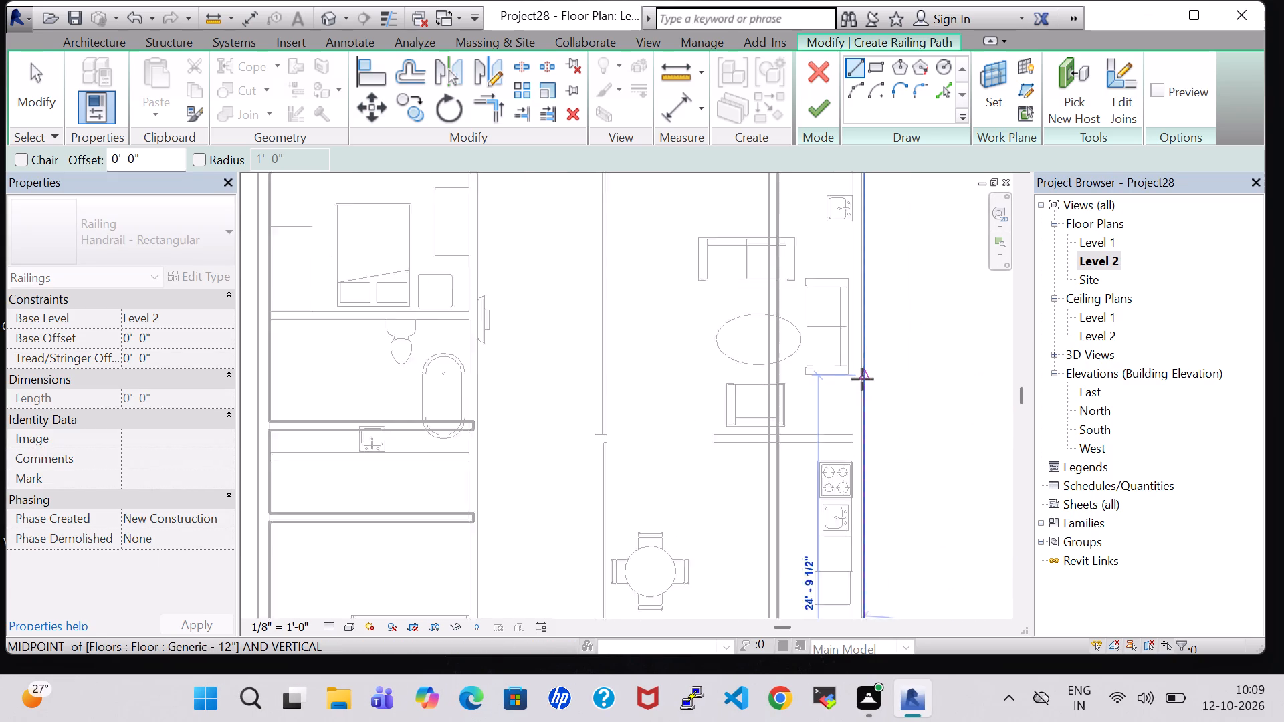
pyautogui.scroll(-3, 862, 379)
pyautogui.moveTo(862, 380); pyautogui.dragTo(845, 573, button='middle')
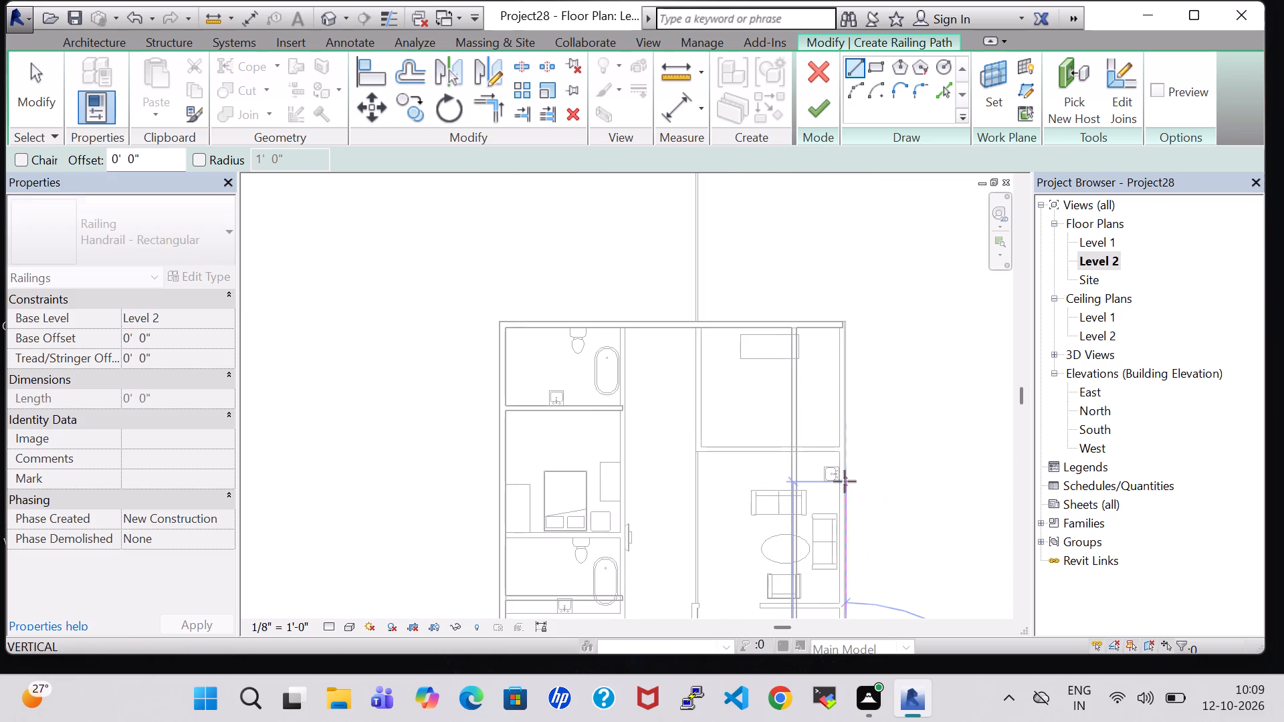
pyautogui.click(842, 322)
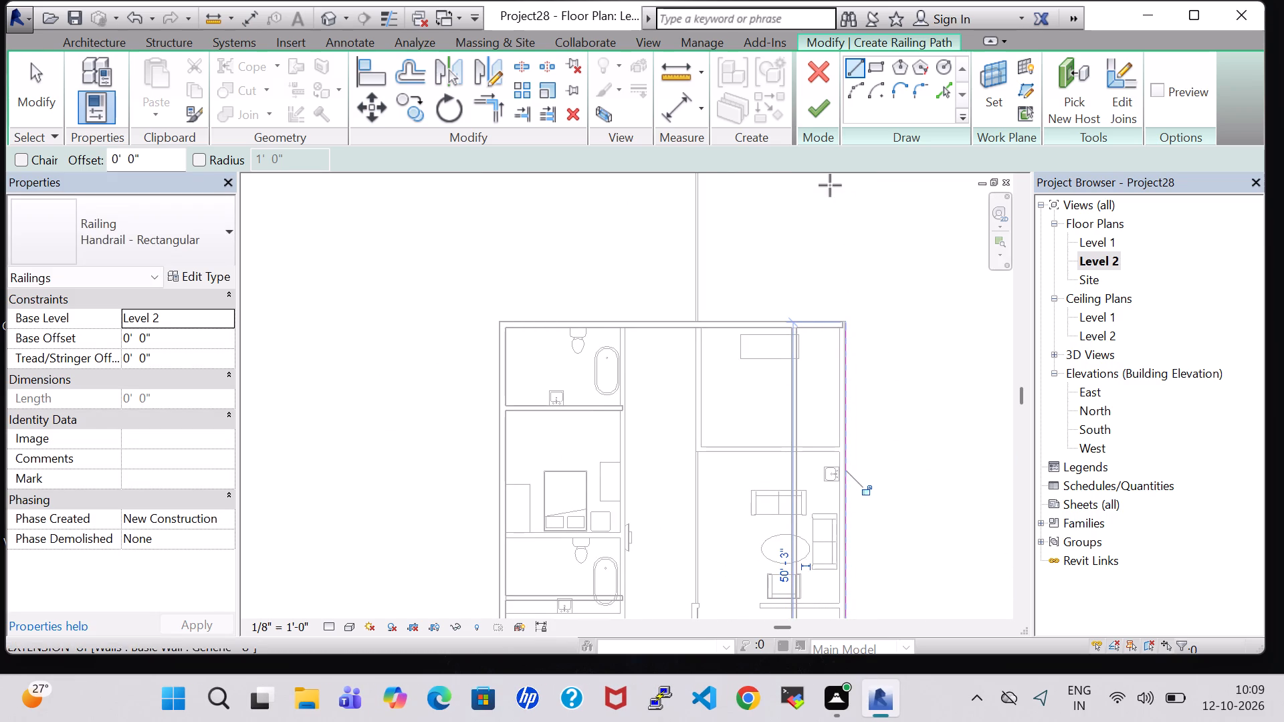
pyautogui.click(813, 117)
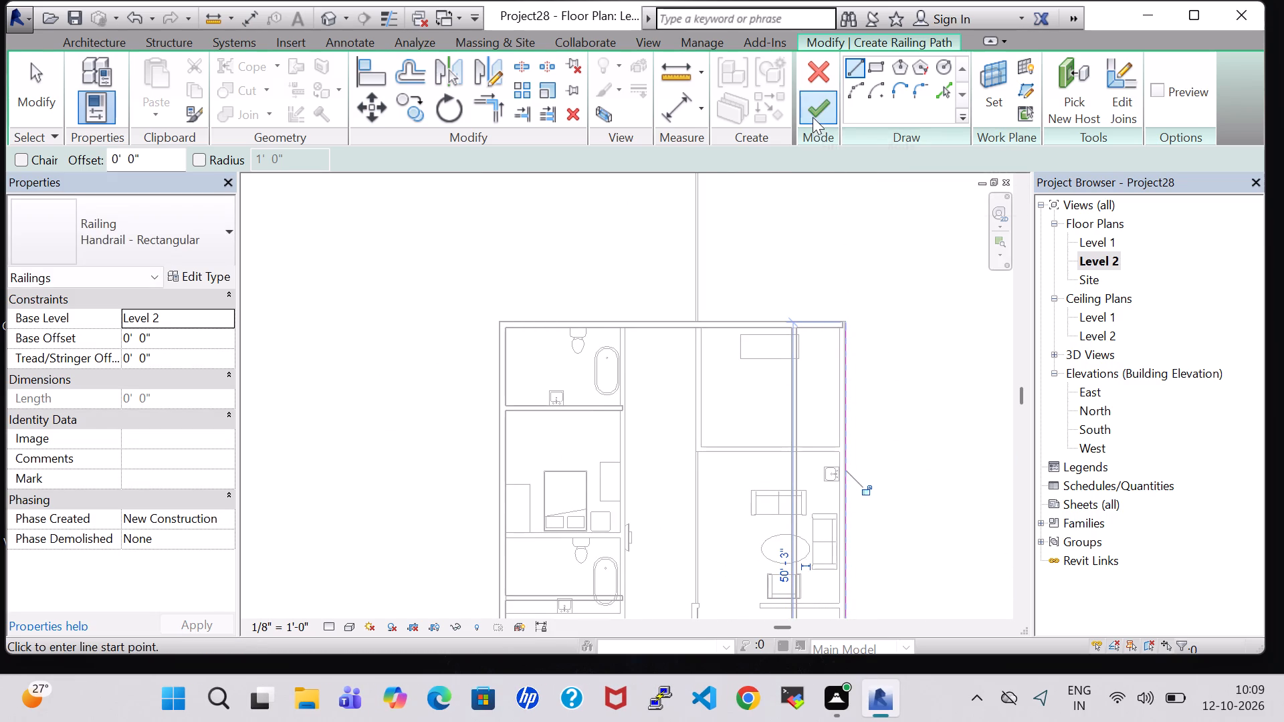
# Shorten the Level 2 rear wall by pulling its kitchen-side end back to meet the set-back side wall.
pyautogui.click(824, 330)
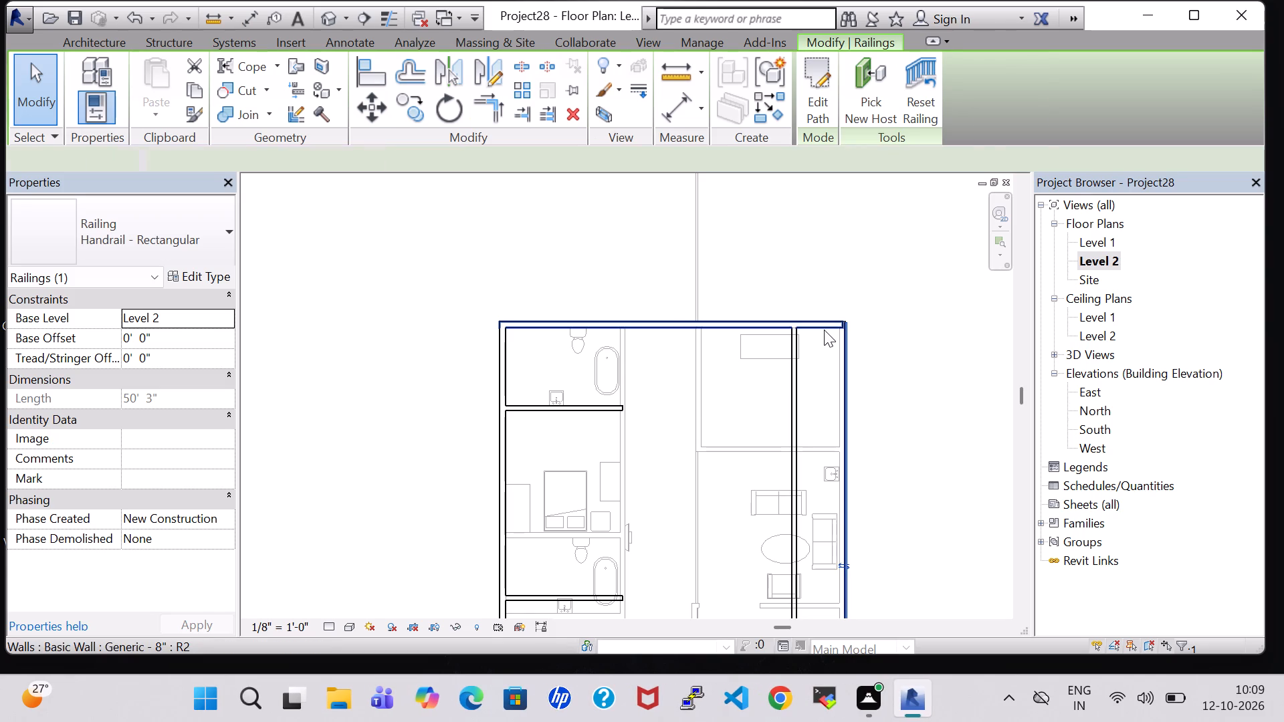
pyautogui.press('Left')
pyautogui.press('Left')
pyautogui.press('Left')
pyautogui.press('Left')
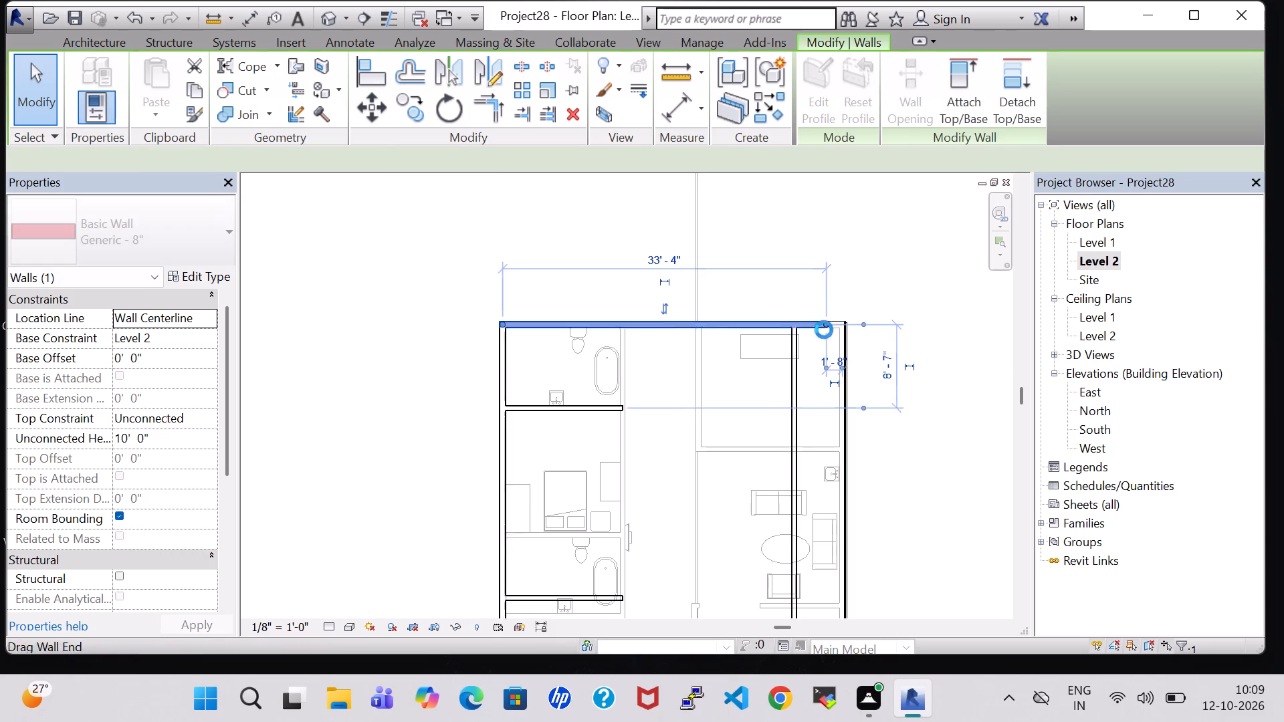
pyautogui.press('Left')
pyautogui.press('Left')
pyautogui.press('Left')
pyautogui.press('Left')
pyautogui.press('Left')
pyautogui.press('Left')
pyautogui.scroll(4, 824, 330)
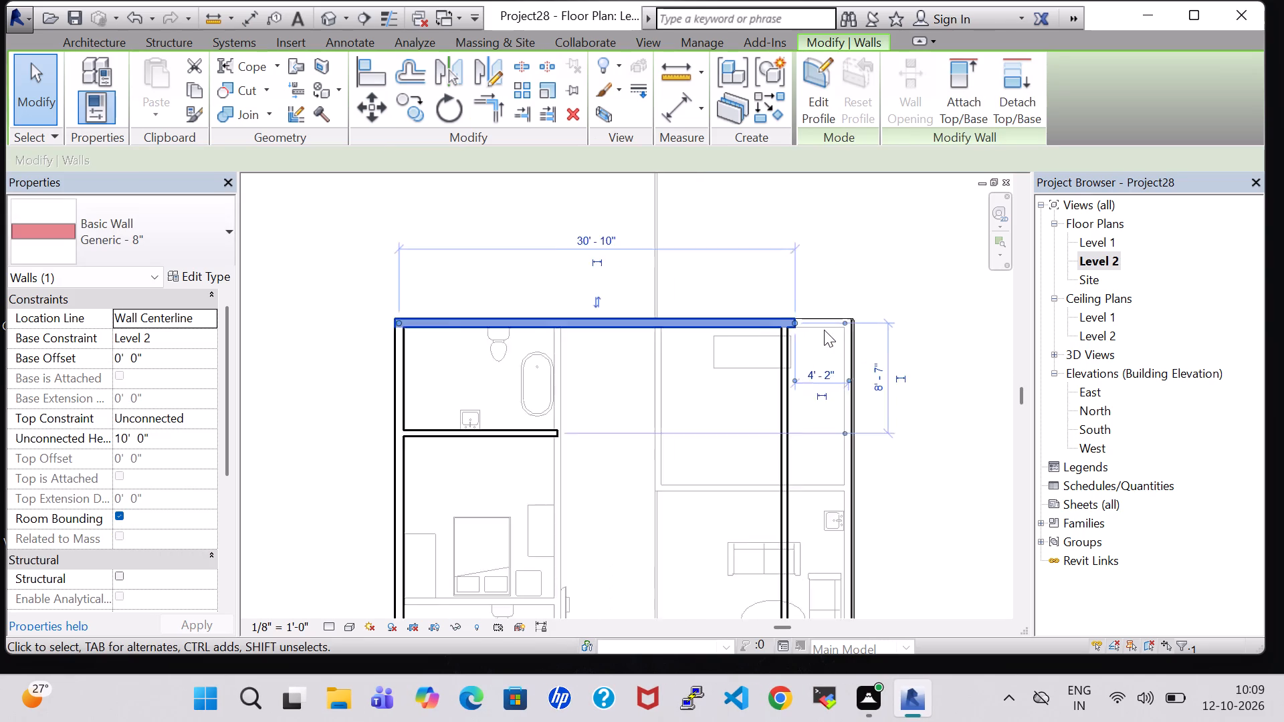
pyautogui.scroll(5, 824, 330)
pyautogui.press('Left')
pyautogui.press('Left')
pyautogui.press('Left')
pyautogui.press('Left')
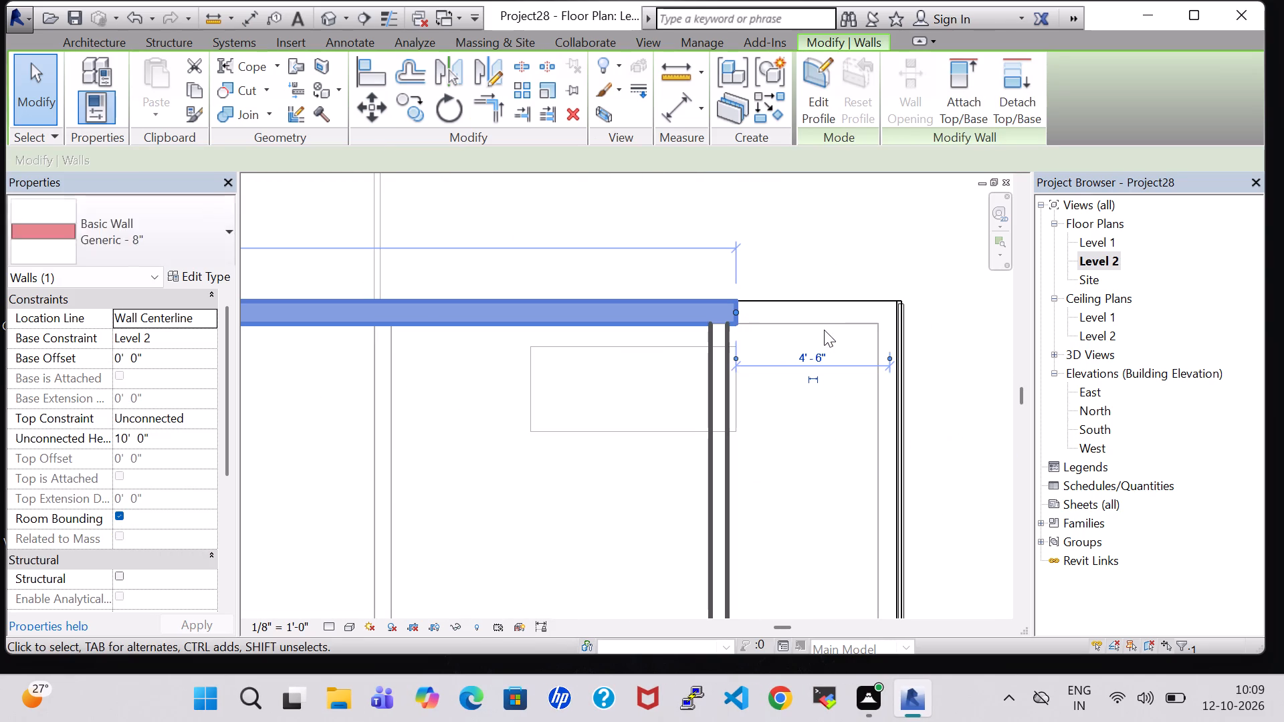
pyautogui.press('Left')
pyautogui.press('Left')
pyautogui.press('Left')
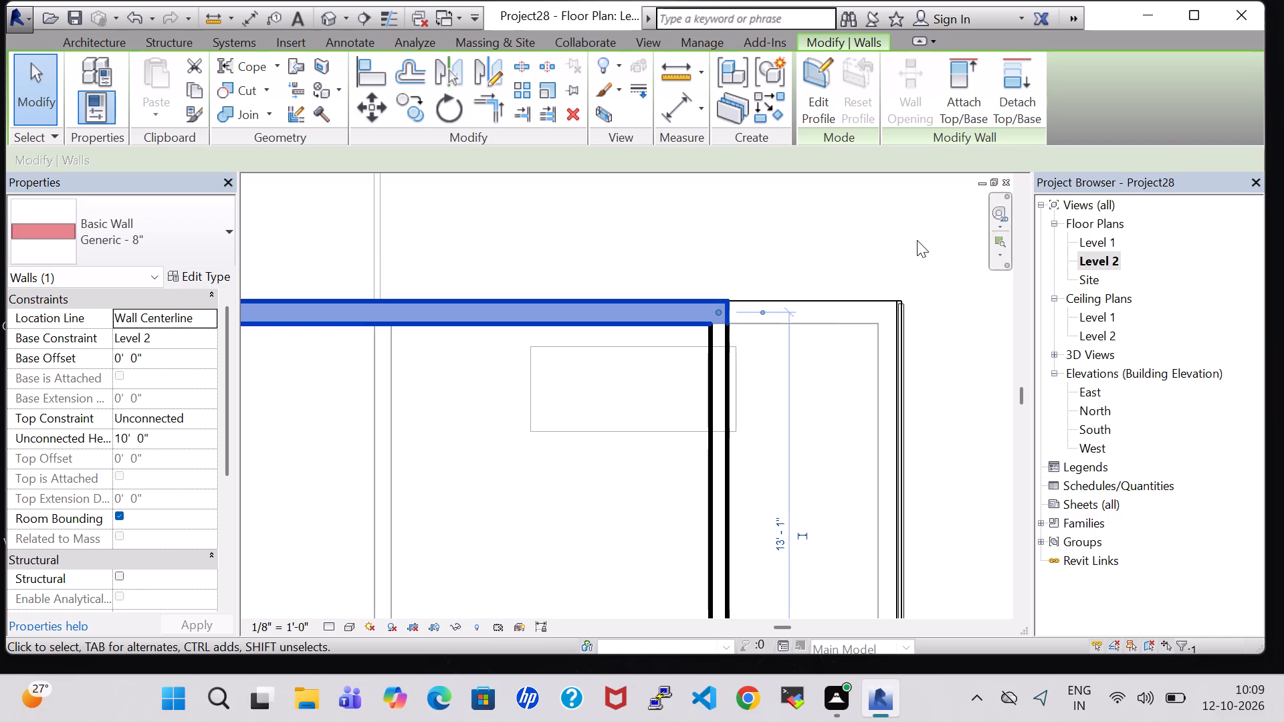
pyautogui.click(811, 229)
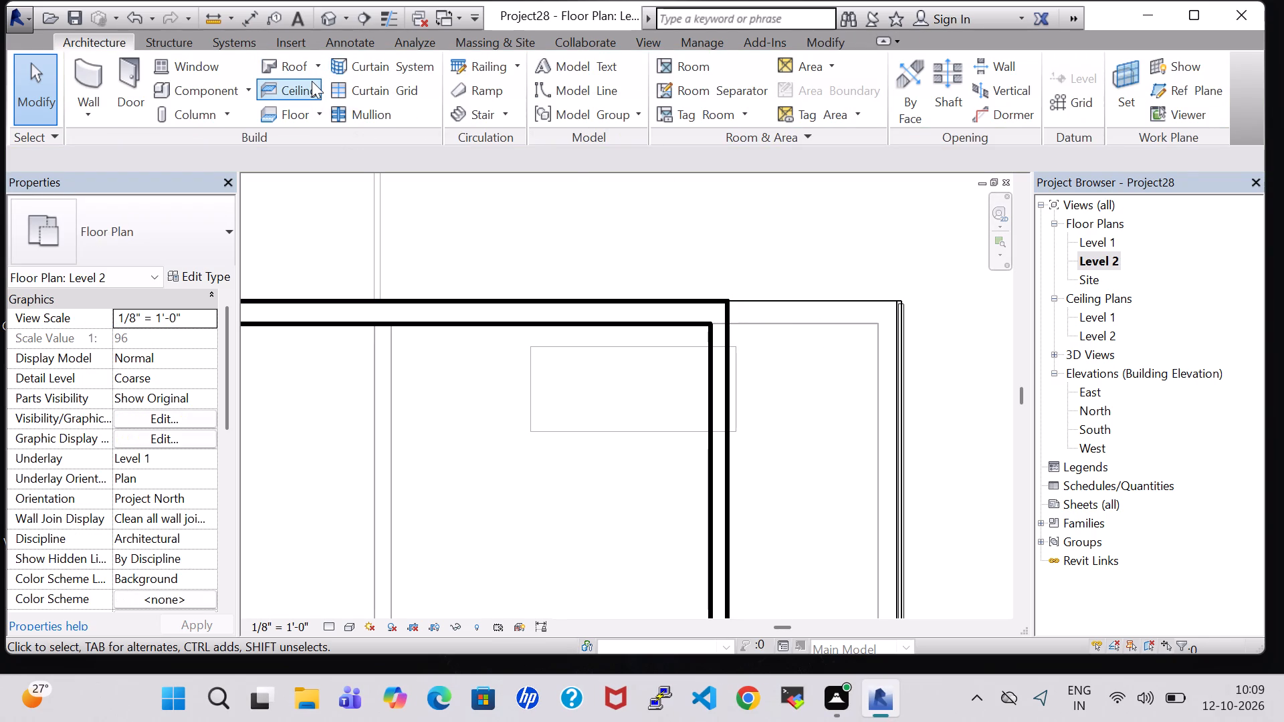
# Create a Handrail - Rectangular railing about 5'-1" long on the rear slab edge, from the kitchen-side railing's end to the set-back wall corner.
pyautogui.click(474, 65)
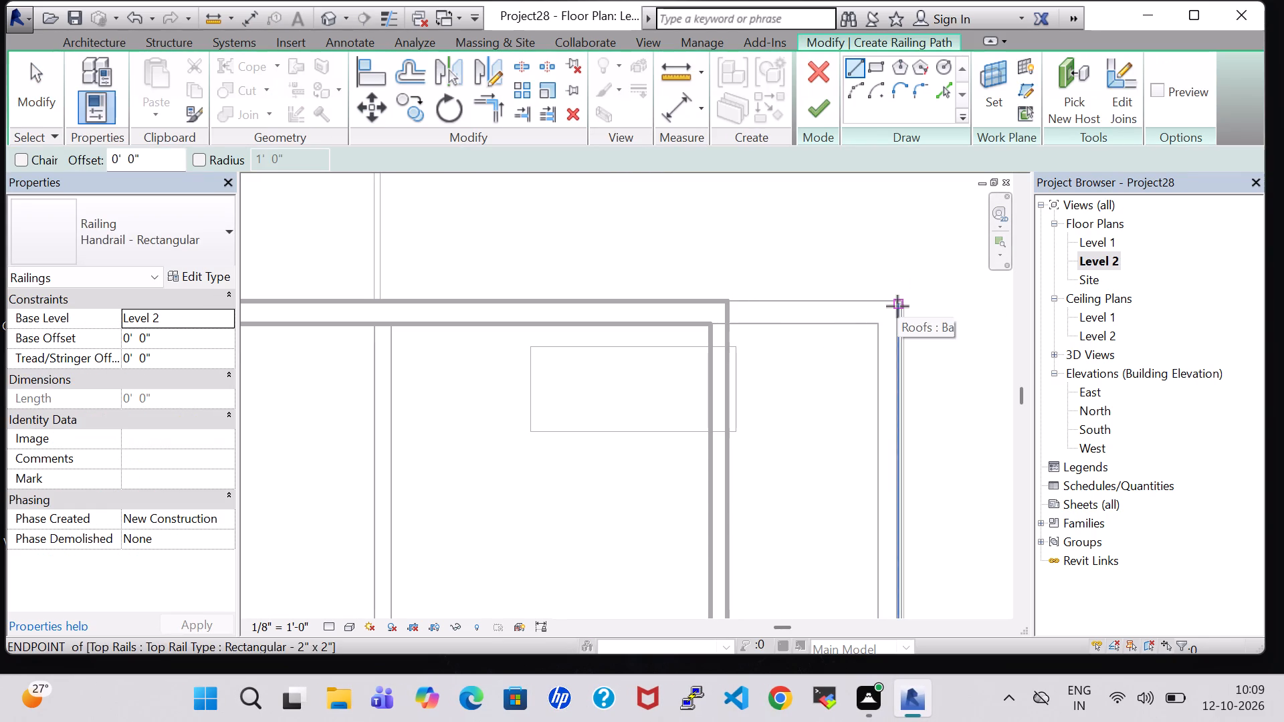
pyautogui.click(897, 306)
pyautogui.click(726, 303)
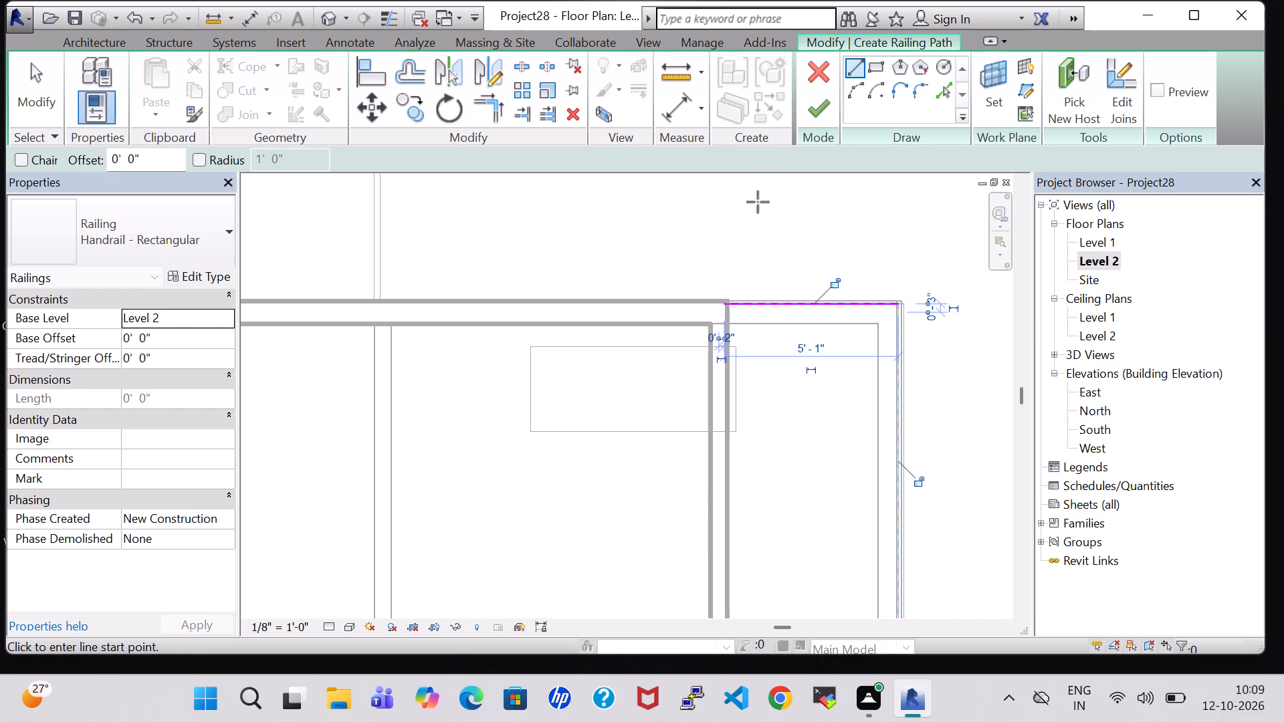
pyautogui.click(813, 102)
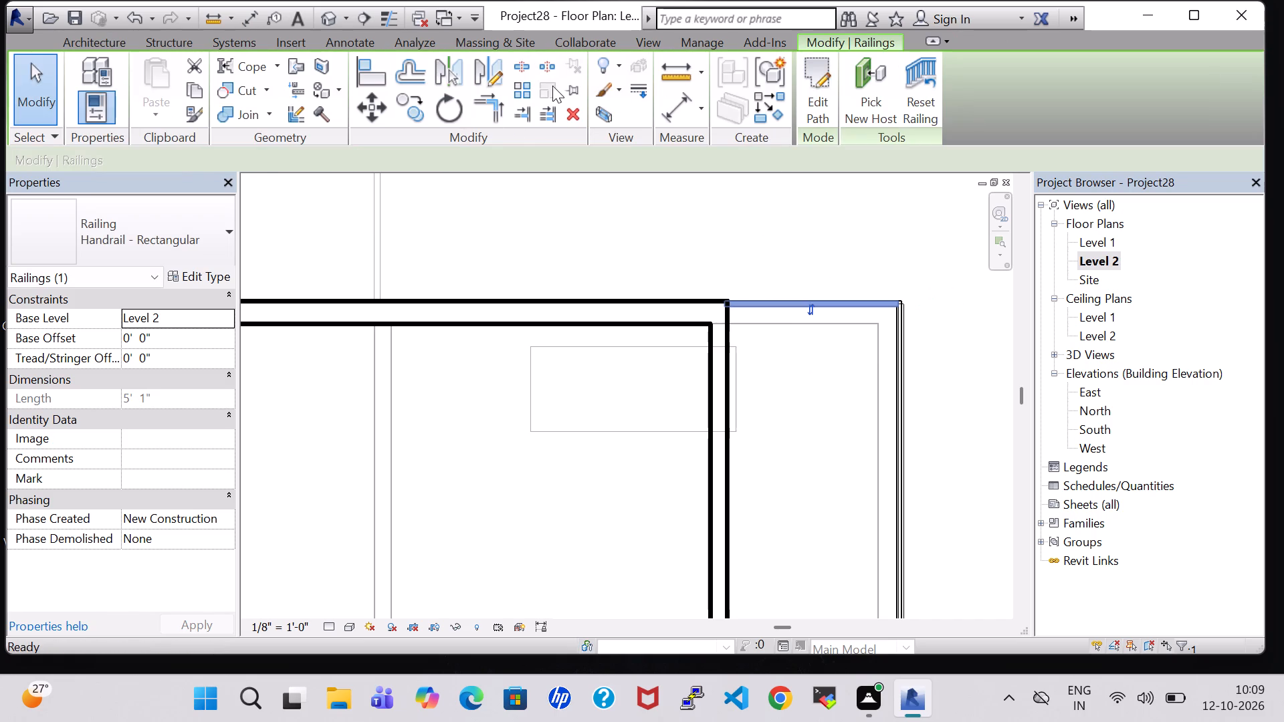
# Check the terrace railings and the shortened rear wall in 3D from the front.
pyautogui.click(330, 19)
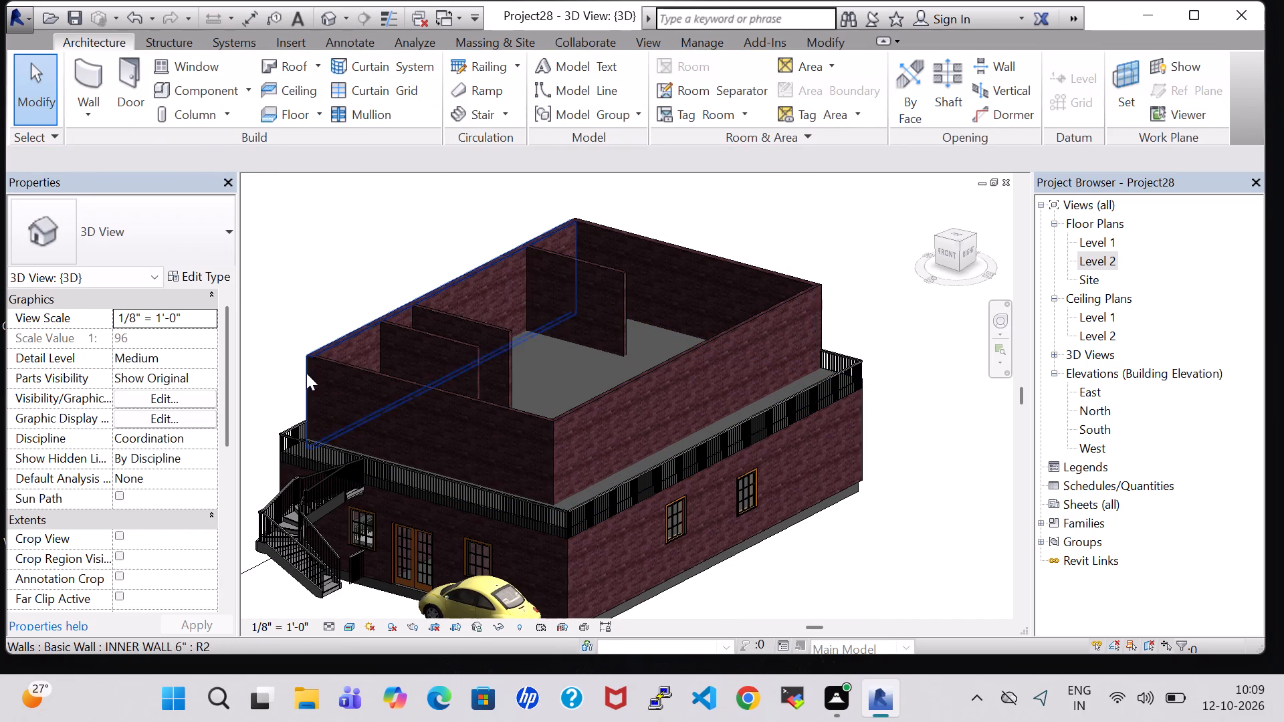
pyautogui.keyDown('shift'); pyautogui.moveTo(276, 281); pyautogui.dragTo(371, 314, button='middle'); pyautogui.keyUp('shift')
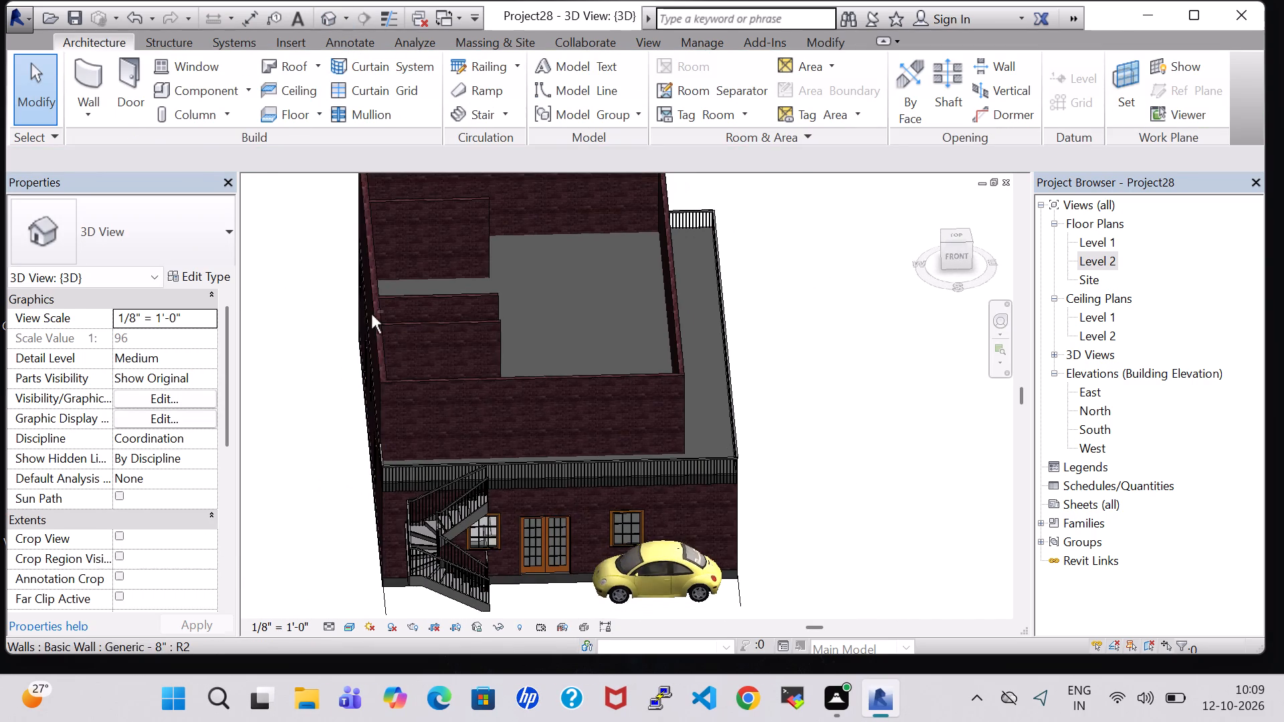
pyautogui.keyDown('shift'); pyautogui.scroll(1, 371, 314); pyautogui.keyUp('shift')
pyautogui.scroll(6, 458, 380)
pyautogui.scroll(-3, 458, 380)
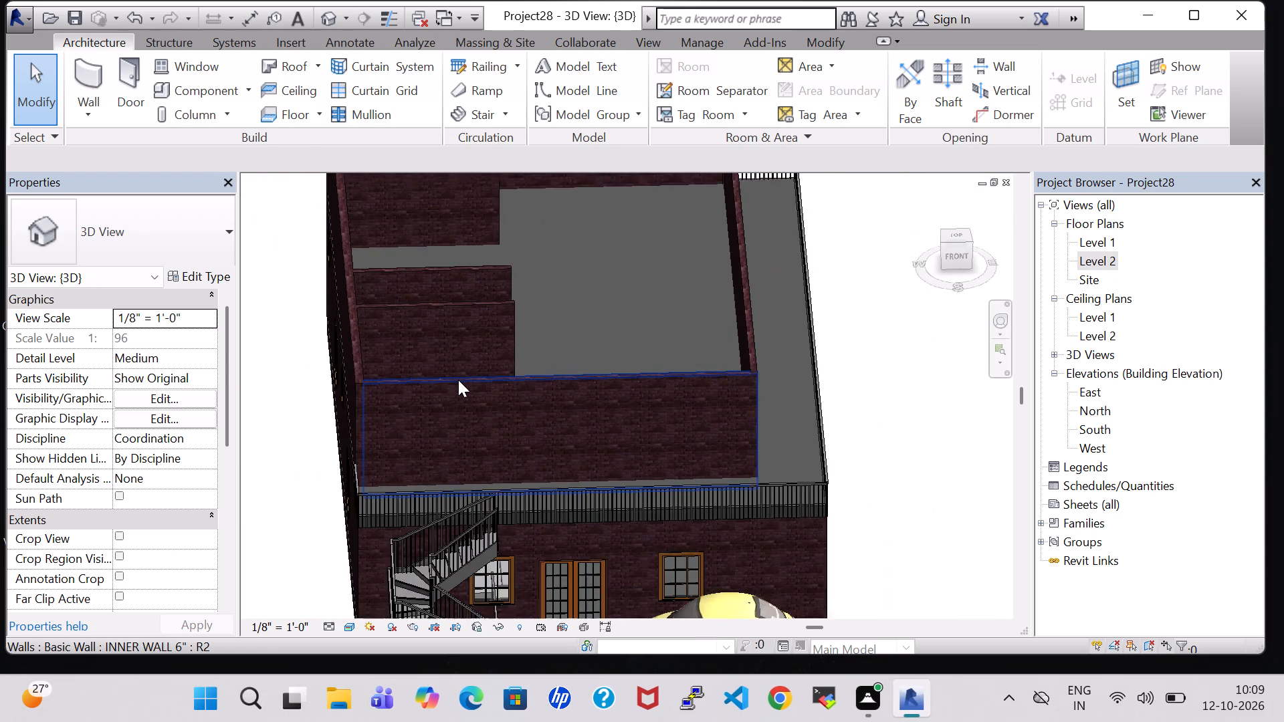
pyautogui.scroll(-4, 458, 380)
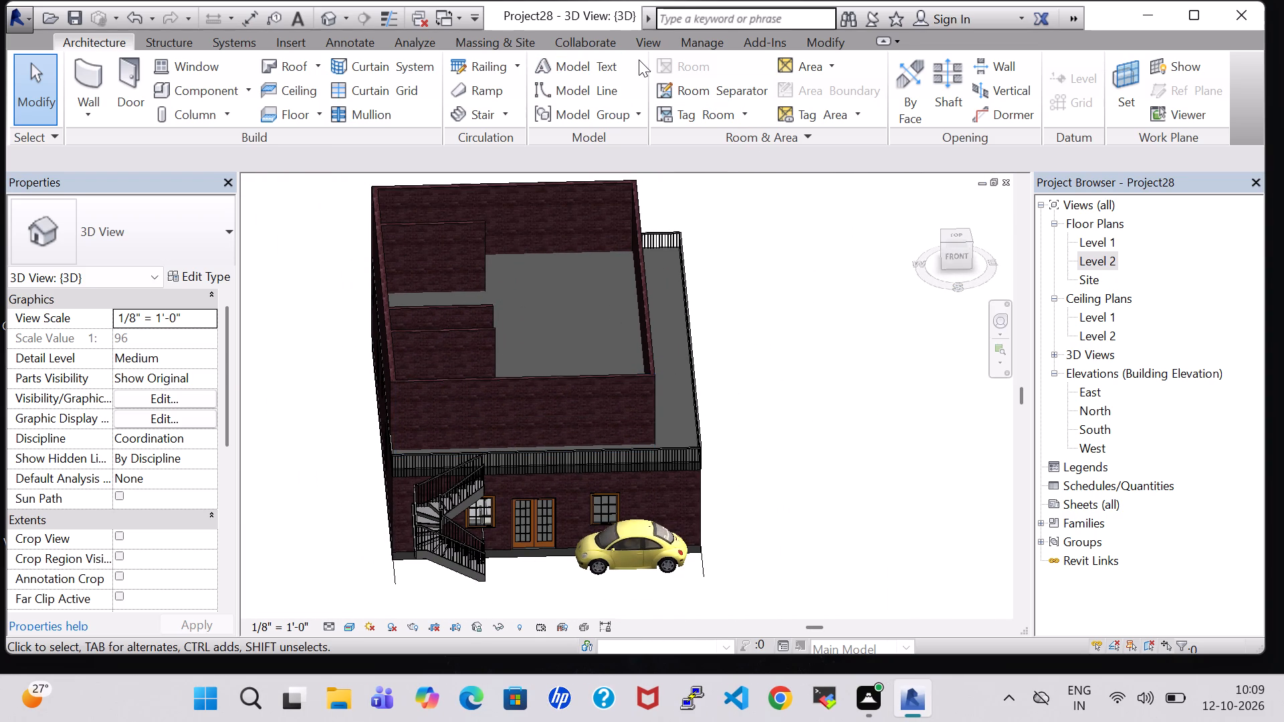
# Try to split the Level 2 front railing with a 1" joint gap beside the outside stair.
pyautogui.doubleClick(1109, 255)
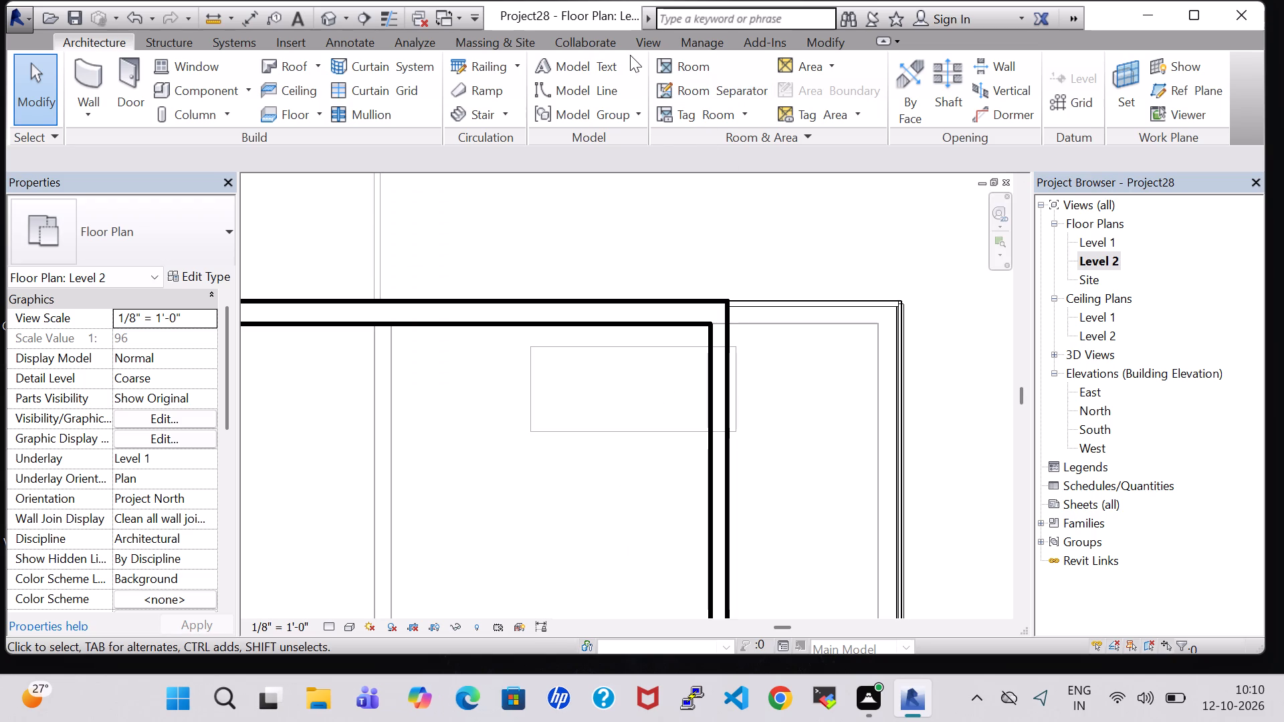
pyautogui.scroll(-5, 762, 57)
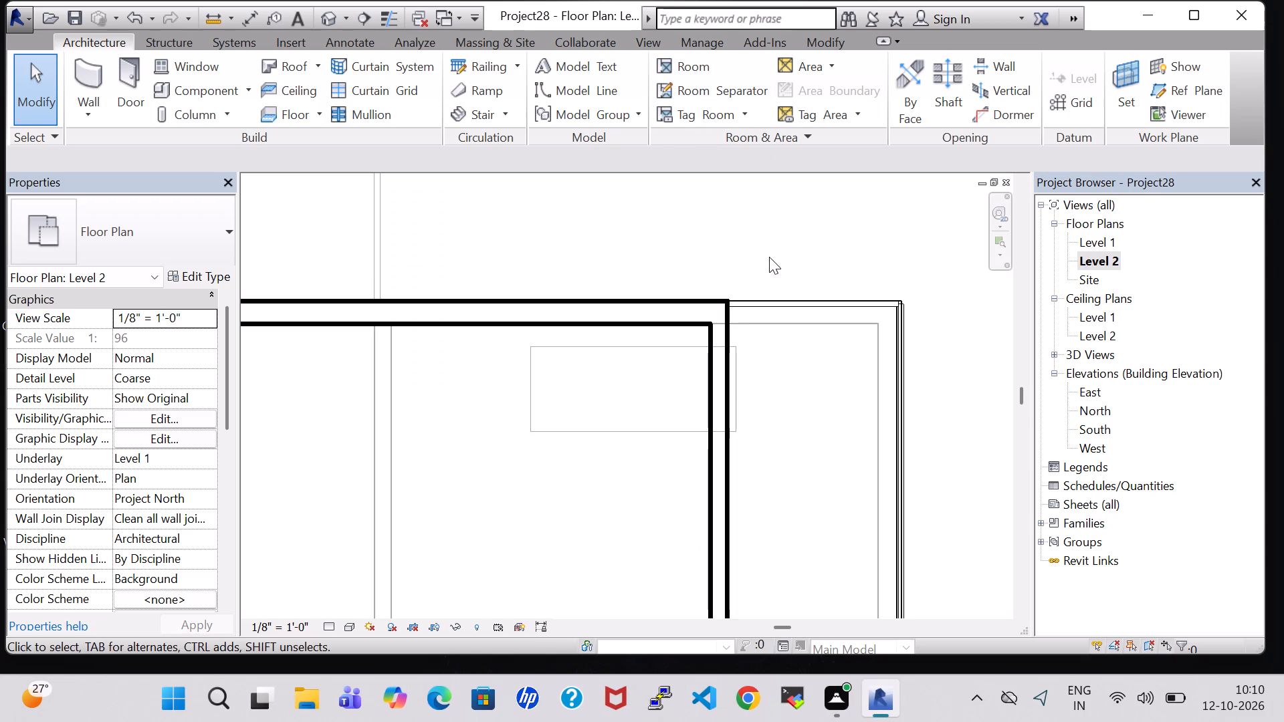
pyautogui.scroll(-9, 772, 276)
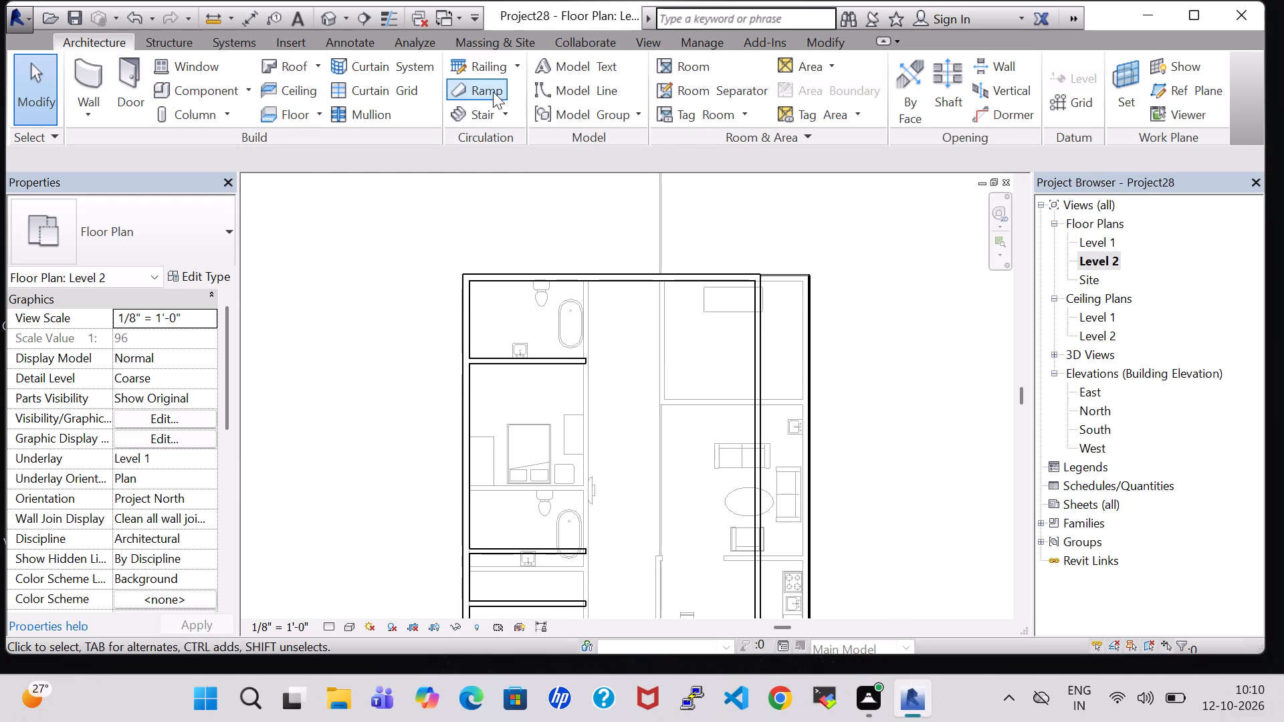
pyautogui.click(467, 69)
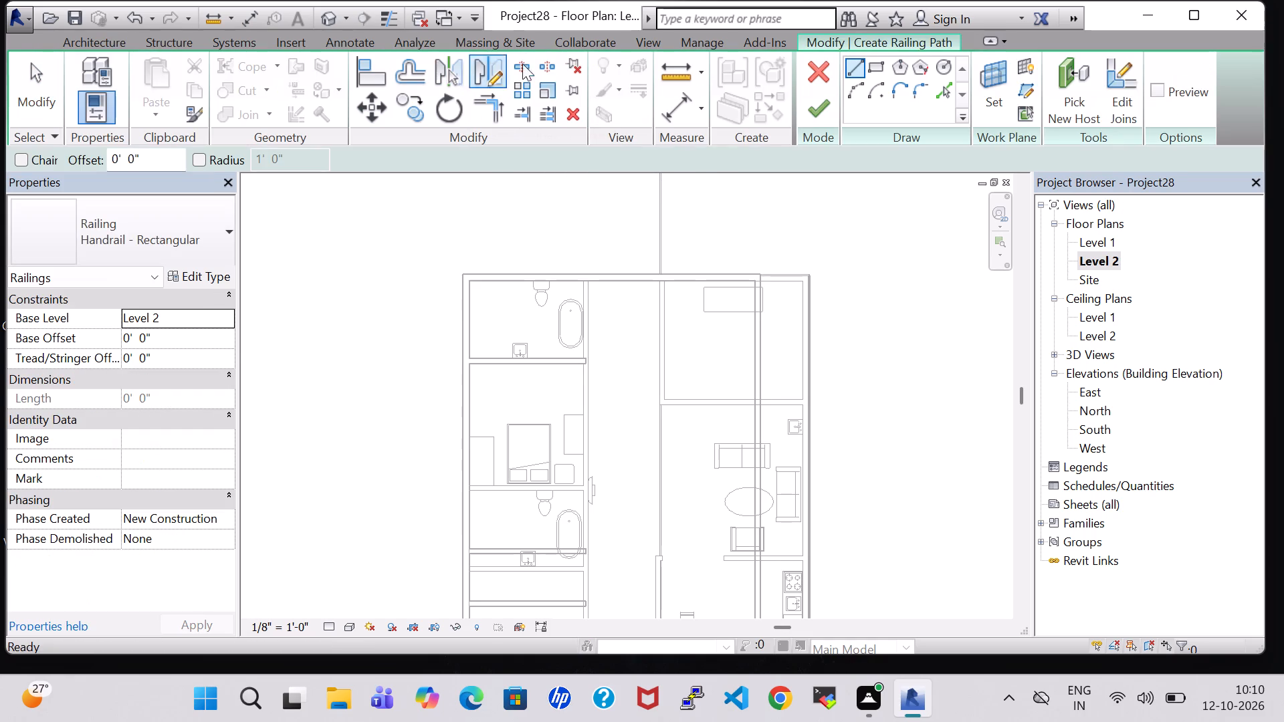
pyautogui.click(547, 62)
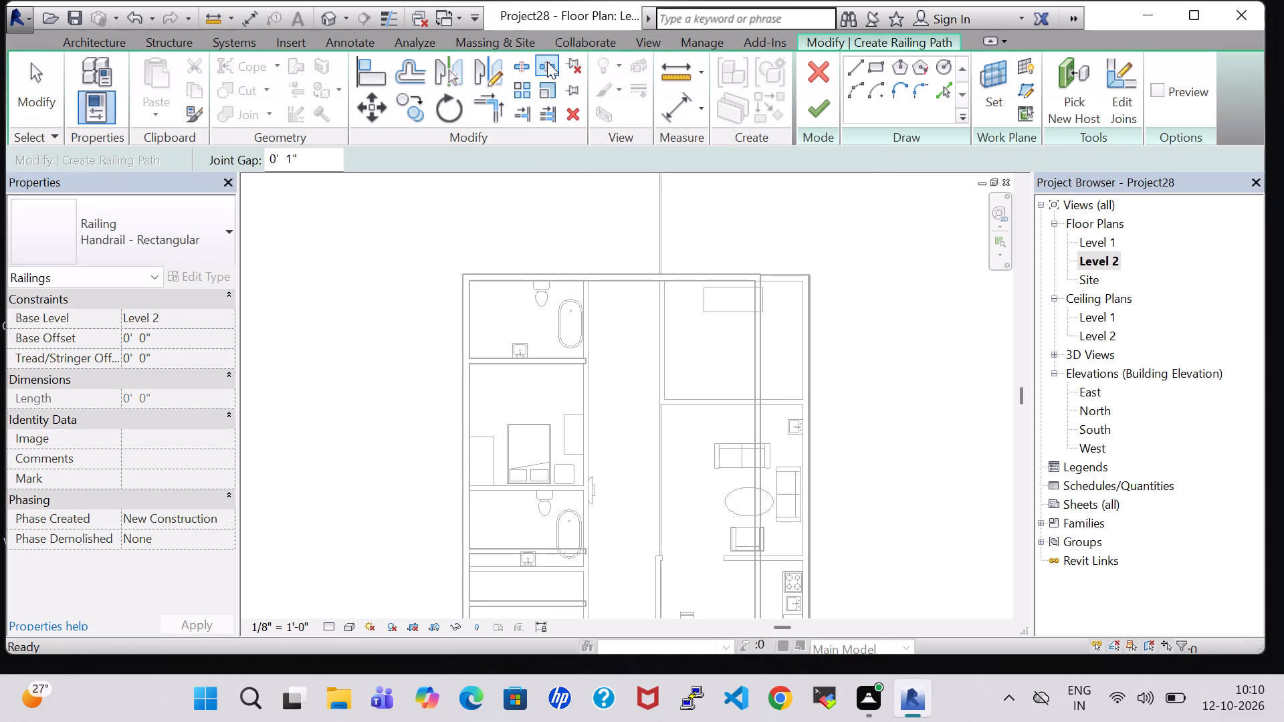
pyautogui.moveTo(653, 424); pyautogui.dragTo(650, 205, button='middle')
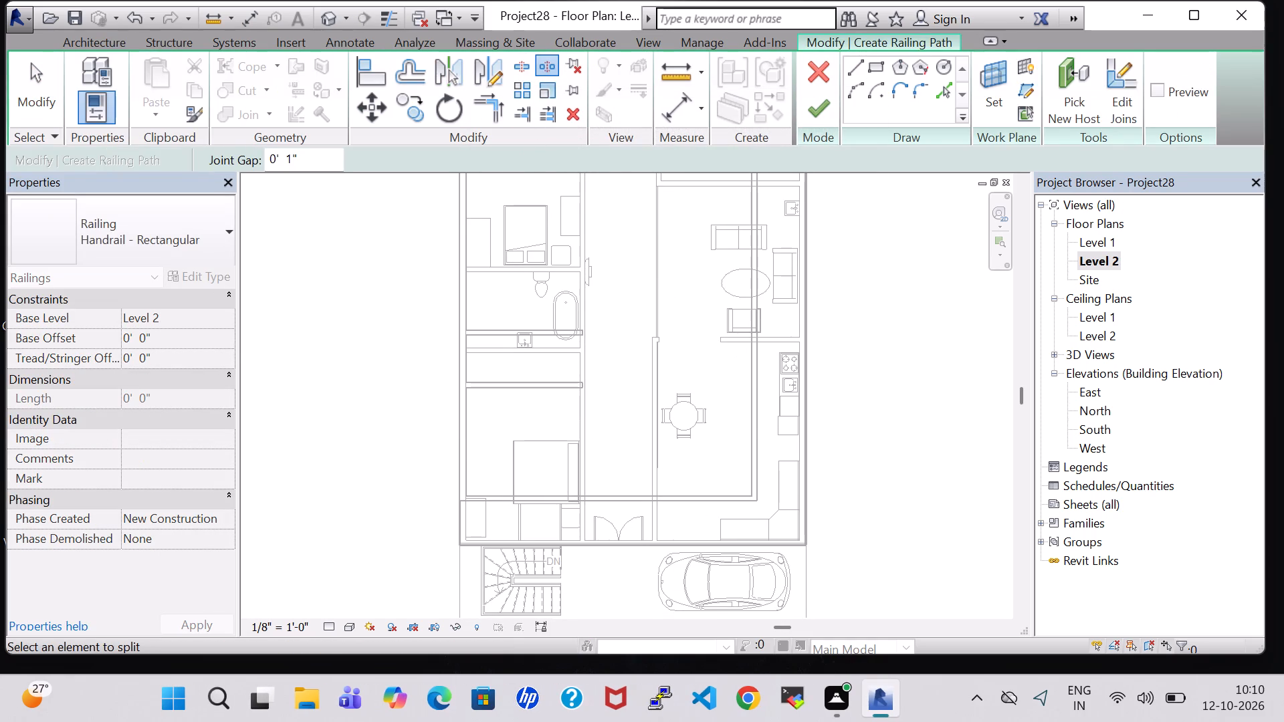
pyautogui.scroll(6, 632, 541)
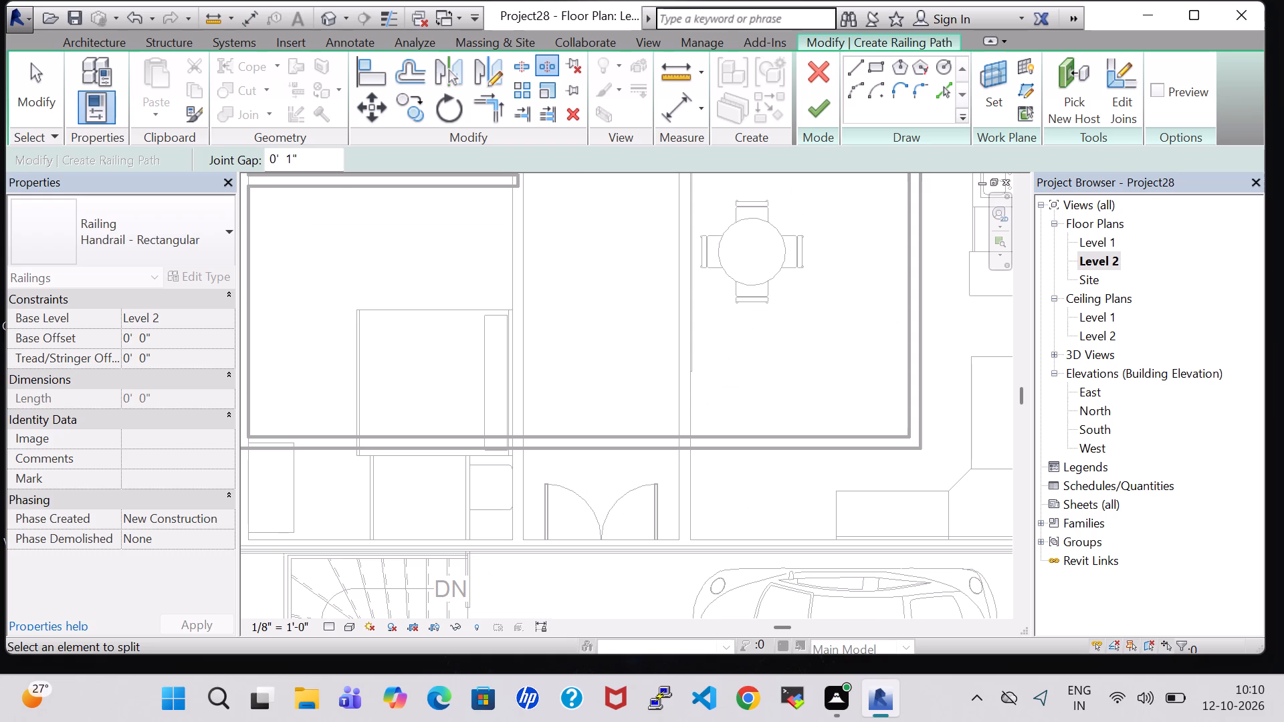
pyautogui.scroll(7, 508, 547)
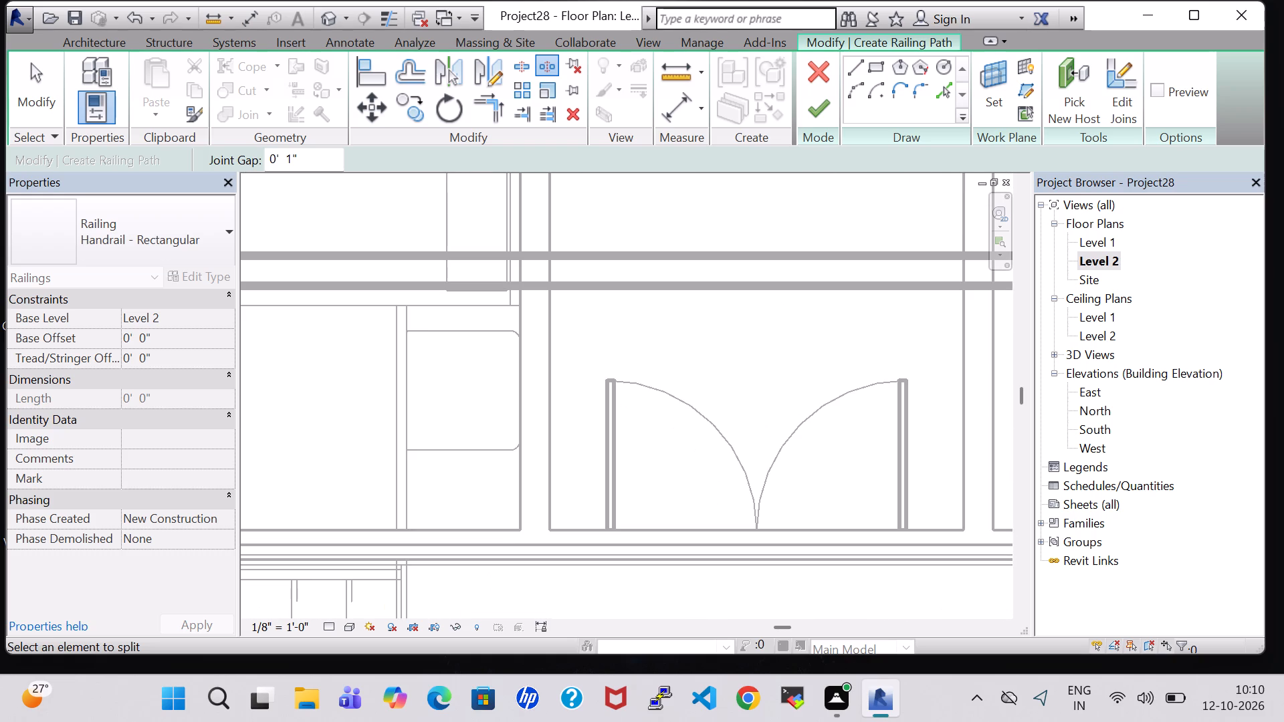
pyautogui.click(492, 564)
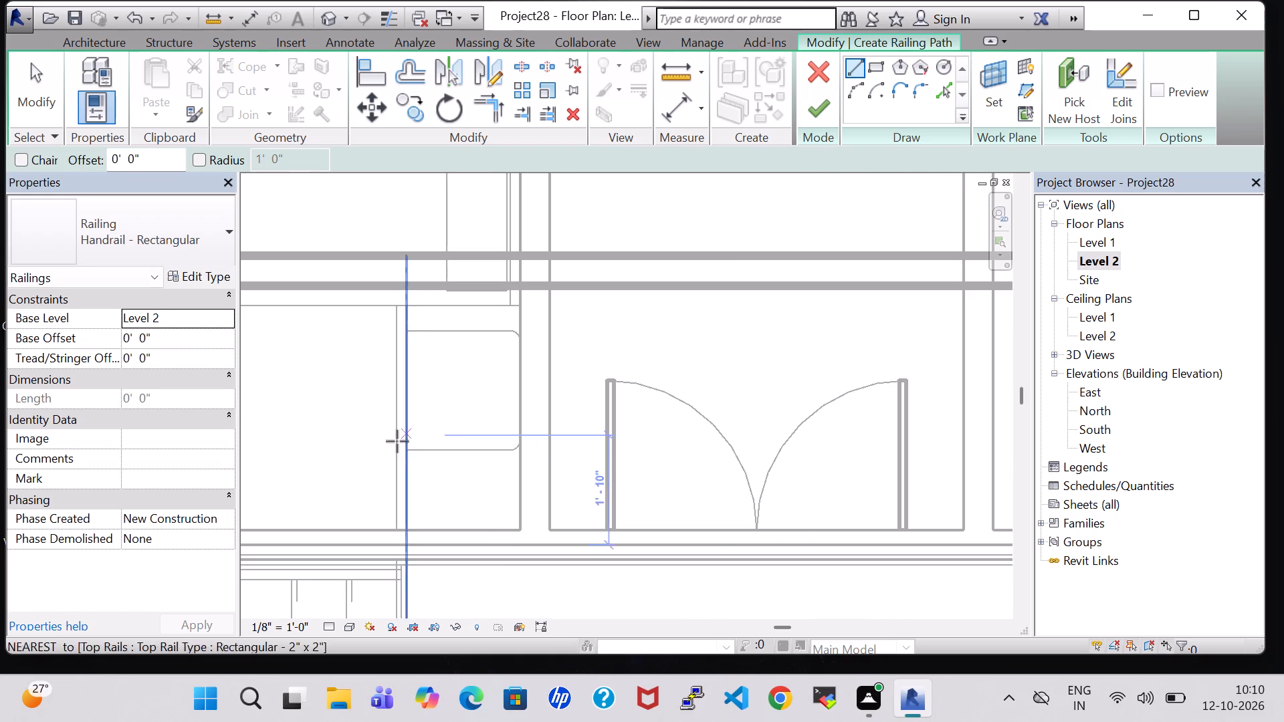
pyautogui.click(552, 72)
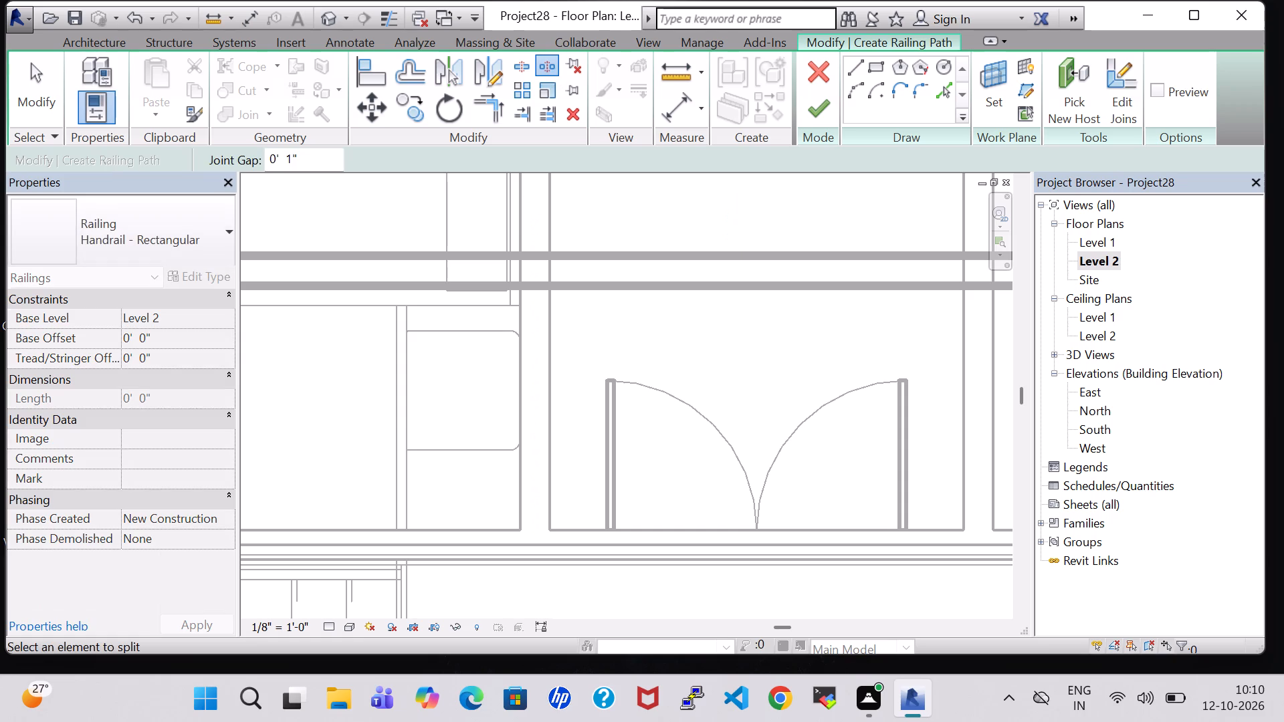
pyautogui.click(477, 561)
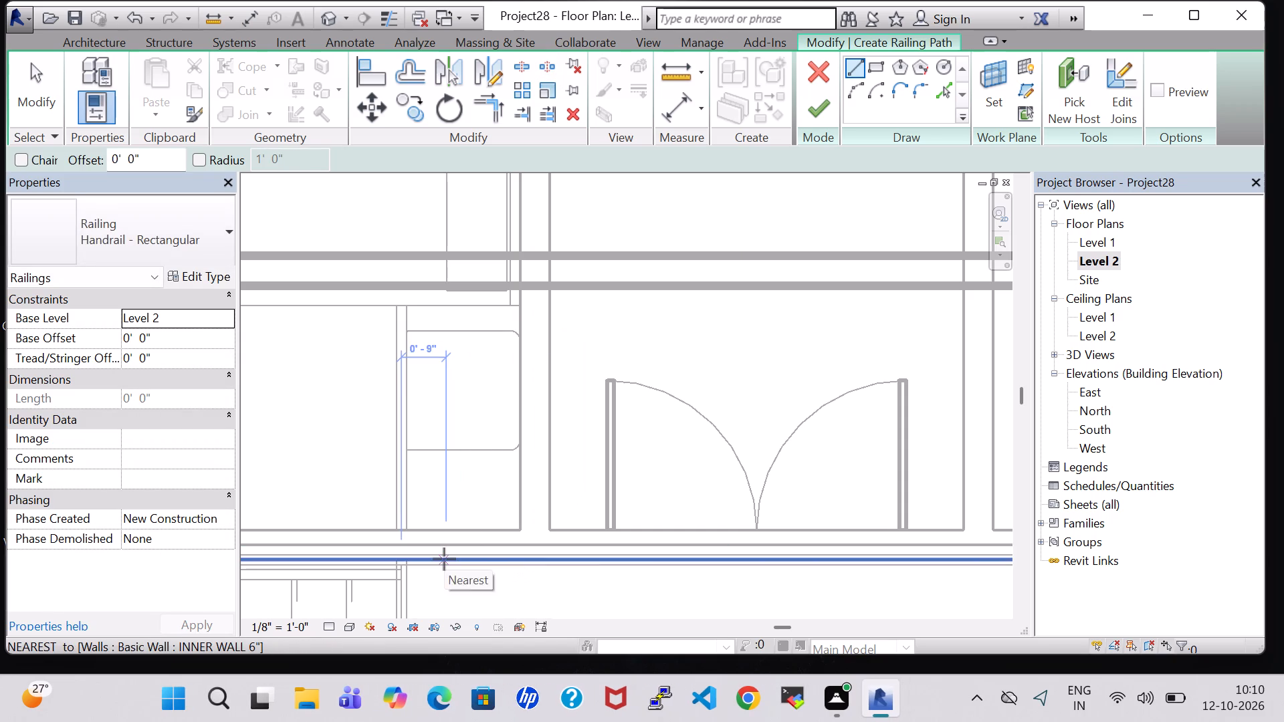
# Create a Handrail - Rectangular railing about 1'-5" long on the Level 2 front edge beside the outside stair's upper end.
pyautogui.click(447, 568)
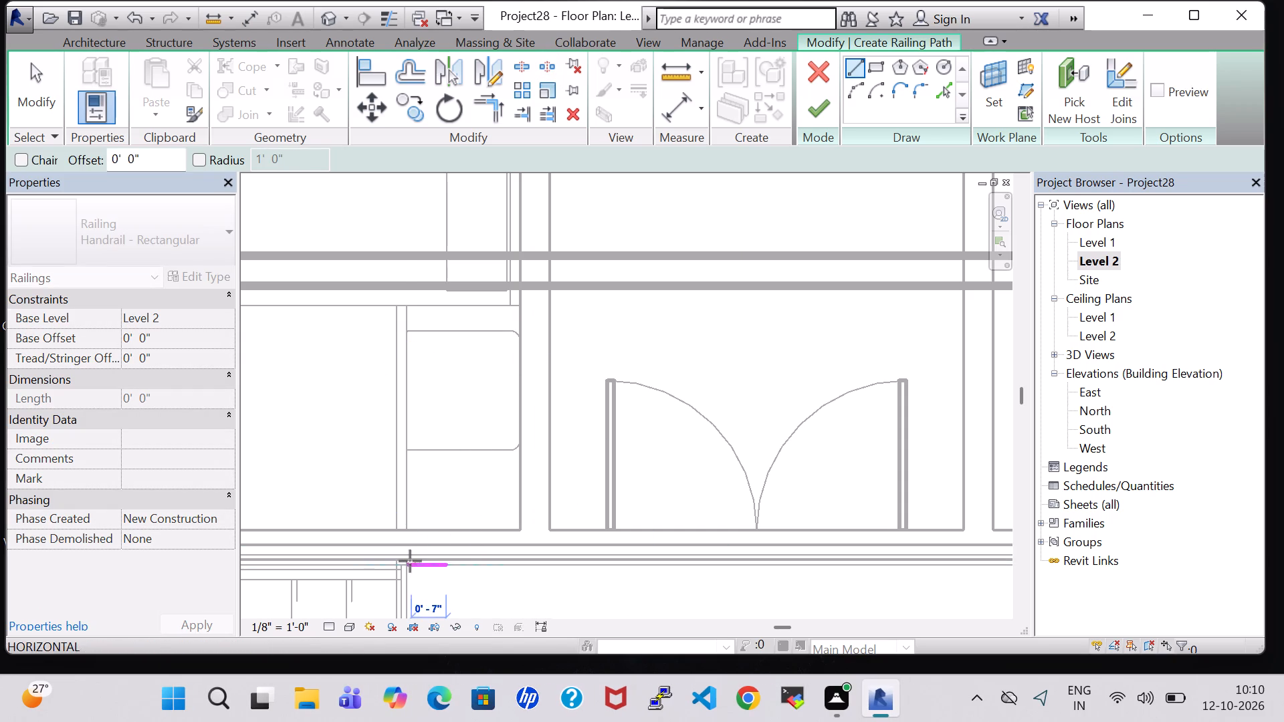
pyautogui.click(362, 562)
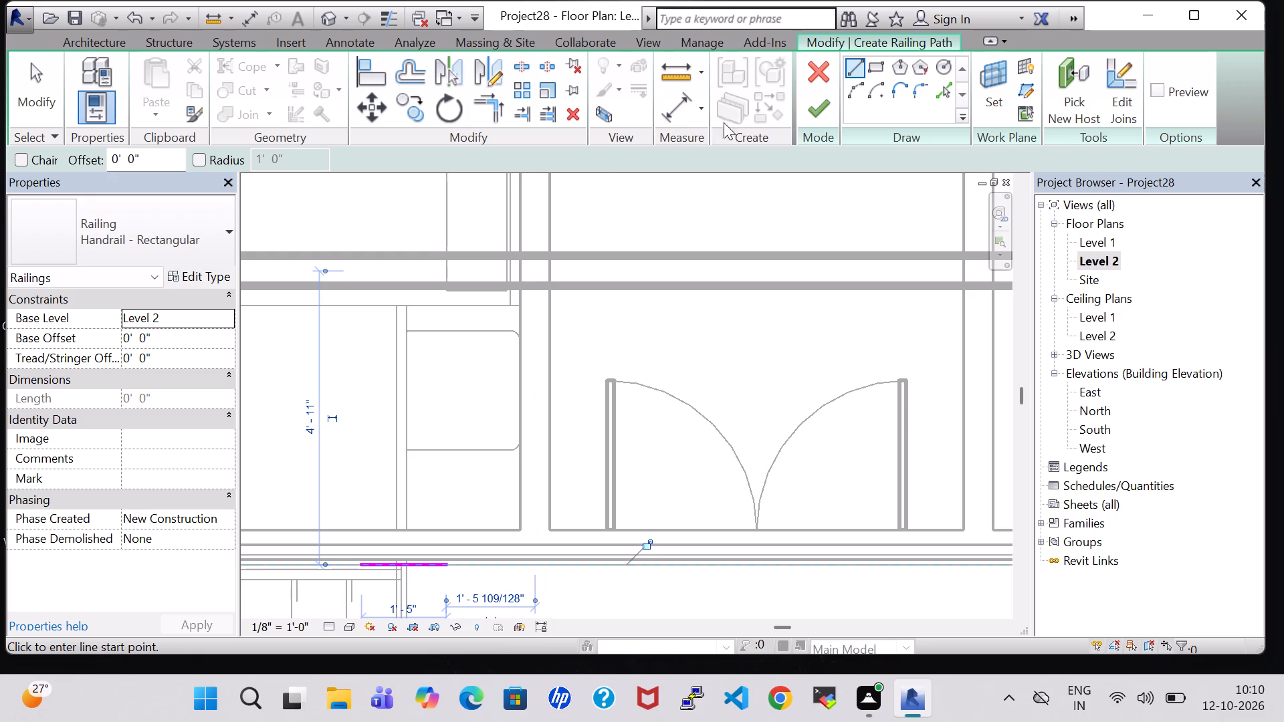
pyautogui.click(818, 114)
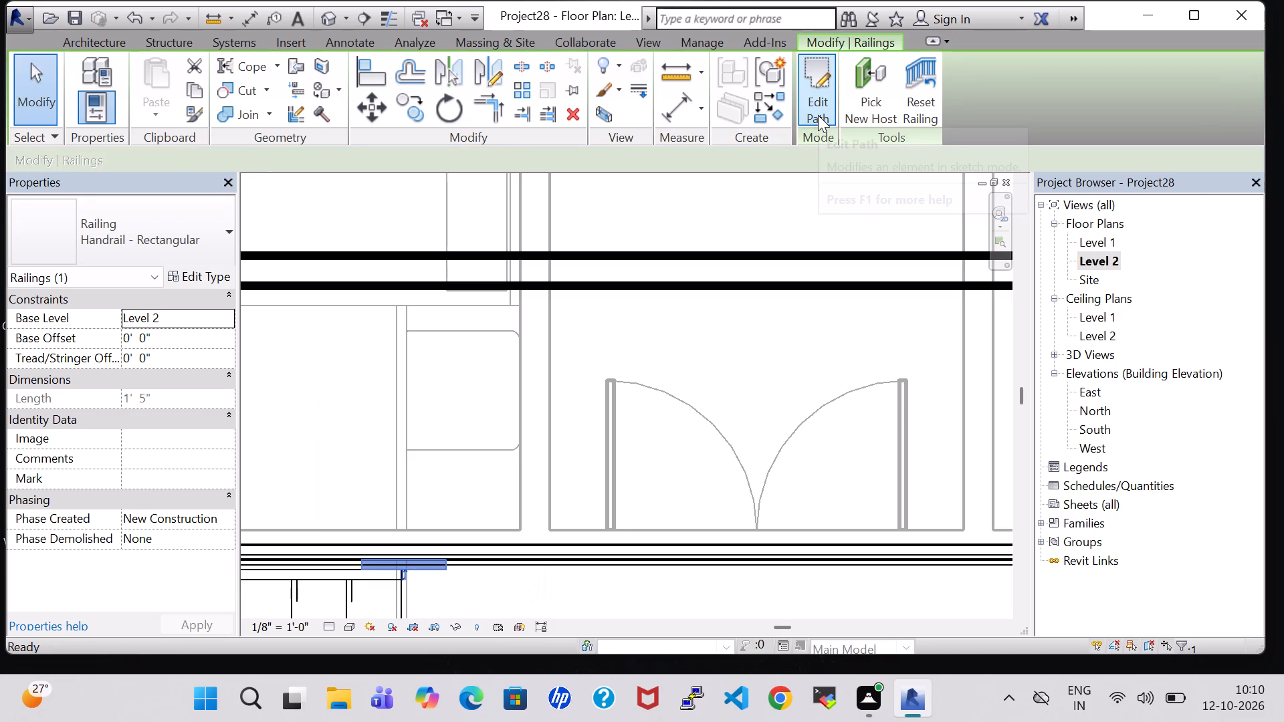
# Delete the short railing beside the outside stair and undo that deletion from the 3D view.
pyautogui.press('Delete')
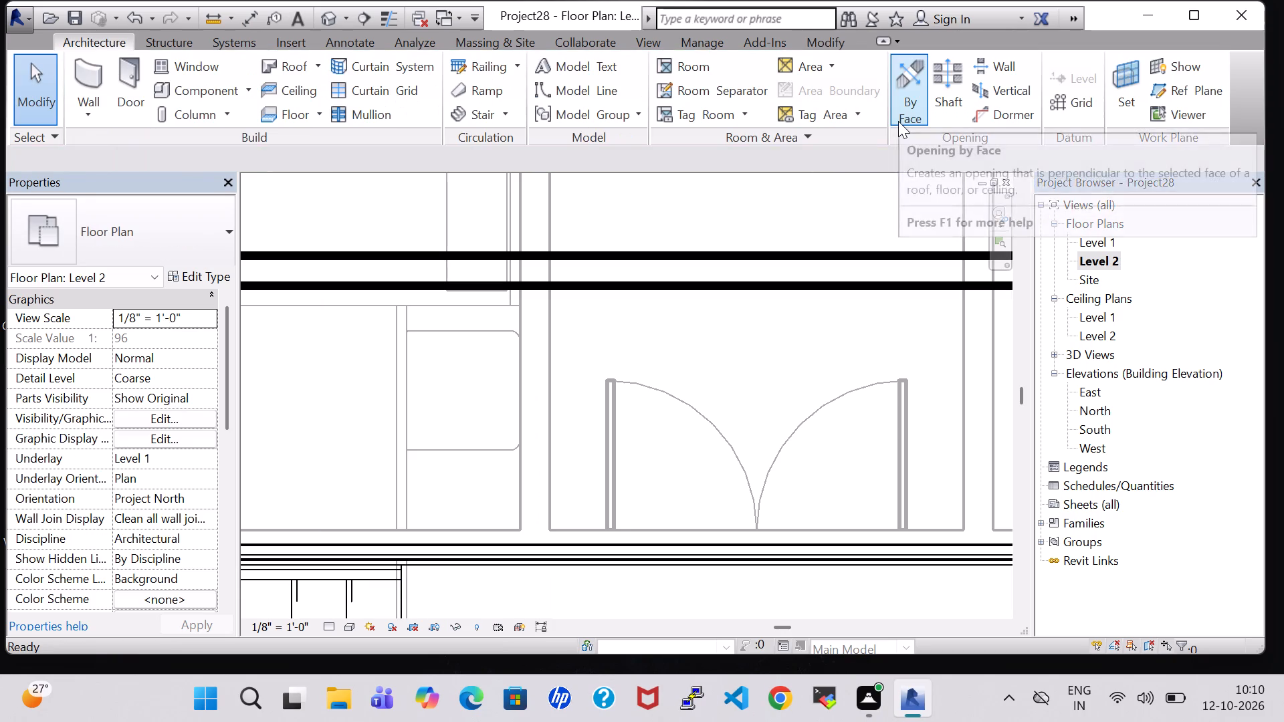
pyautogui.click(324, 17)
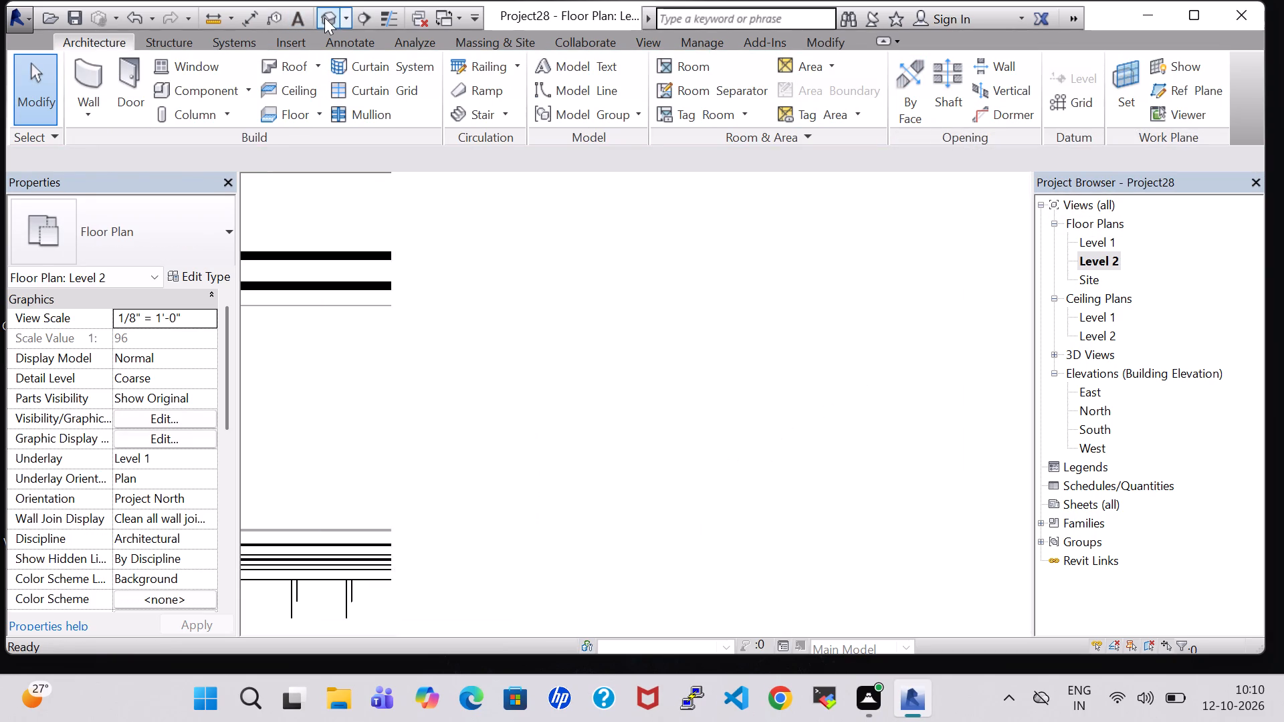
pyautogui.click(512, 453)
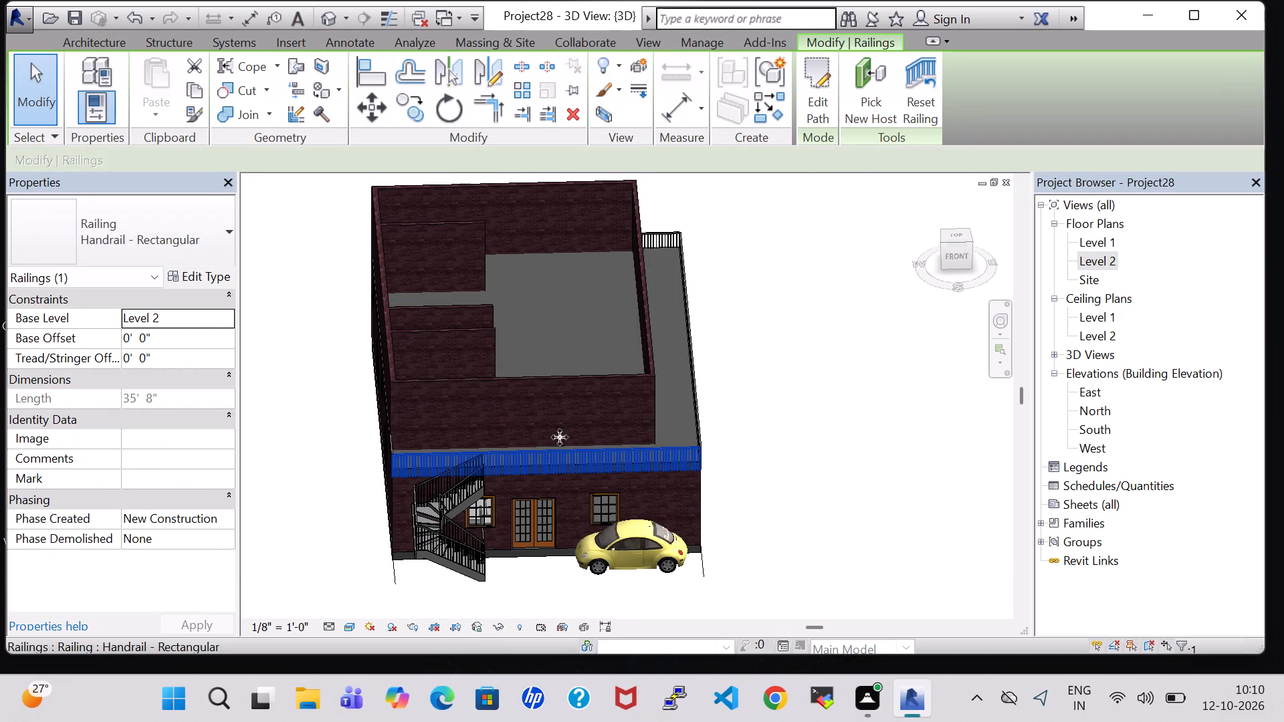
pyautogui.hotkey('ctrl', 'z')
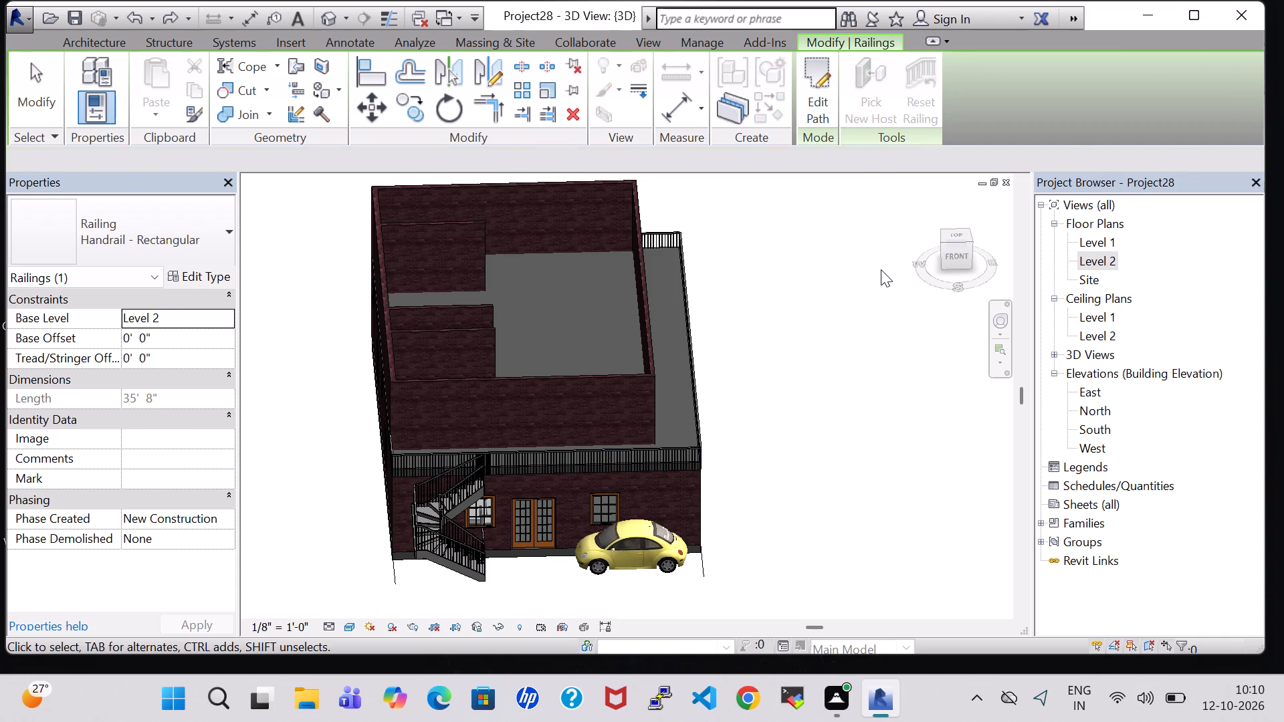
# Examine in 3D where the outside stair meets the Level 2 front railing.
pyautogui.scroll(6, 688, 336)
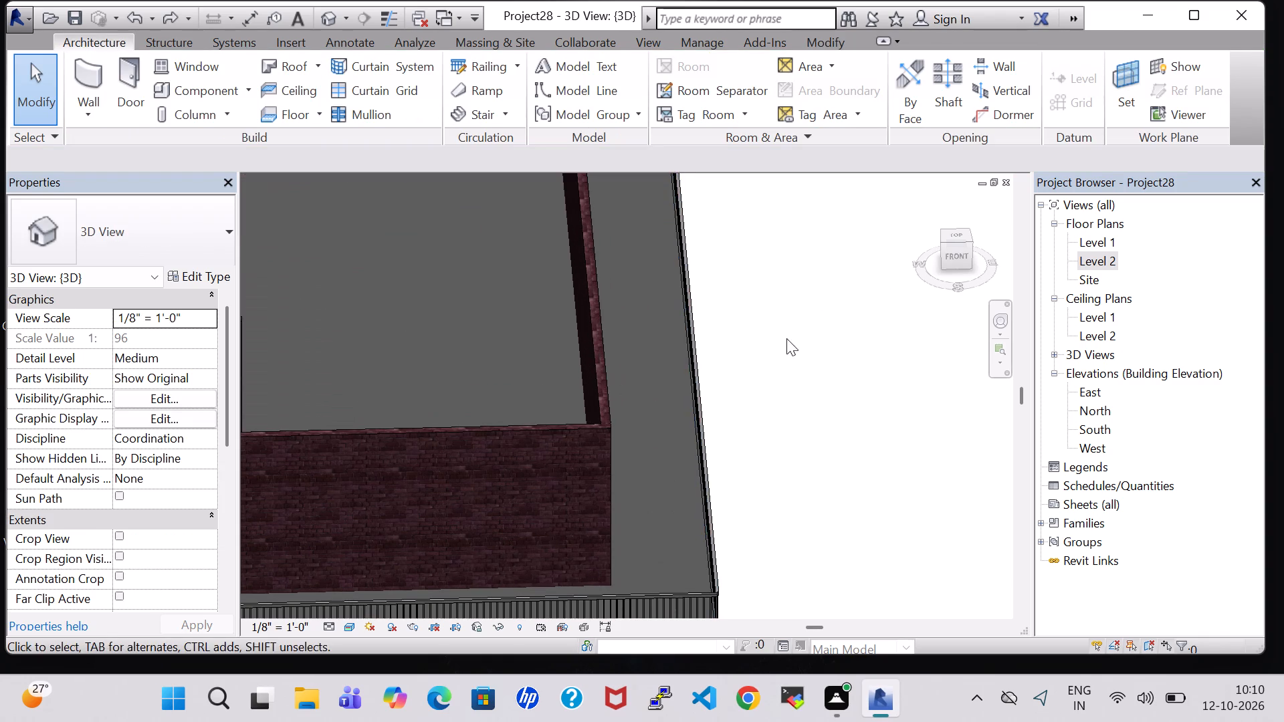
pyautogui.moveTo(818, 344); pyautogui.dragTo(881, 138, button='middle')
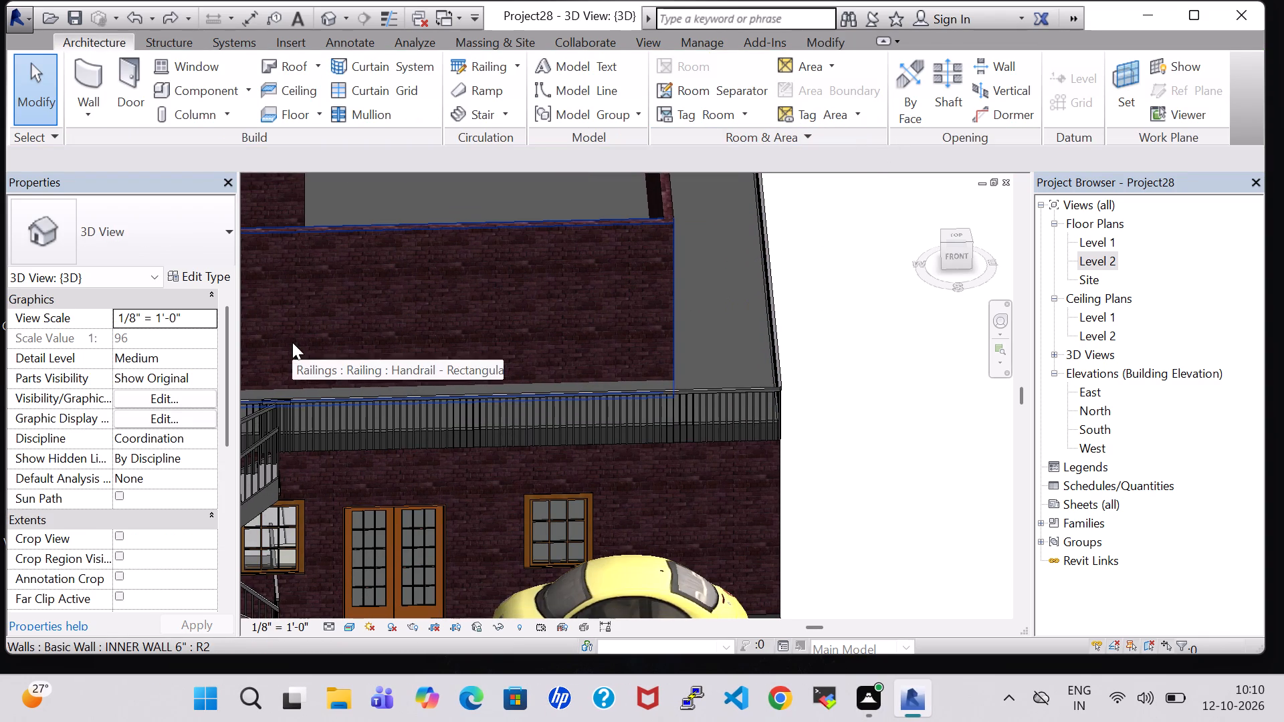
pyautogui.keyDown('shift'); pyautogui.scroll(1, 292, 342); pyautogui.keyUp('shift')
pyautogui.keyDown('shift'); pyautogui.moveTo(292, 342); pyautogui.dragTo(442, 356, button='middle'); pyautogui.keyUp('shift')
pyautogui.keyDown('shift'); pyautogui.scroll(1, 442, 351); pyautogui.keyUp('shift')
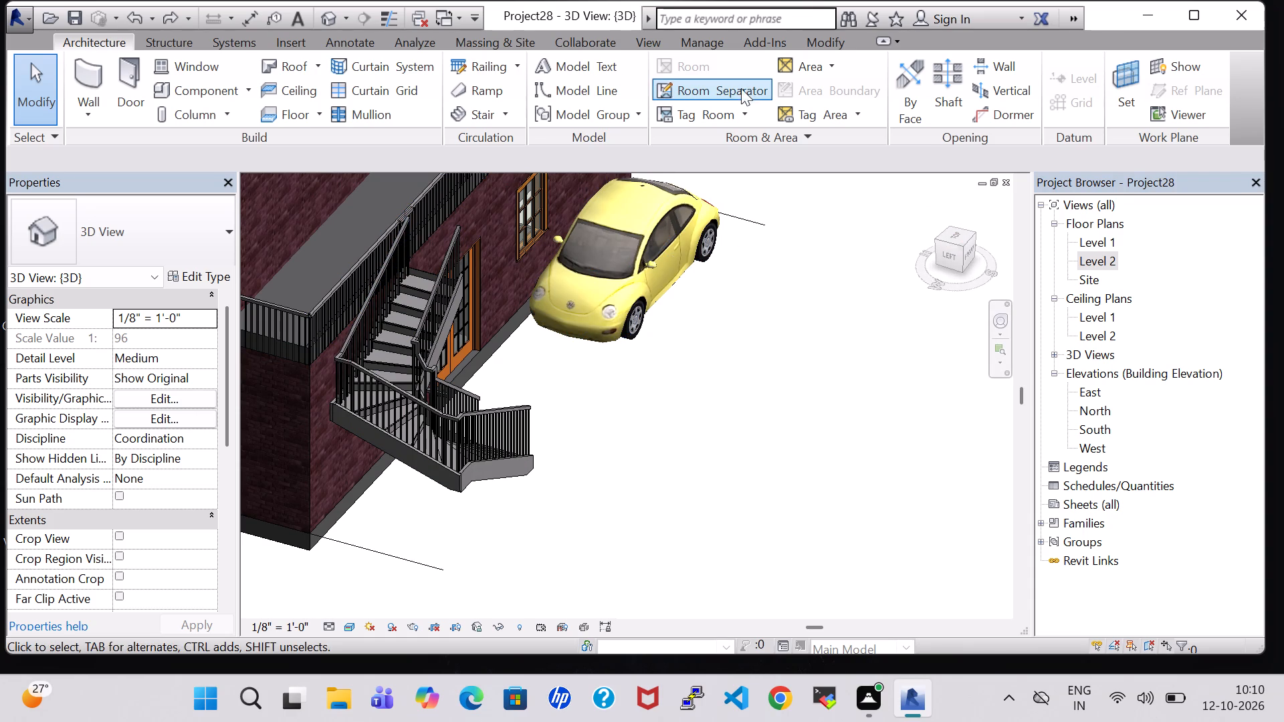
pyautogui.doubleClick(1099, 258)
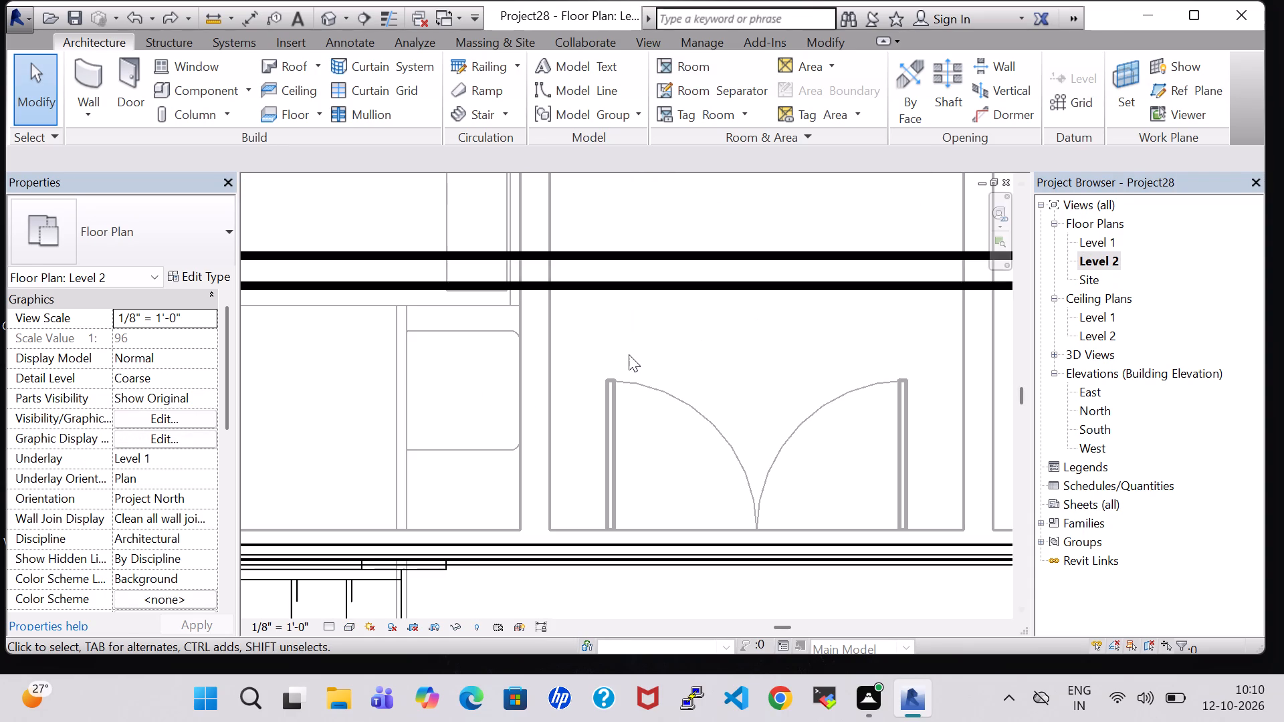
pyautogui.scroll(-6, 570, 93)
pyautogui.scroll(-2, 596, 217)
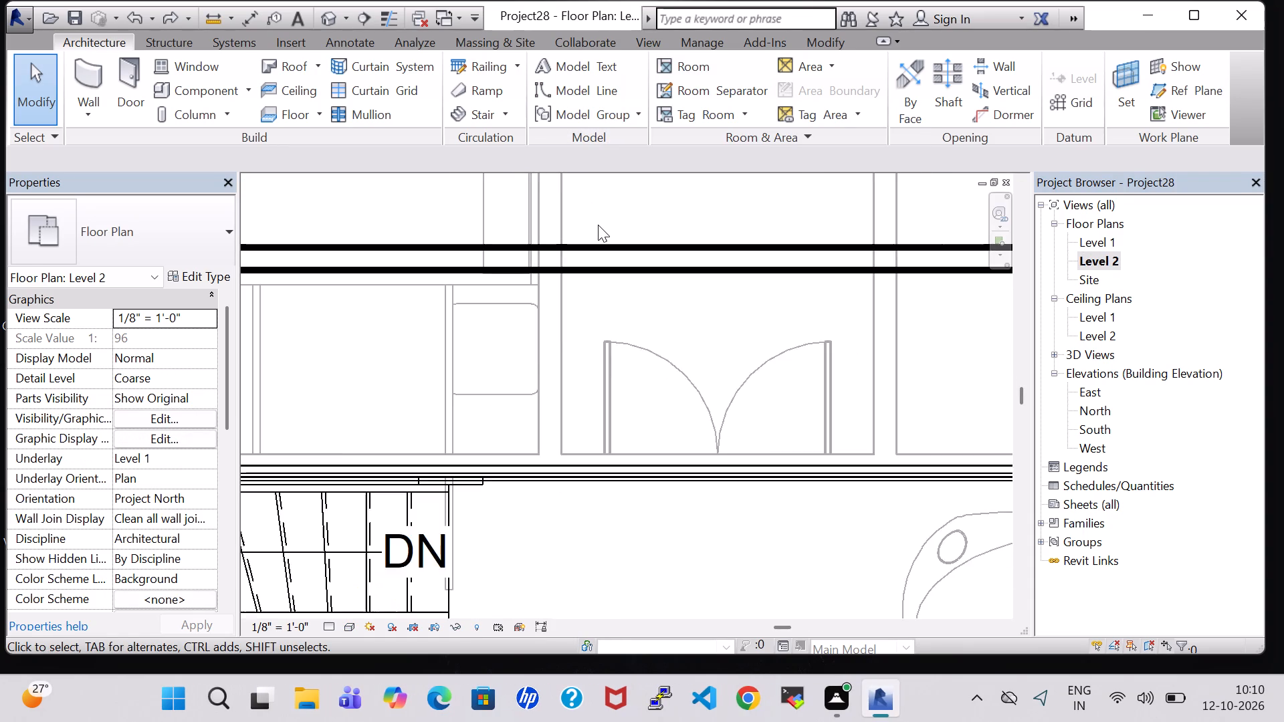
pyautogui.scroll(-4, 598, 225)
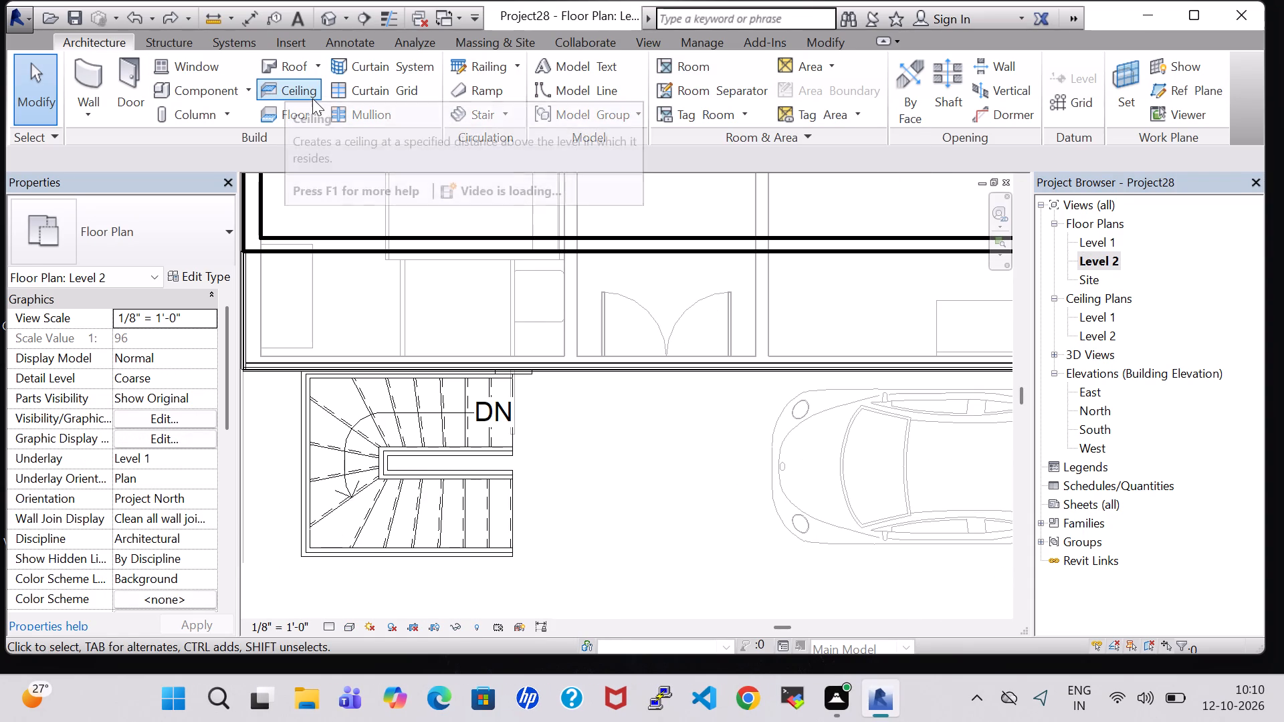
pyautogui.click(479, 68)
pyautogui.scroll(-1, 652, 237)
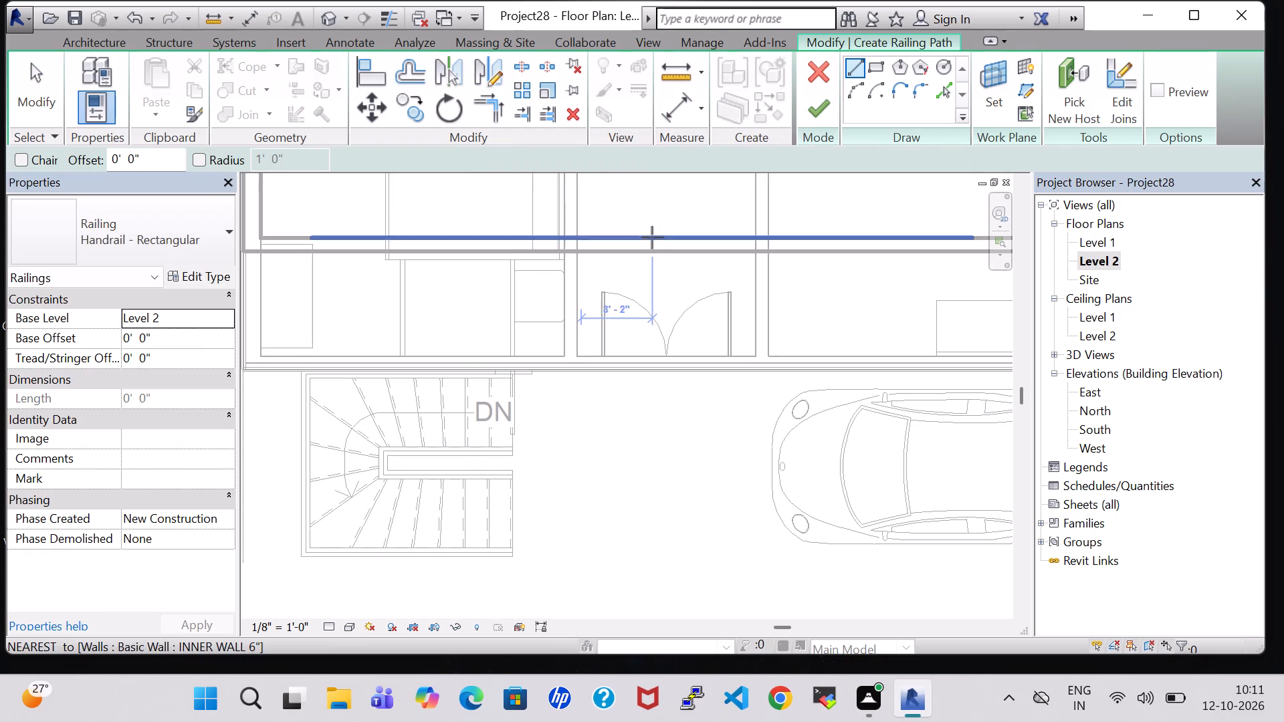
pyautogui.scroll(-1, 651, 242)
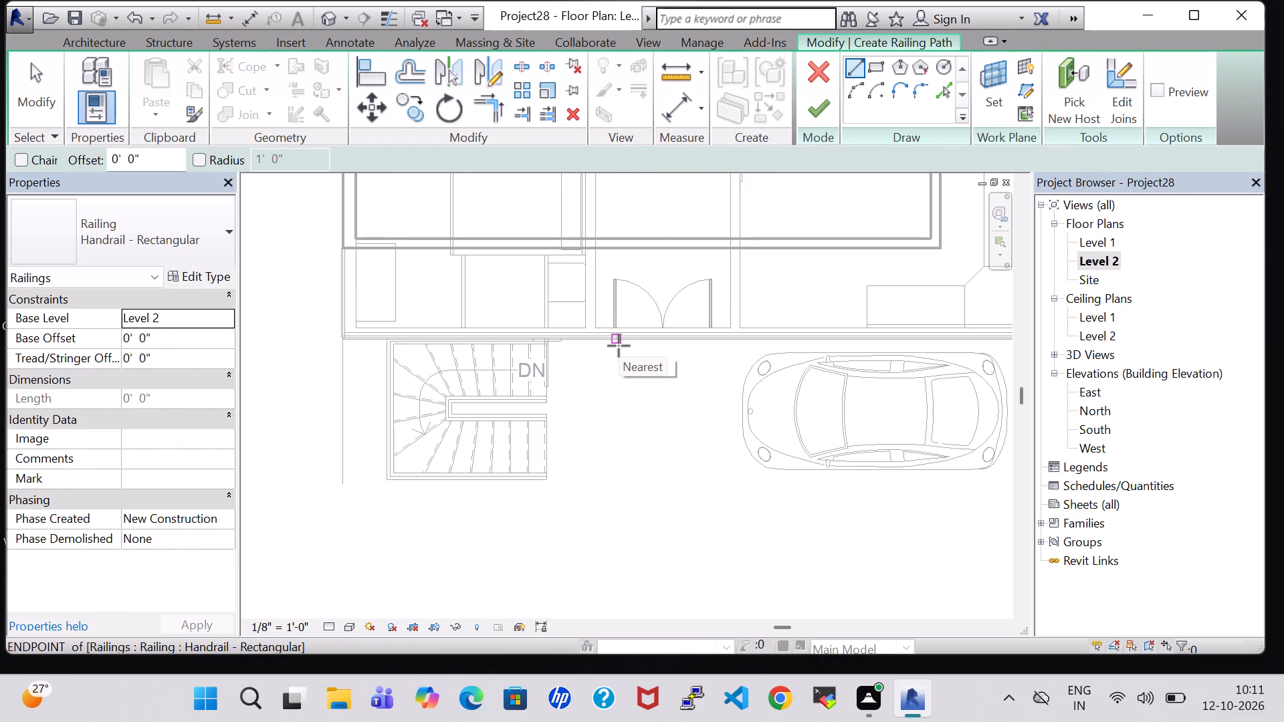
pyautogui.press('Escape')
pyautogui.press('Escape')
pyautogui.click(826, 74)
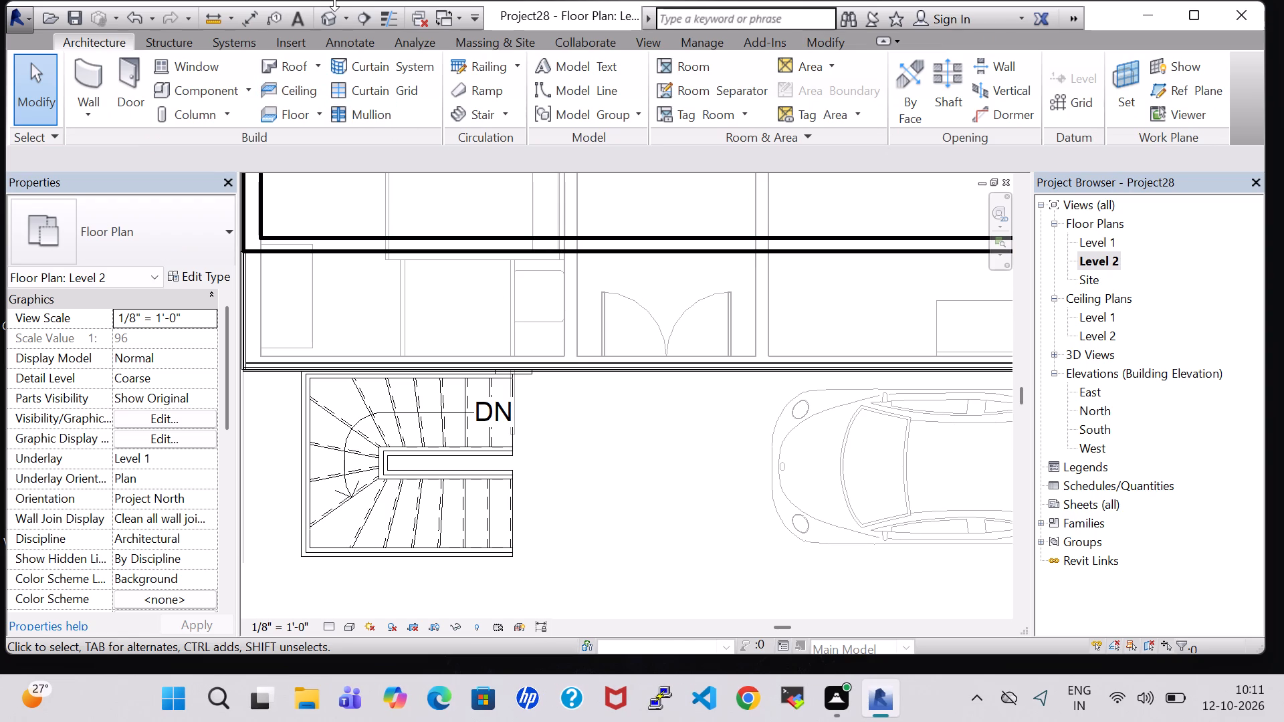
# Open the Level 2 front railing's path for editing and try to split it with a 1" joint gap at the stair.
pyautogui.click(322, 21)
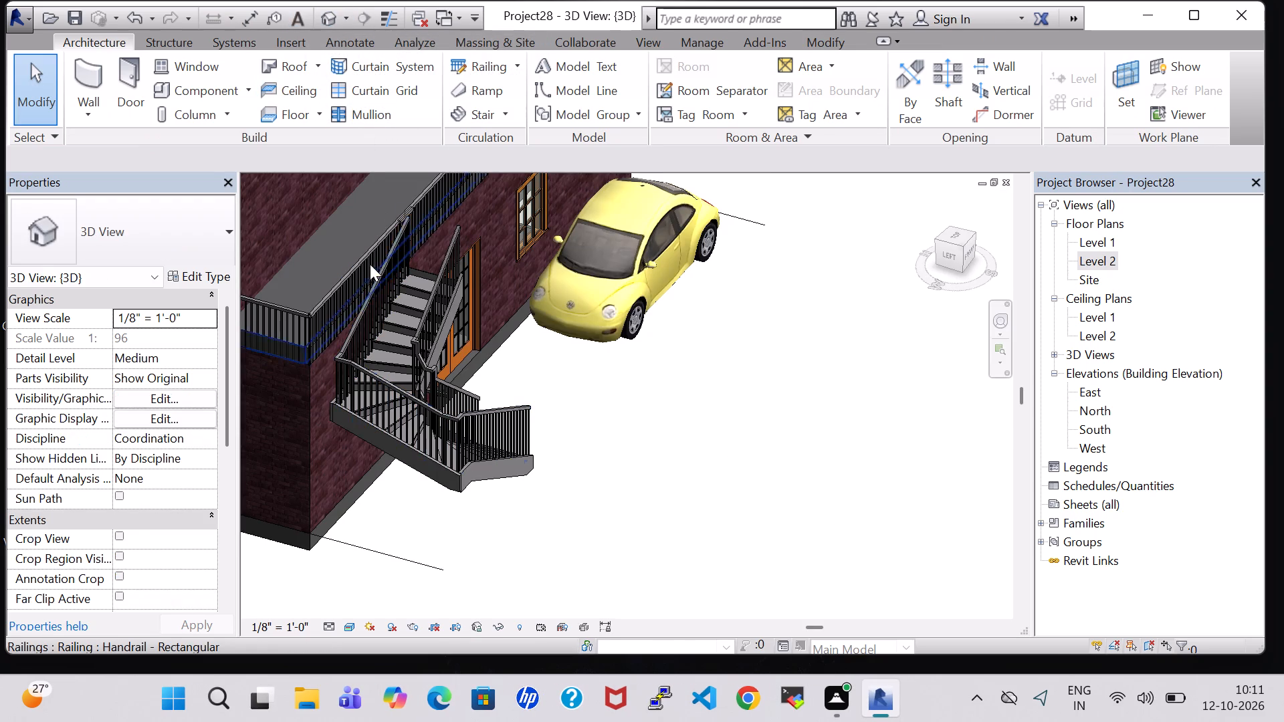
pyautogui.click(357, 264)
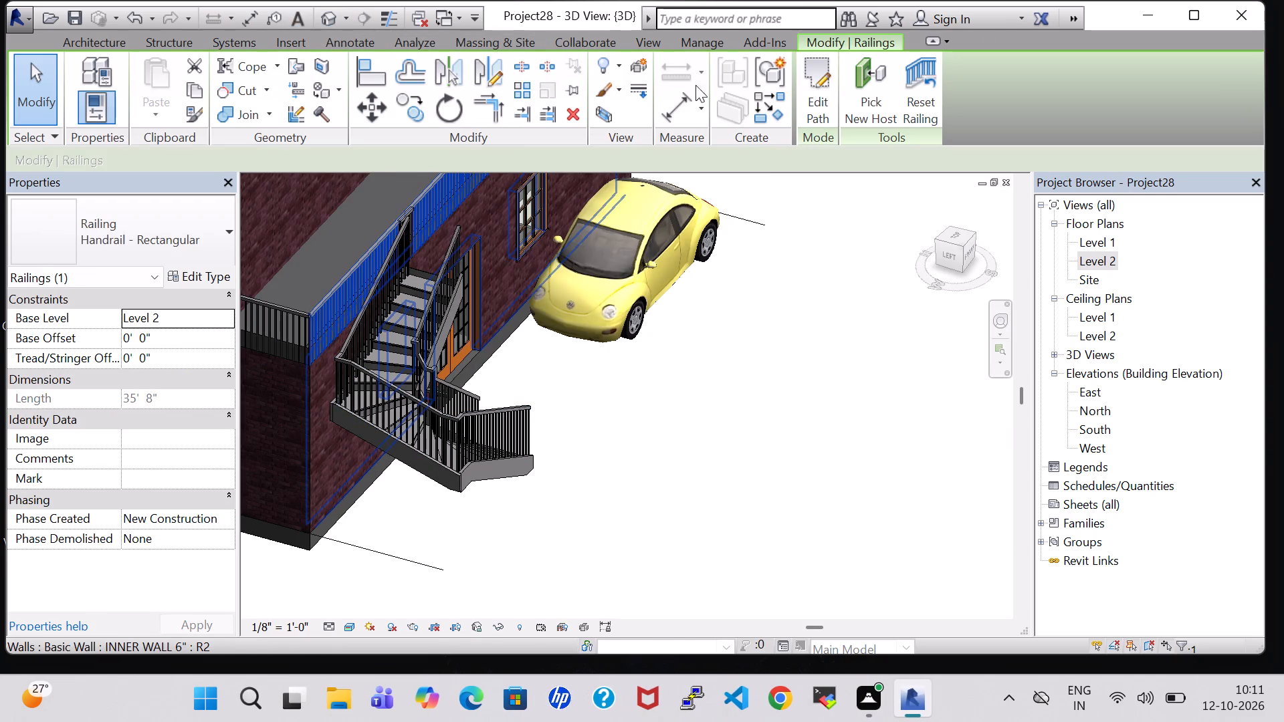
pyautogui.click(818, 100)
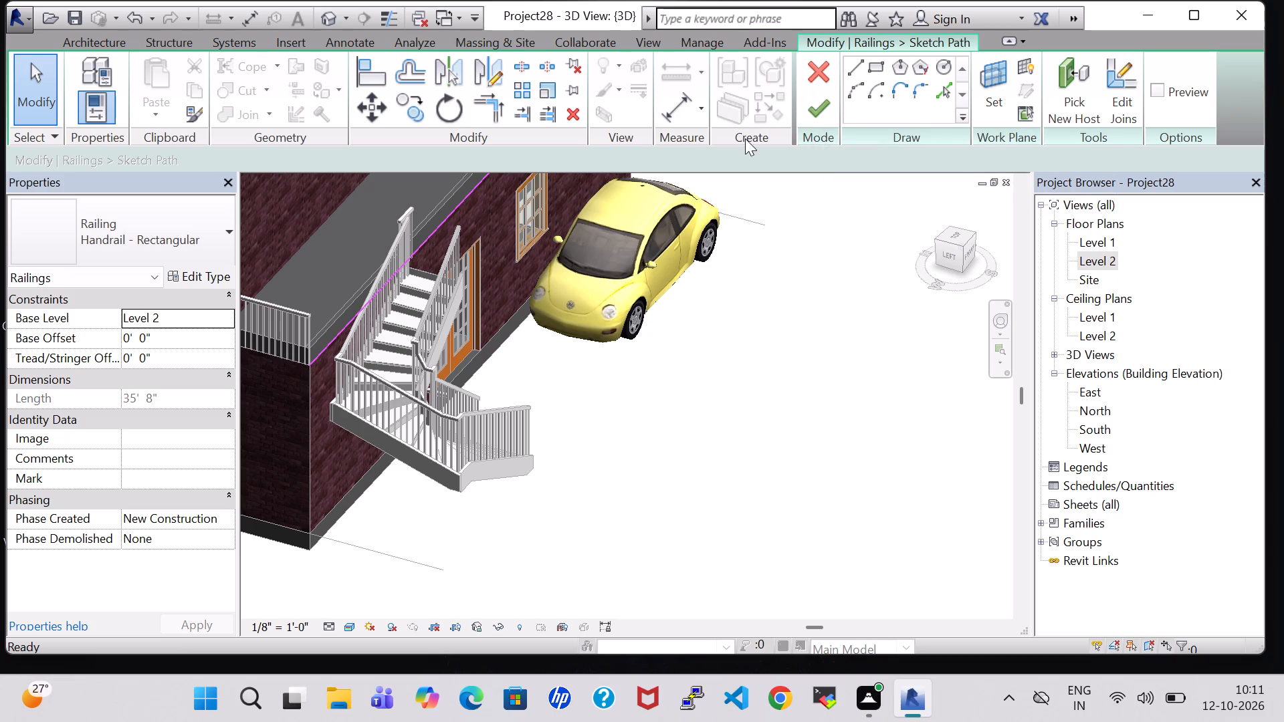
pyautogui.click(856, 70)
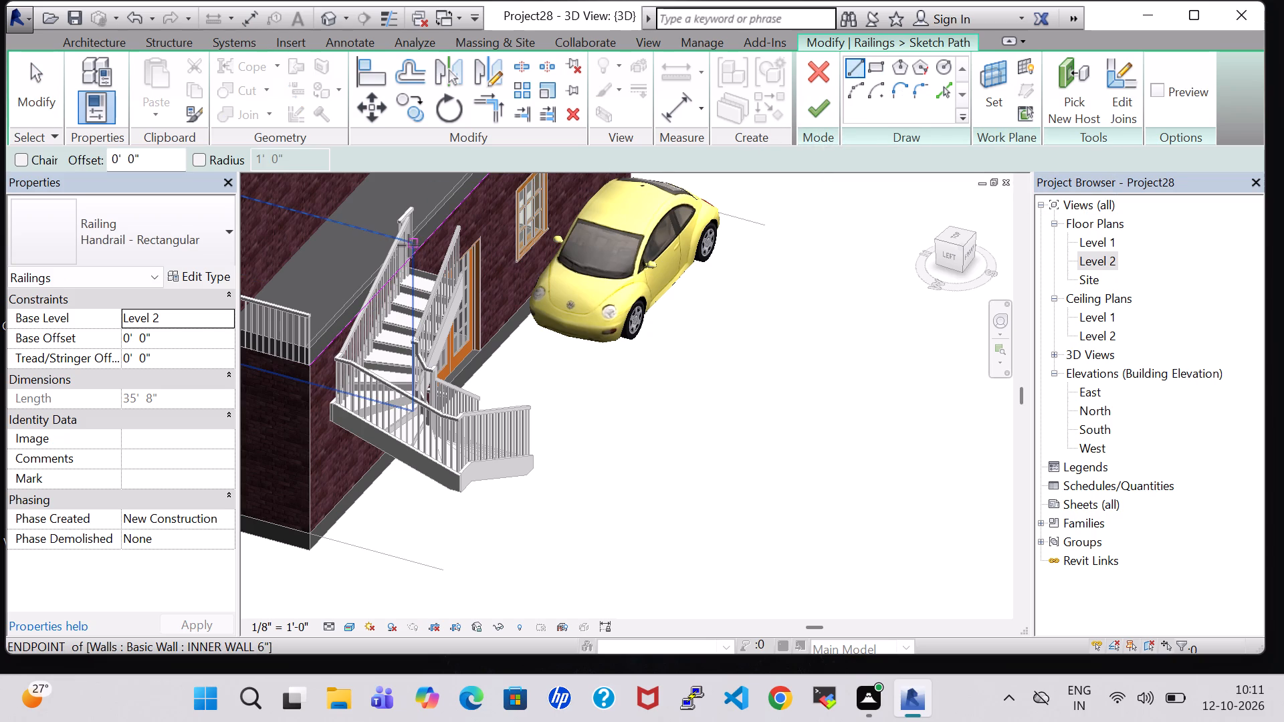
pyautogui.click(538, 69)
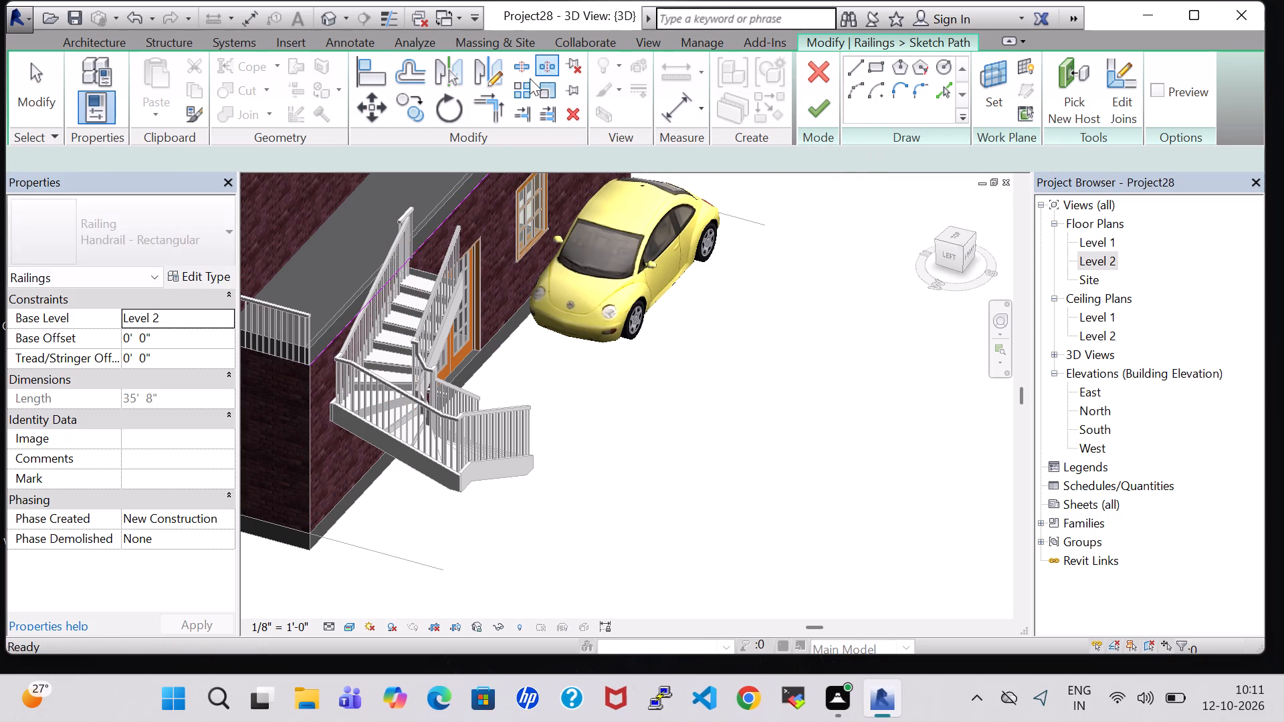
pyautogui.click(400, 259)
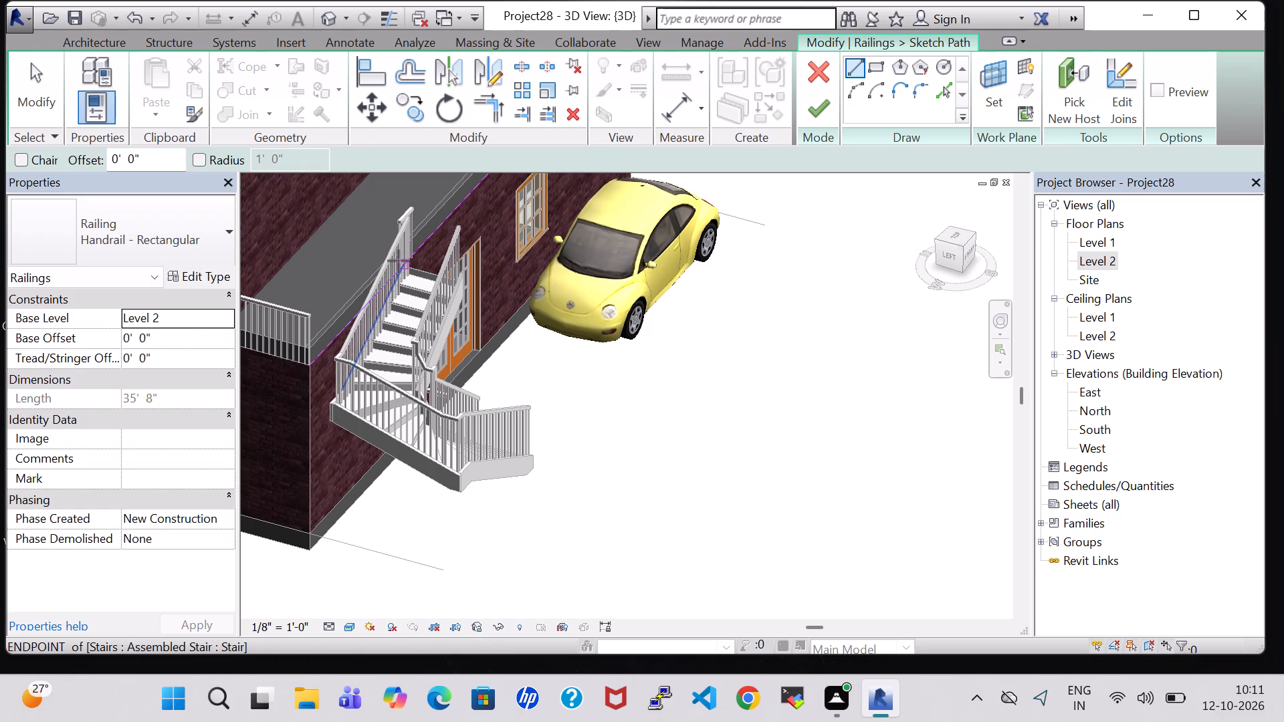
pyautogui.press('Escape')
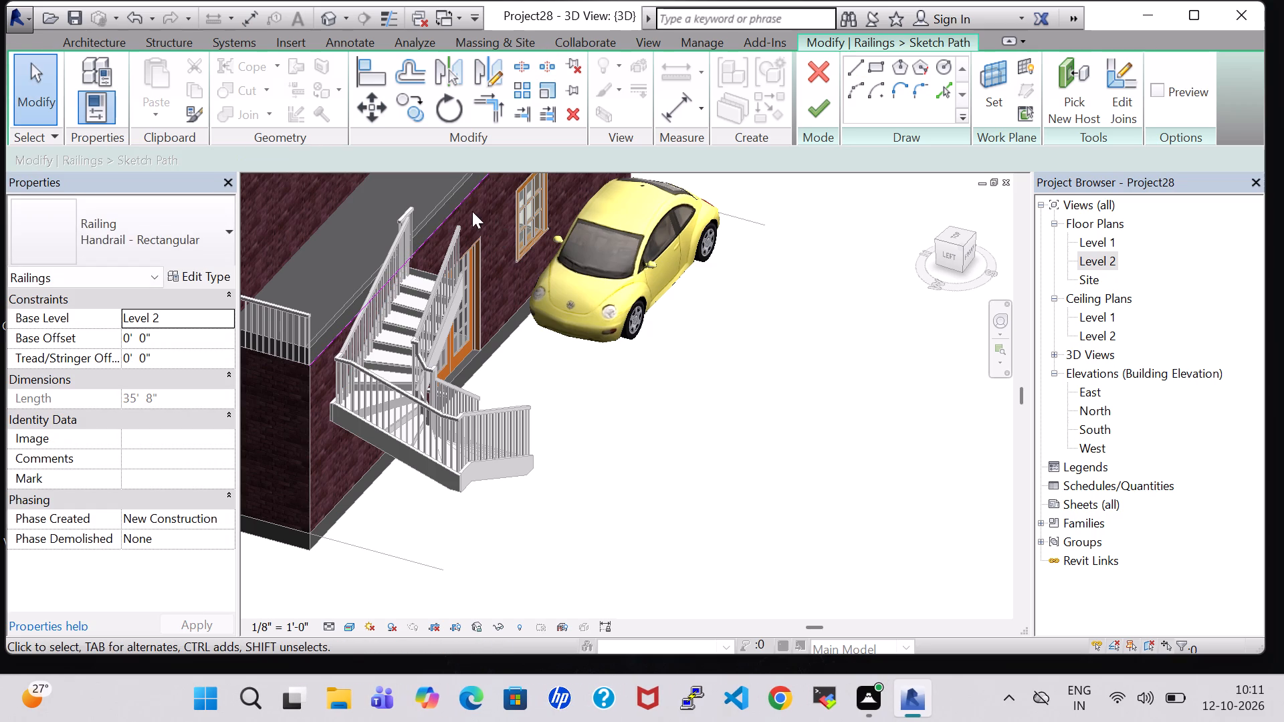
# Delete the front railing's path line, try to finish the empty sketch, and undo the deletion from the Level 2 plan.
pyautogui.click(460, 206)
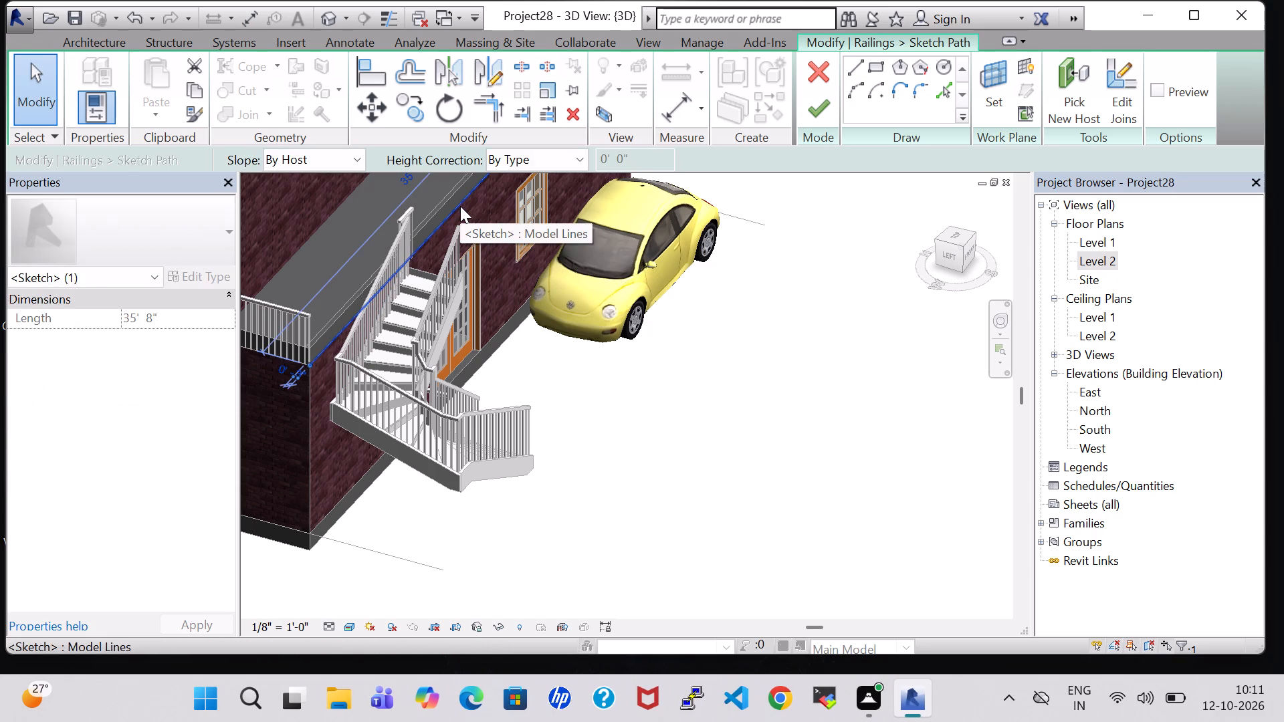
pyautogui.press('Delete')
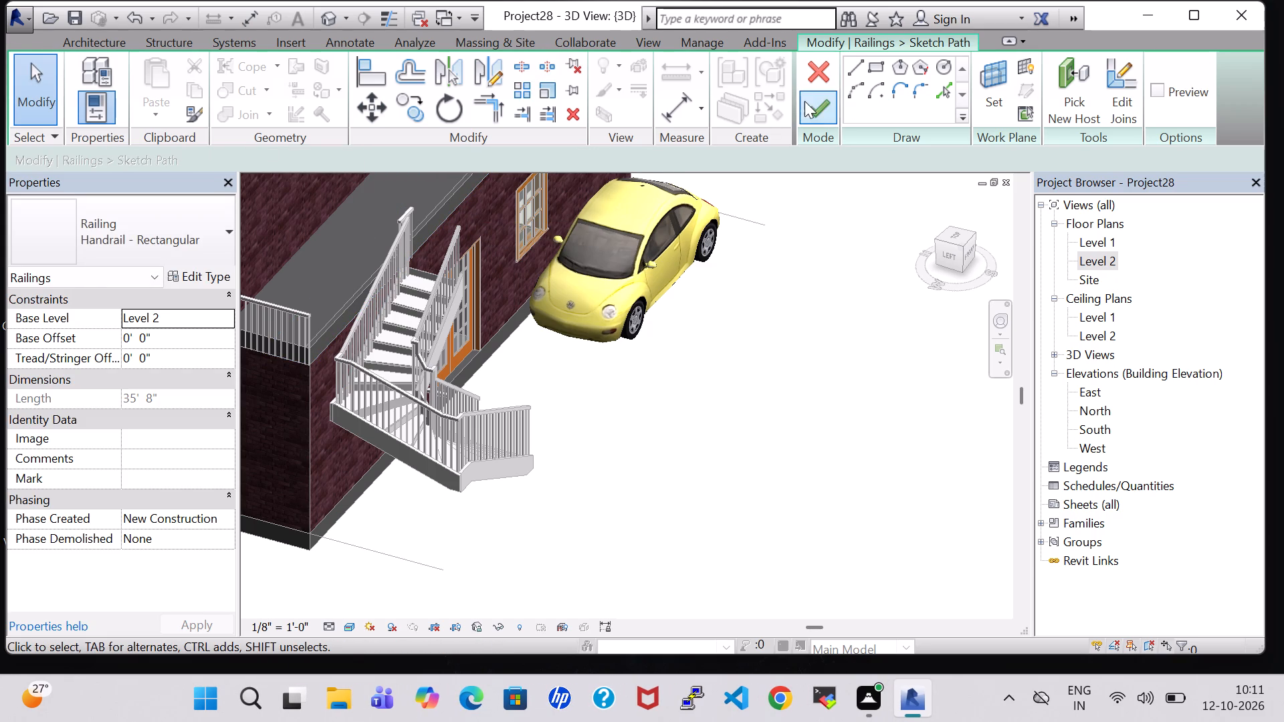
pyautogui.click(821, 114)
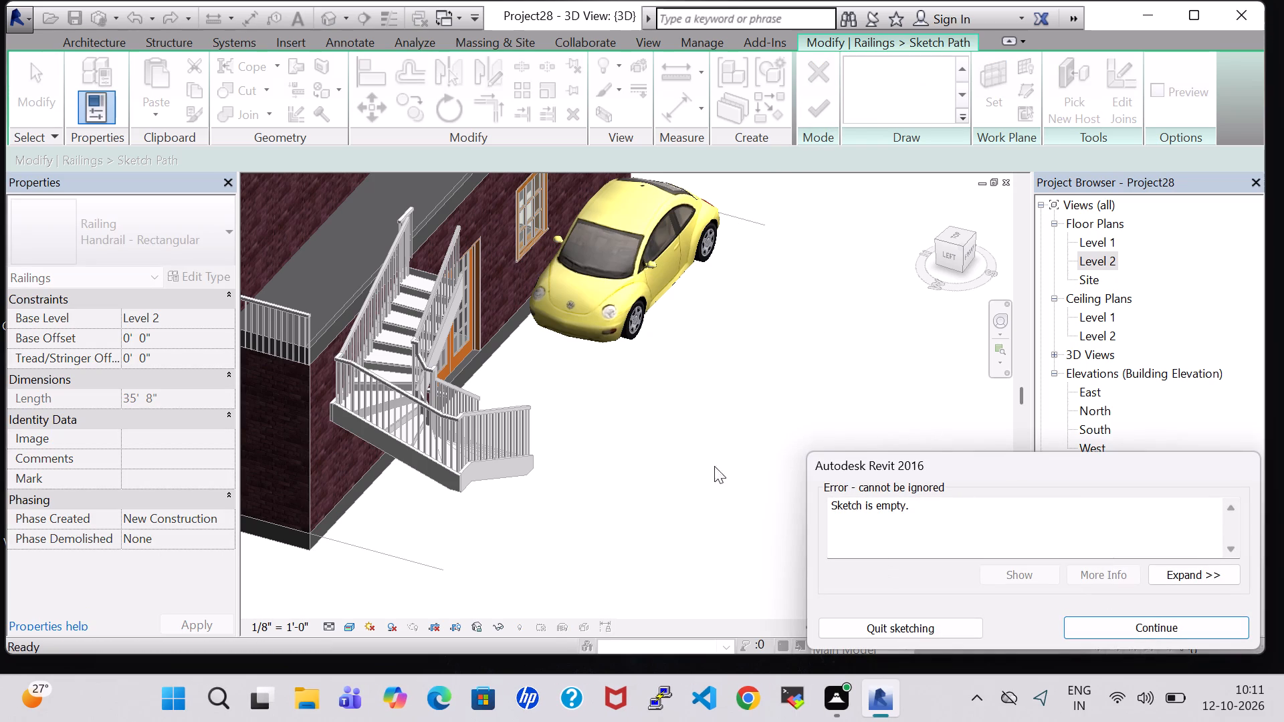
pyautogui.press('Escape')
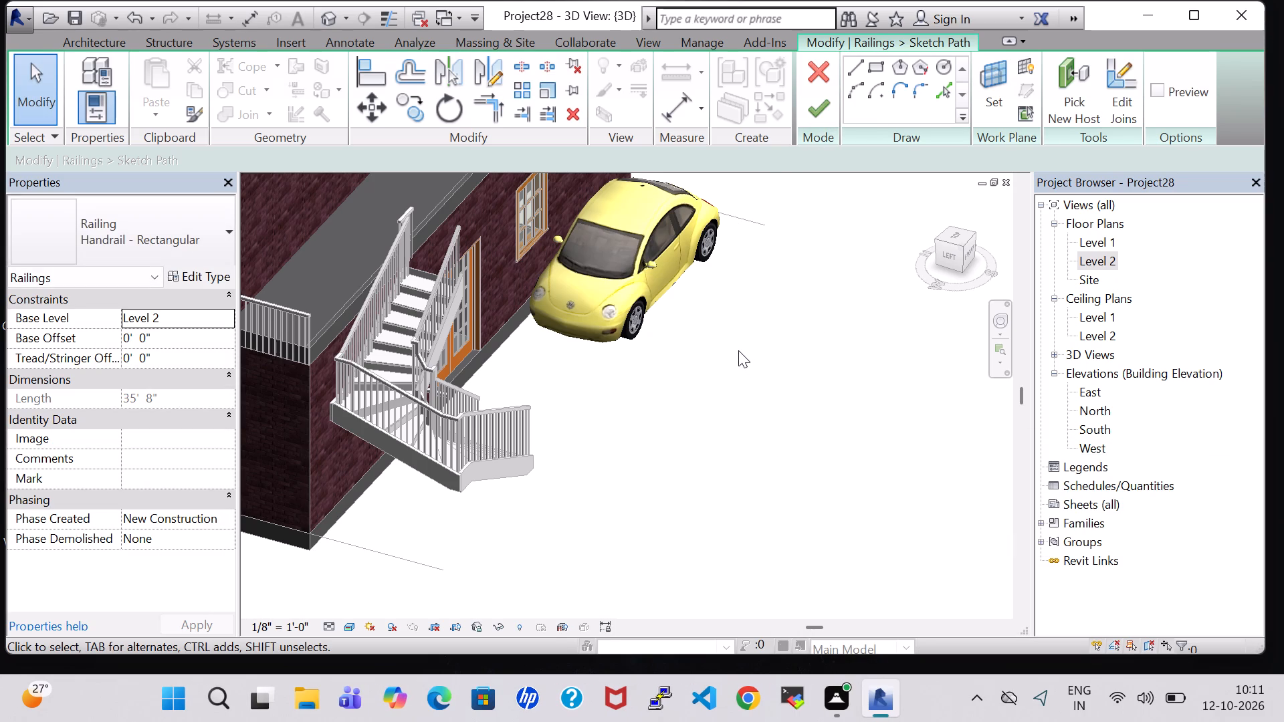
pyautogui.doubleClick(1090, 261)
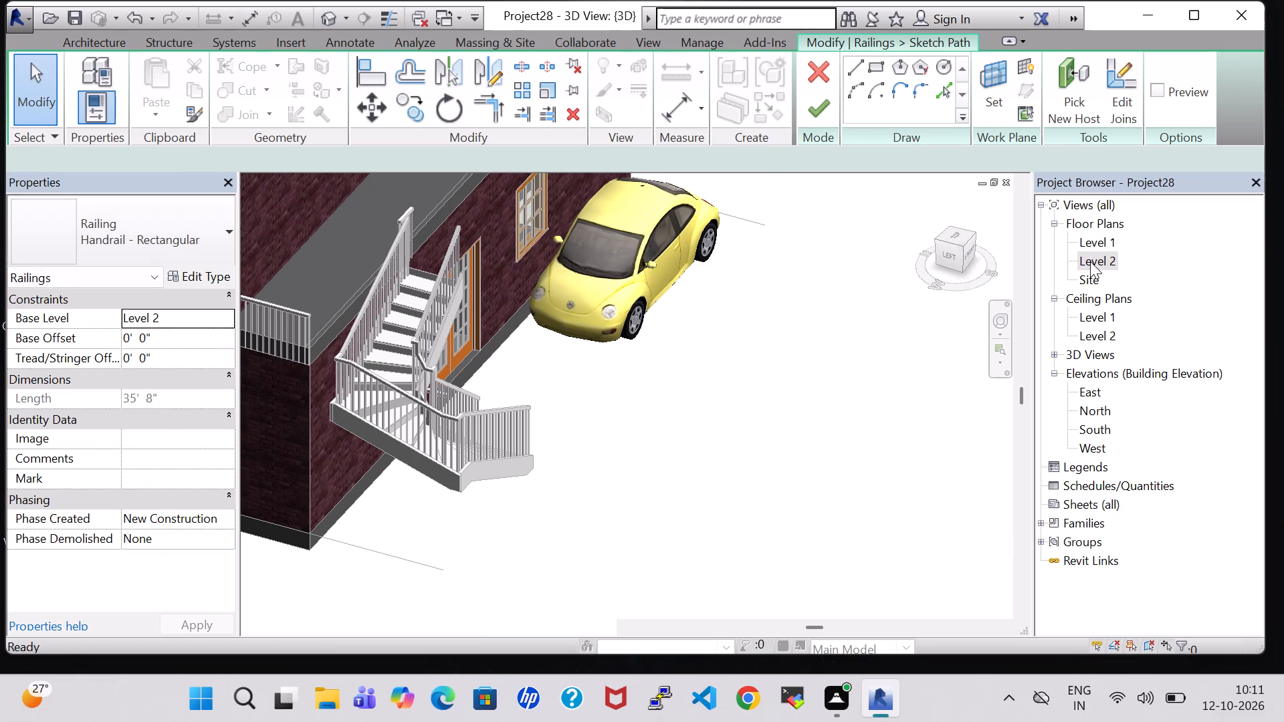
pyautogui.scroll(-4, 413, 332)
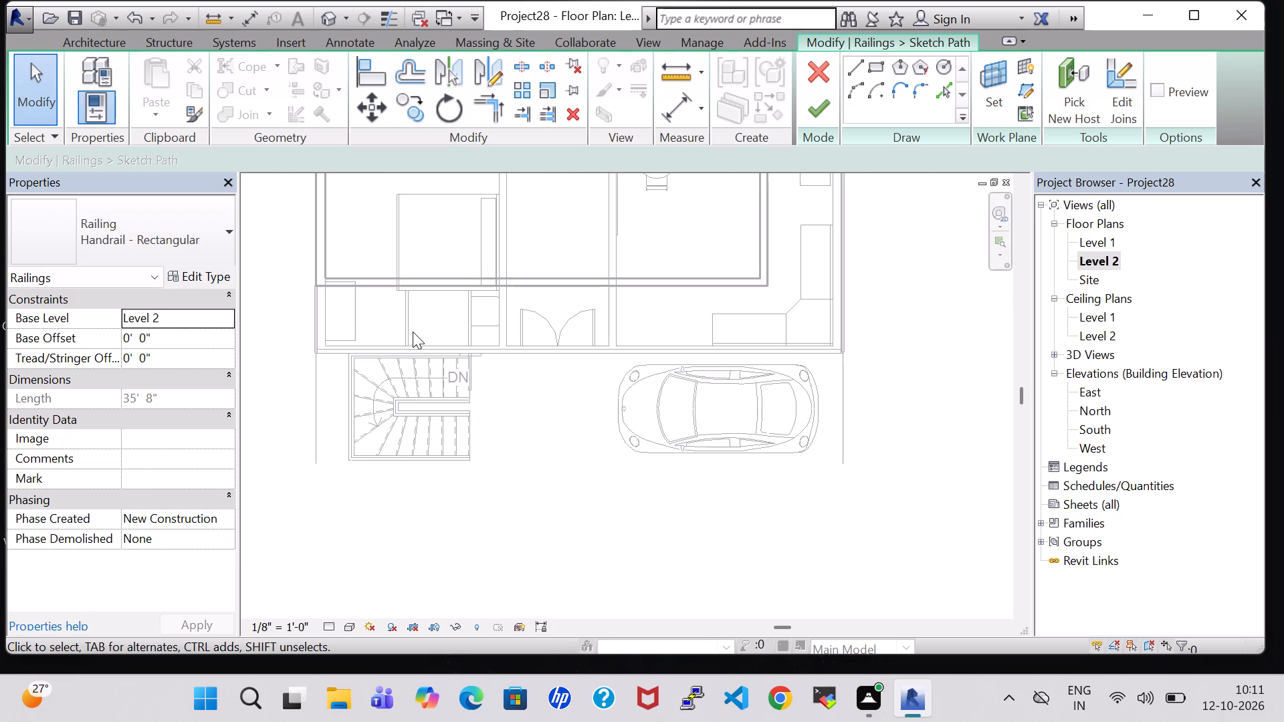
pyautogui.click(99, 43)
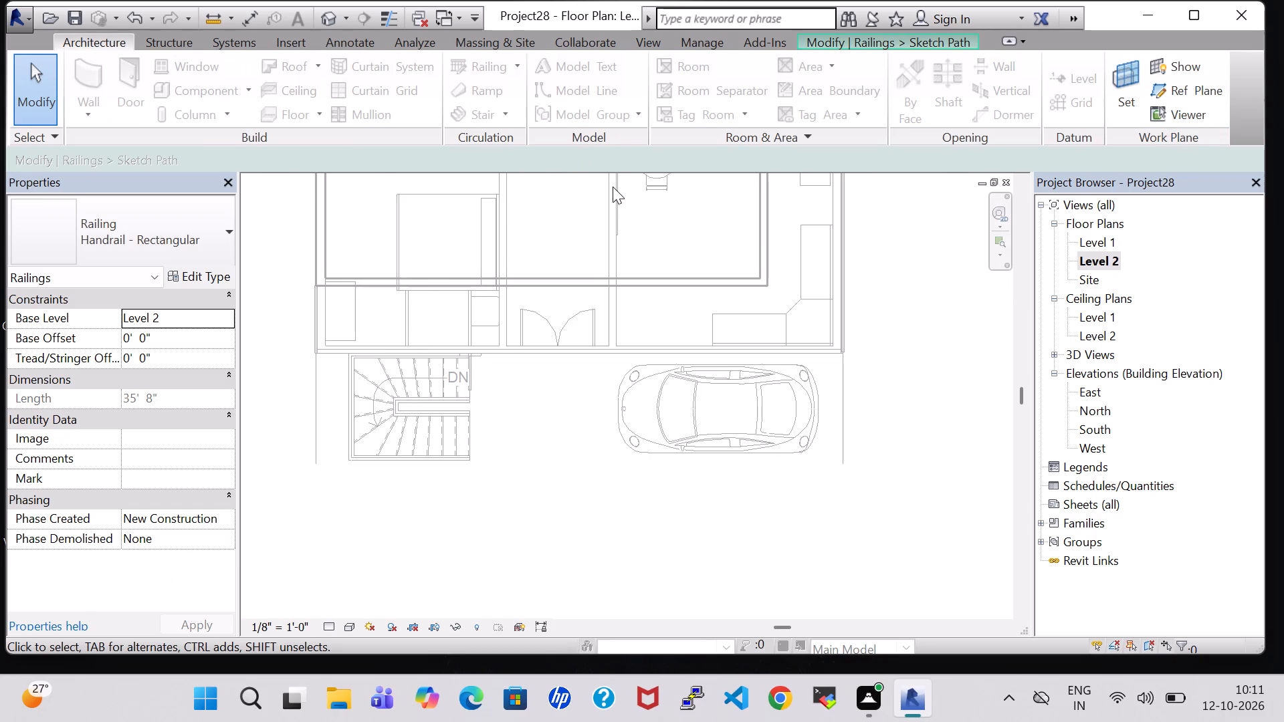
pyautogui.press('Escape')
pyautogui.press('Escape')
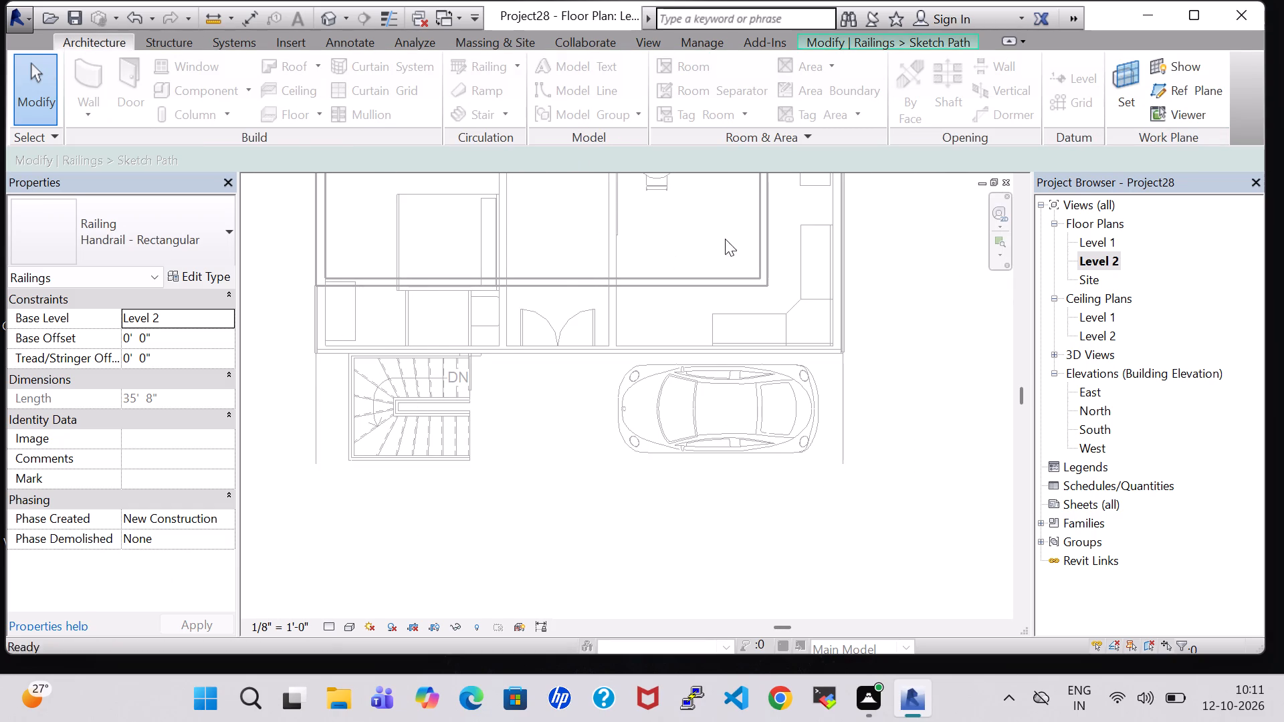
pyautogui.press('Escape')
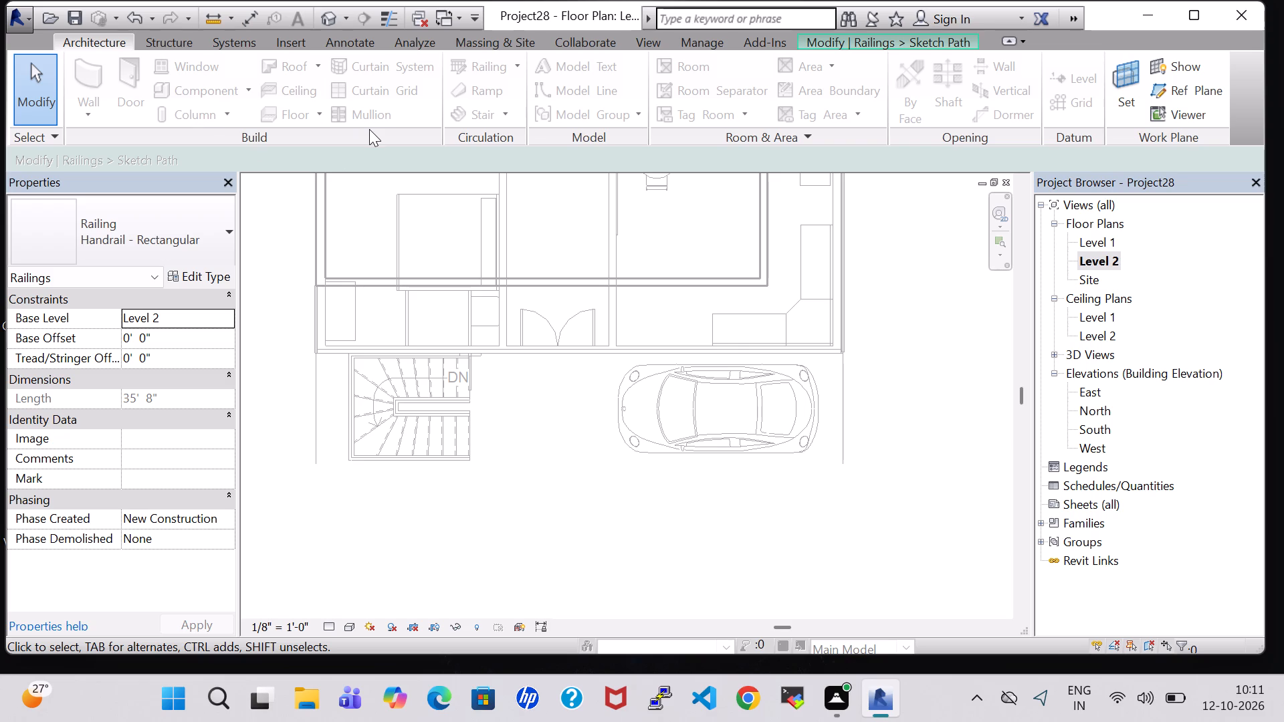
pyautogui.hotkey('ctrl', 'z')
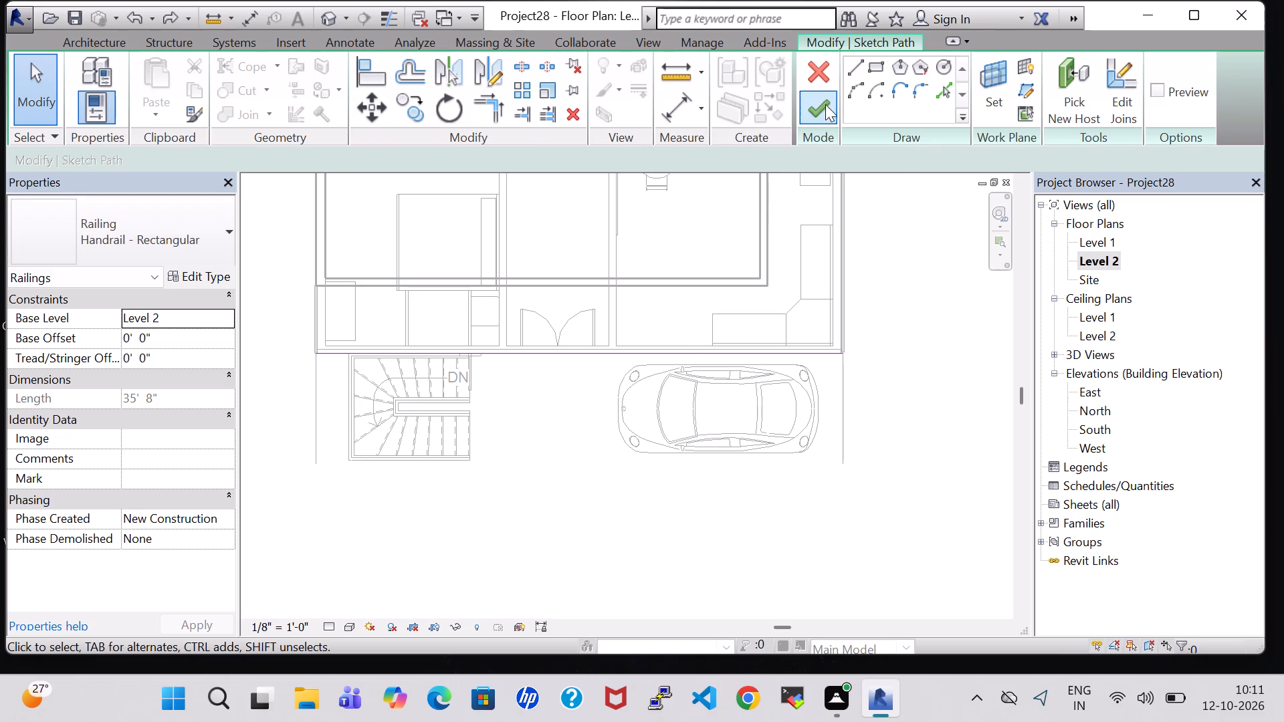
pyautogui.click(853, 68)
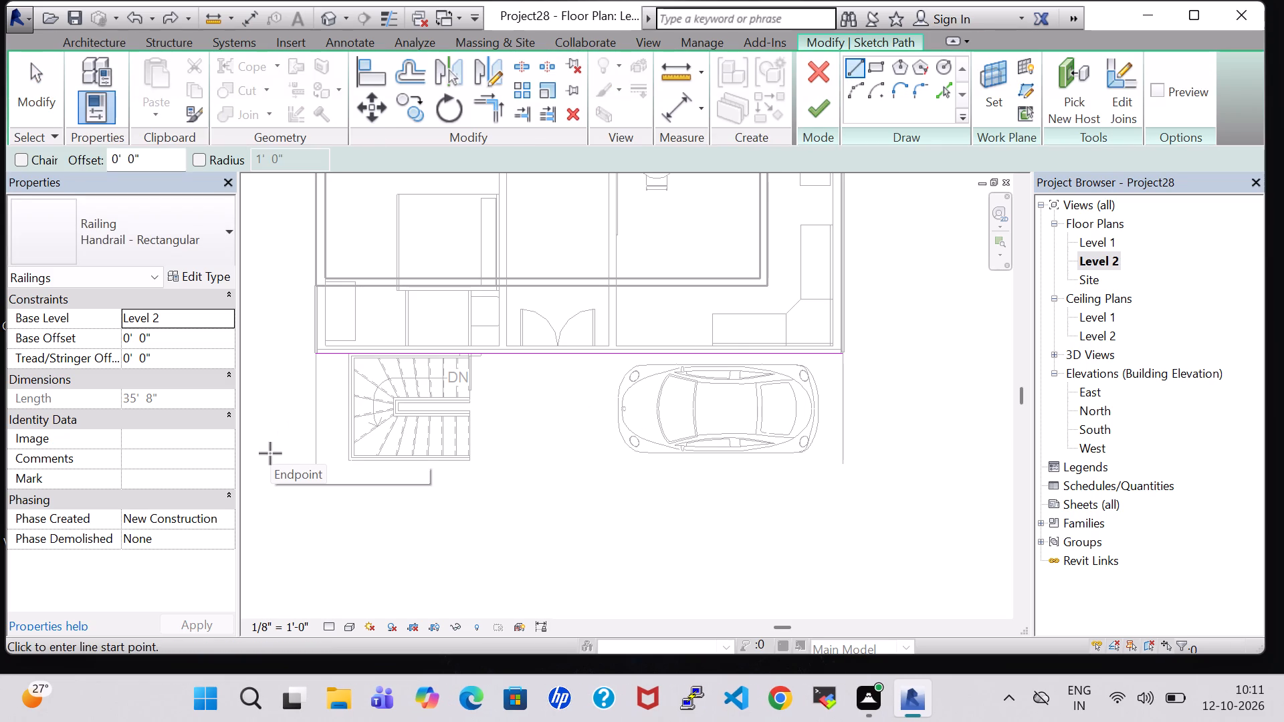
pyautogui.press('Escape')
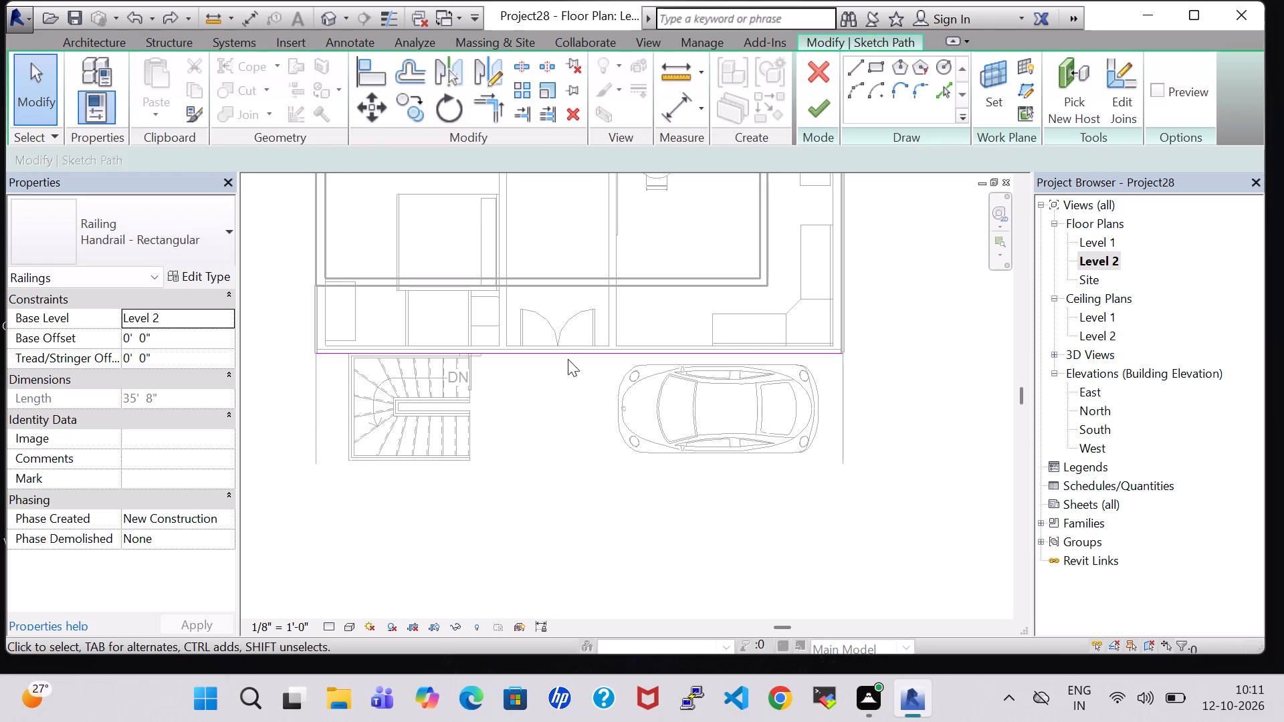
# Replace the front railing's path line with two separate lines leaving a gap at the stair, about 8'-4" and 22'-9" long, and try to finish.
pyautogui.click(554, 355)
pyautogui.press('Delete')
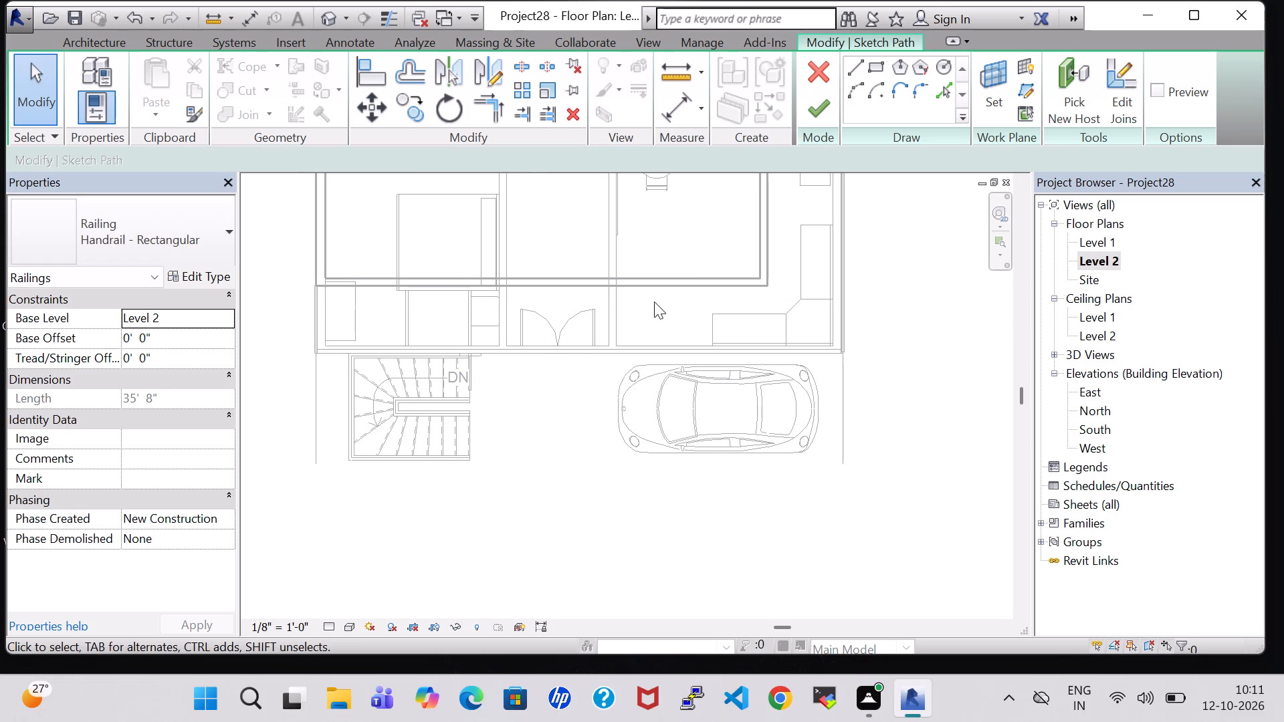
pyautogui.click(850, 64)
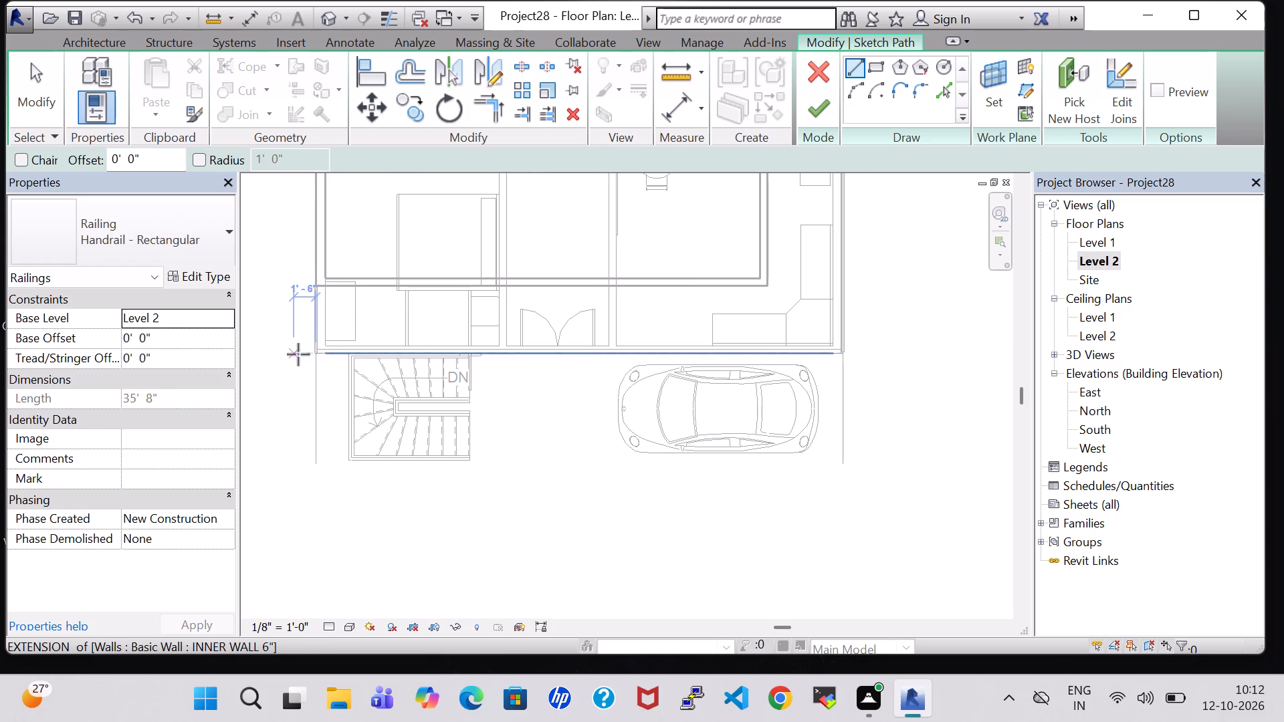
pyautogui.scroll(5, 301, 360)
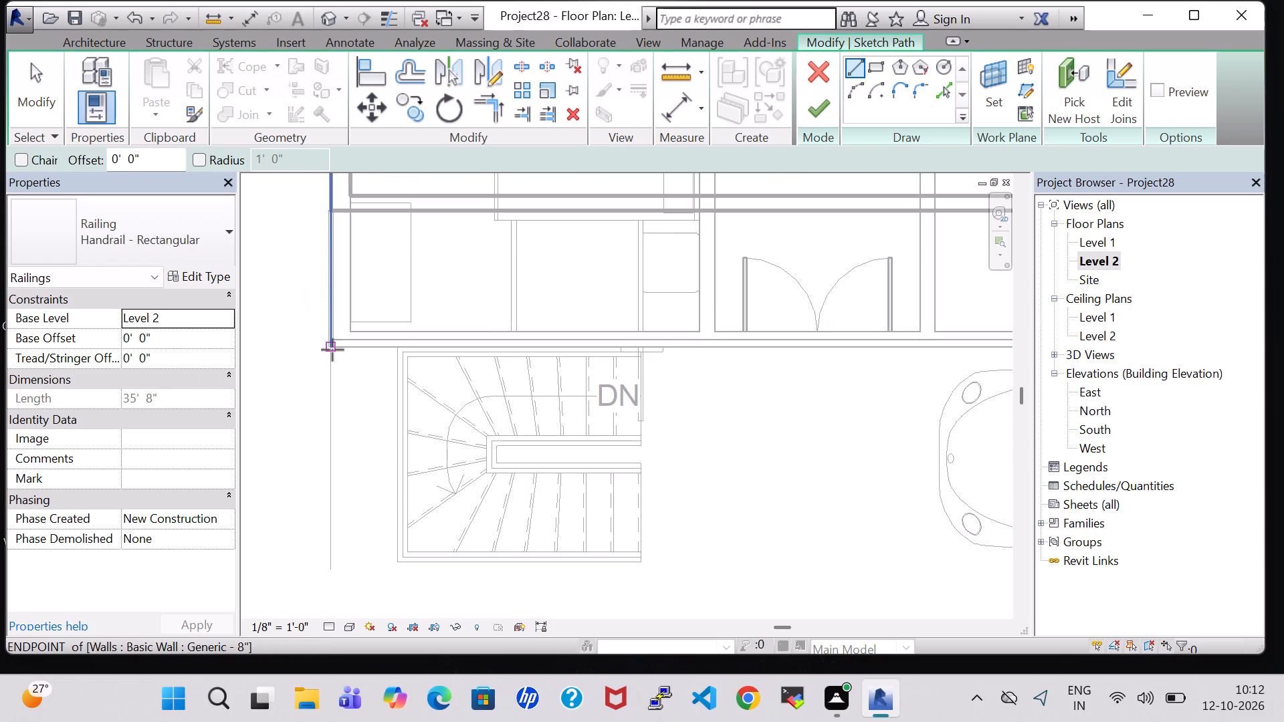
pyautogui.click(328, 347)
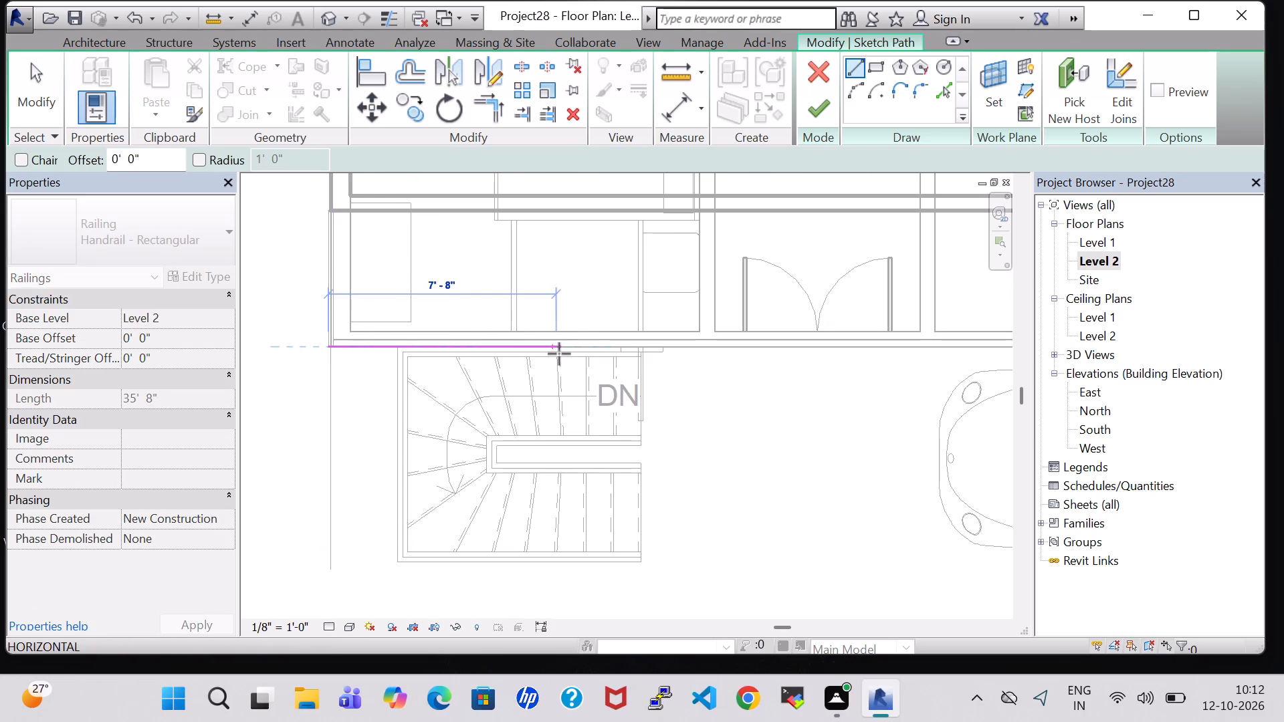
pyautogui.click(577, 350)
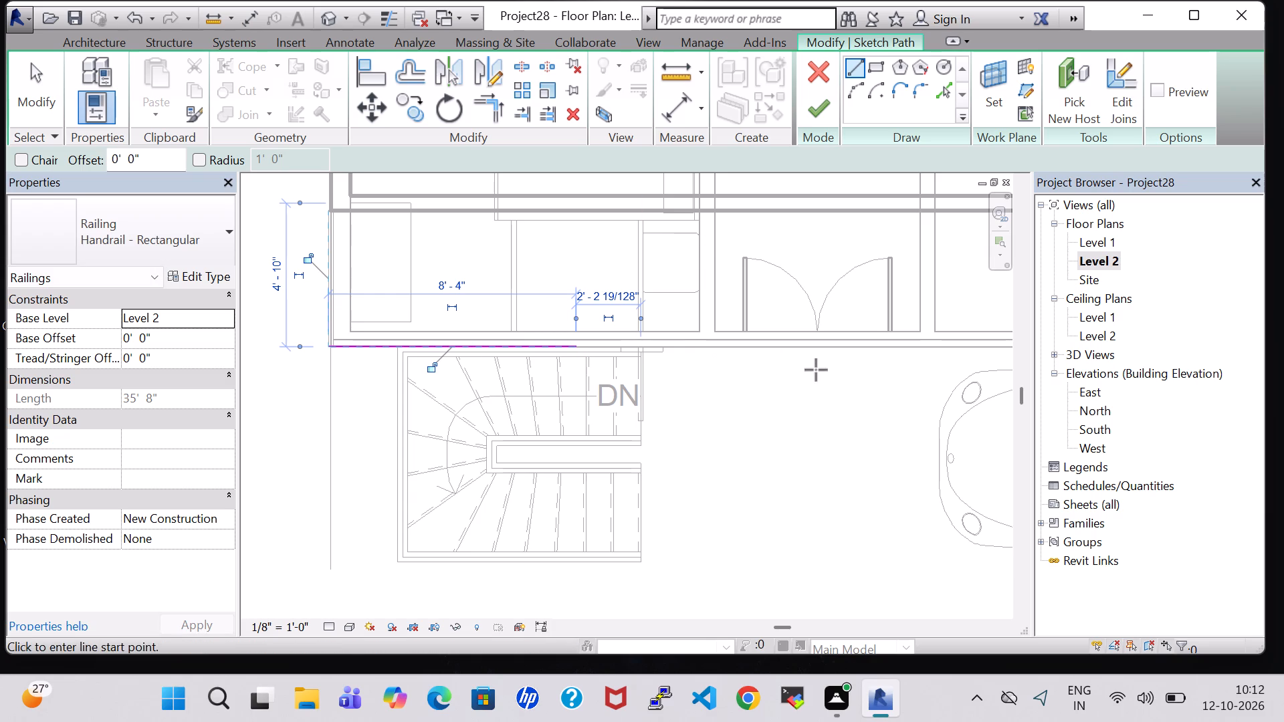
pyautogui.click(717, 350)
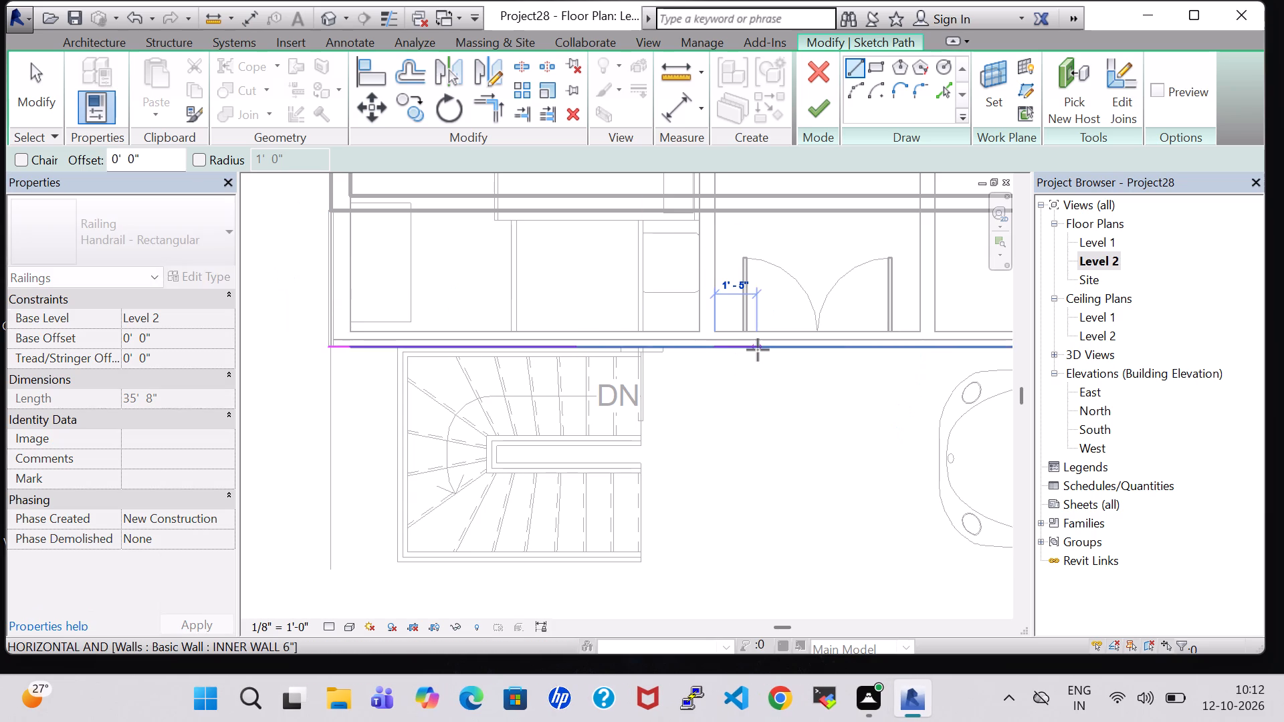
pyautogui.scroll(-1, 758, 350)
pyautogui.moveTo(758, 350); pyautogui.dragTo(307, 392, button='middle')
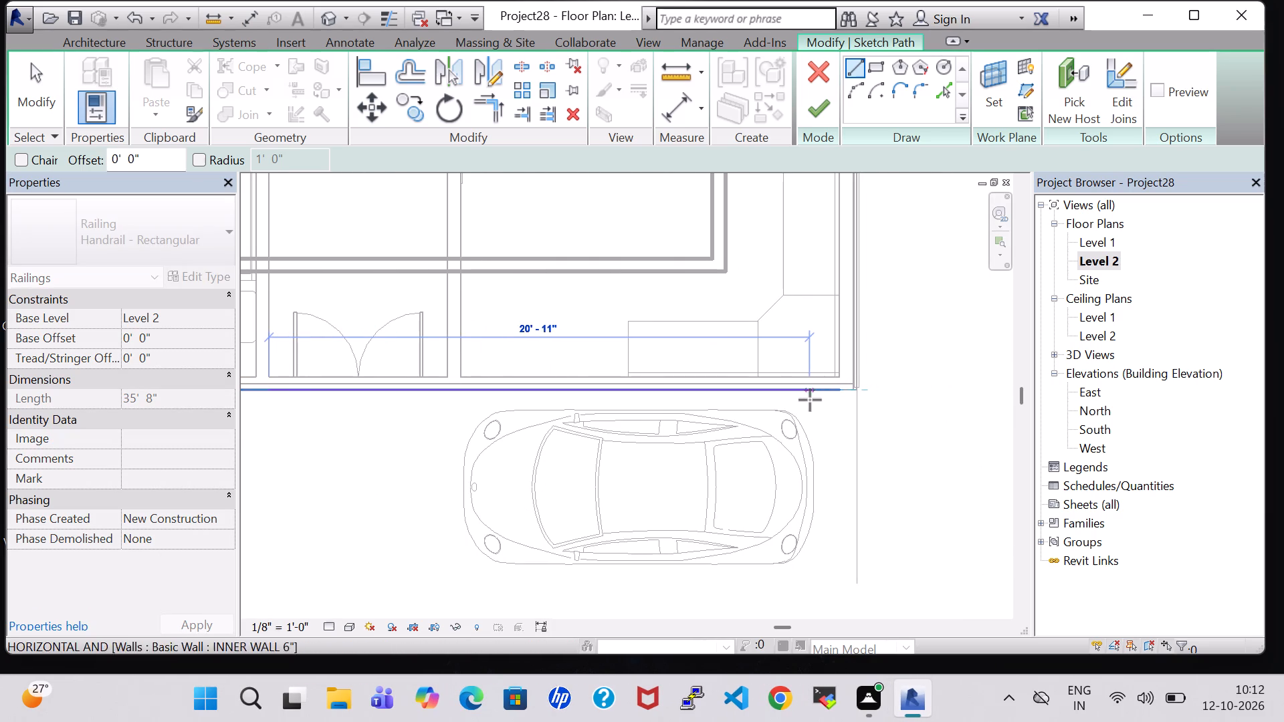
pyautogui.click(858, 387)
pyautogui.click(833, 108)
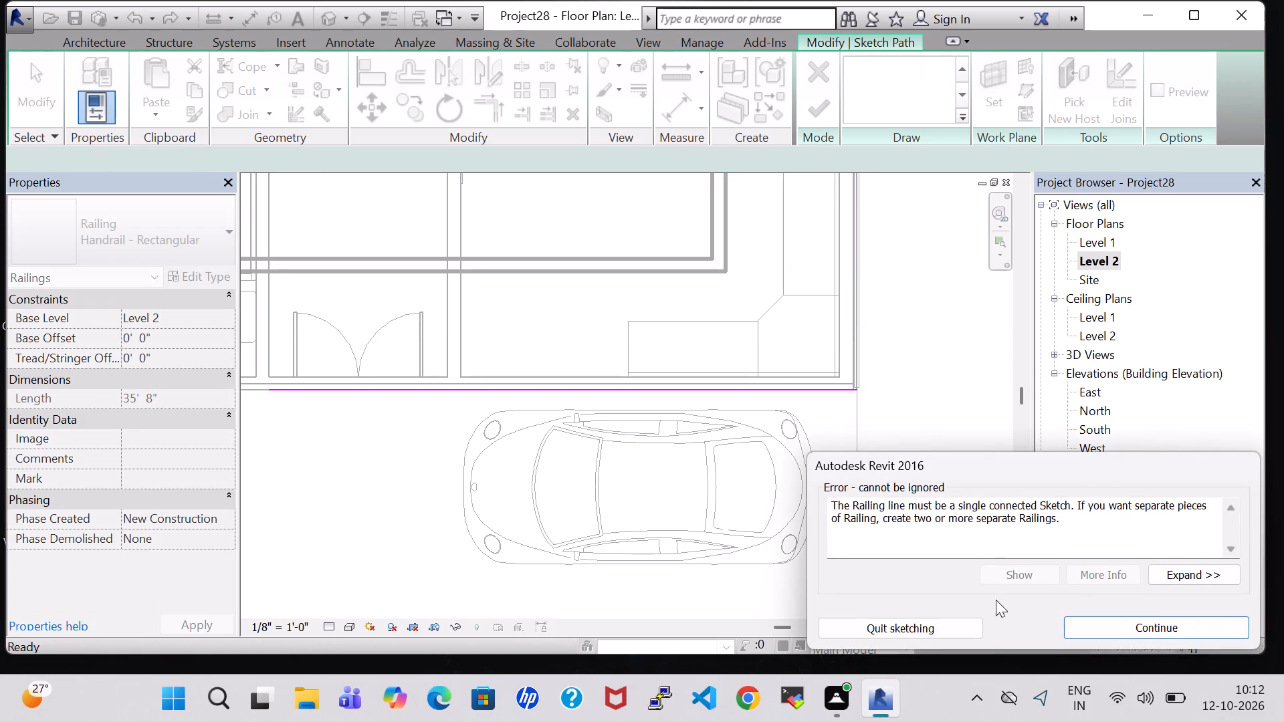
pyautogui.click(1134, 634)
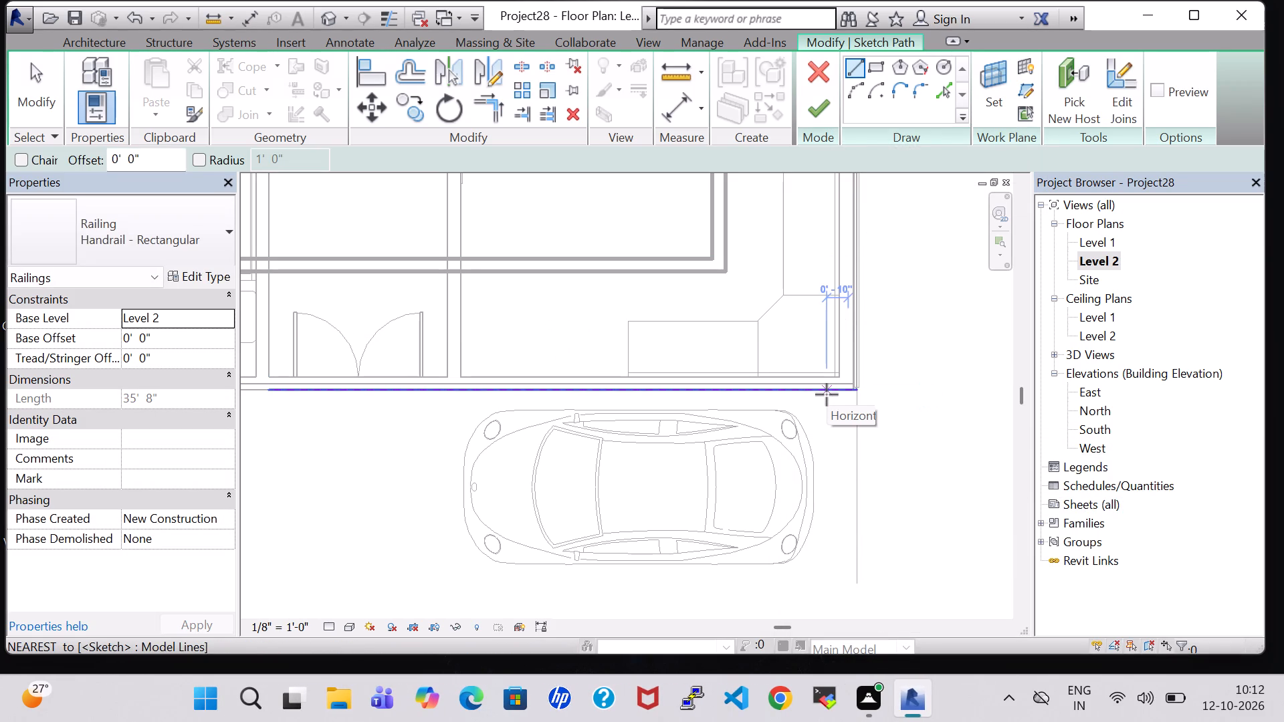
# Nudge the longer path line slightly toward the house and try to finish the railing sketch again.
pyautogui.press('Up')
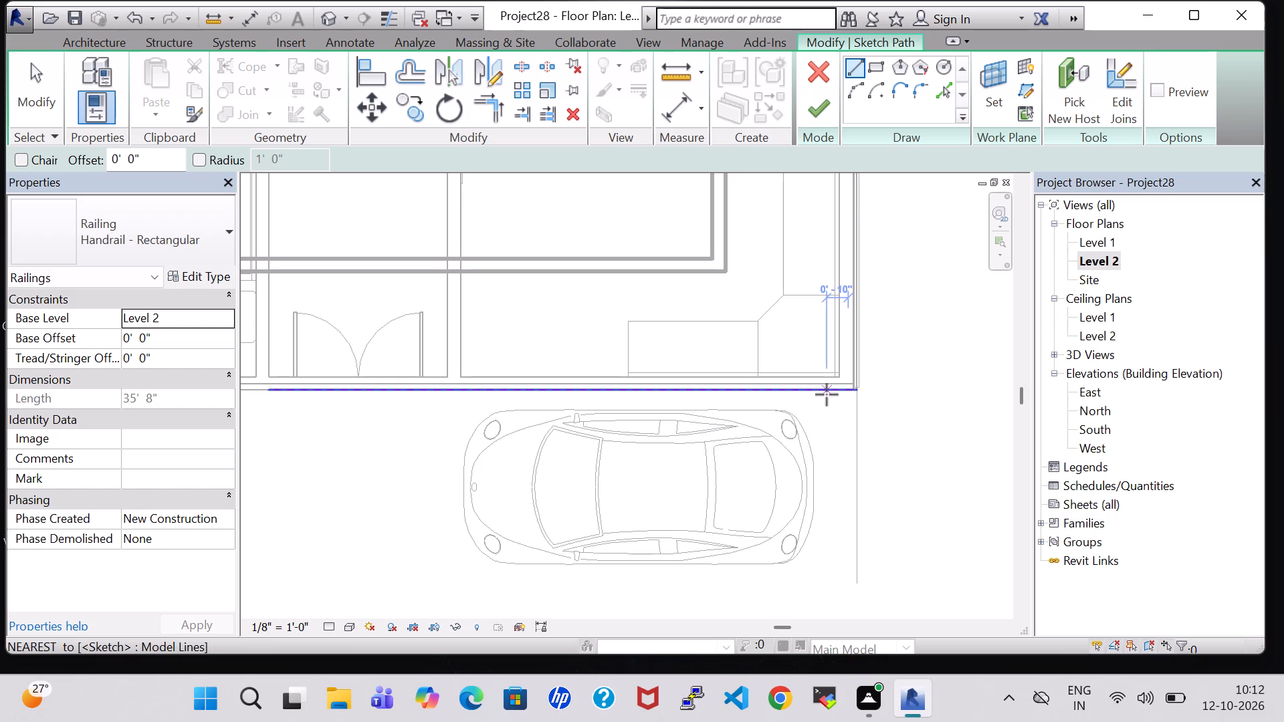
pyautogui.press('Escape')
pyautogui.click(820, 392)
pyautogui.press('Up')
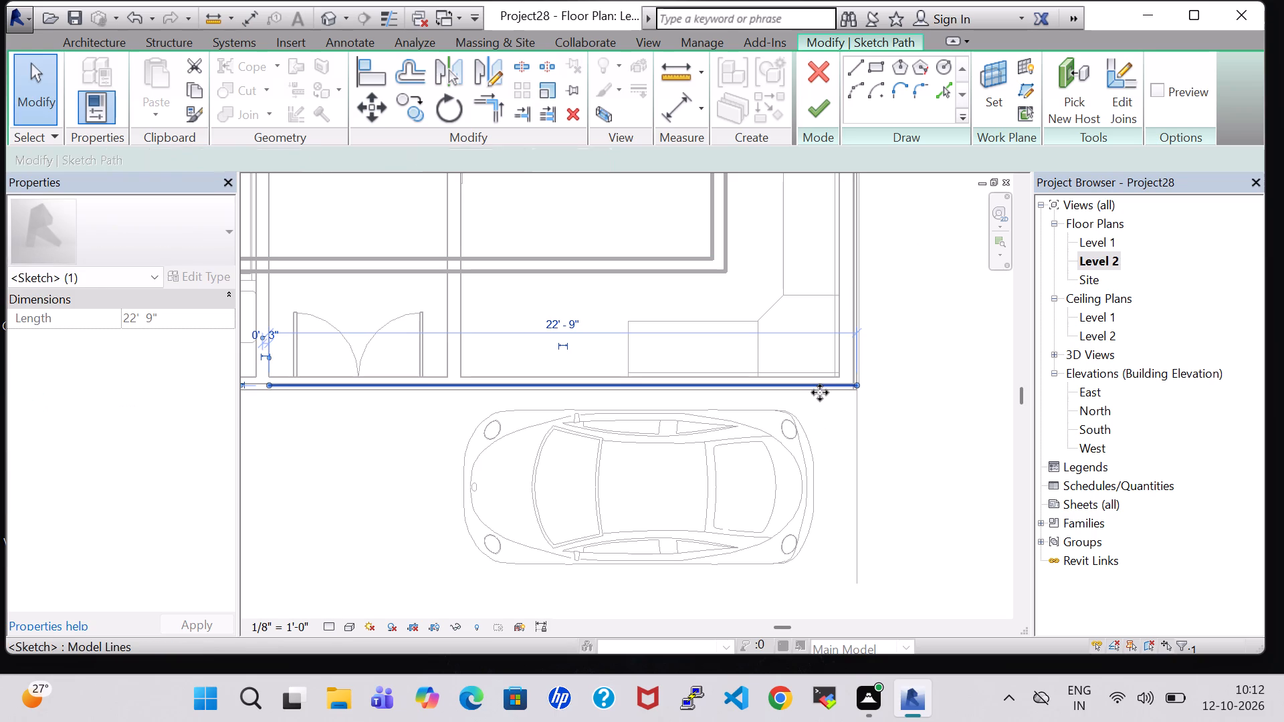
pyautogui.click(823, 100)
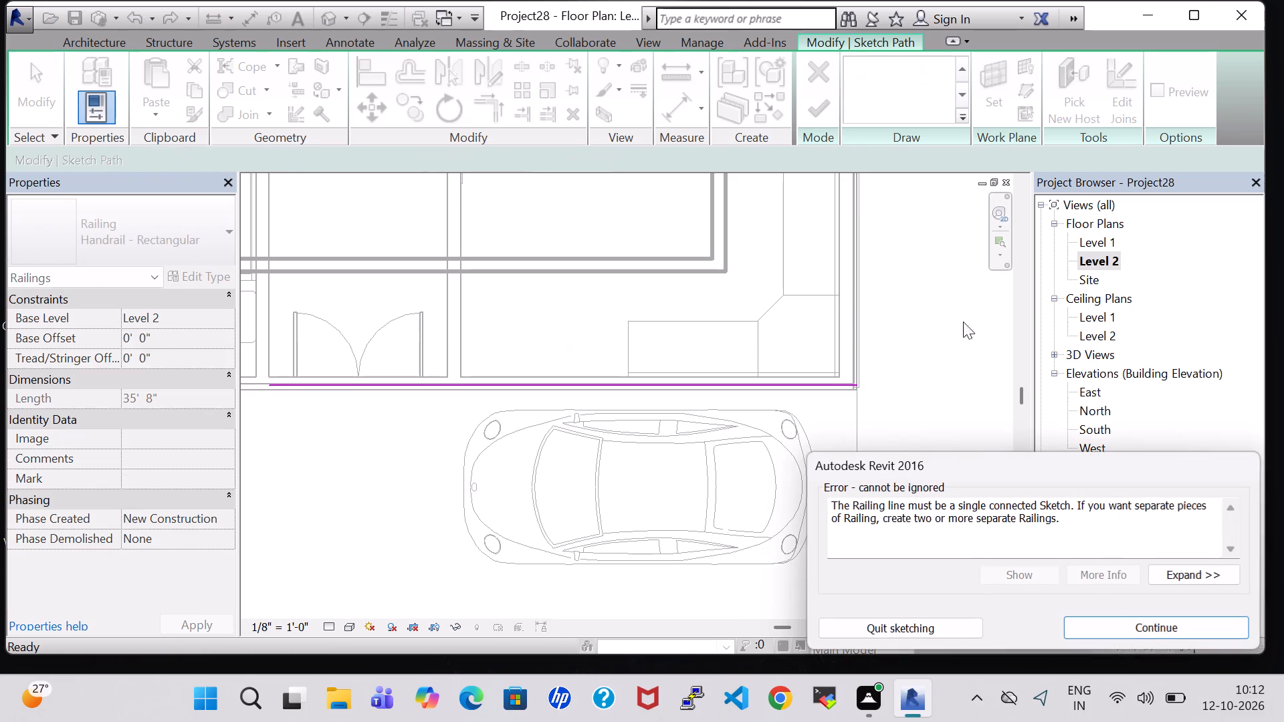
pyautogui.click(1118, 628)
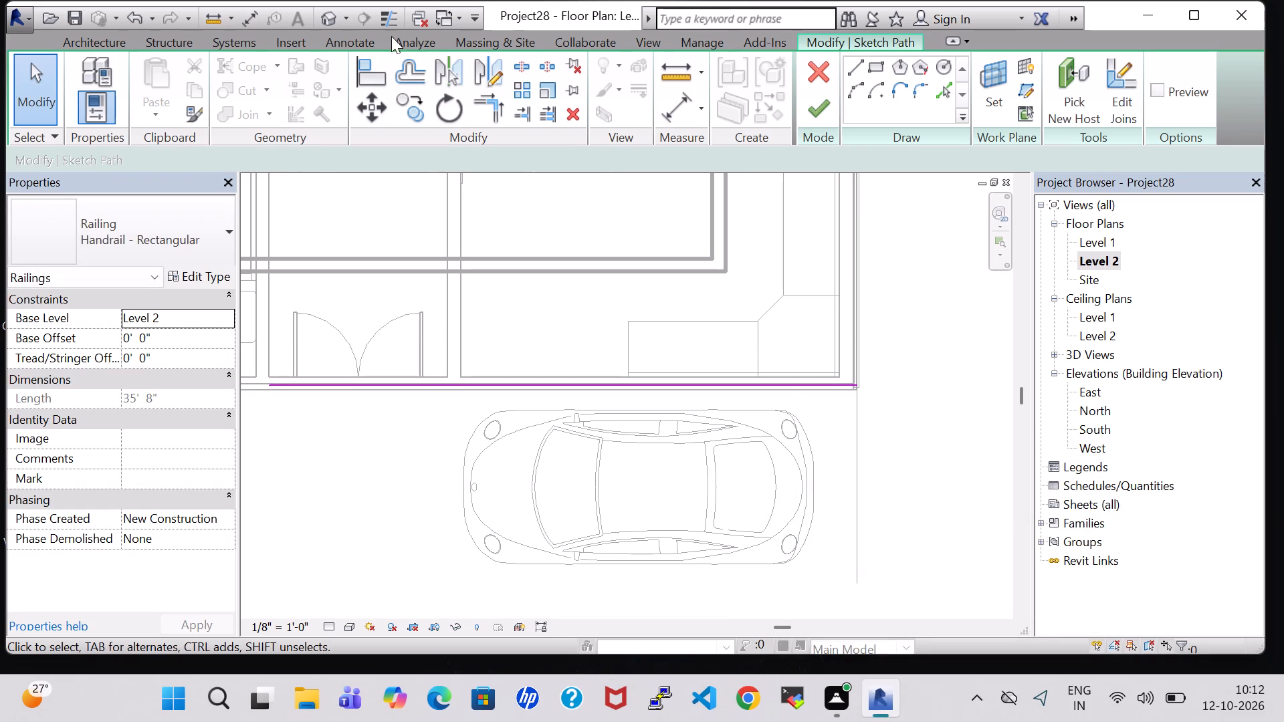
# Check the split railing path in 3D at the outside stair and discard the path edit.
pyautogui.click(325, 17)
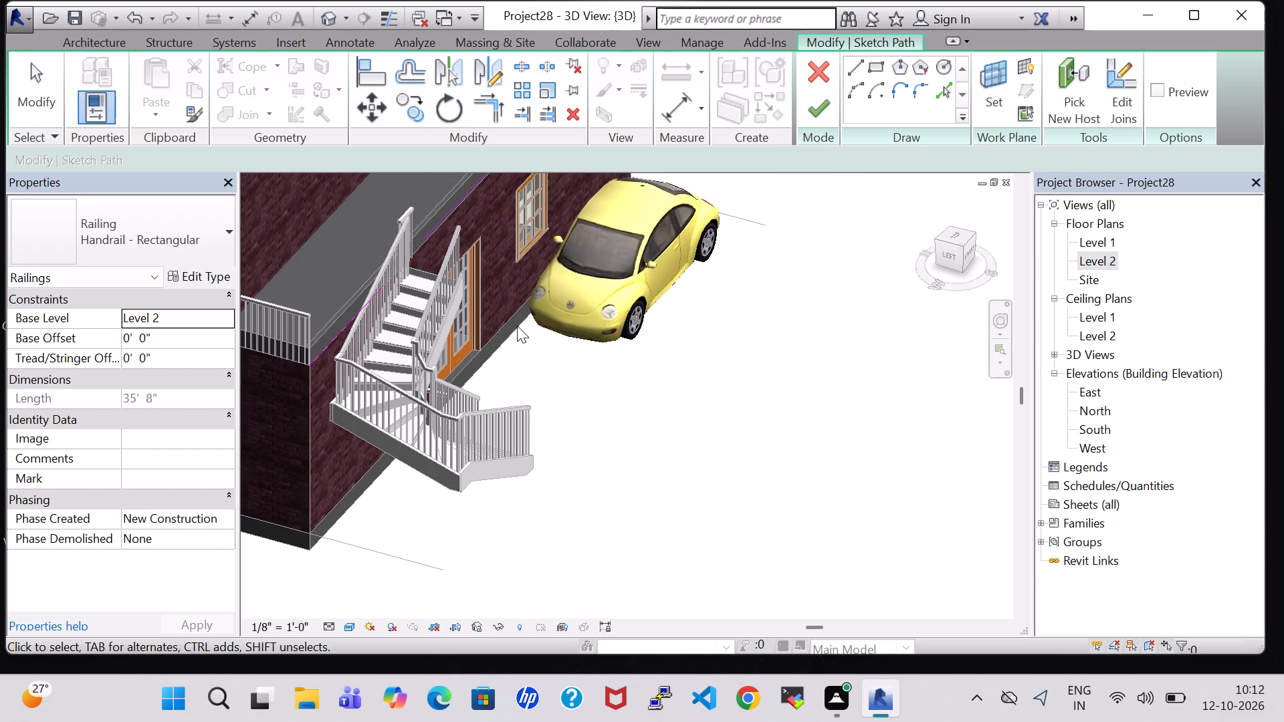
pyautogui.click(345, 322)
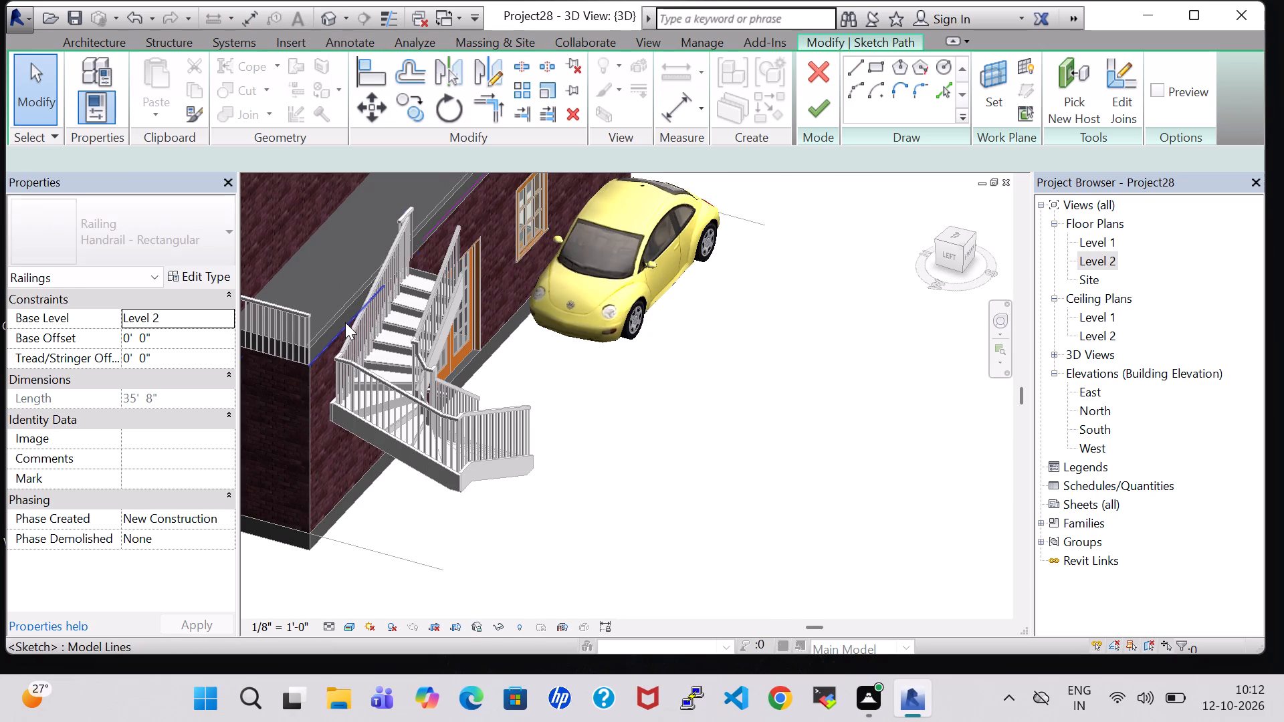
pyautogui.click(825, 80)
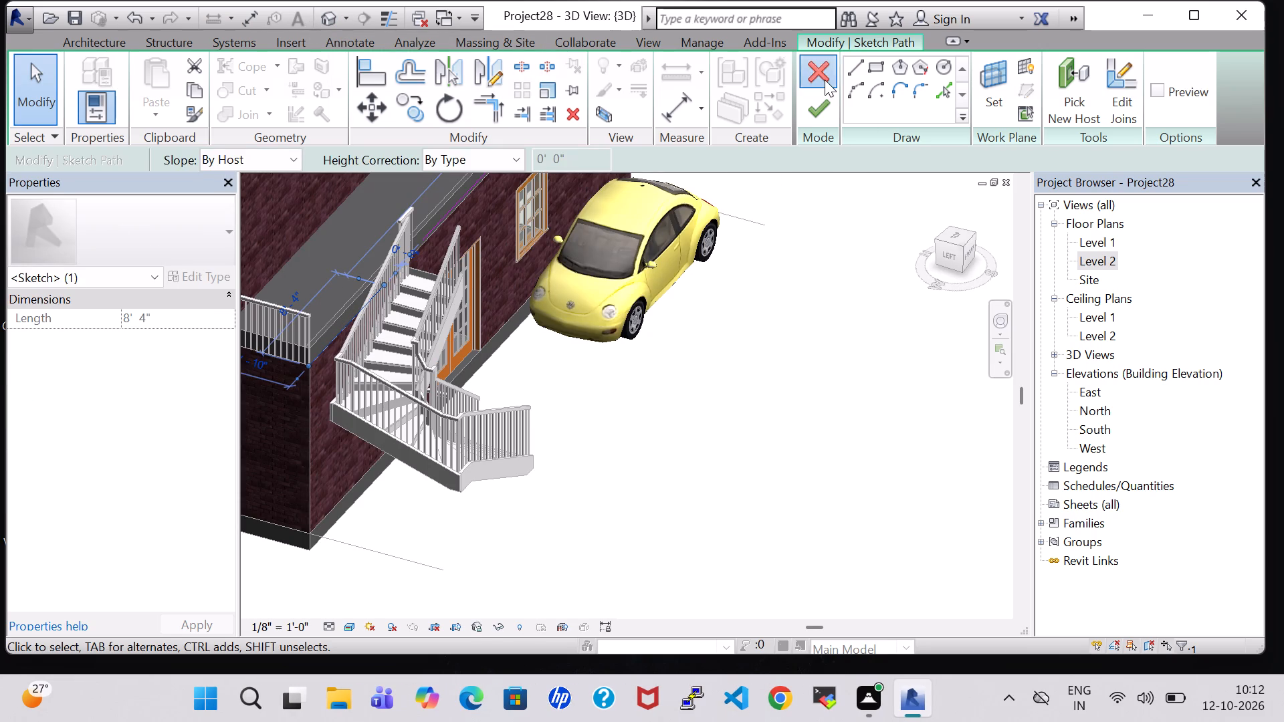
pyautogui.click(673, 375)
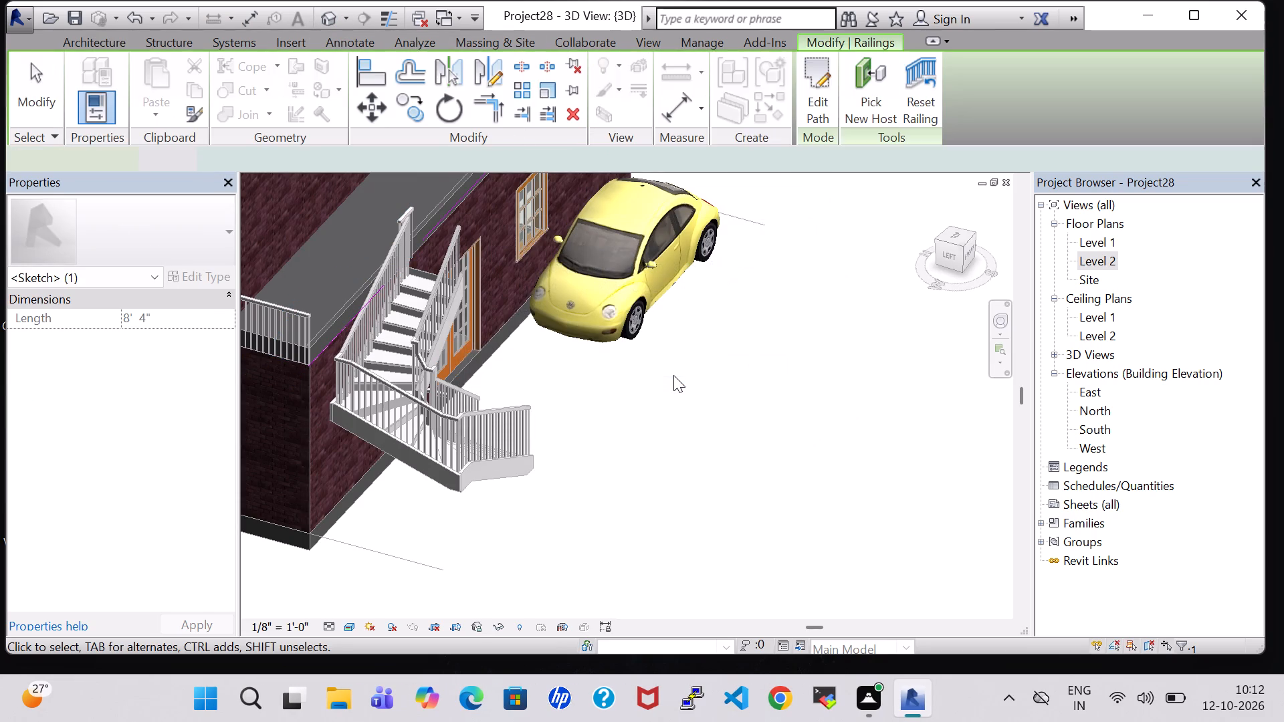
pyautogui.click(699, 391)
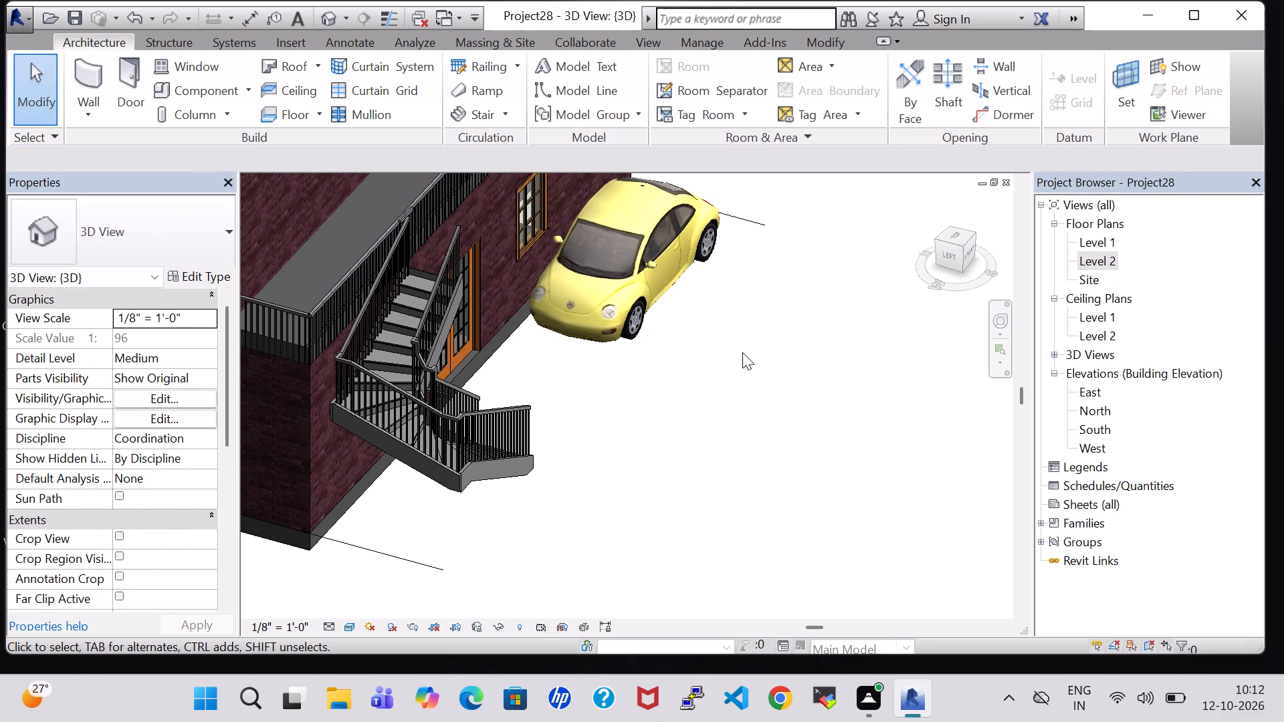
# Examine the Level 2 walls, open partitions and terrace from above in 3D.
pyautogui.keyDown('shift'); pyautogui.scroll(1, 742, 352); pyautogui.keyUp('shift')
pyautogui.keyDown('shift'); pyautogui.moveTo(742, 352); pyautogui.dragTo(604, 503, button='middle'); pyautogui.keyUp('shift')
pyautogui.keyDown('shift'); pyautogui.moveTo(599, 471); pyautogui.dragTo(590, 444, button='middle'); pyautogui.keyUp('shift')
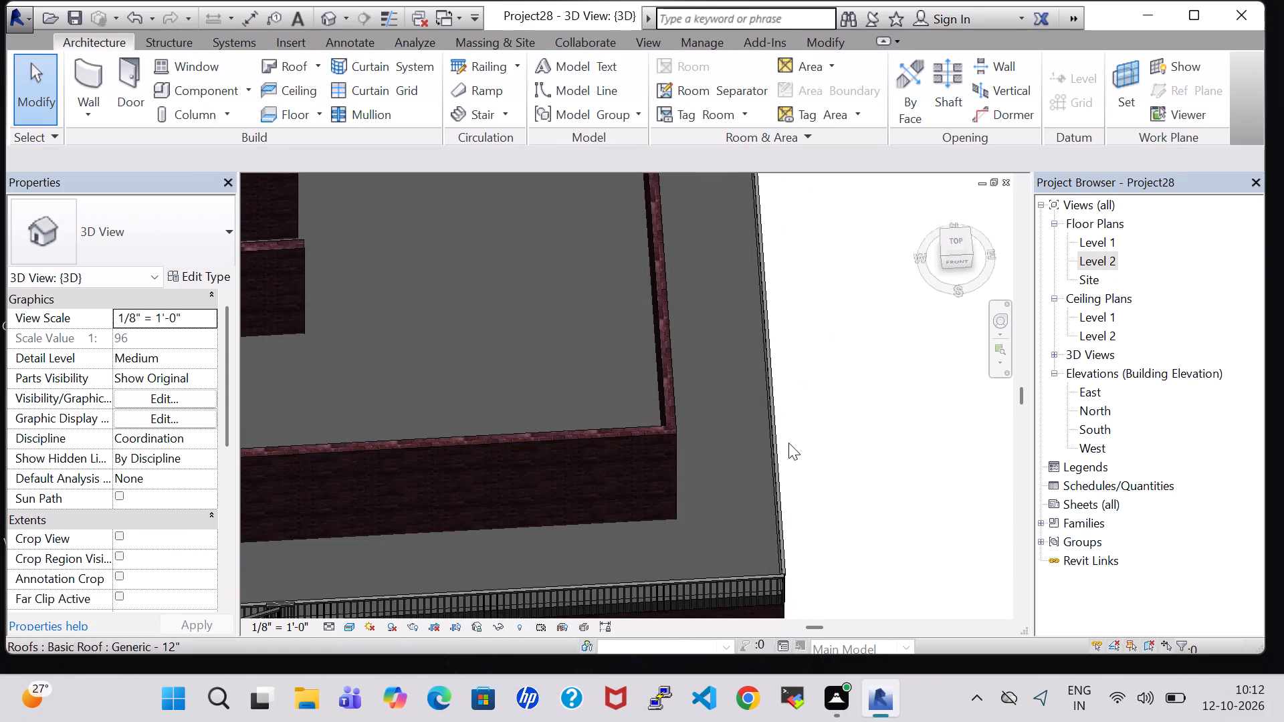
pyautogui.keyDown('shift'); pyautogui.moveTo(791, 443); pyautogui.dragTo(766, 424, button='middle'); pyautogui.keyUp('shift')
pyautogui.moveTo(866, 273); pyautogui.dragTo(805, 693, button='middle')
pyautogui.scroll(1, 866, 273)
pyautogui.scroll(-6, 831, 447)
pyautogui.moveTo(831, 447); pyautogui.dragTo(860, 347, button='middle')
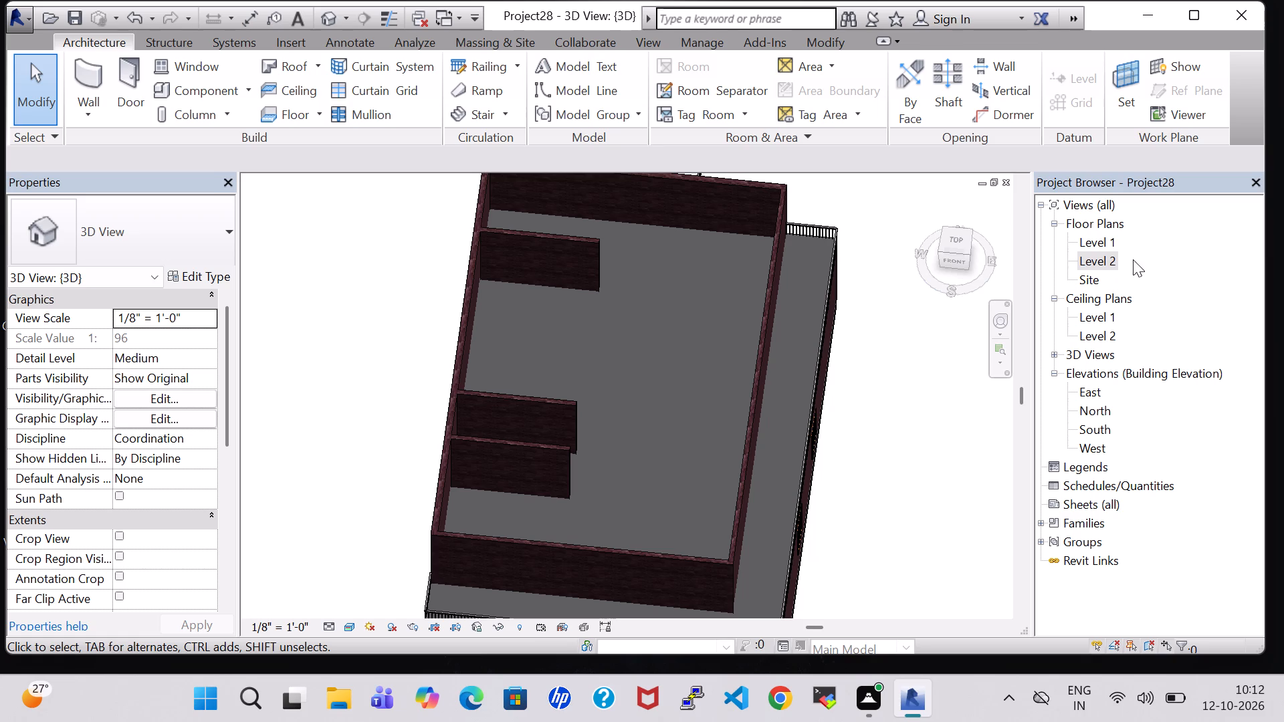
# On the Level 2 plan, draw a 10'-high INNER WALL 6" from the rear wall to the front wall, closing the open ends of the short partitions.
pyautogui.doubleClick(1087, 265)
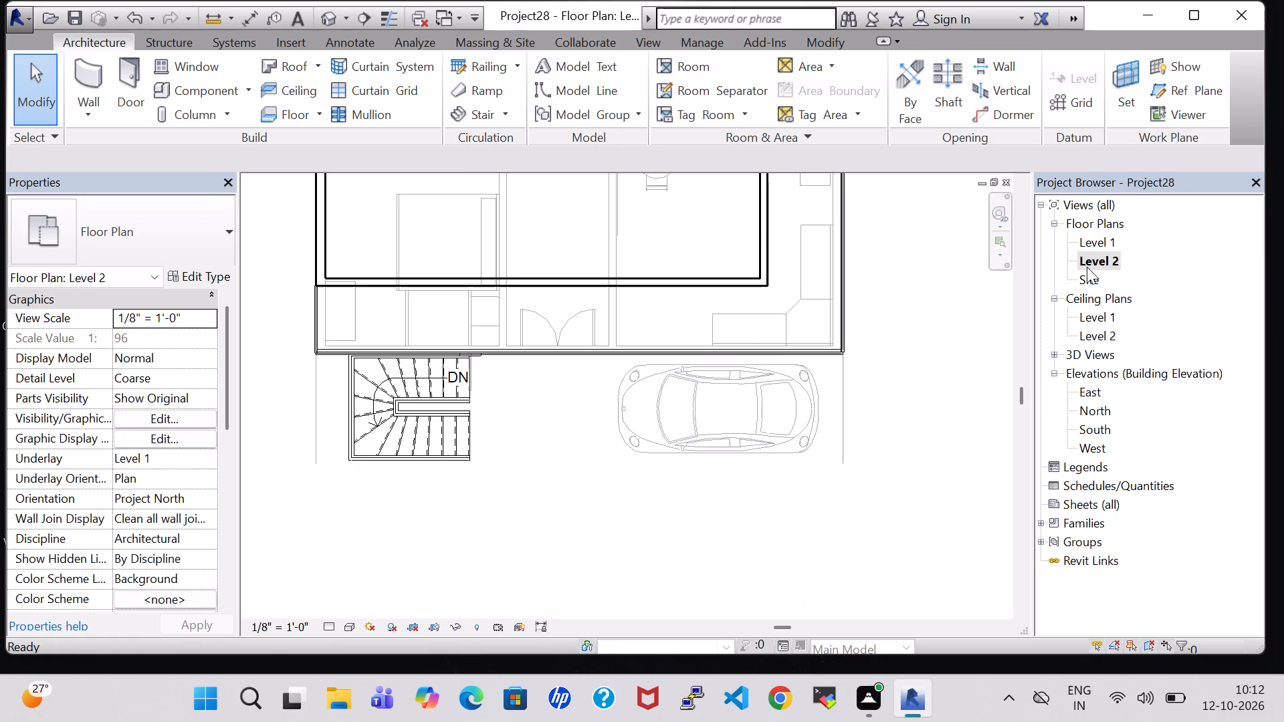
pyautogui.scroll(-3, 950, 327)
pyautogui.moveTo(950, 331); pyautogui.dragTo(988, 646, button='middle')
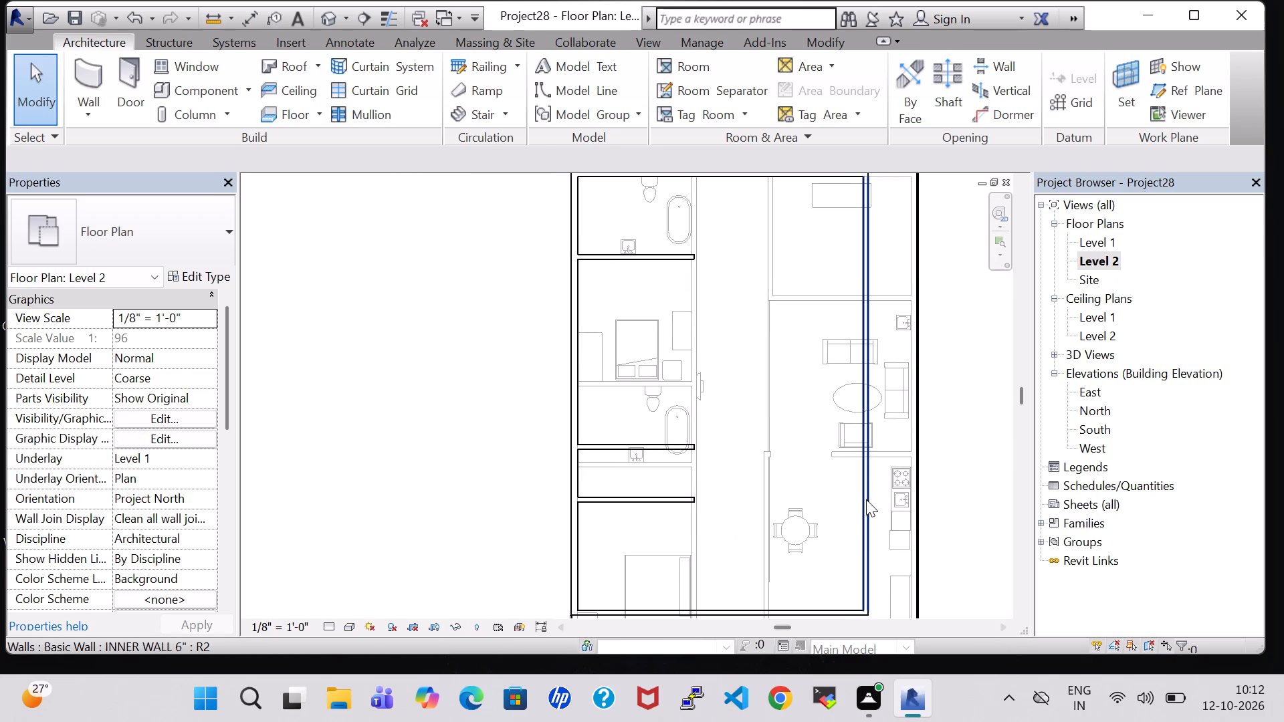
pyautogui.click(86, 76)
pyautogui.scroll(-1, 695, 241)
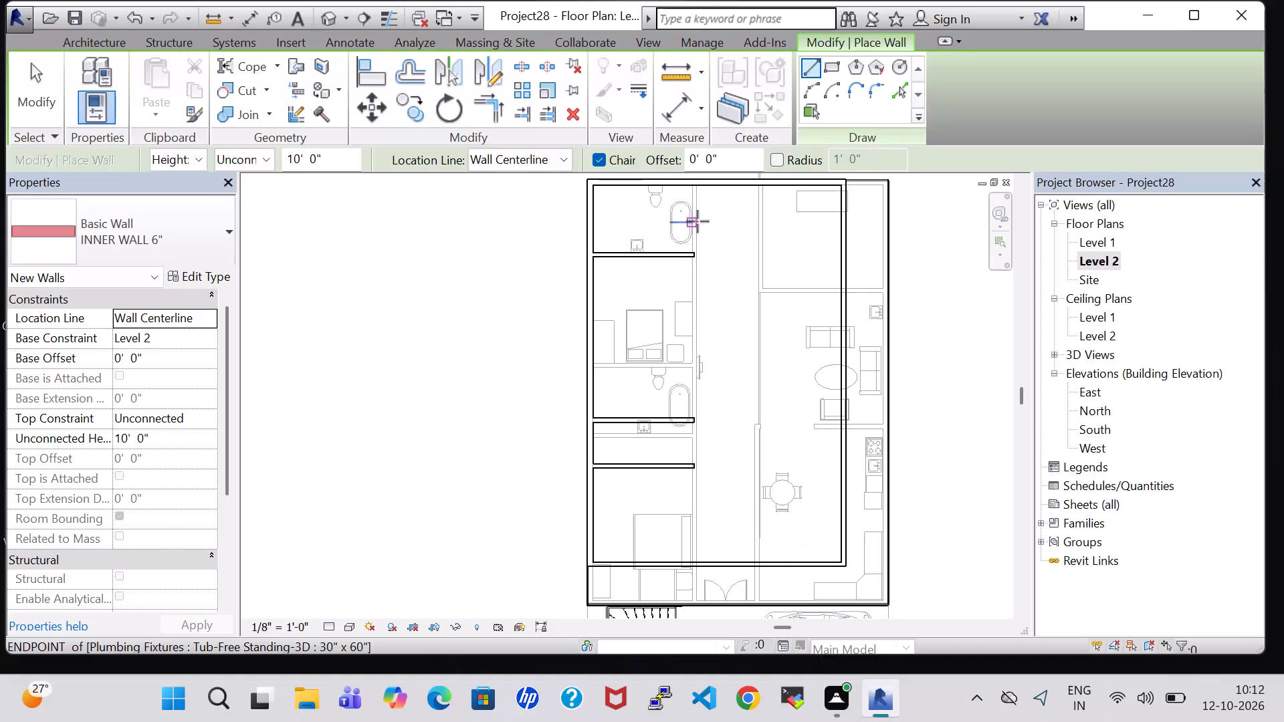
pyautogui.click(695, 187)
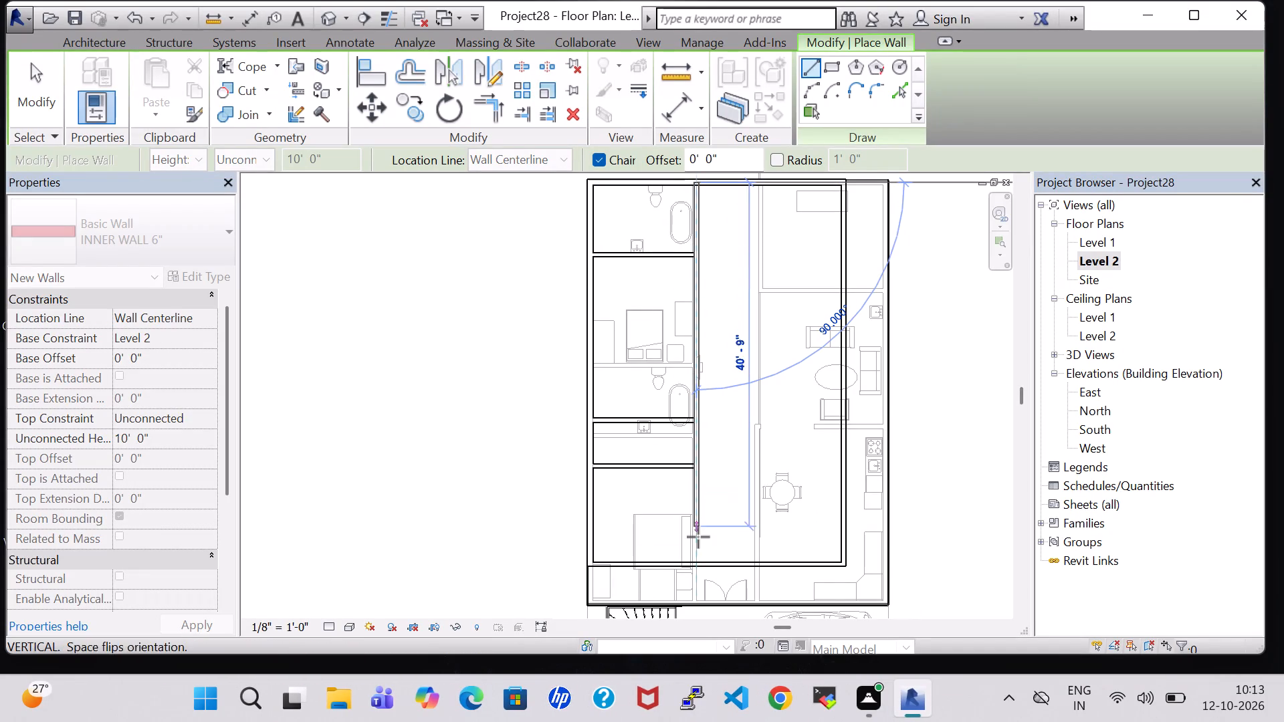
pyautogui.click(698, 564)
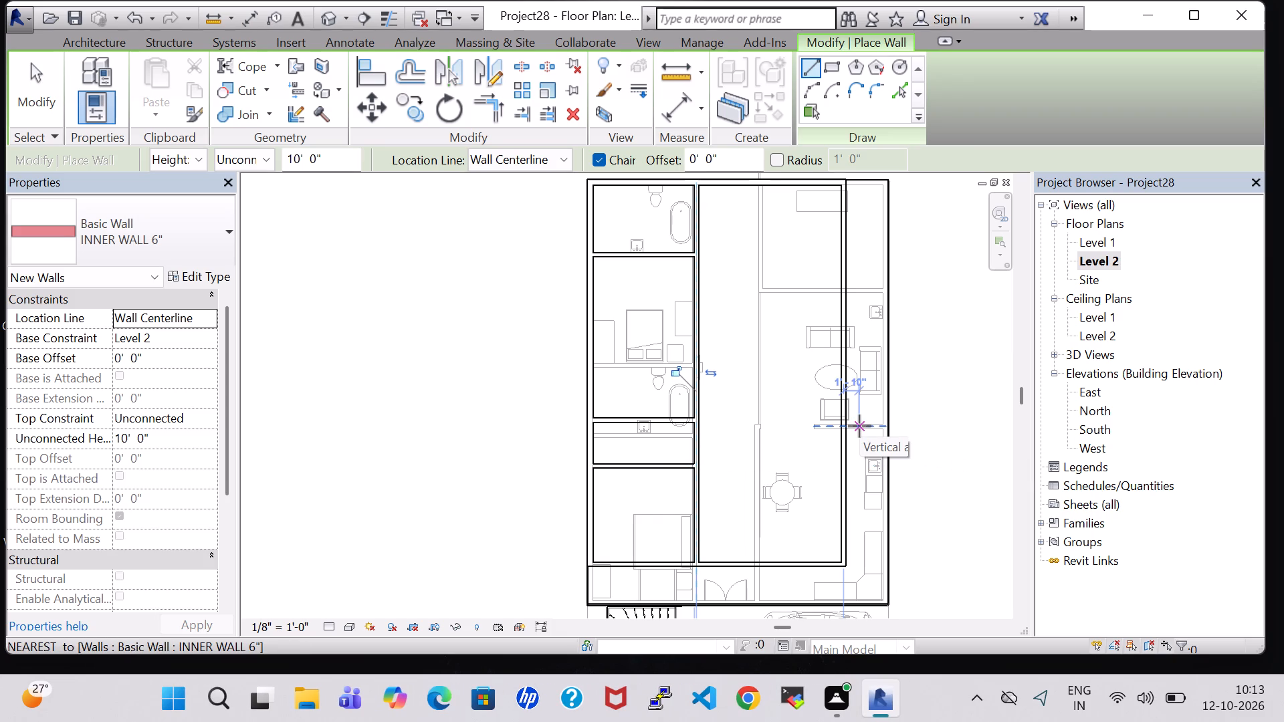
pyautogui.press('Escape')
pyautogui.press('Escape')
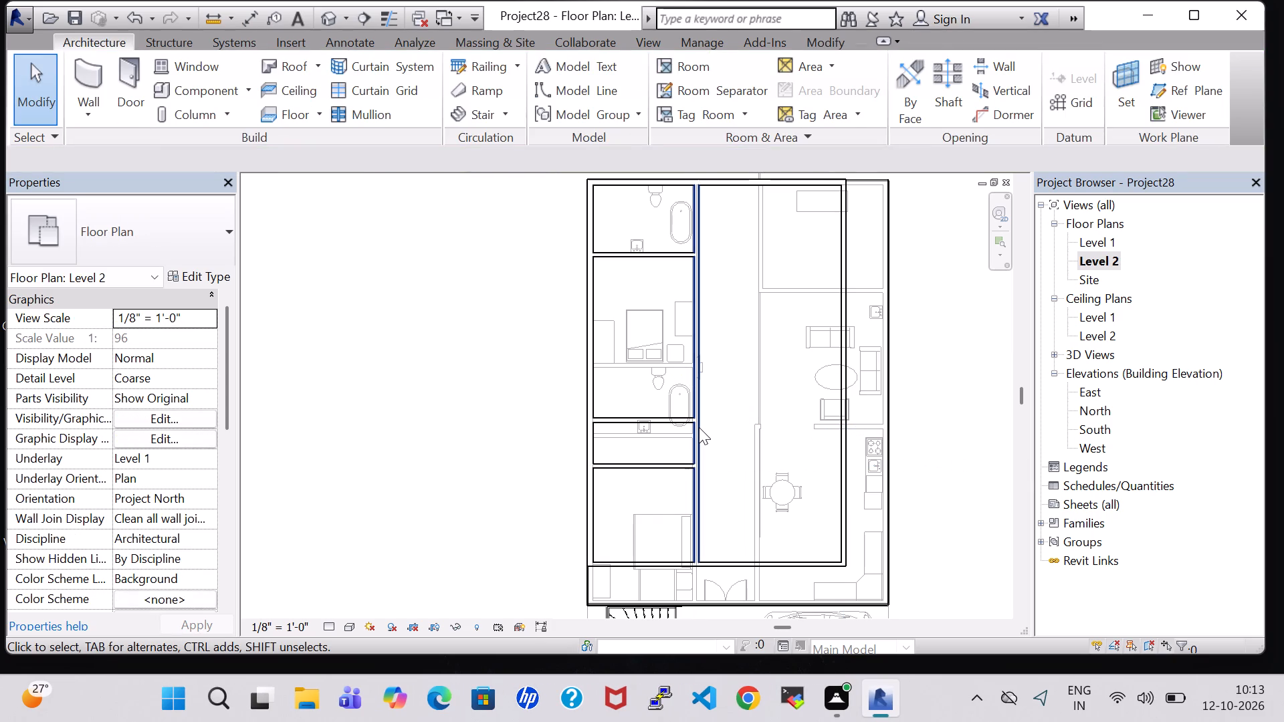
# Shift the long partition wall east to about 13'-11" from the east outer wall, widening the rooms on the west side.
pyautogui.click(699, 427)
pyautogui.press('Right')
pyautogui.press('Right')
pyautogui.press('Right')
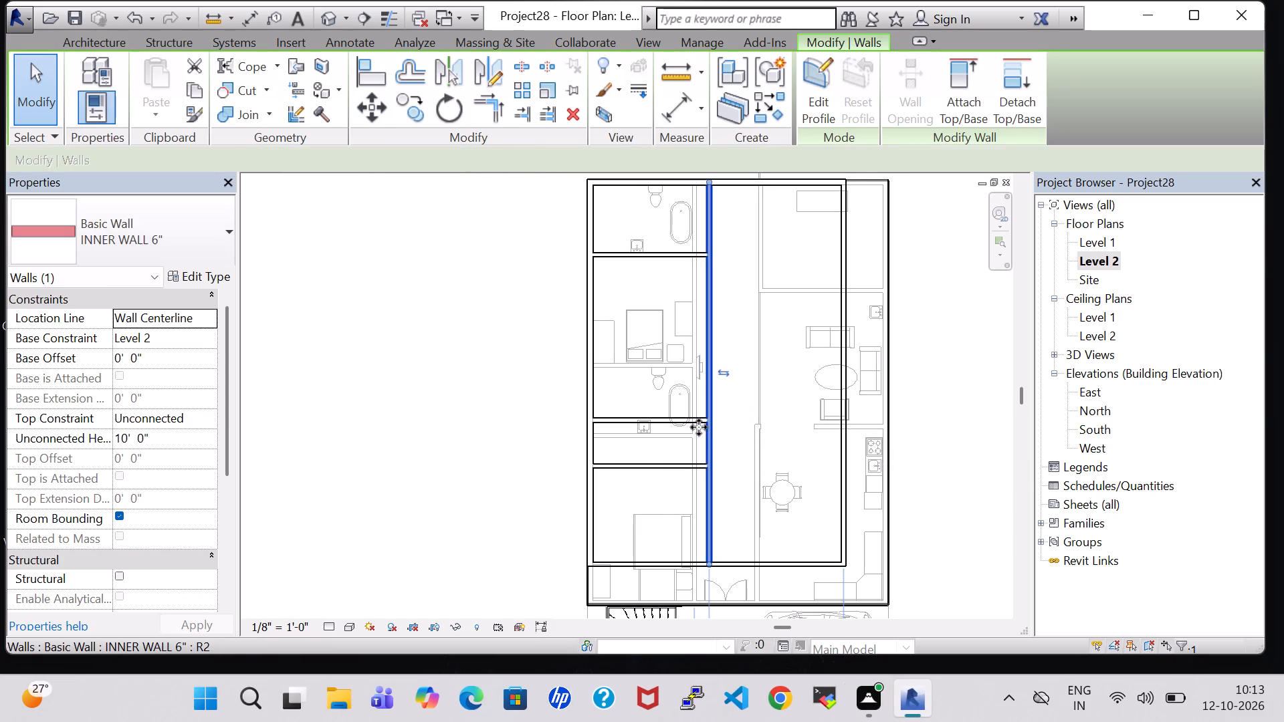
pyautogui.click(728, 439)
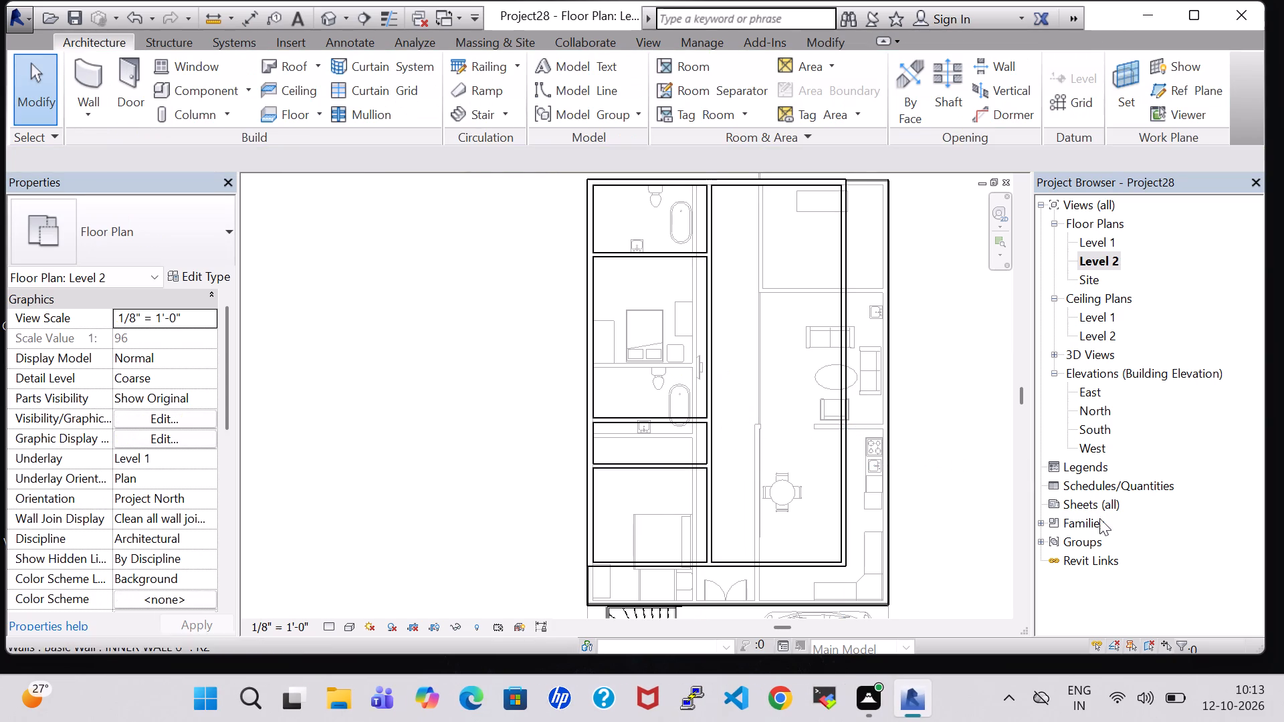
pyautogui.click(84, 82)
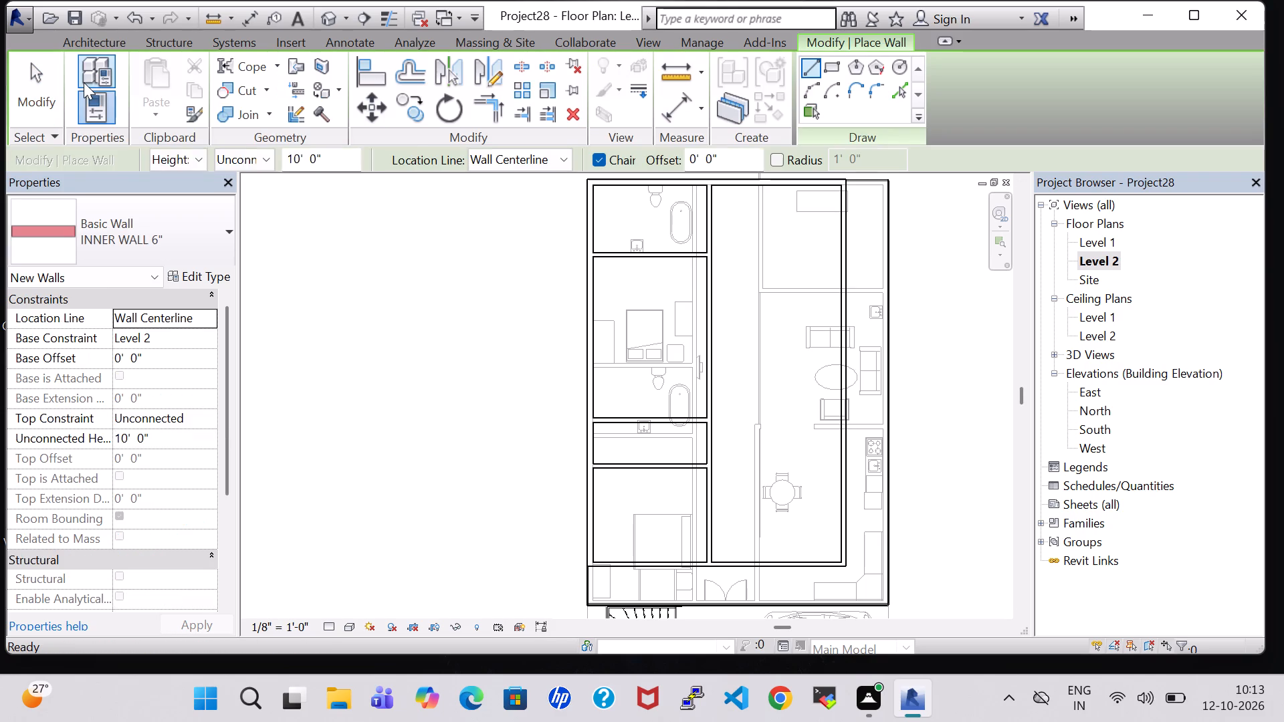
pyautogui.press('Escape')
pyautogui.click(712, 497)
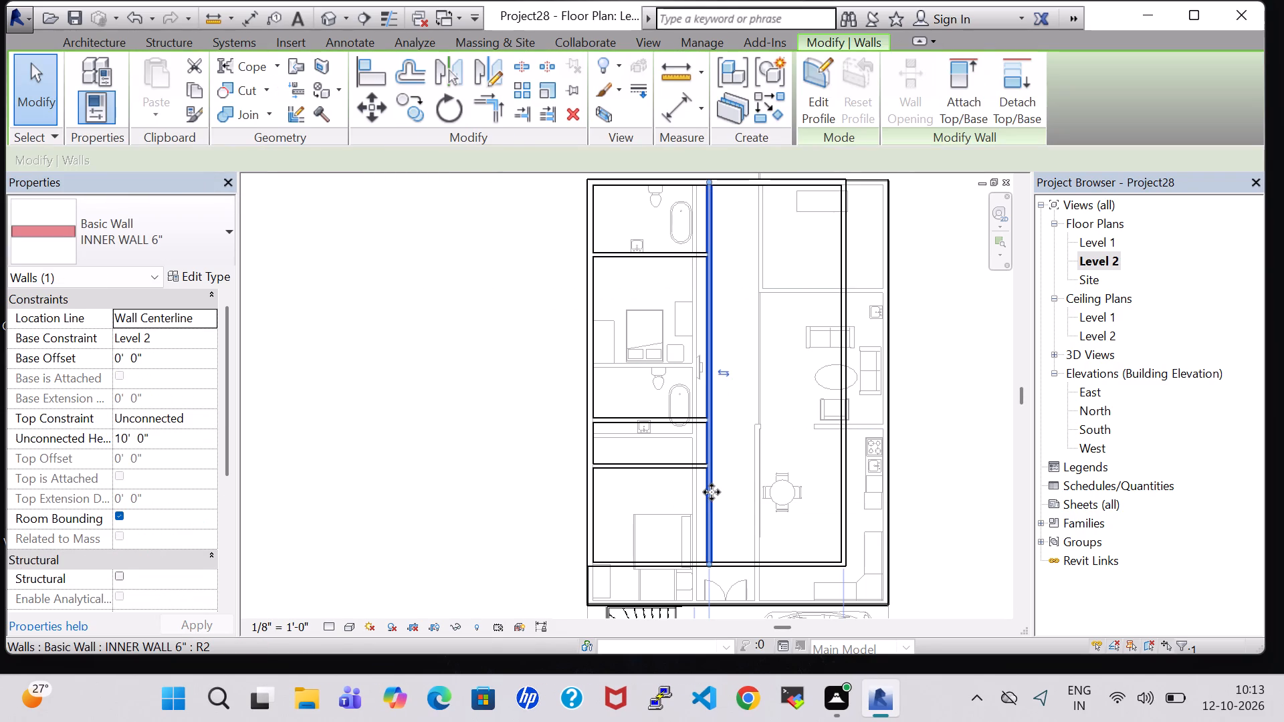
pyautogui.press('Right')
pyautogui.press('Right')
pyautogui.press('Right')
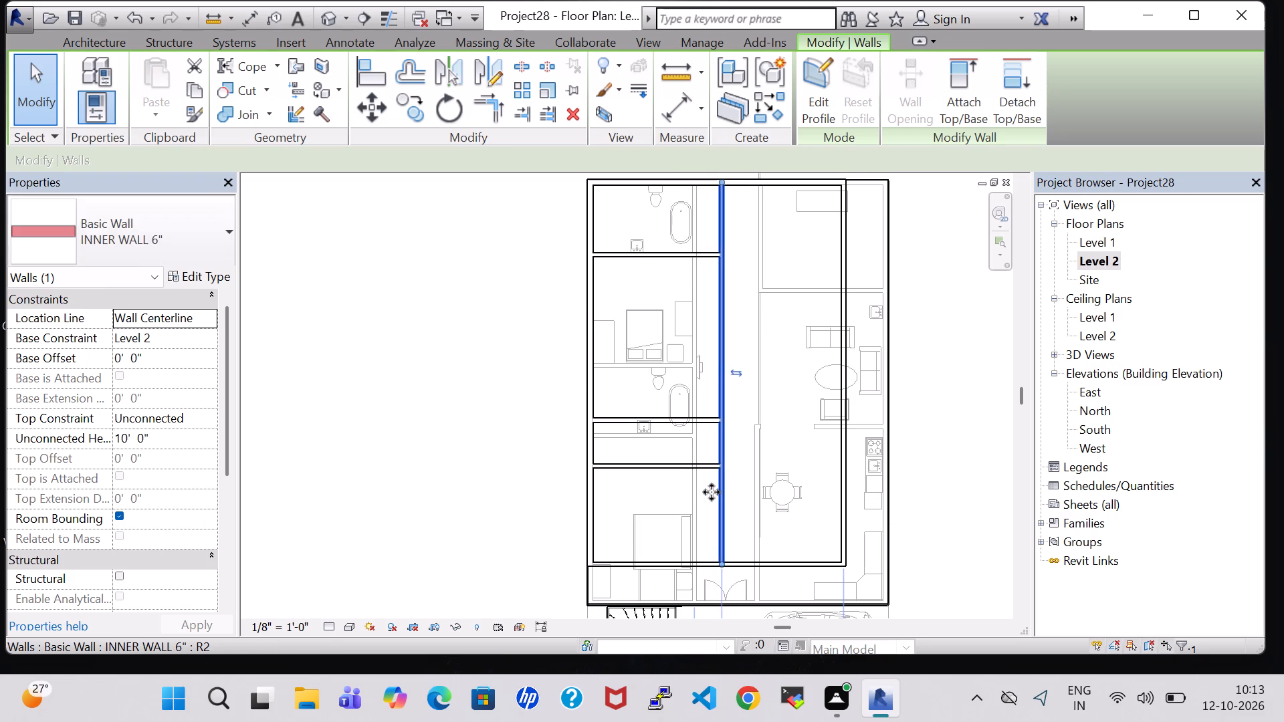
pyautogui.press('Right')
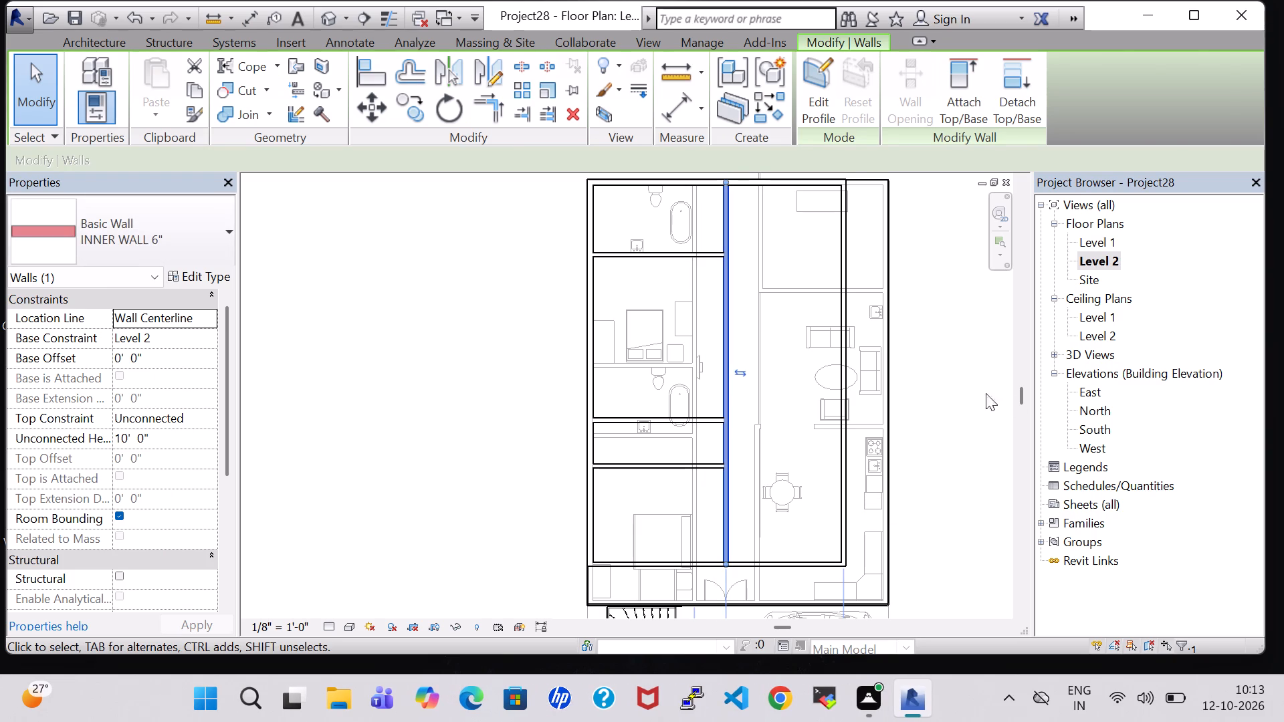
pyautogui.click(971, 403)
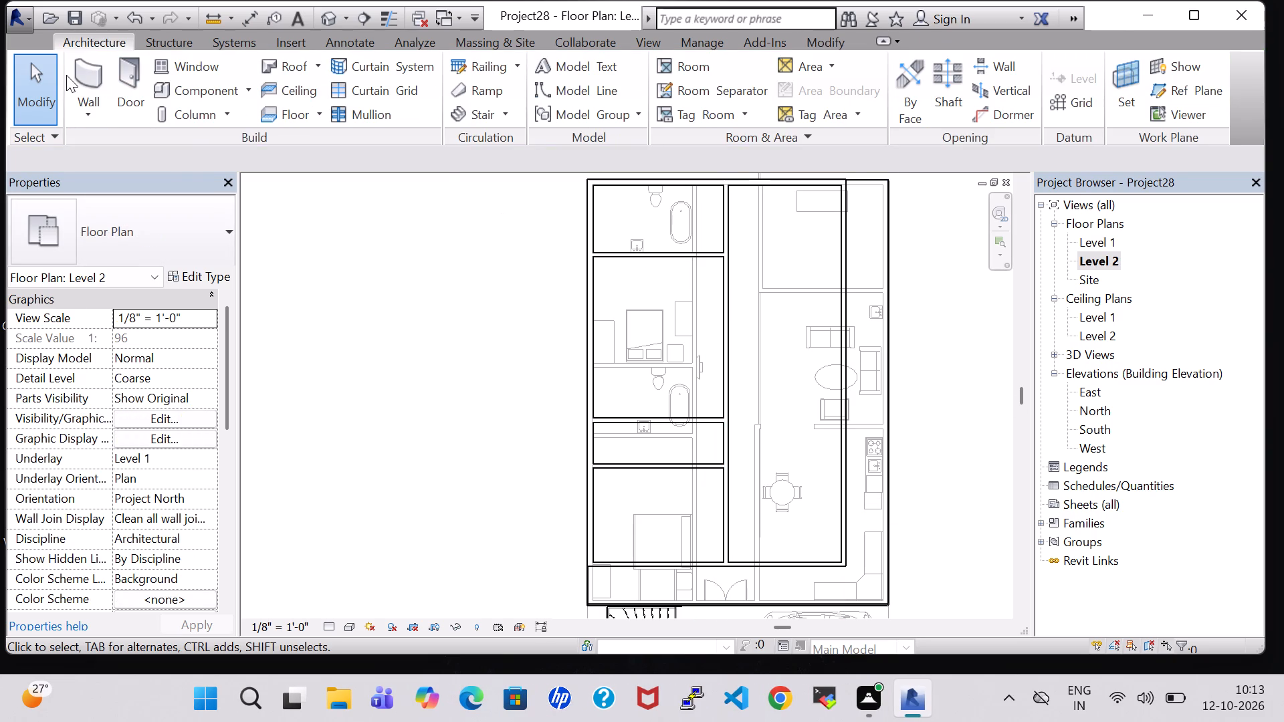
# Draw three 10'-high INNER WALL 6" cross walls from the long partition to the east outer wall, about 7'-6", 21'-6" and 29'-8" from the front wall.
pyautogui.click(74, 75)
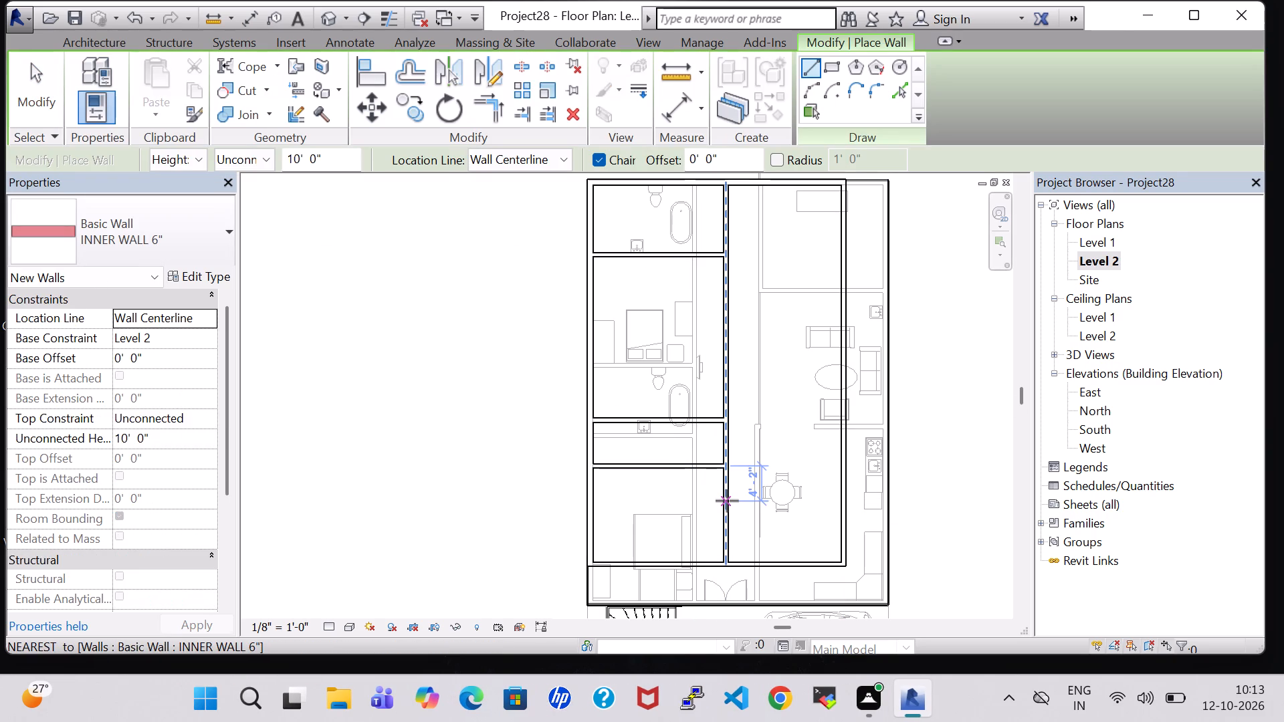
pyautogui.click(727, 501)
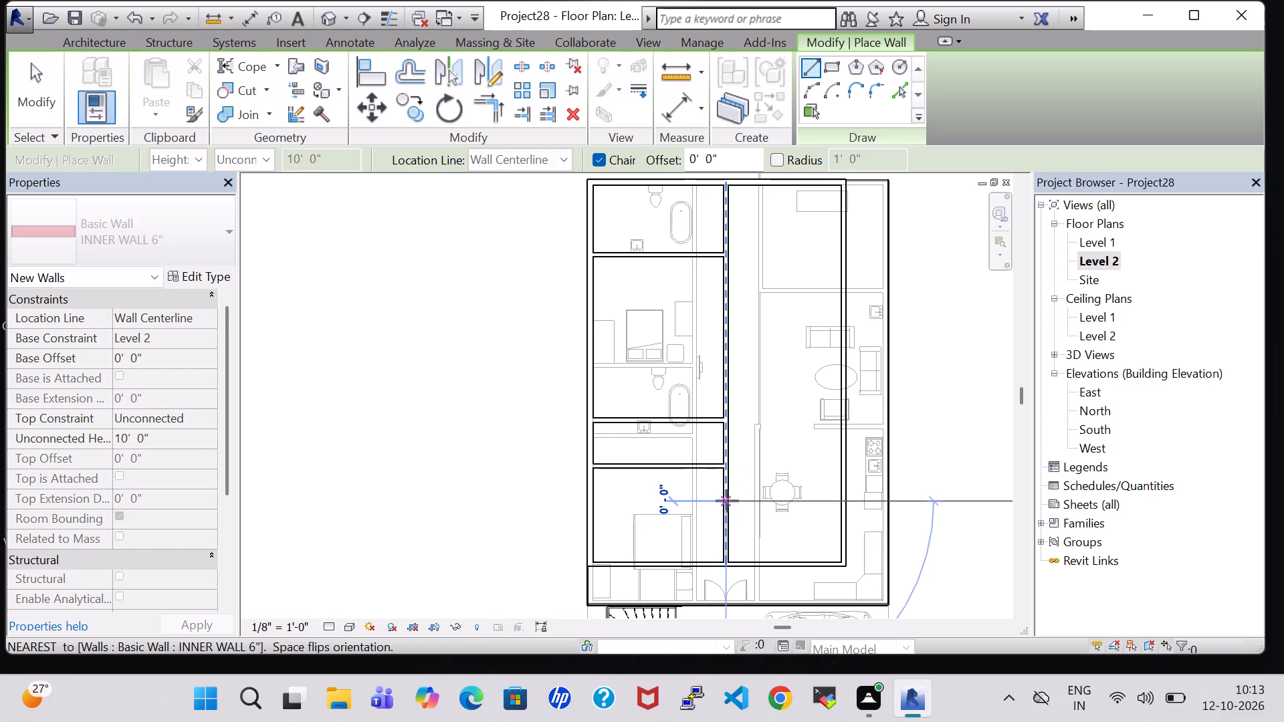
pyautogui.click(840, 495)
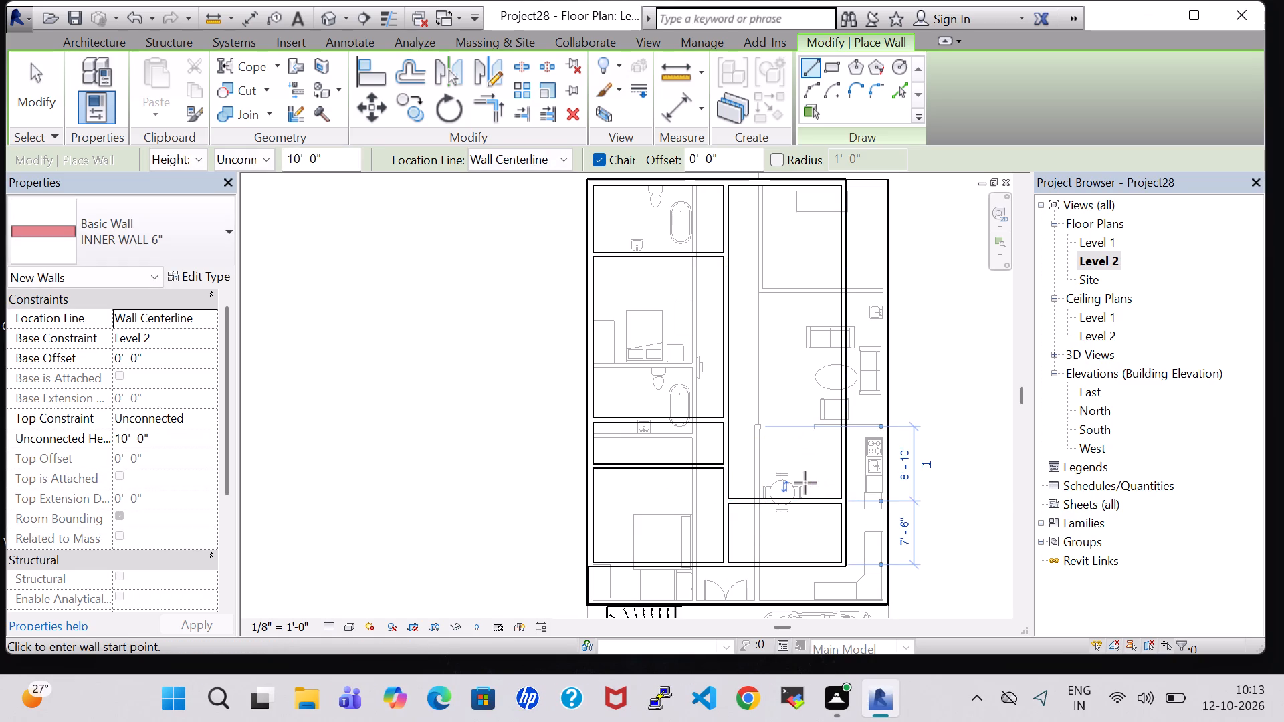
pyautogui.click(724, 383)
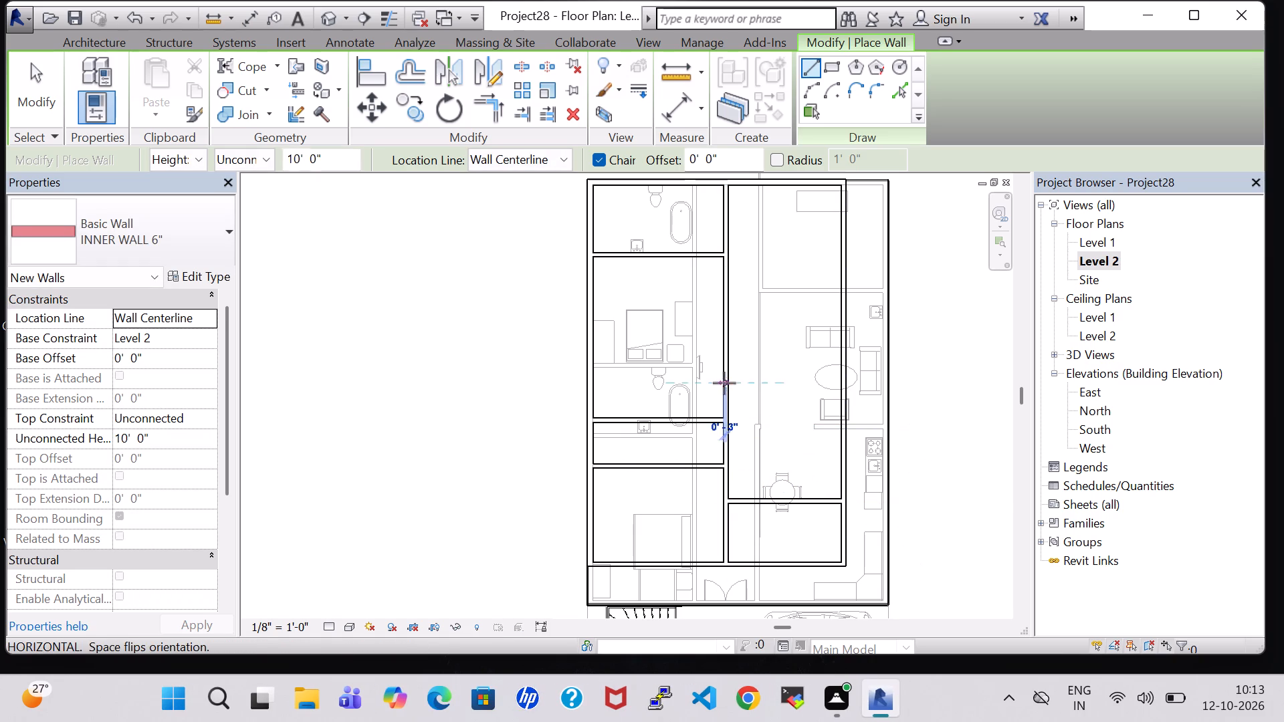
pyautogui.click(845, 386)
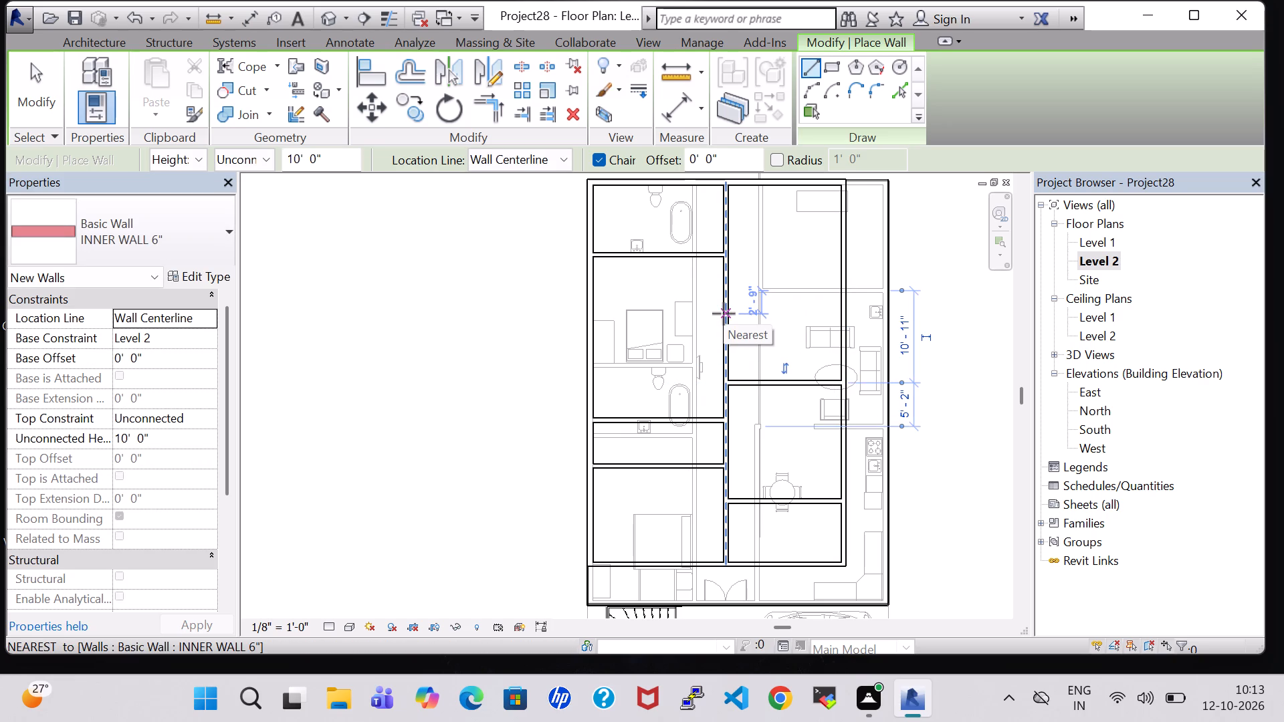
pyautogui.click(724, 314)
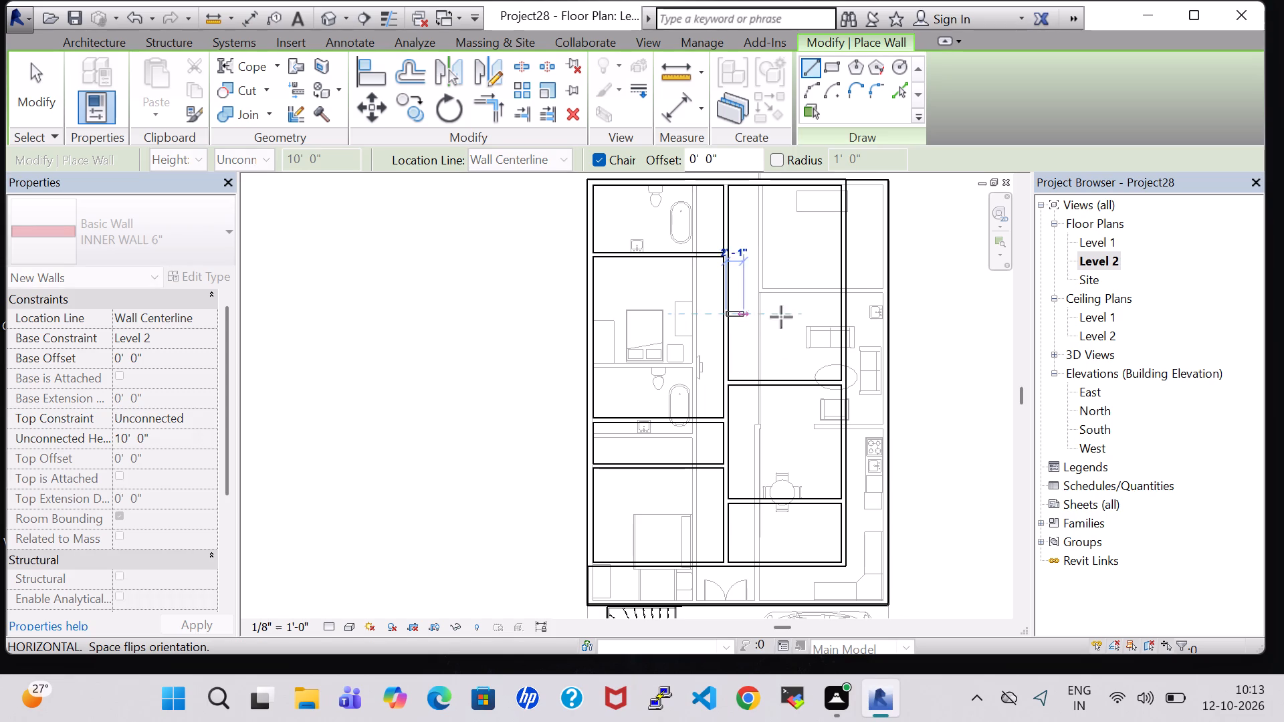
pyautogui.click(843, 306)
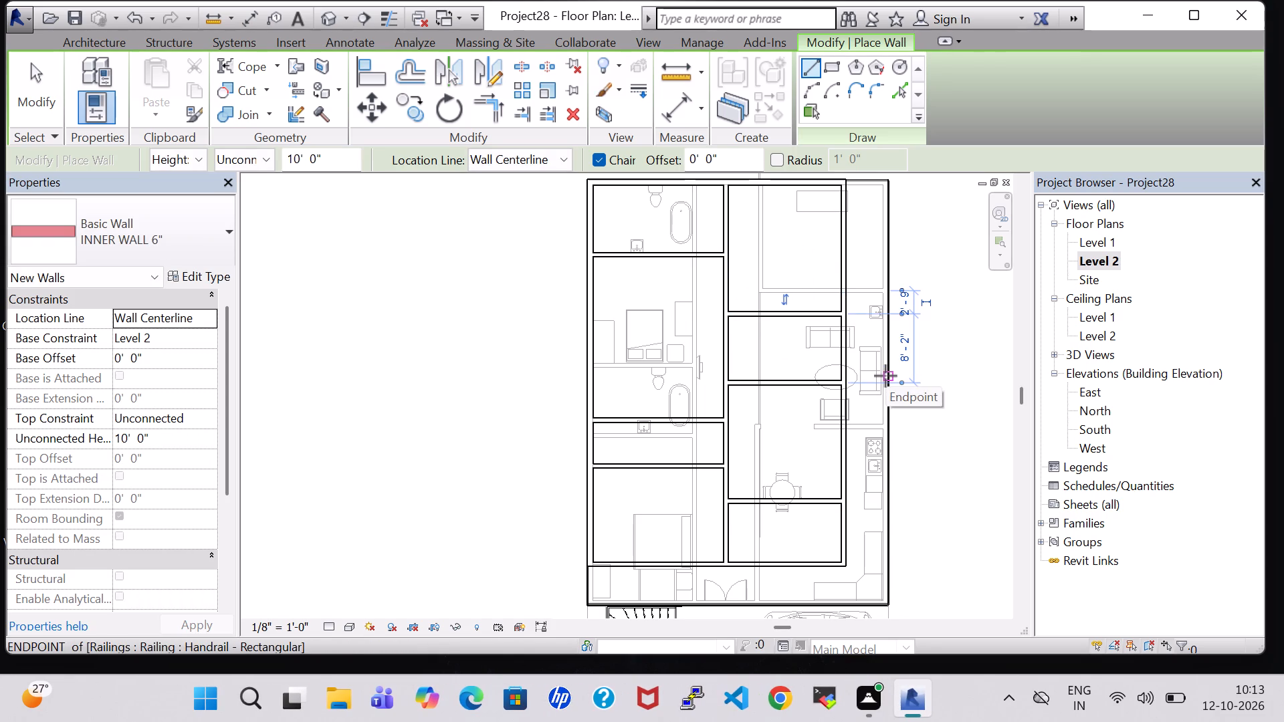
pyautogui.press('Escape')
pyautogui.press('Escape')
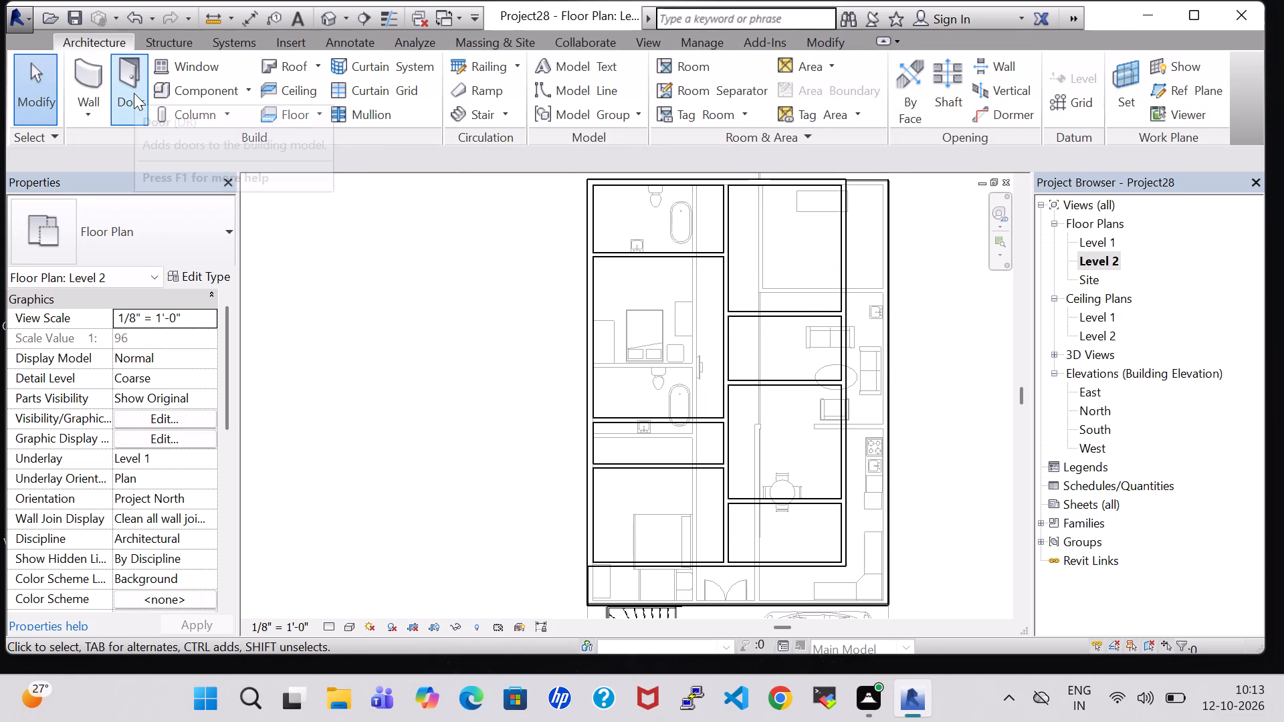
# Place Single-Flush 30" x 80" doors at the west end of the rear bathroom-bedroom wall and at the bedroom's north end in the long partition.
pyautogui.click(134, 93)
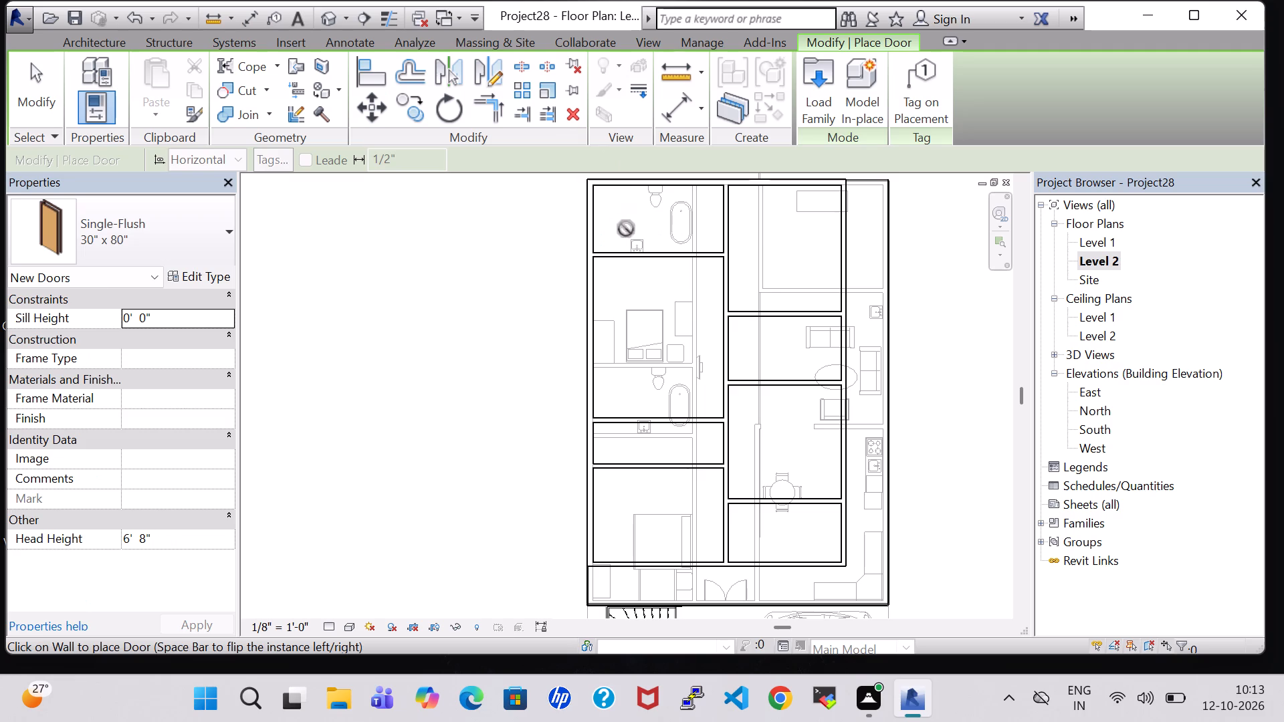
pyautogui.press('space')
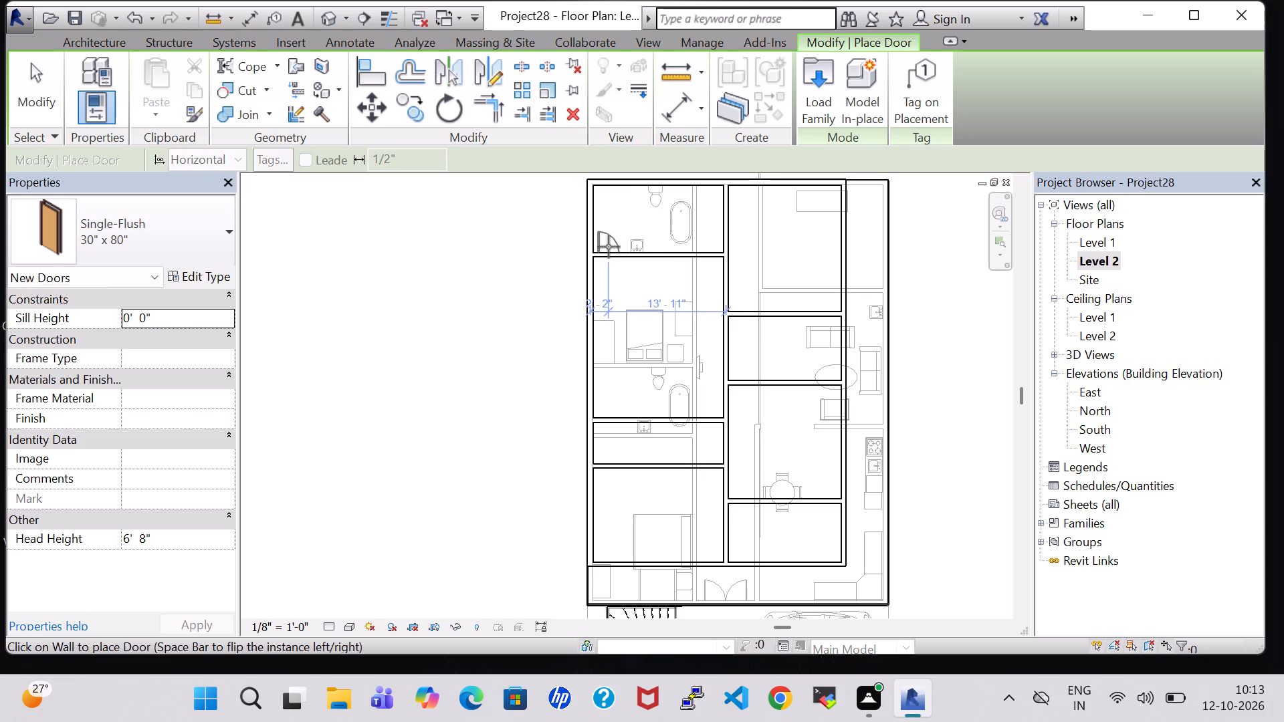
pyautogui.scroll(5, 609, 247)
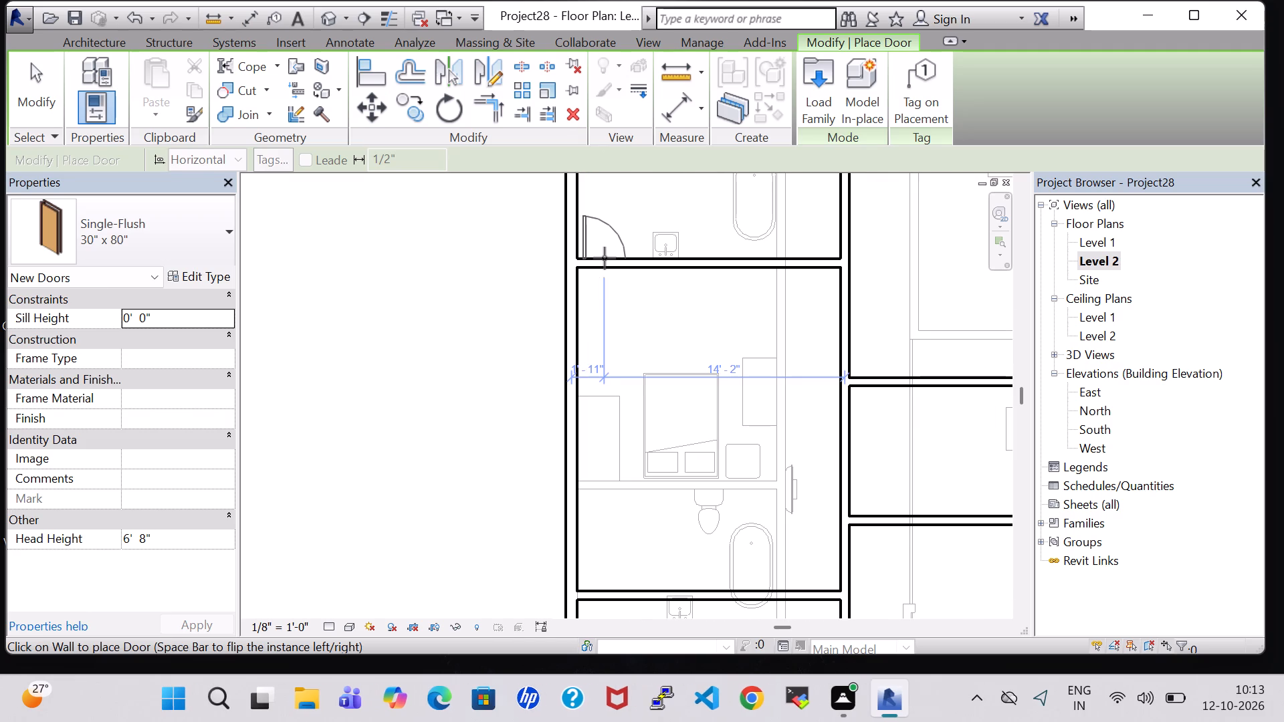
pyautogui.click(605, 258)
pyautogui.scroll(-3, 628, 330)
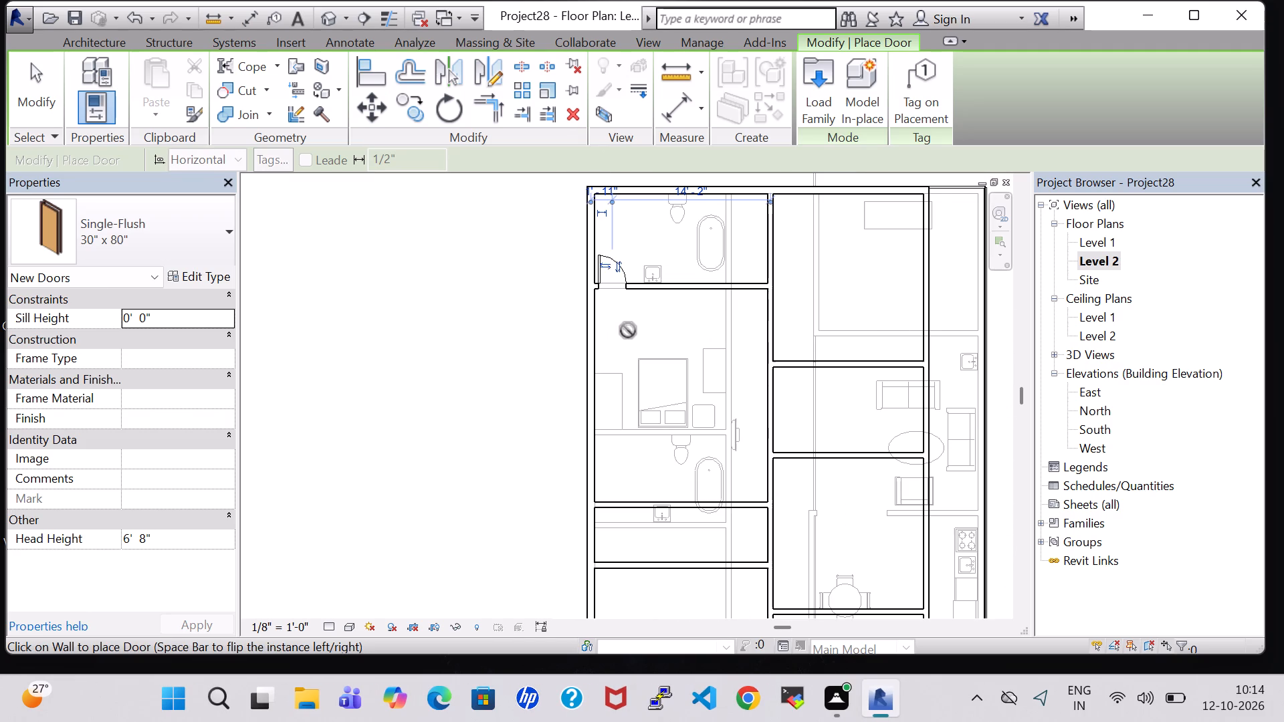
pyautogui.scroll(-1, 628, 330)
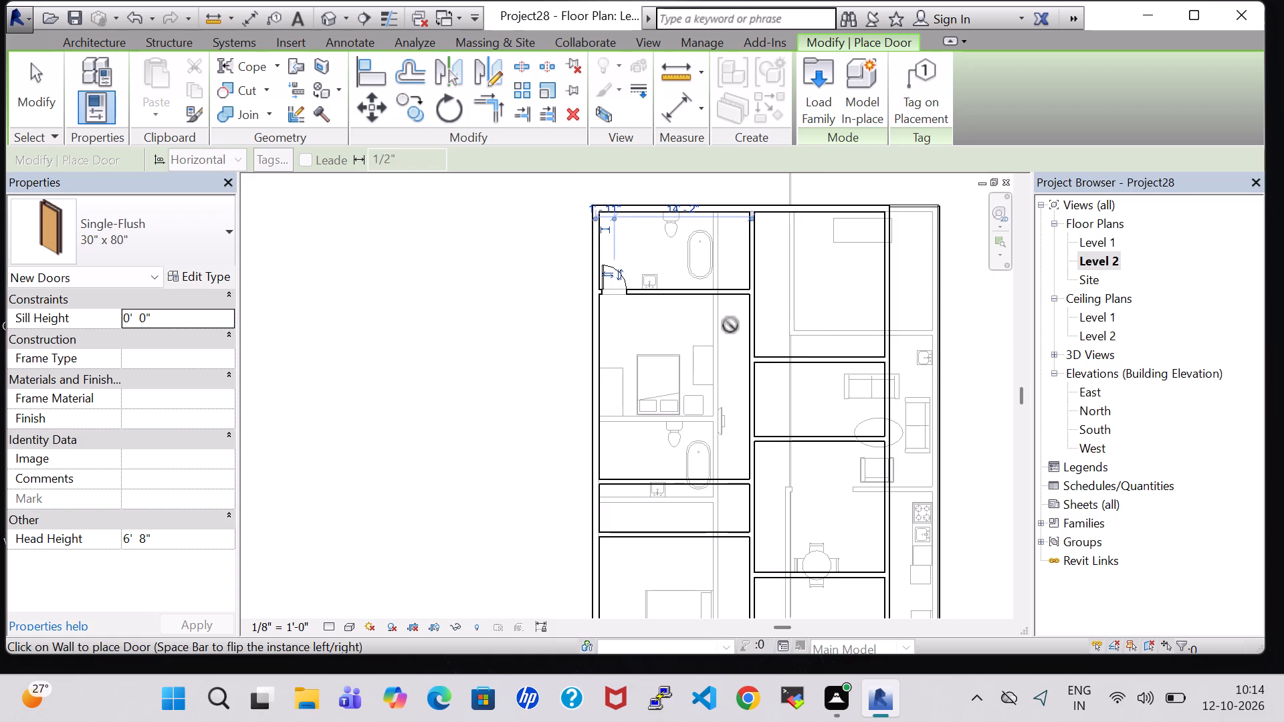
pyautogui.press('space')
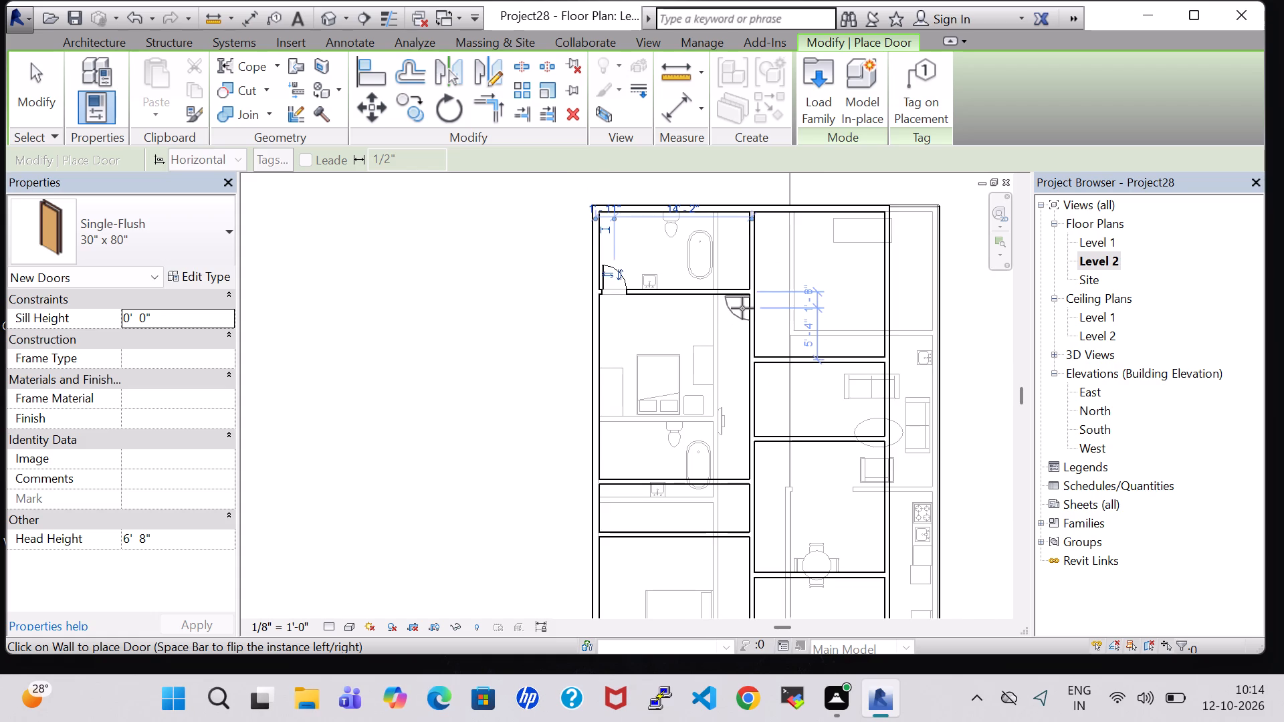
pyautogui.scroll(5, 742, 308)
pyautogui.click(751, 305)
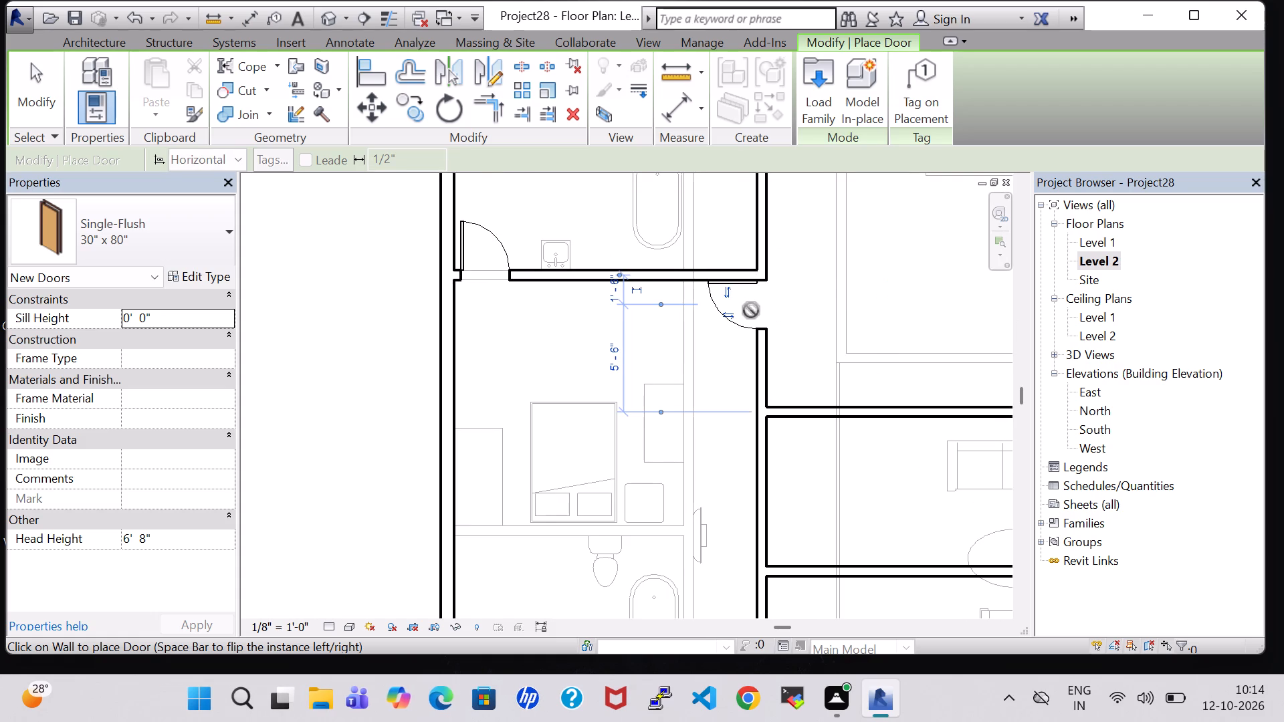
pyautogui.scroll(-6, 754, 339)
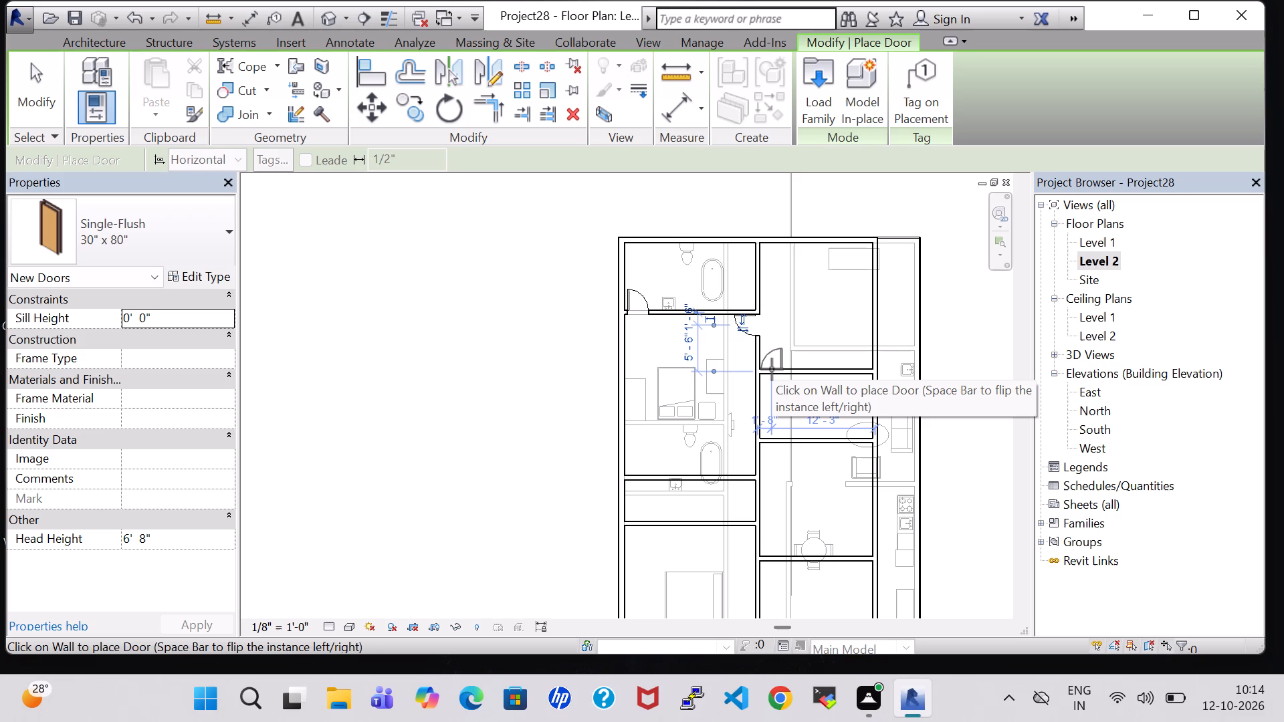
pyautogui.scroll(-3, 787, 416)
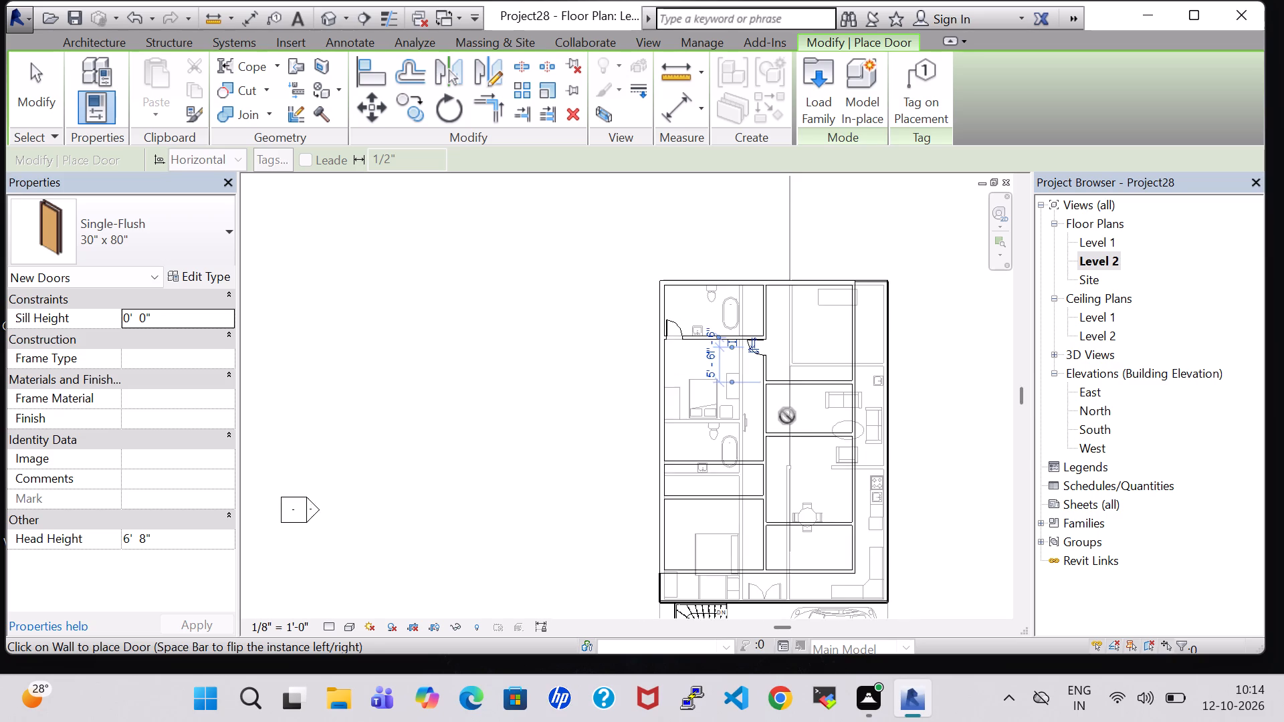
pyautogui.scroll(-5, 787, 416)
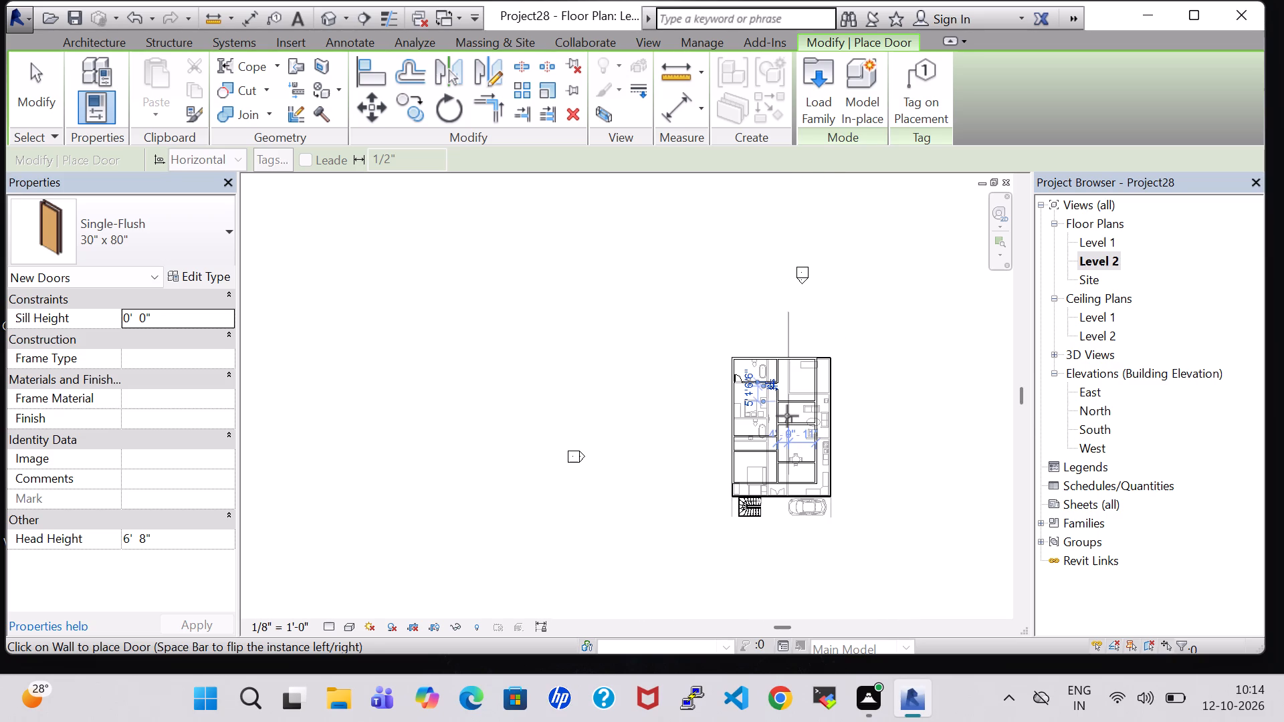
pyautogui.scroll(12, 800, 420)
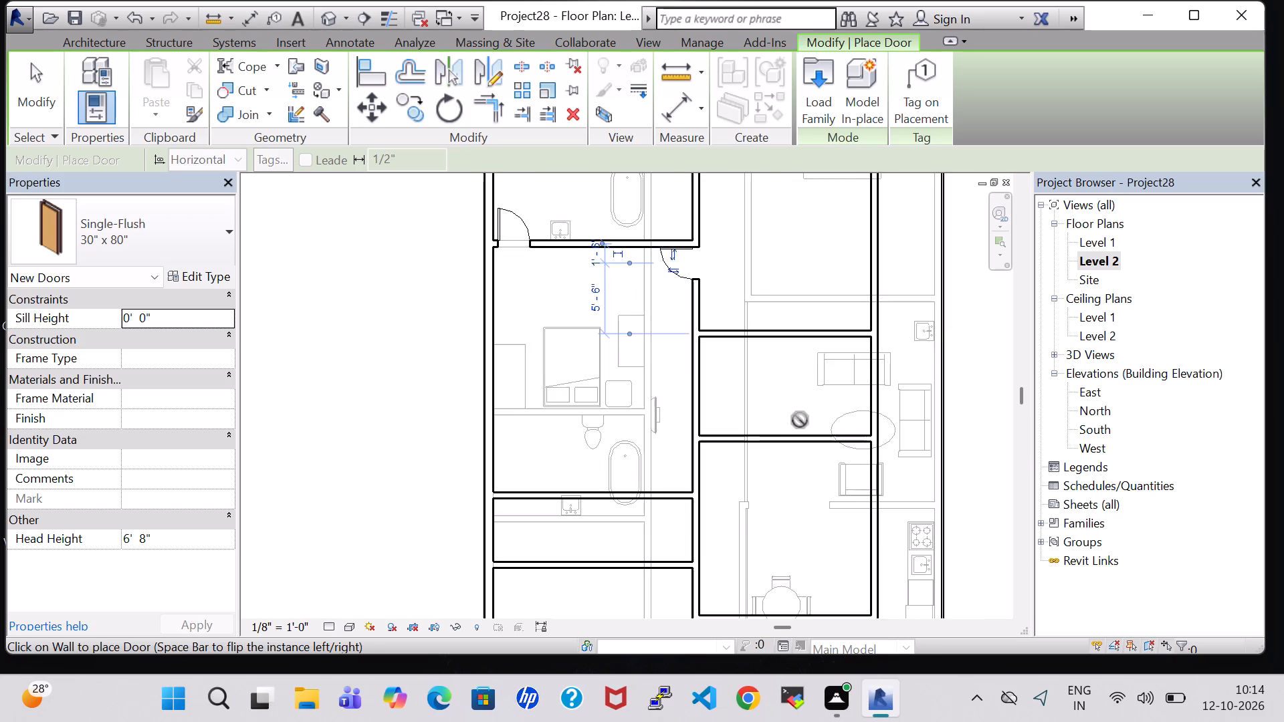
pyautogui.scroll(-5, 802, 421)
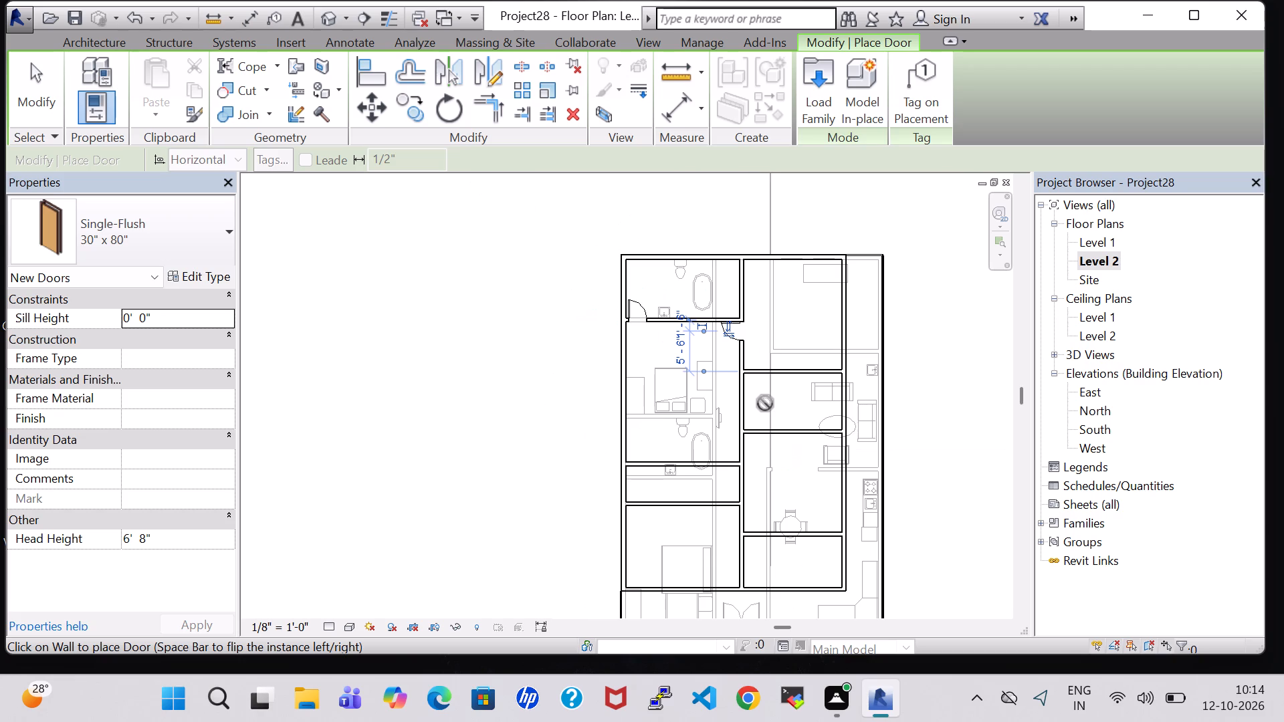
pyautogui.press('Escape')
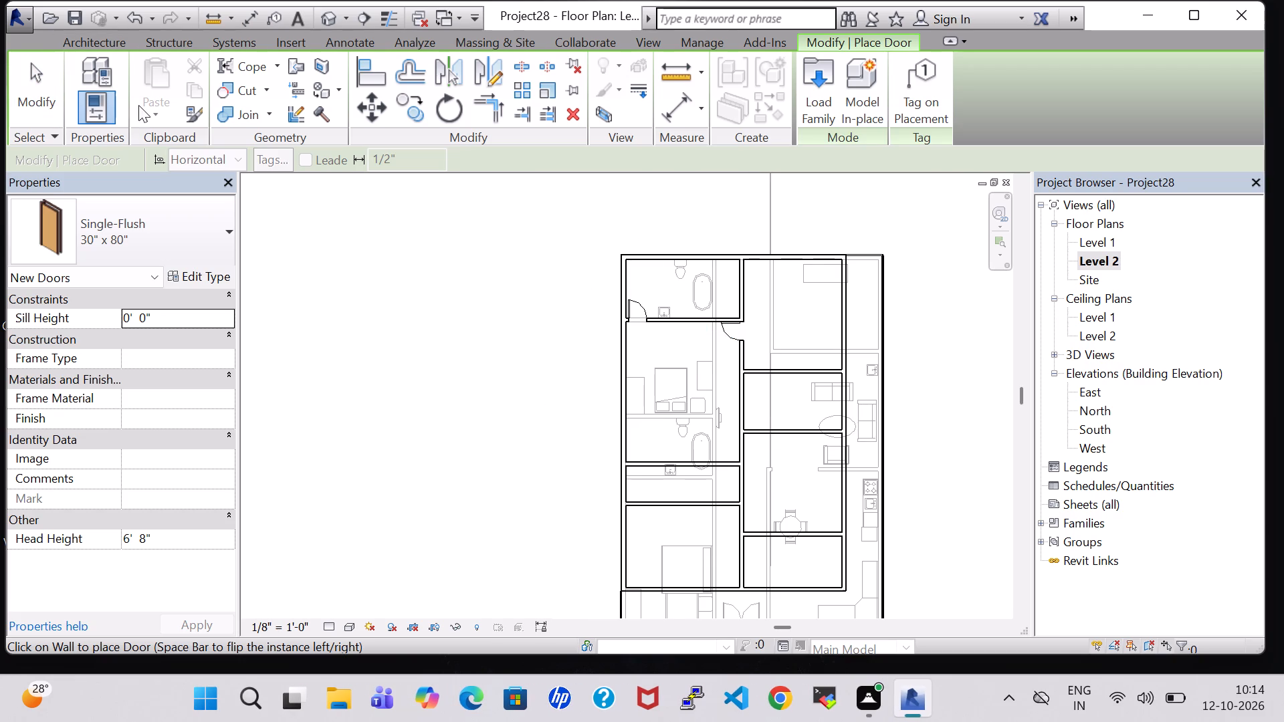
# Place a Door-Interior-Double-Full Glass-Wood 60" x 80" in the east outer wall, centred about 3'-4" south of the middle cross wall.
pyautogui.click(102, 43)
pyautogui.click(129, 87)
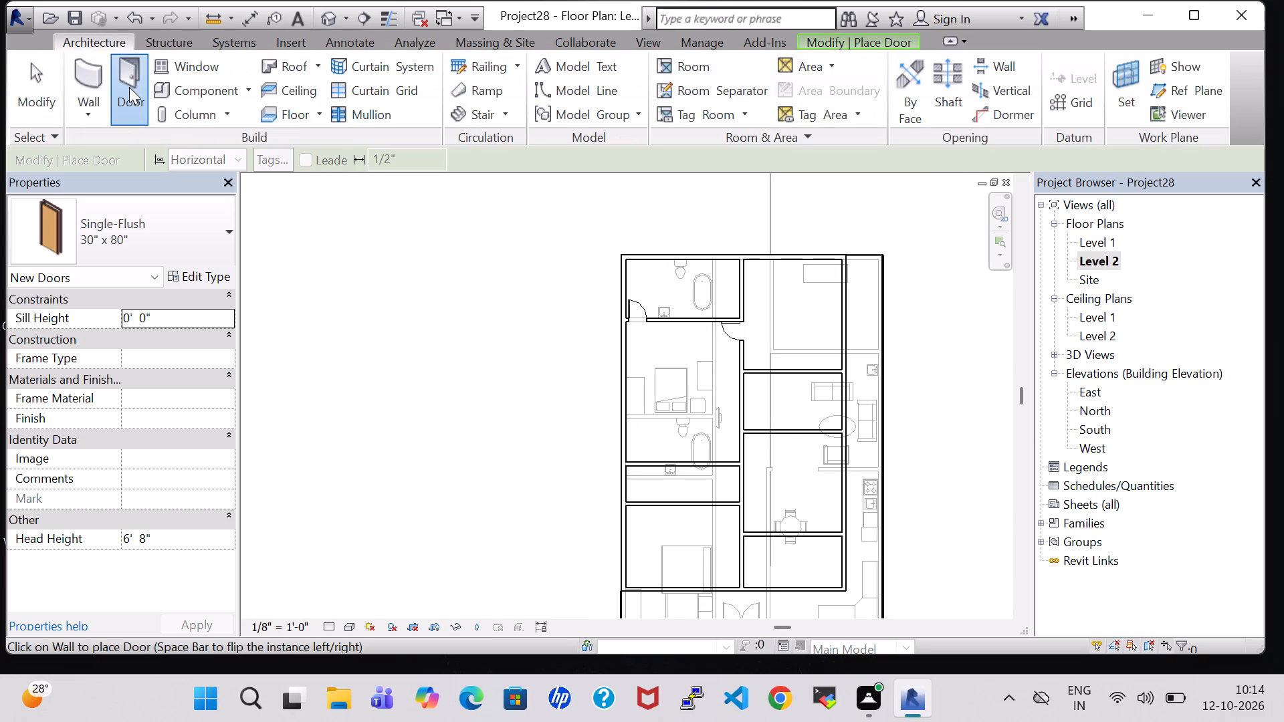
pyautogui.click(222, 227)
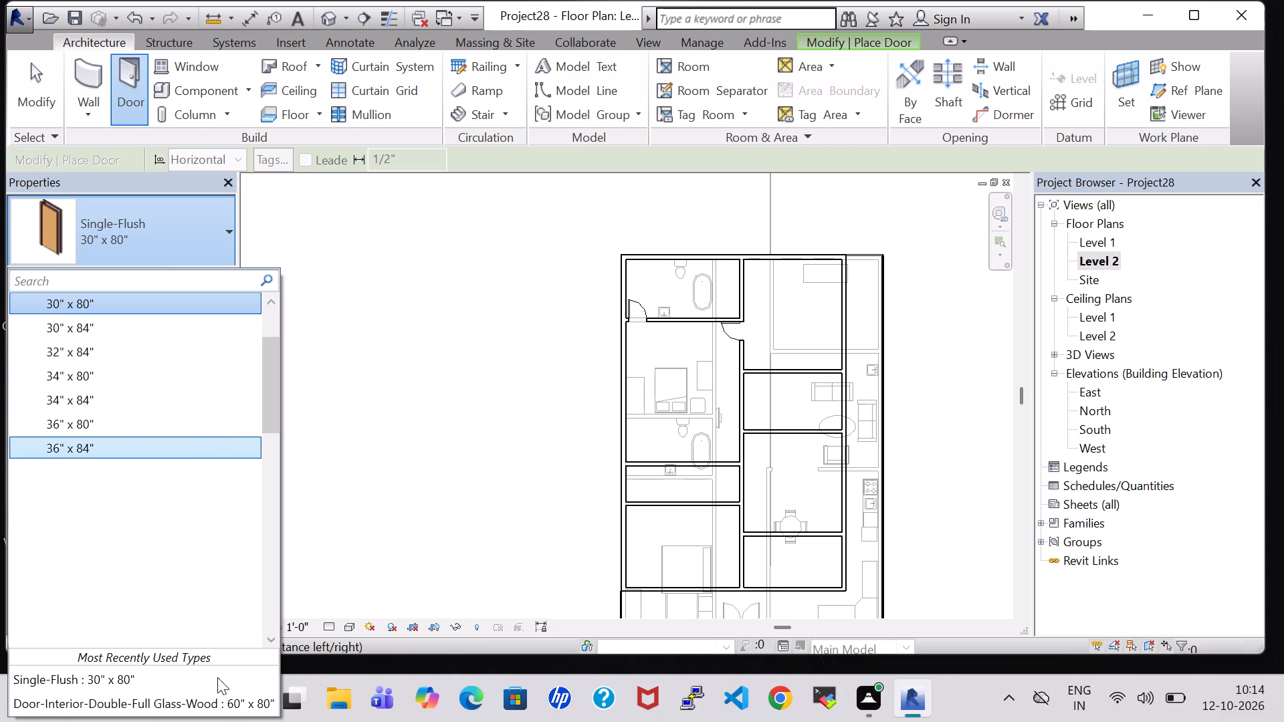
pyautogui.click(221, 710)
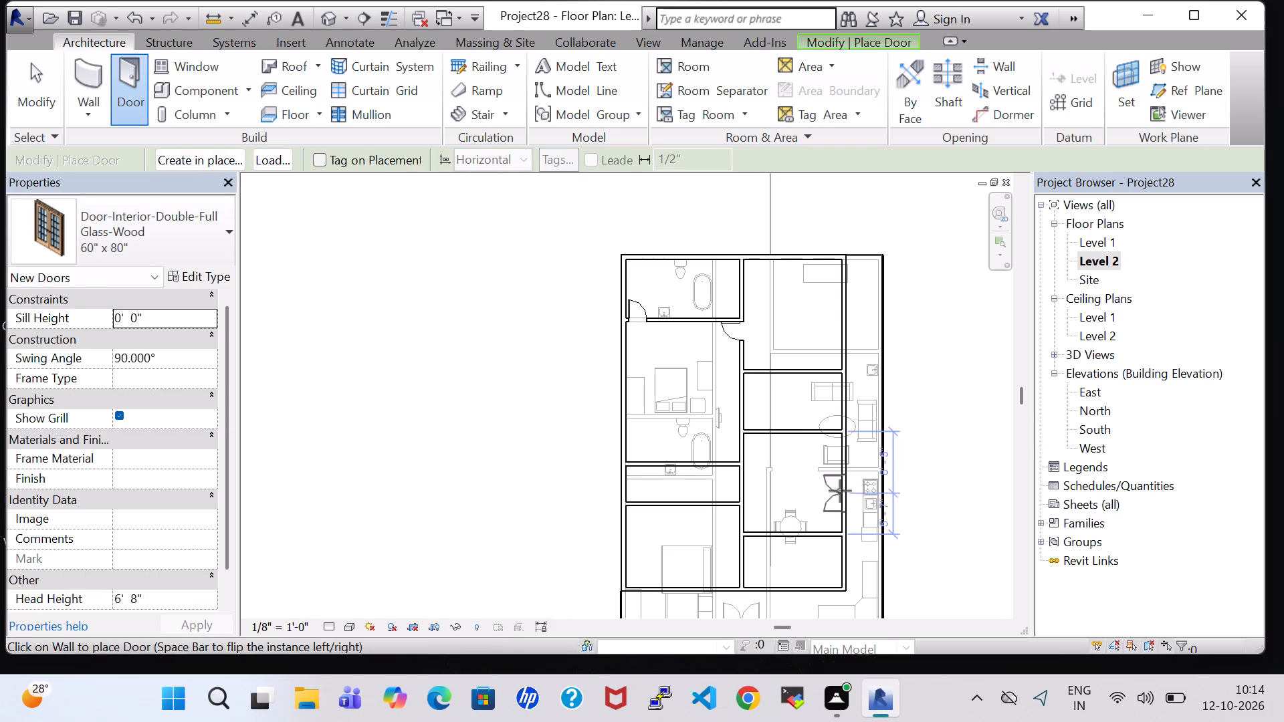
pyautogui.scroll(6, 839, 467)
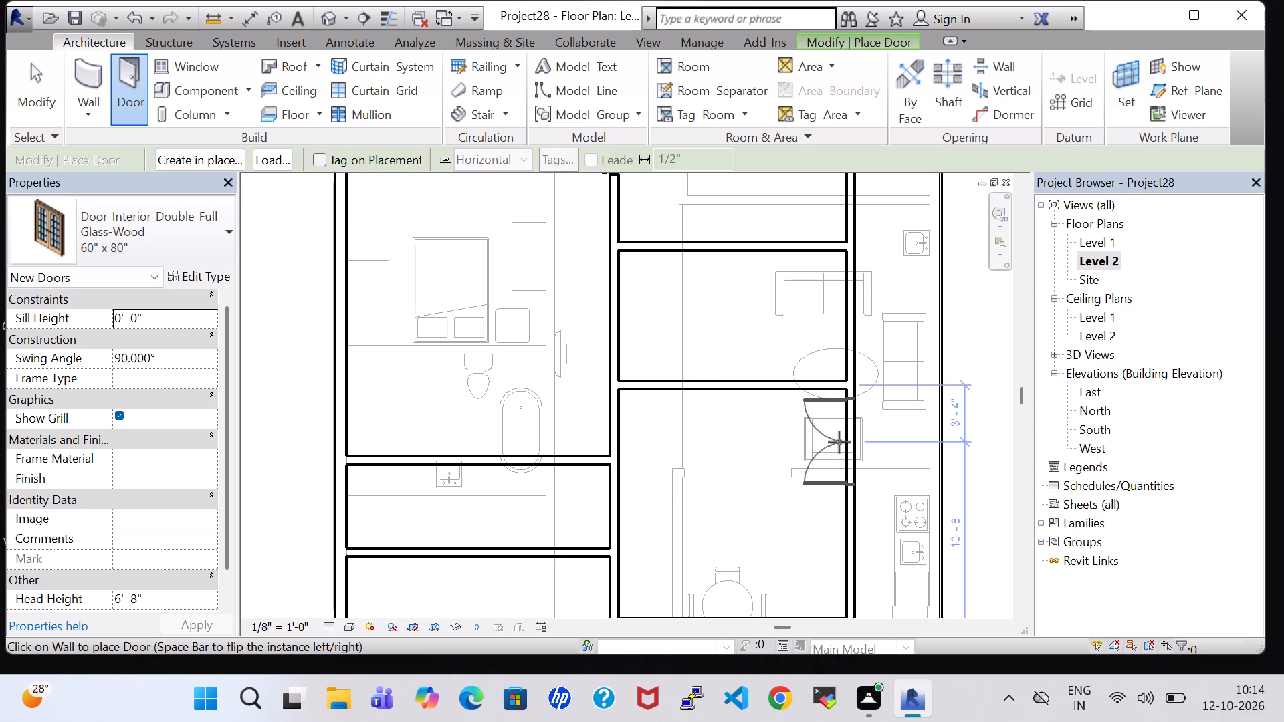
pyautogui.click(839, 442)
pyautogui.press('Escape')
pyautogui.press('Escape')
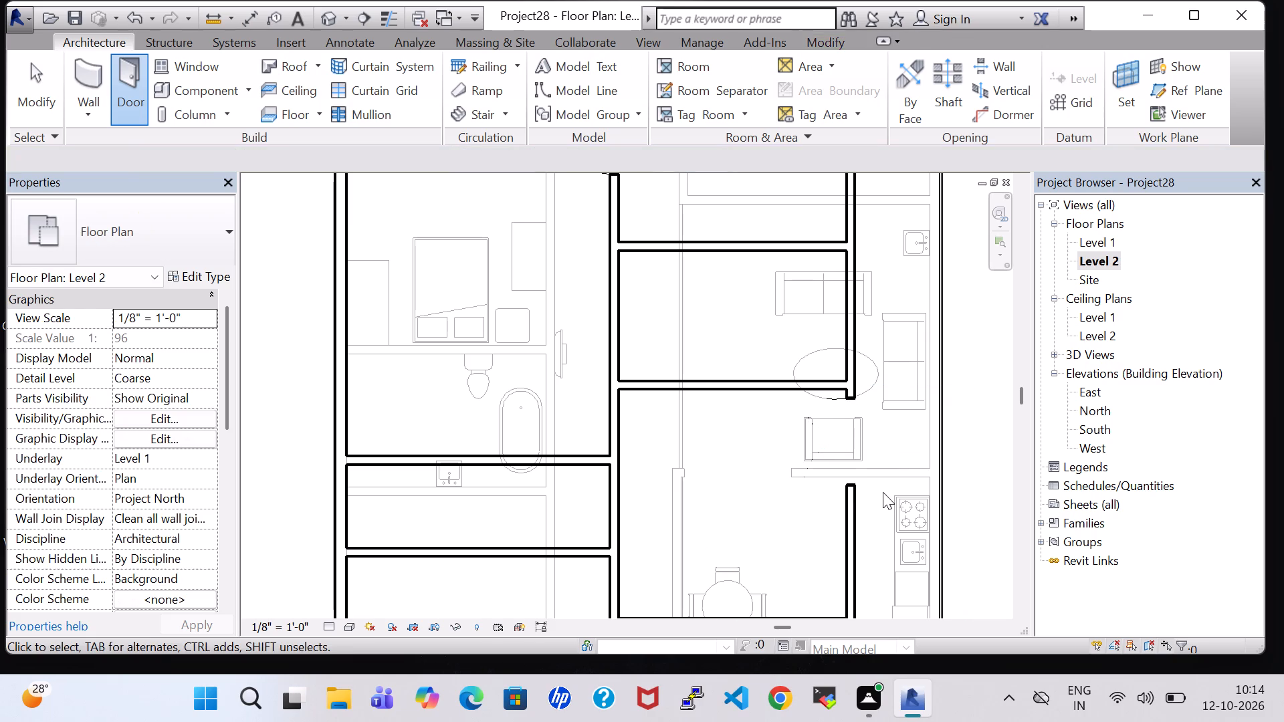
# Check the new doors in 3D, and inspect the double glass door and the rest of the room layout on the Level 2 plan.
pyautogui.click(853, 454)
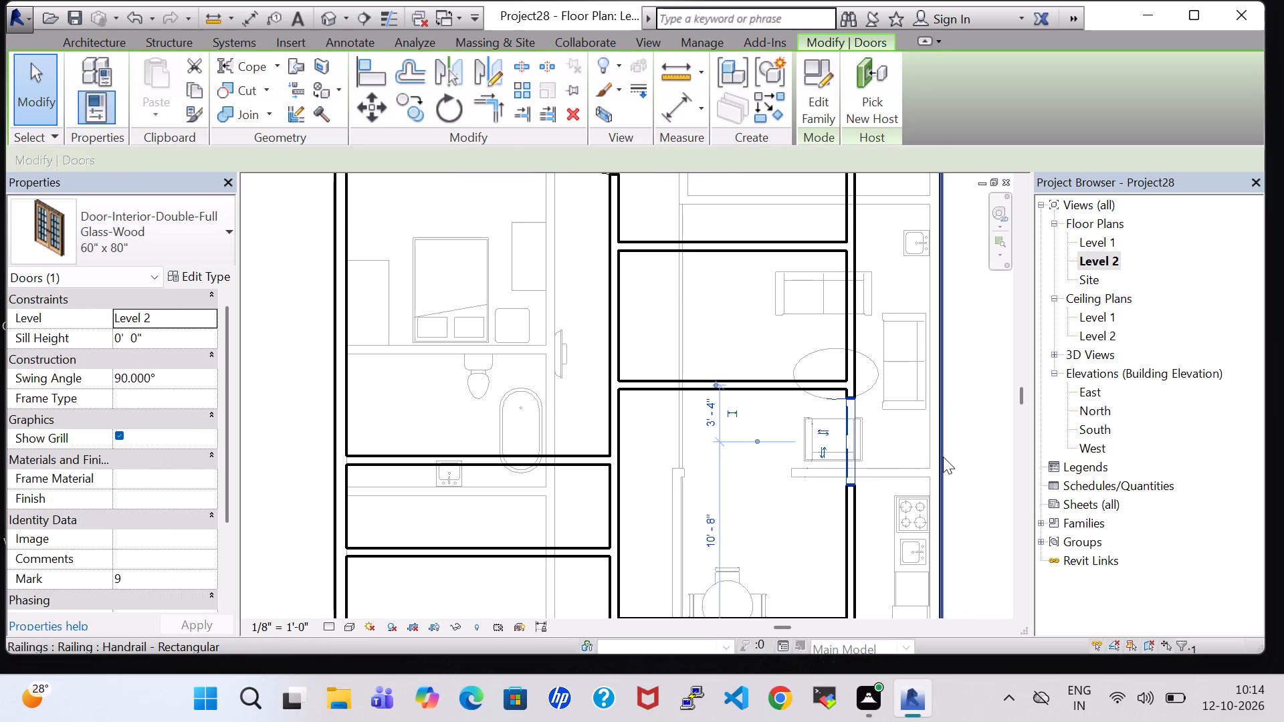
pyautogui.click(943, 457)
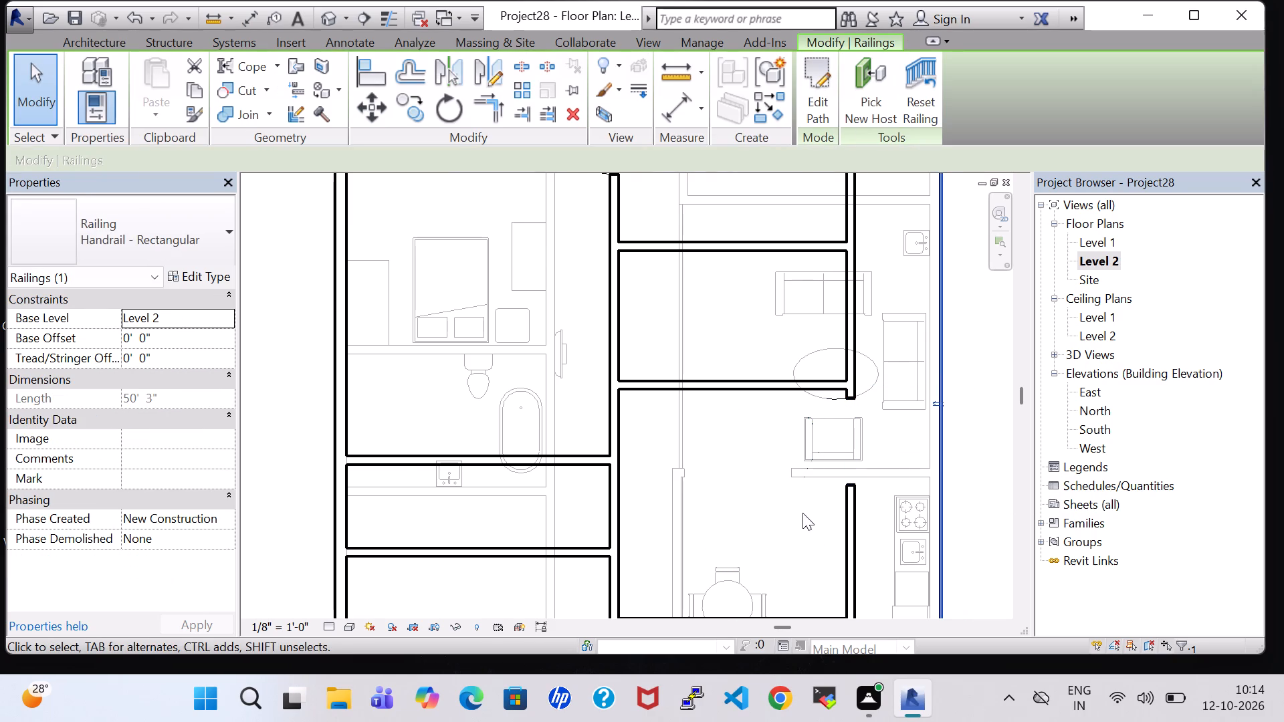
pyautogui.scroll(-1, 802, 513)
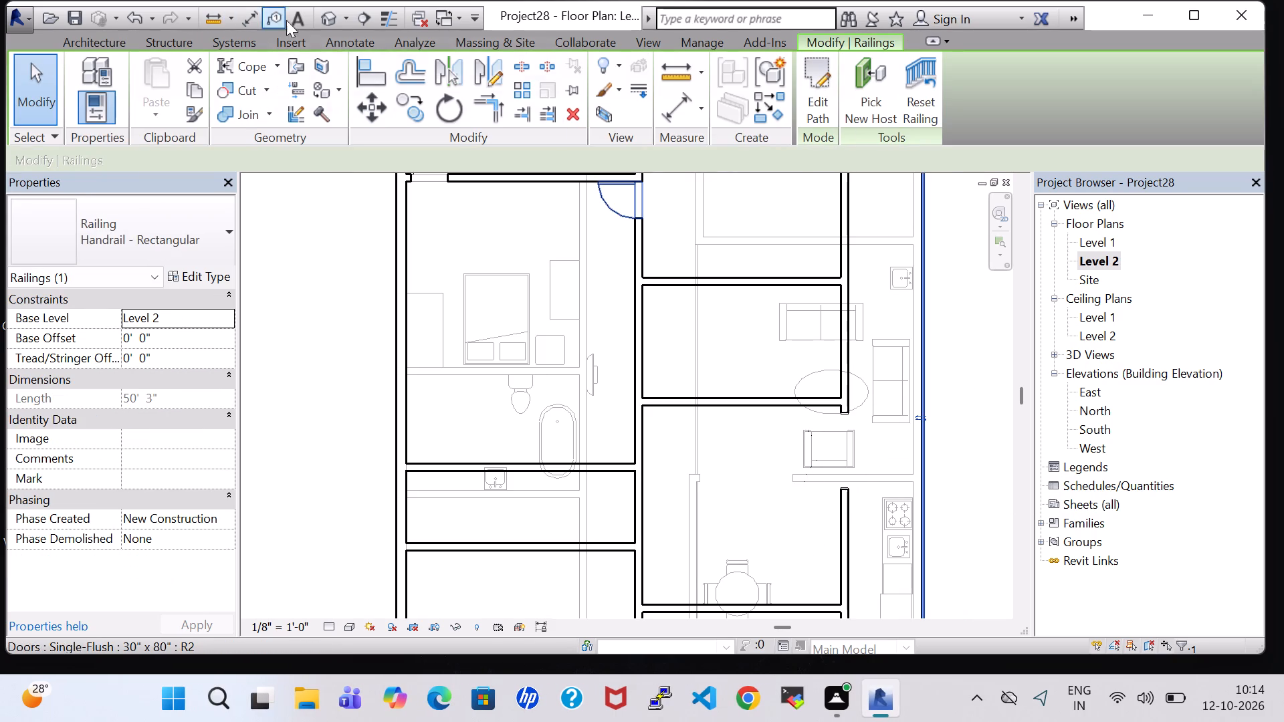
pyautogui.click(321, 14)
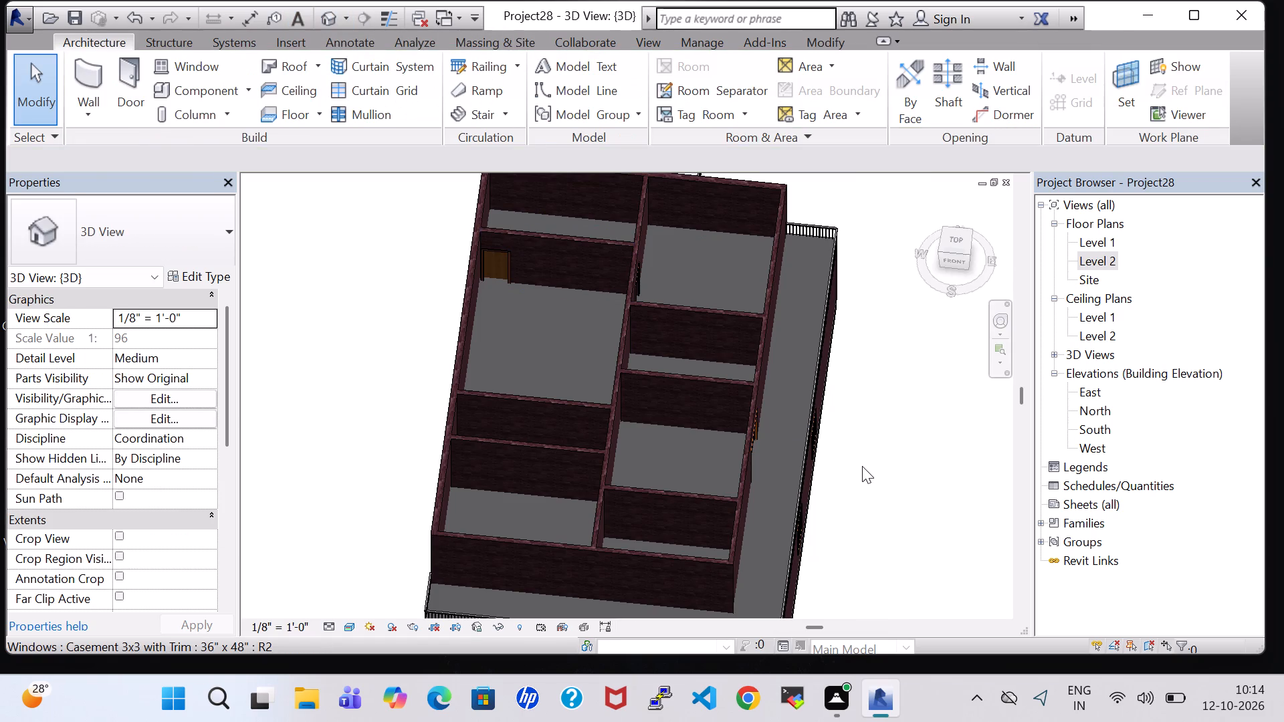
pyautogui.keyDown('shift'); pyautogui.moveTo(862, 466); pyautogui.dragTo(784, 413, button='middle'); pyautogui.keyUp('shift')
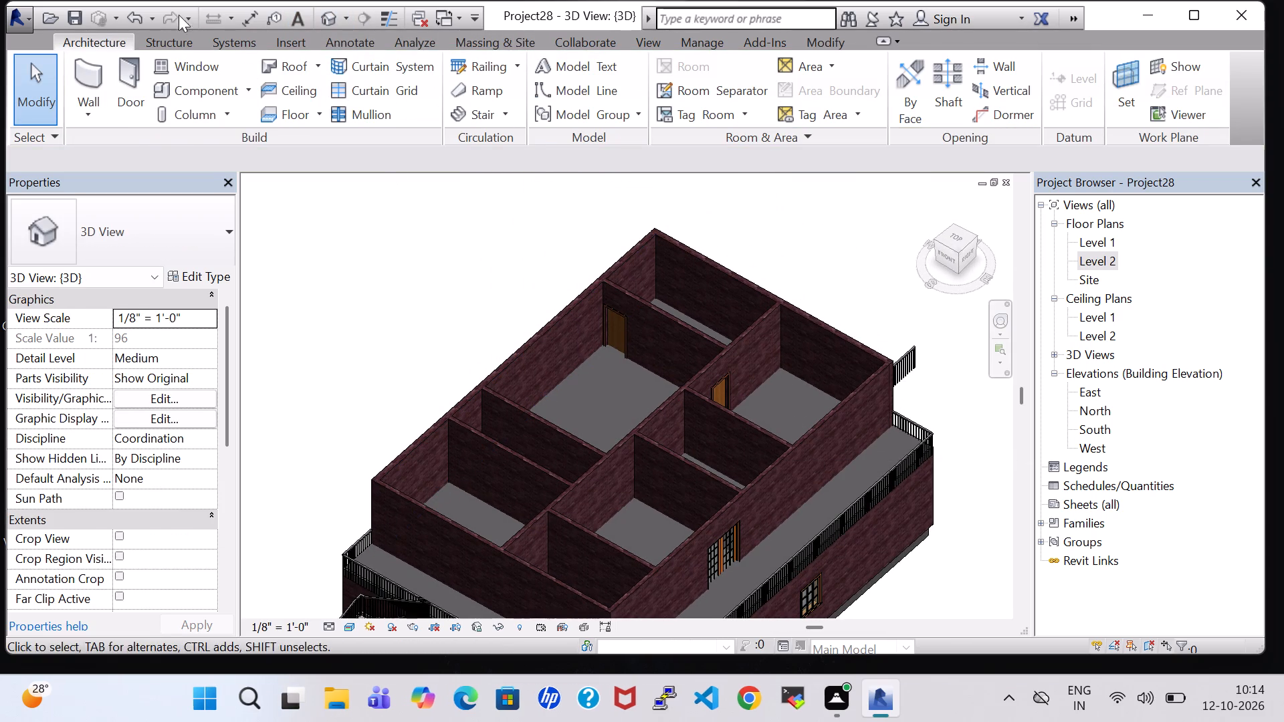
pyautogui.doubleClick(1100, 261)
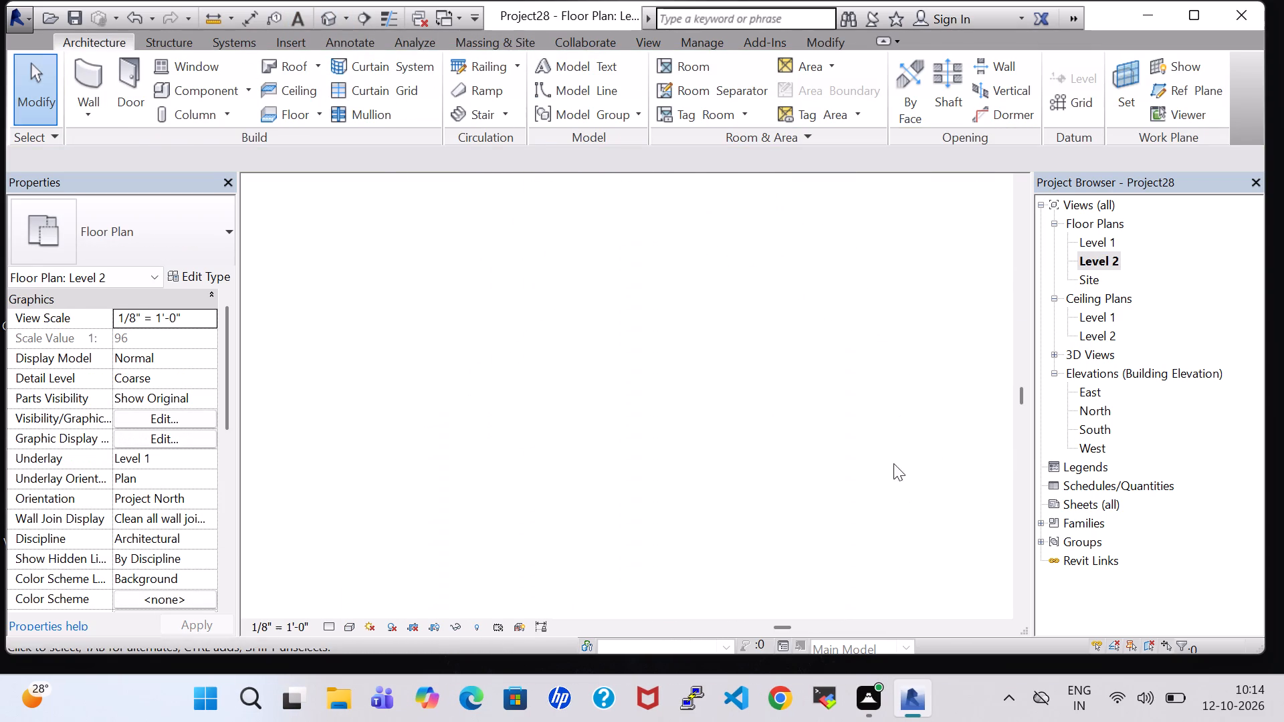
pyautogui.click(952, 423)
pyautogui.scroll(-1, 952, 423)
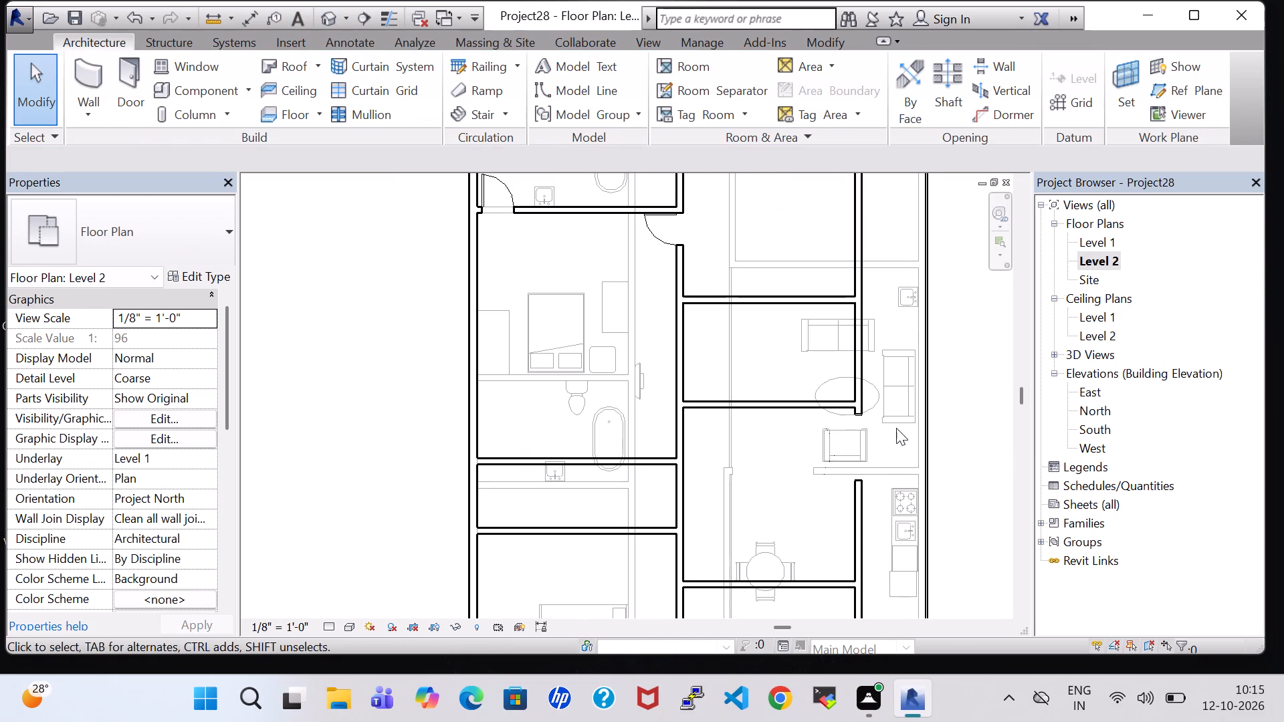
pyautogui.click(857, 448)
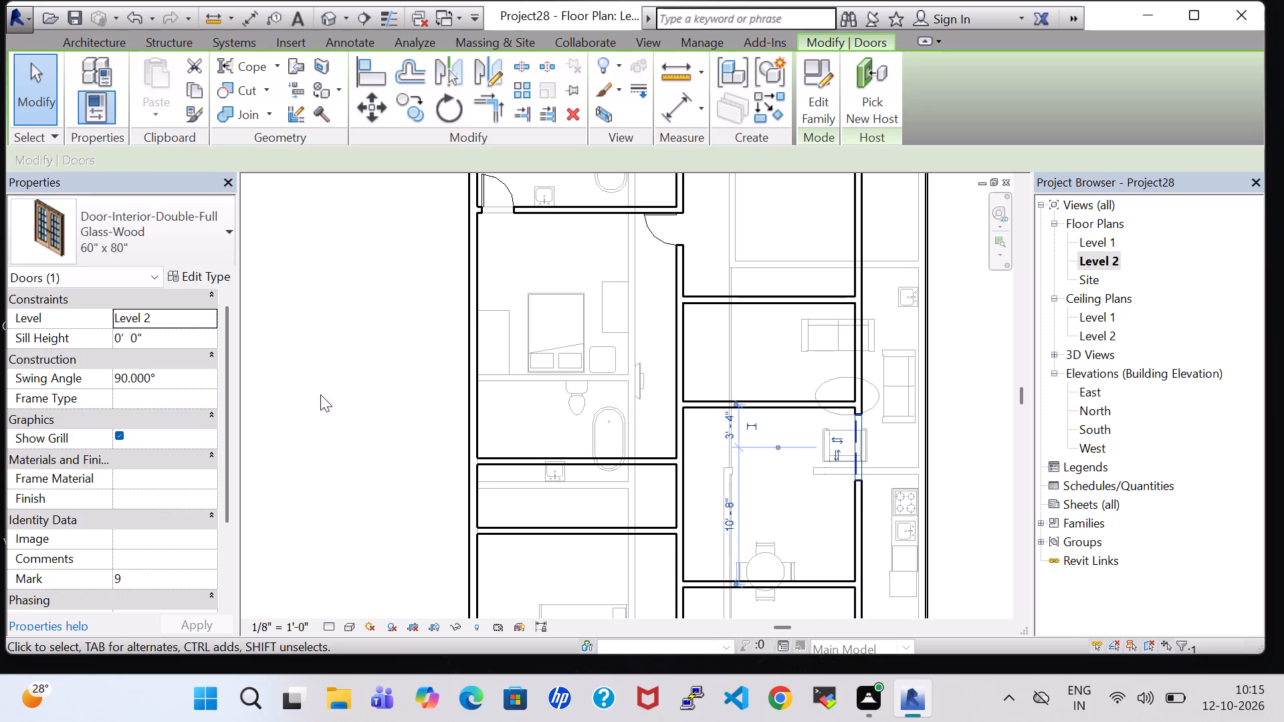
pyautogui.click(335, 318)
pyautogui.scroll(-2, 437, 382)
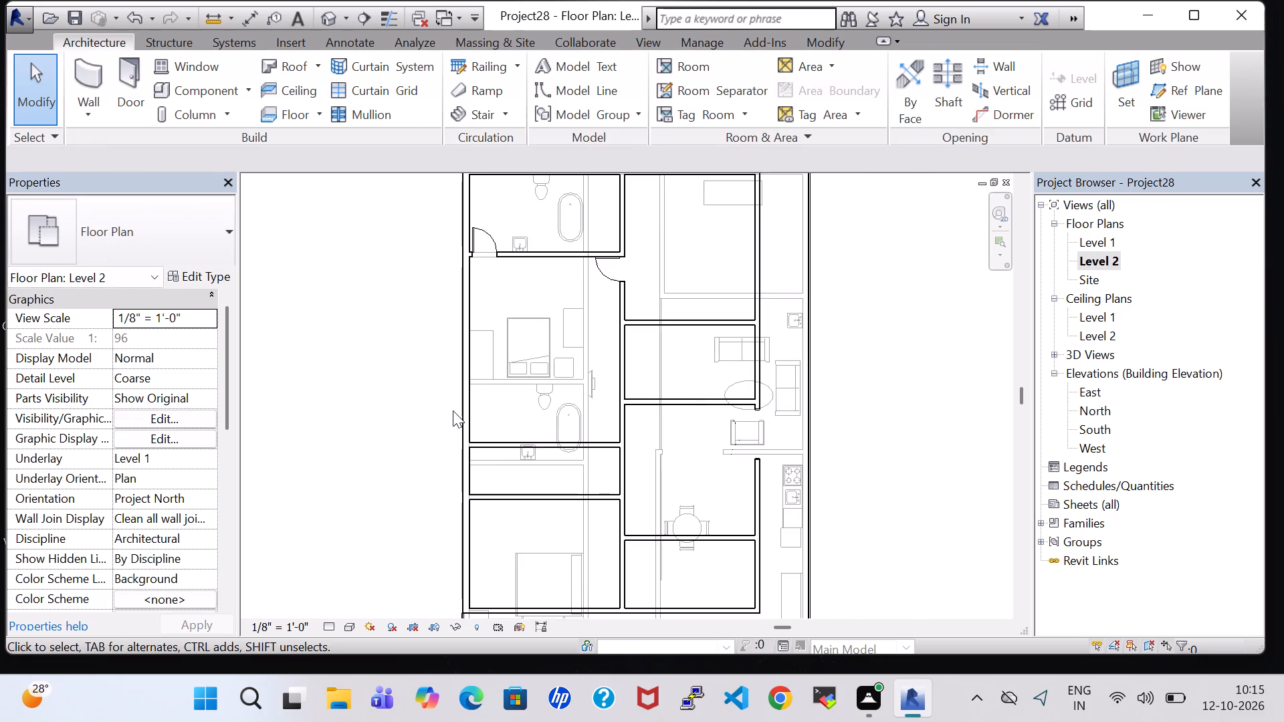
# Split the front cross wall with gaps at the long partition and near mid-span, and delete the west segment between the splits.
pyautogui.scroll(-1, 453, 410)
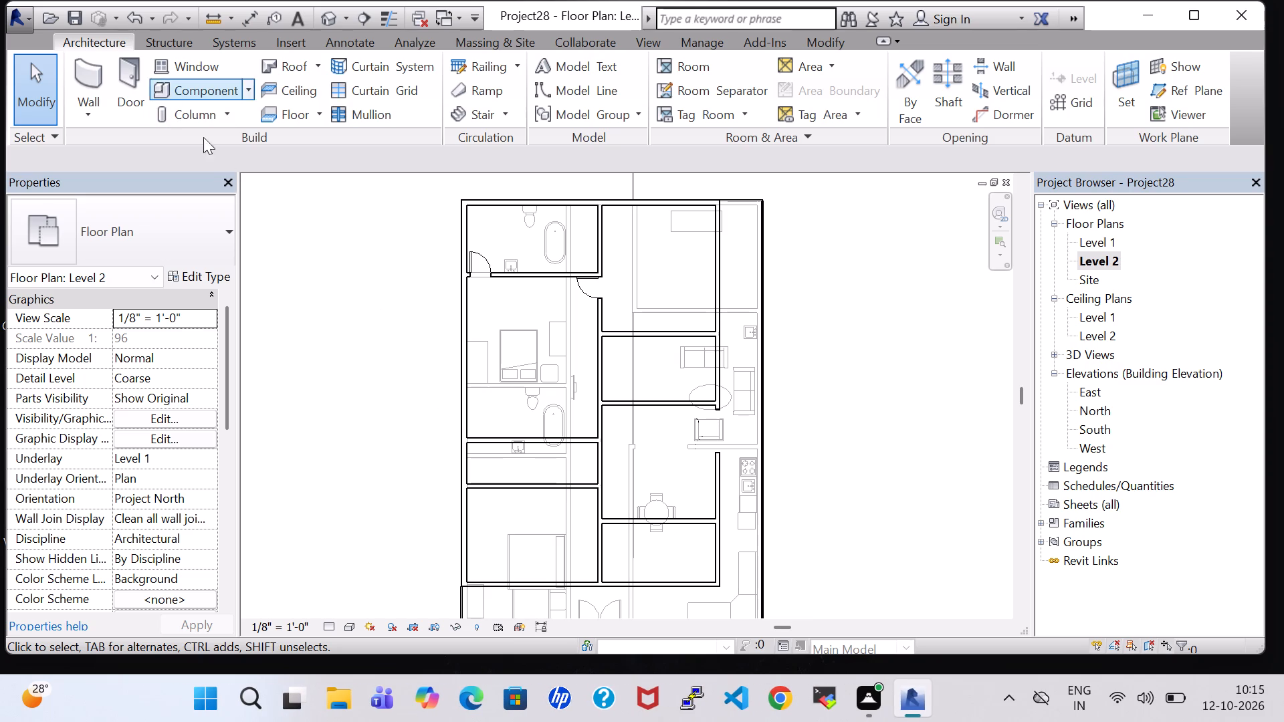
pyautogui.click(74, 63)
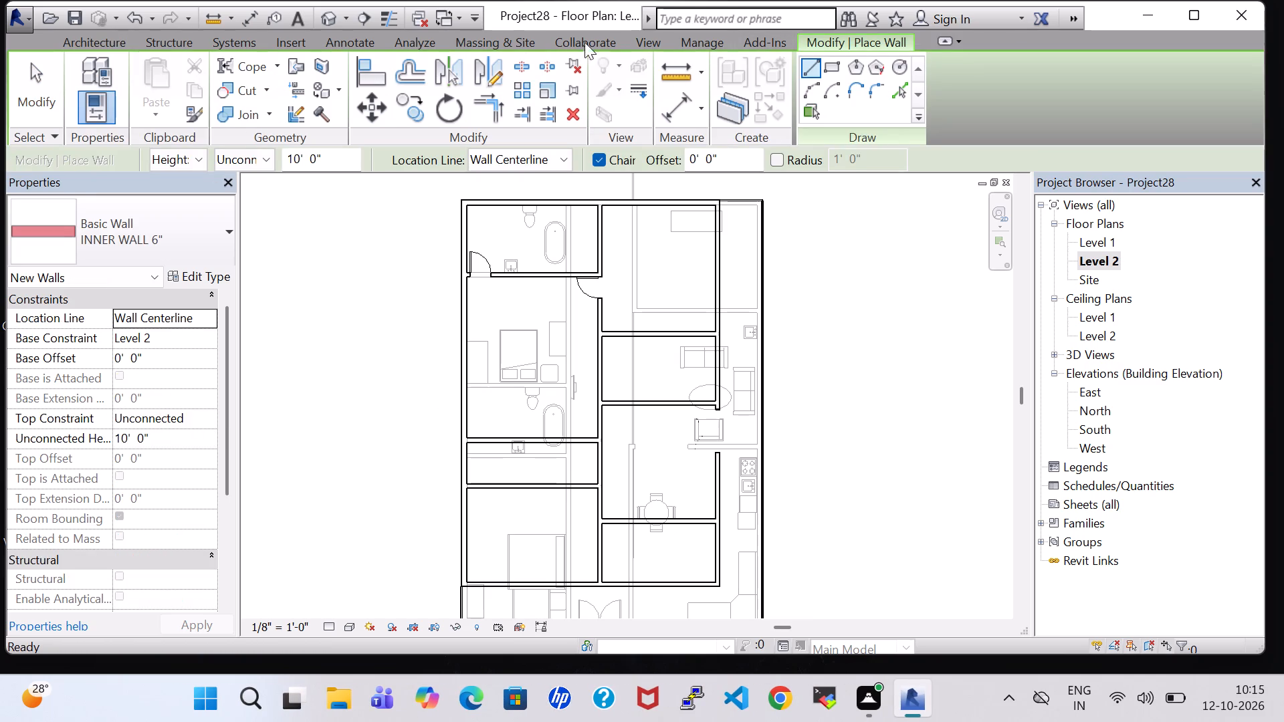
pyautogui.click(548, 63)
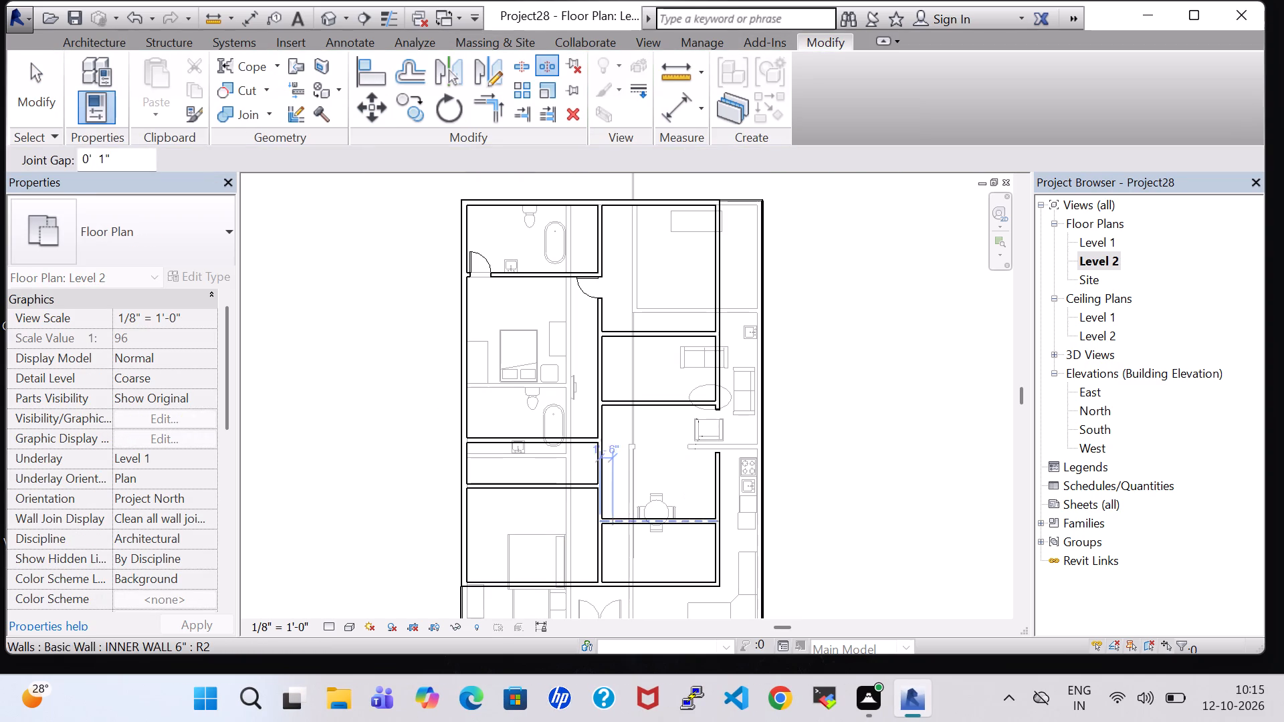
pyautogui.scroll(8, 612, 524)
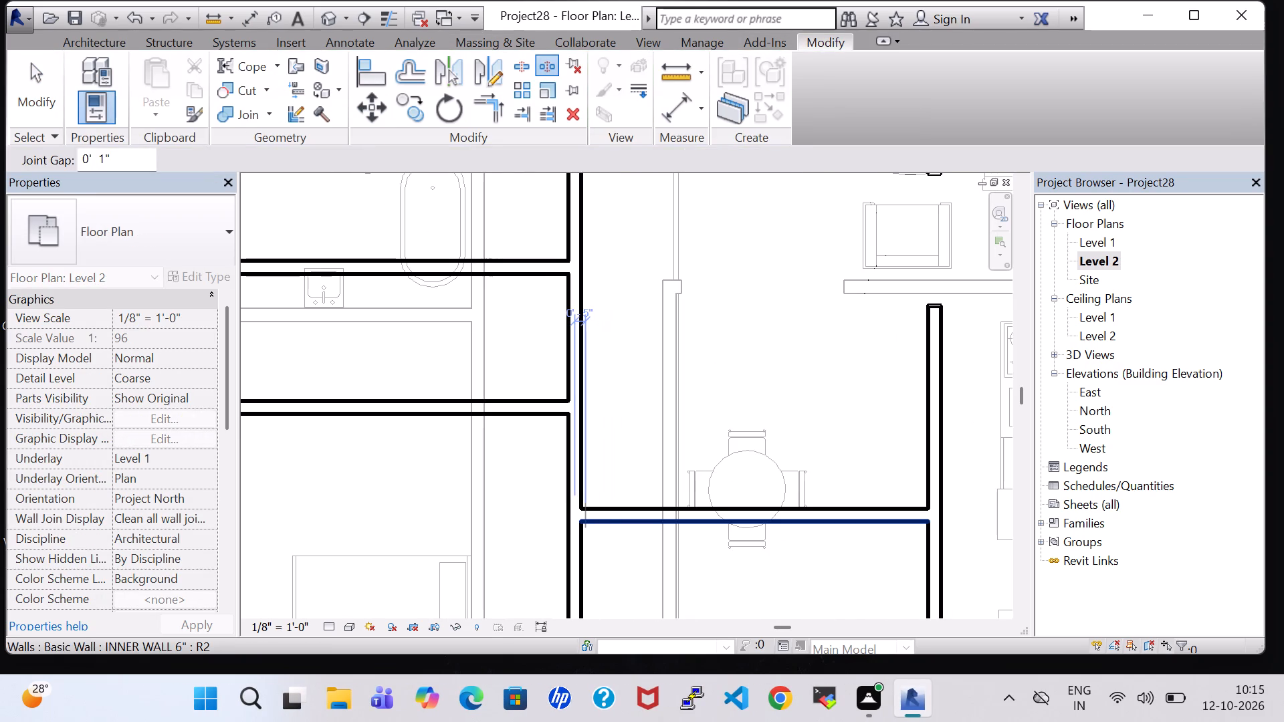
pyautogui.click(586, 523)
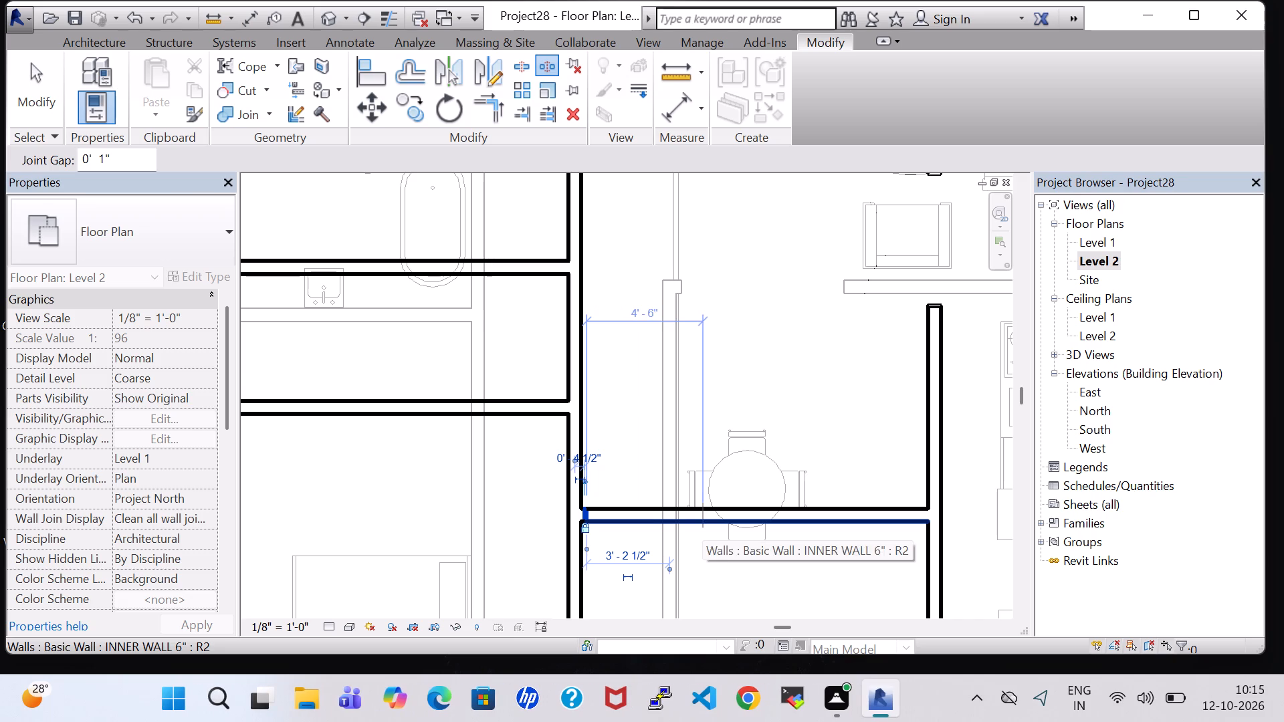
pyautogui.click(716, 528)
pyautogui.press('Escape')
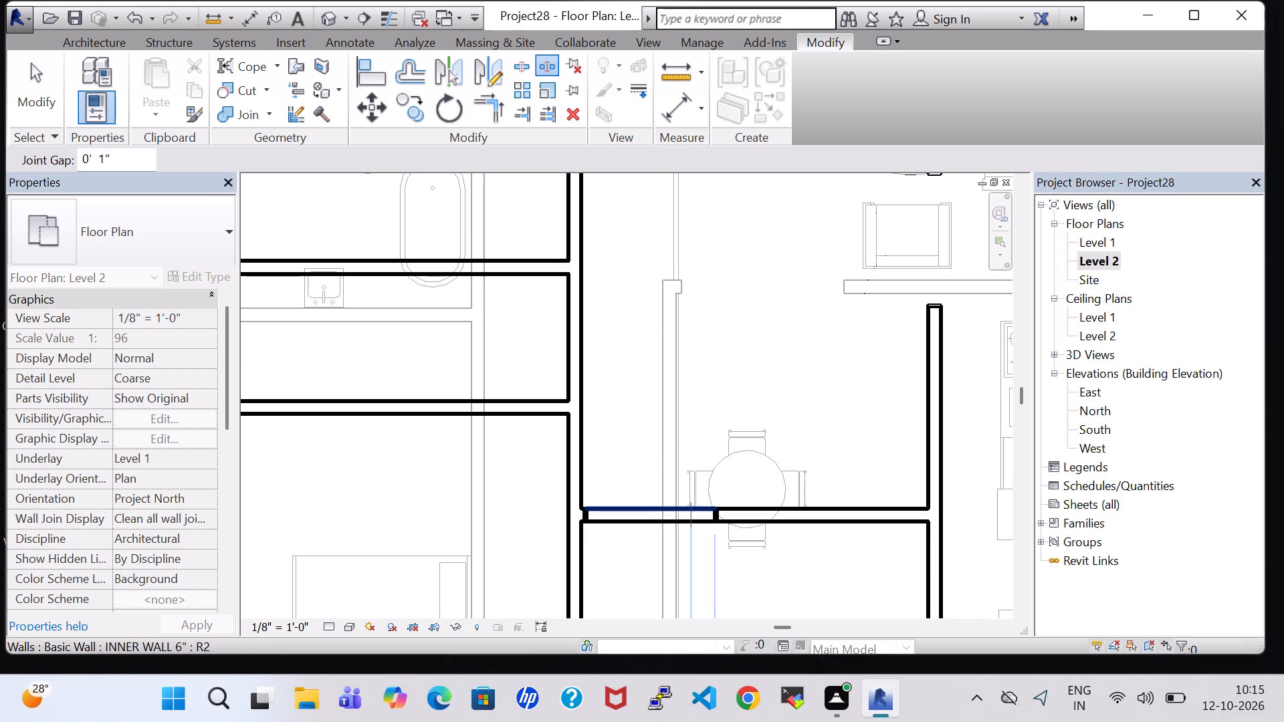
pyautogui.press('Escape')
pyautogui.click(691, 514)
pyautogui.press('Delete')
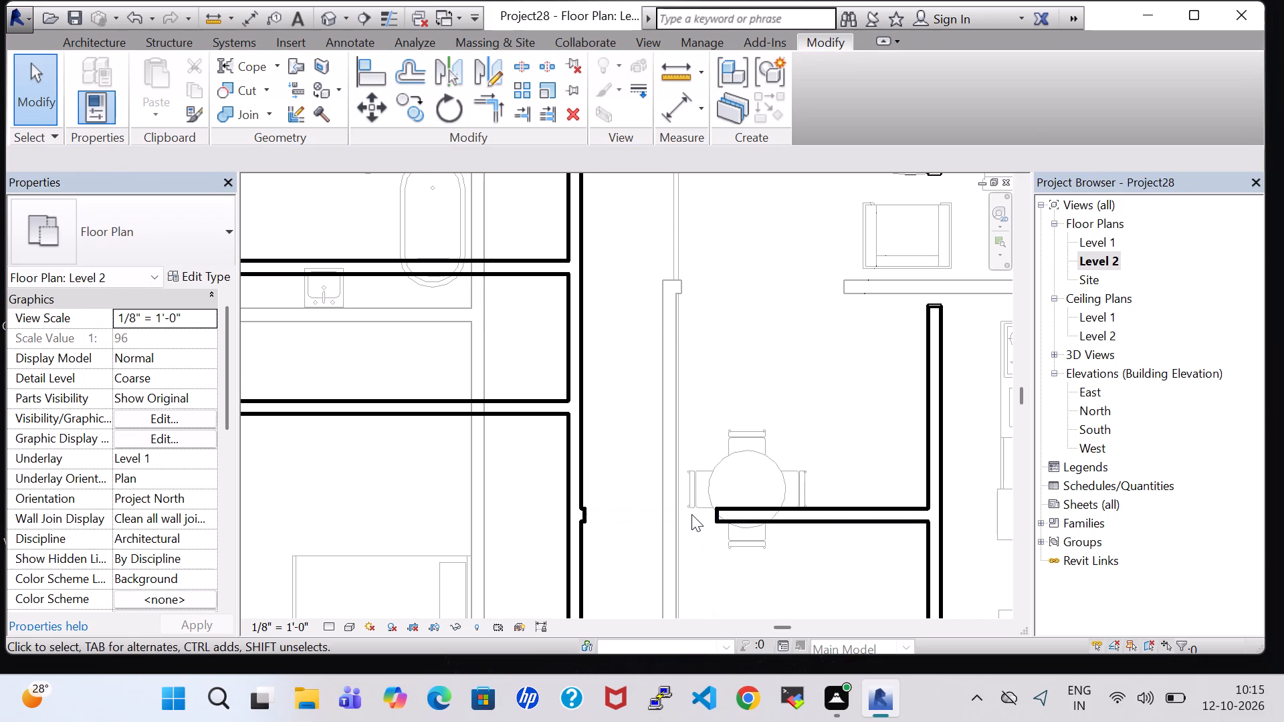
# Remove the small leftover INNER WALL 6" stub on the long partition.
pyautogui.scroll(-9, 691, 515)
pyautogui.moveTo(691, 515); pyautogui.dragTo(691, 456, button='middle')
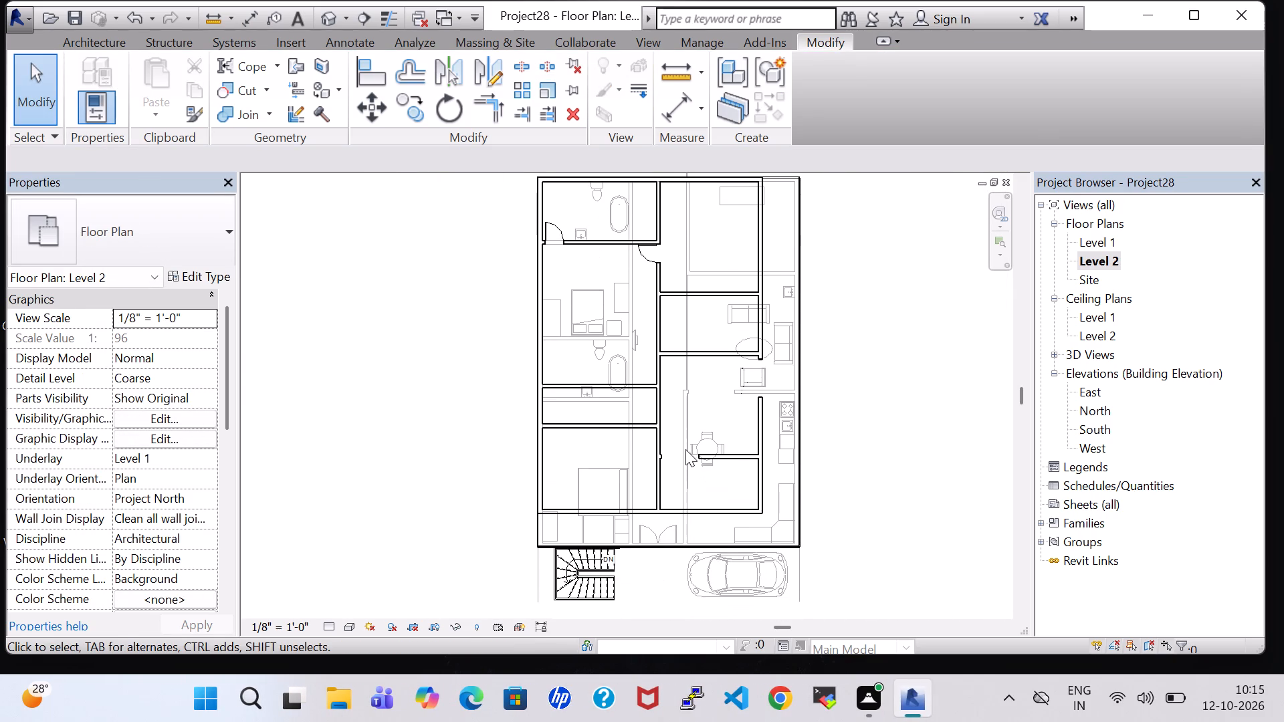
pyautogui.click(662, 457)
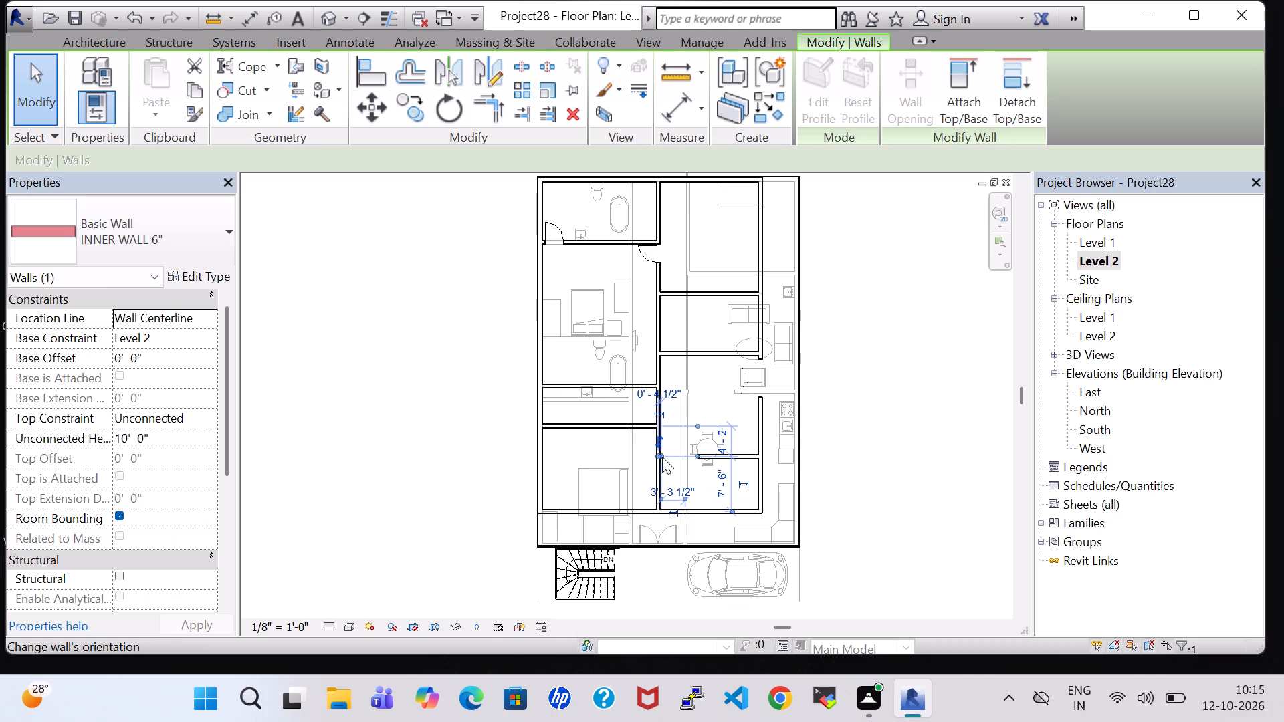
pyautogui.press('Left')
pyautogui.click(954, 626)
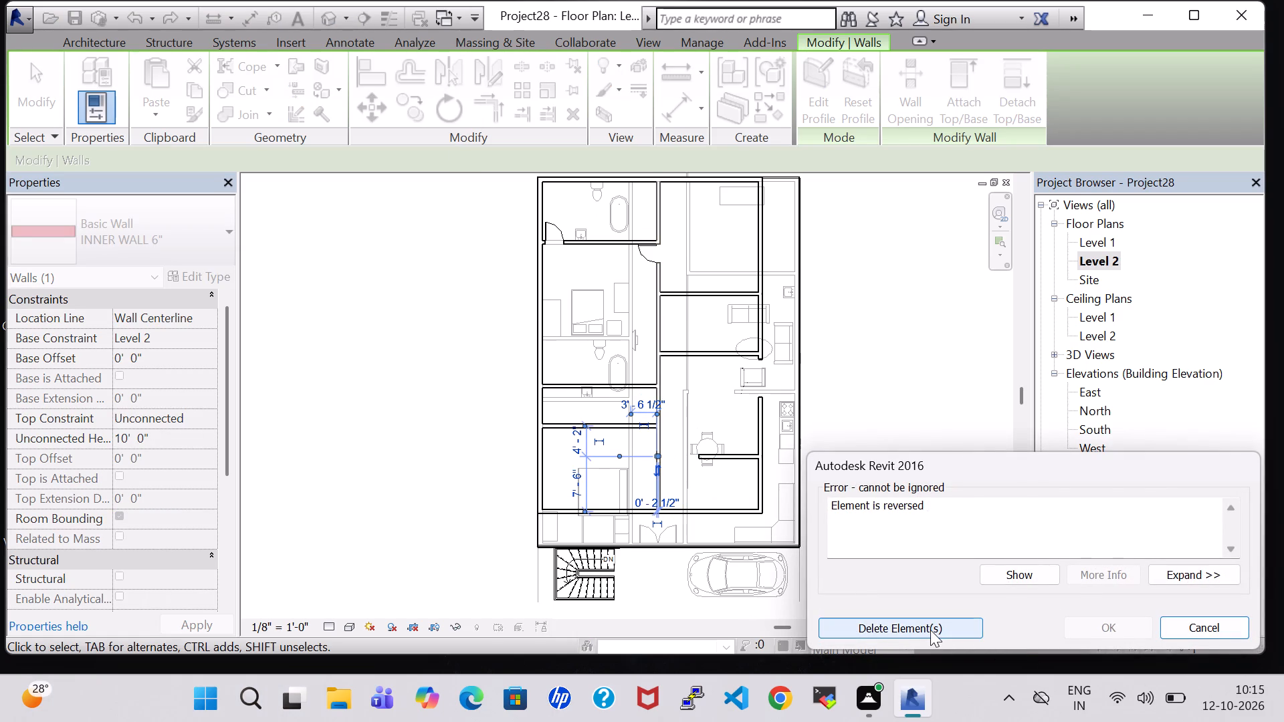
pyautogui.click(930, 630)
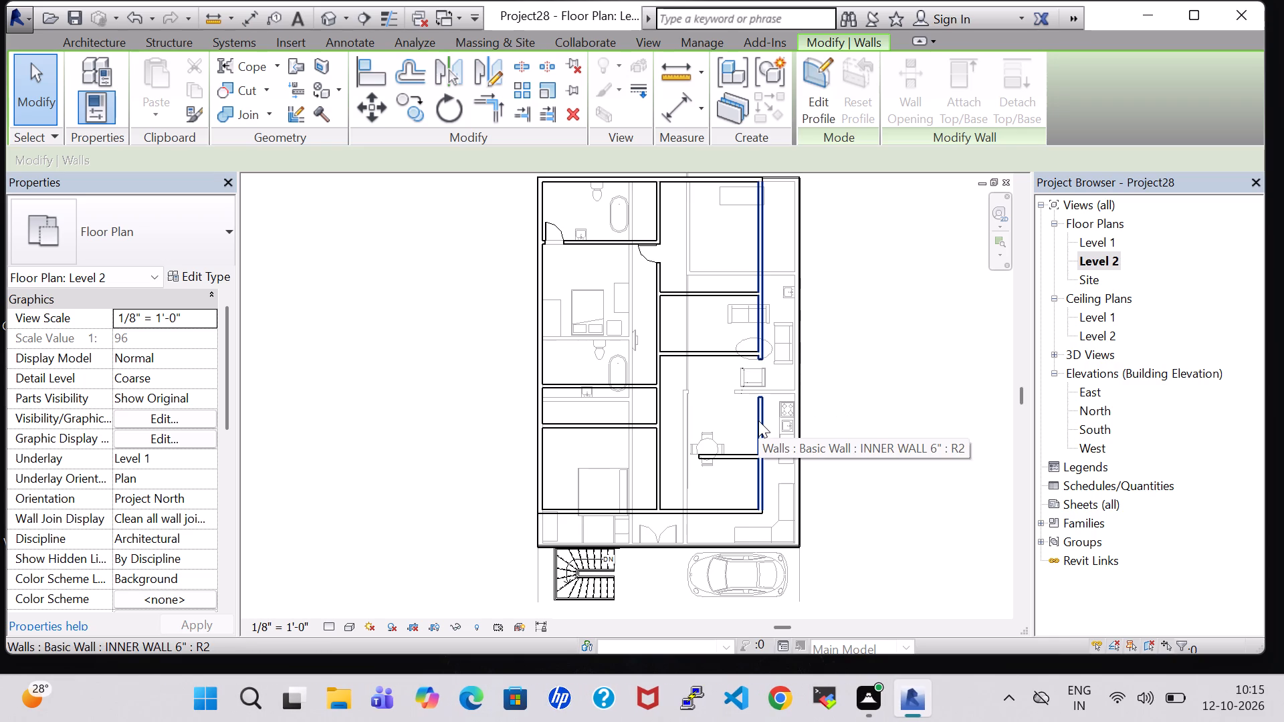
# Nudge the shortened front cross wall slightly south toward the front wall, by one net increment.
pyautogui.click(742, 453)
pyautogui.press('Down')
pyautogui.press('Down')
pyautogui.press('Down')
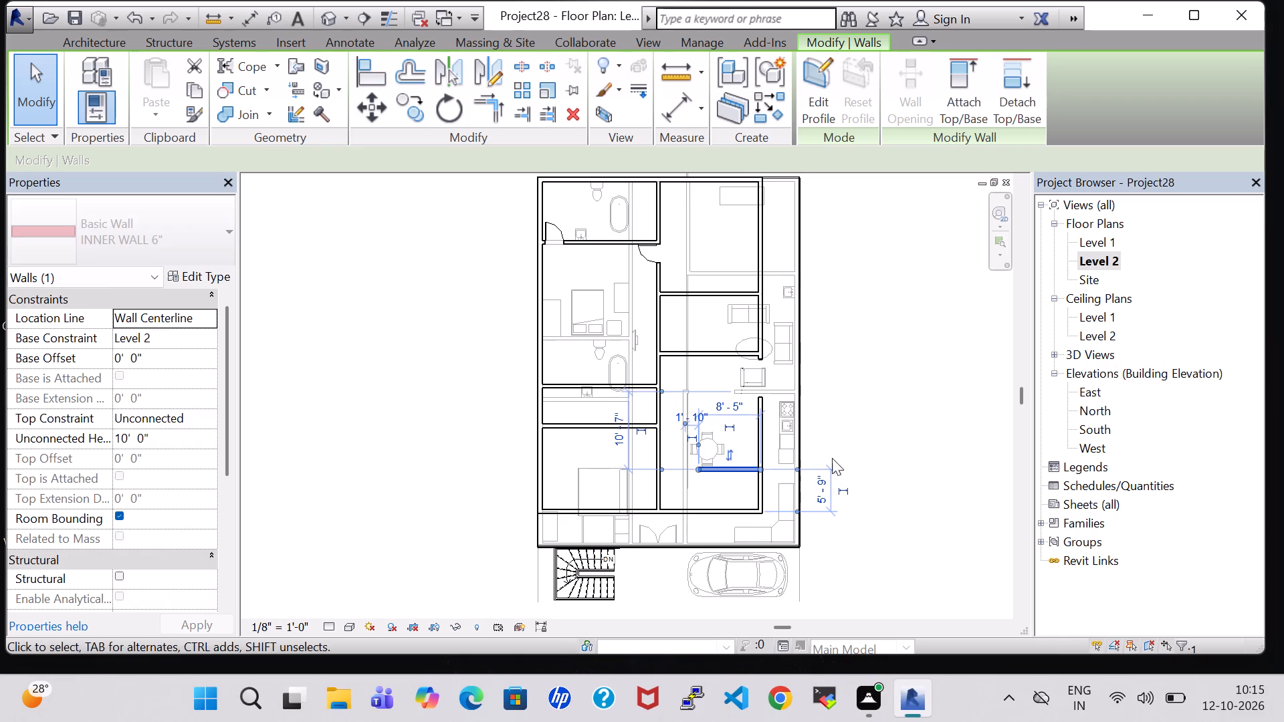
pyautogui.press('Up')
pyautogui.press('Up')
pyautogui.click(938, 454)
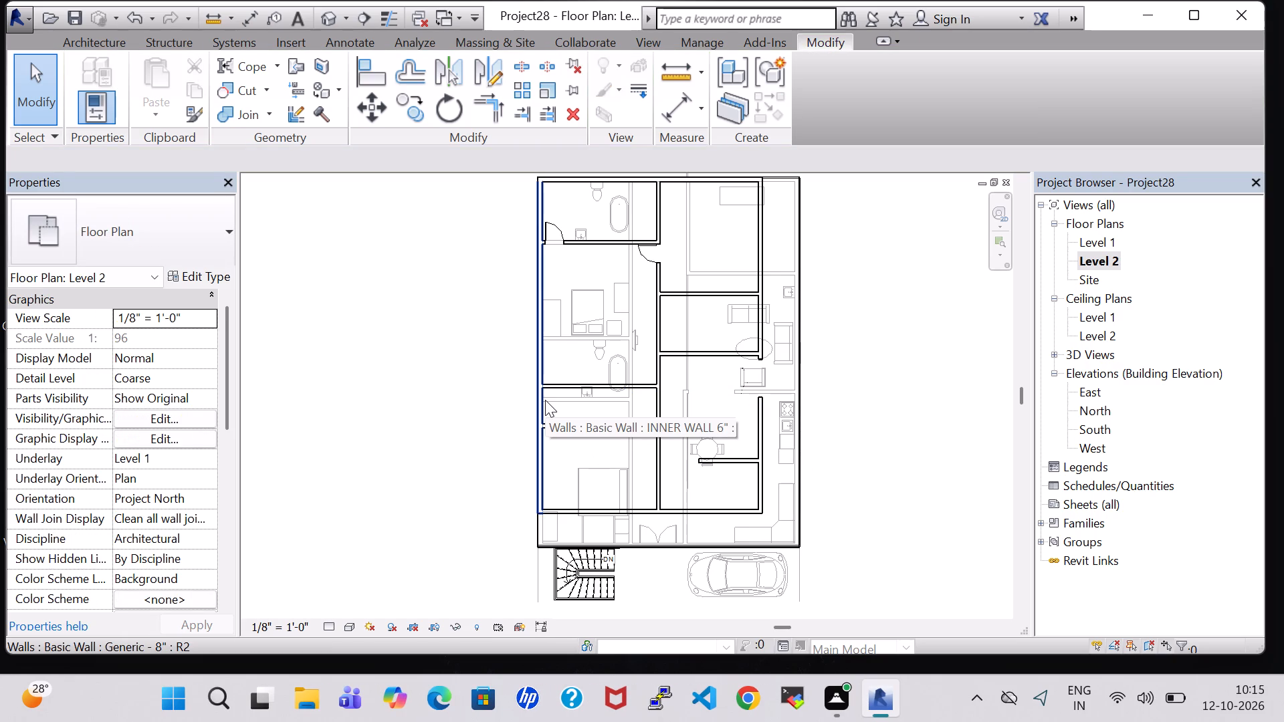
# Place a Single-Flush 30" x 80" door in the long partition at the front bedroom's north end, centred about 10'-0" from the front wall.
pyautogui.click(94, 46)
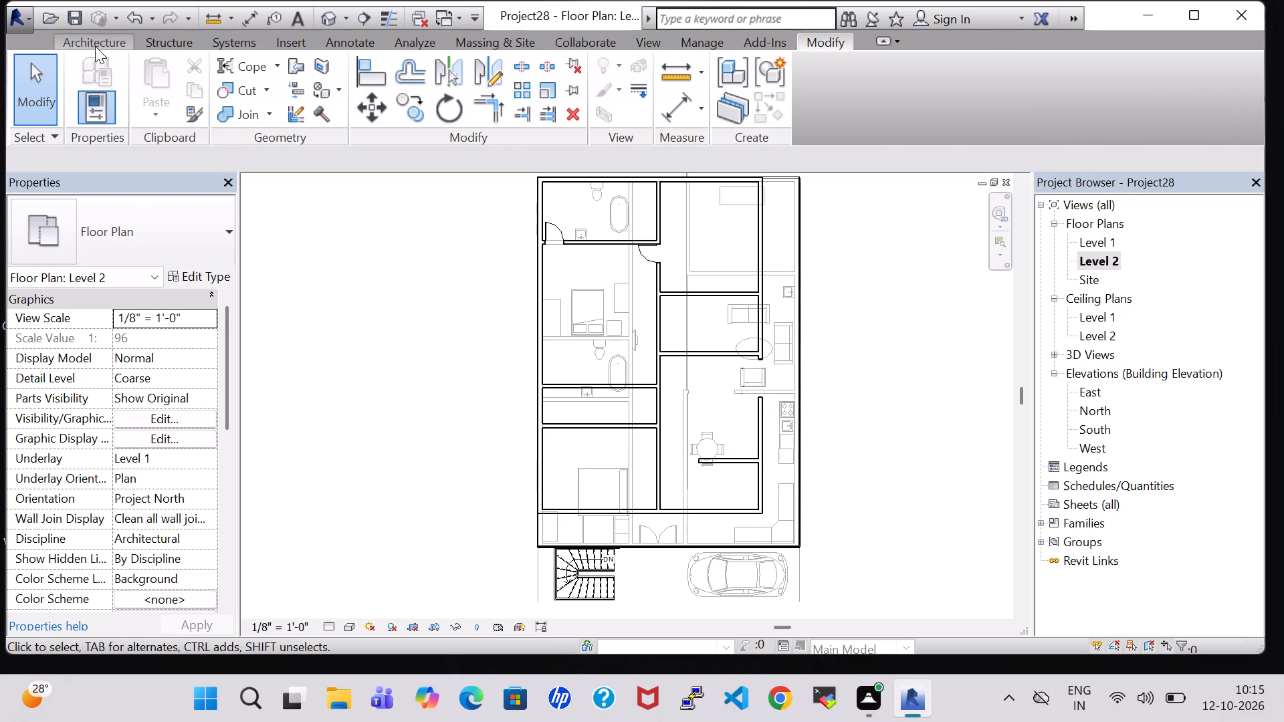
pyautogui.click(120, 60)
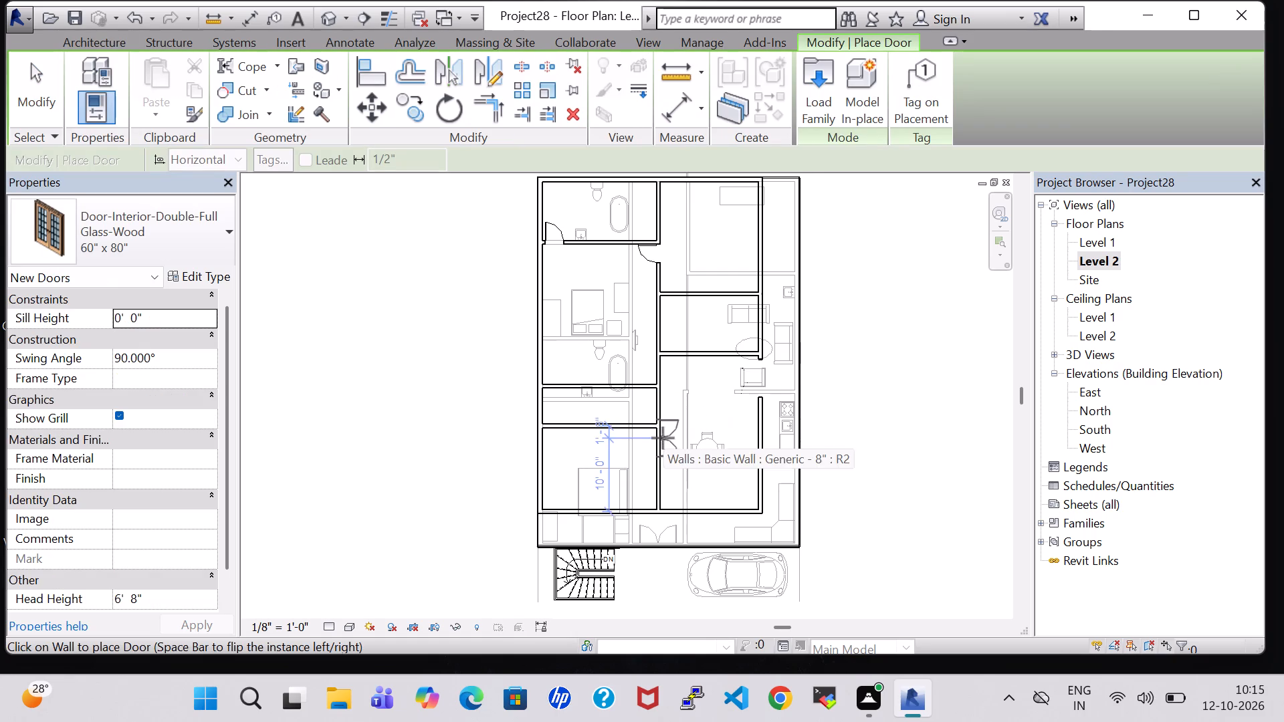
pyautogui.click(140, 207)
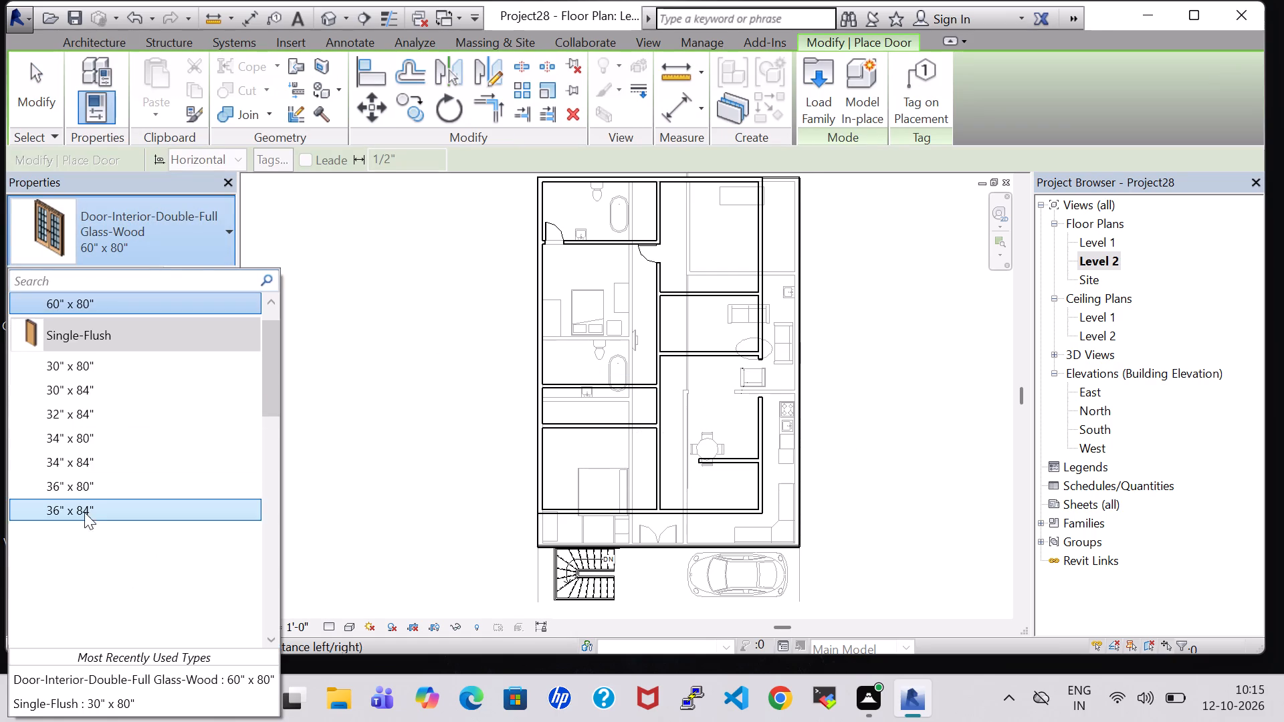
pyautogui.click(144, 362)
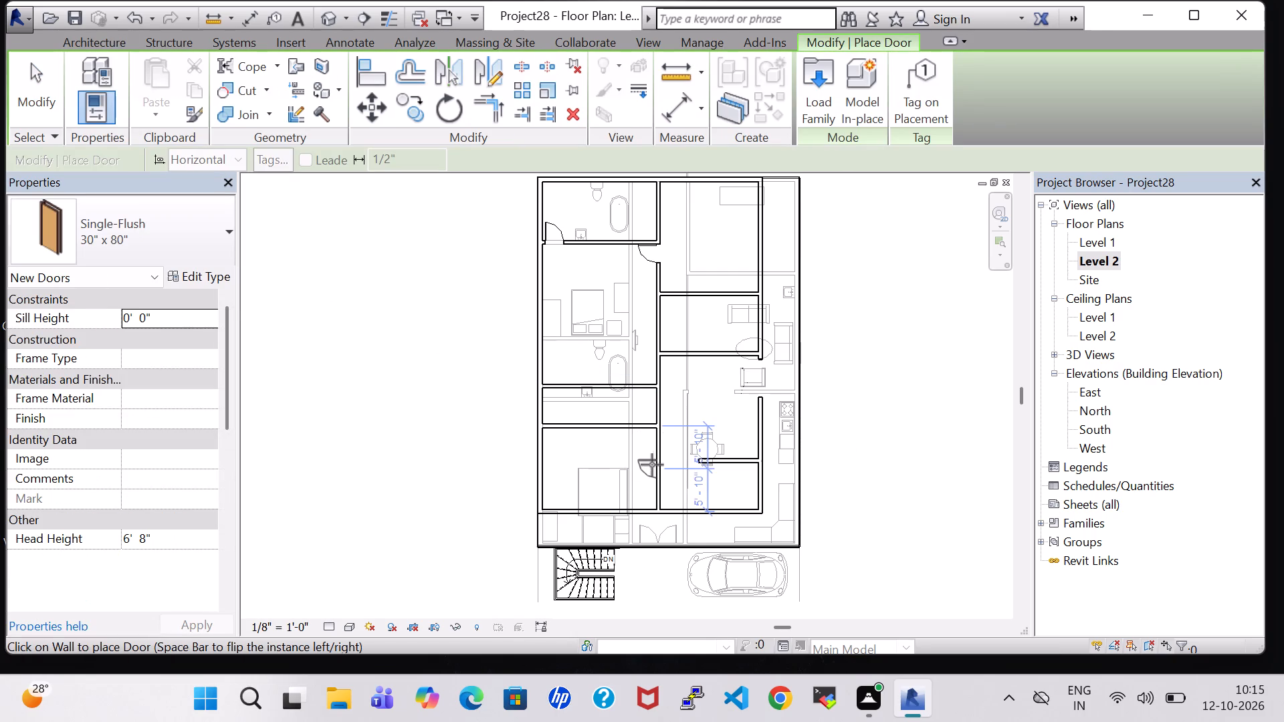
pyautogui.scroll(7, 651, 448)
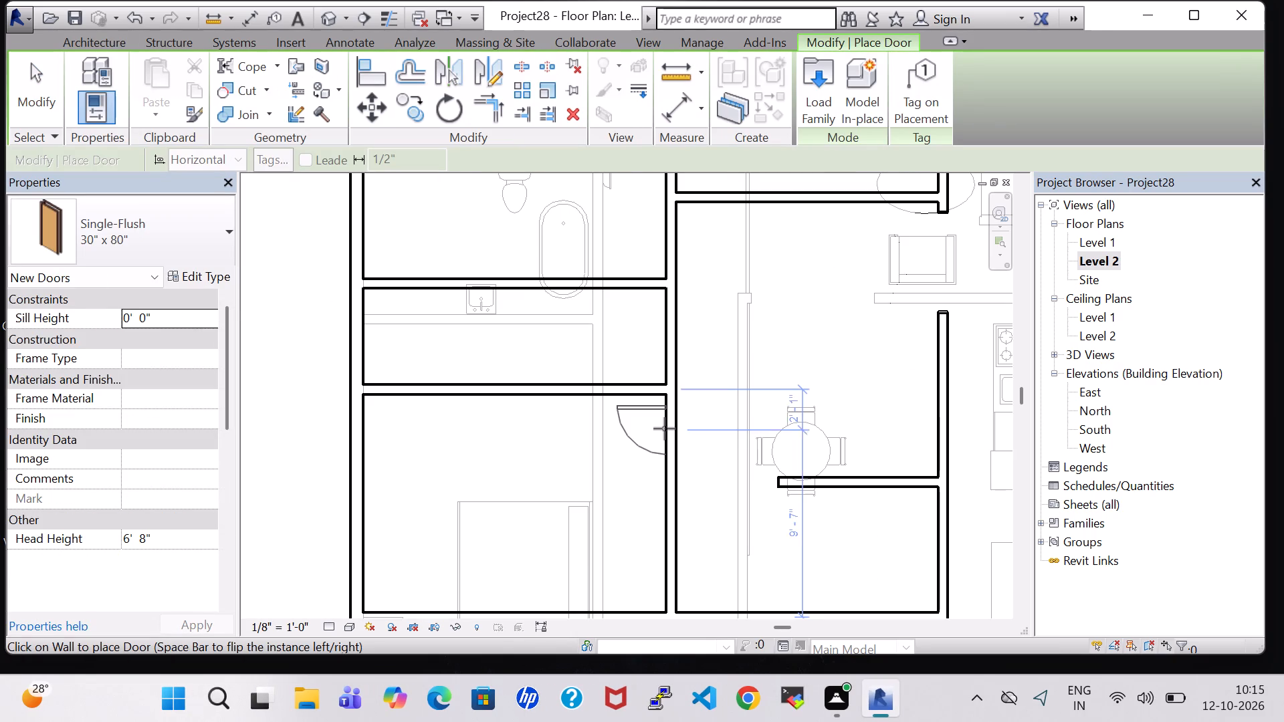
pyautogui.click(665, 422)
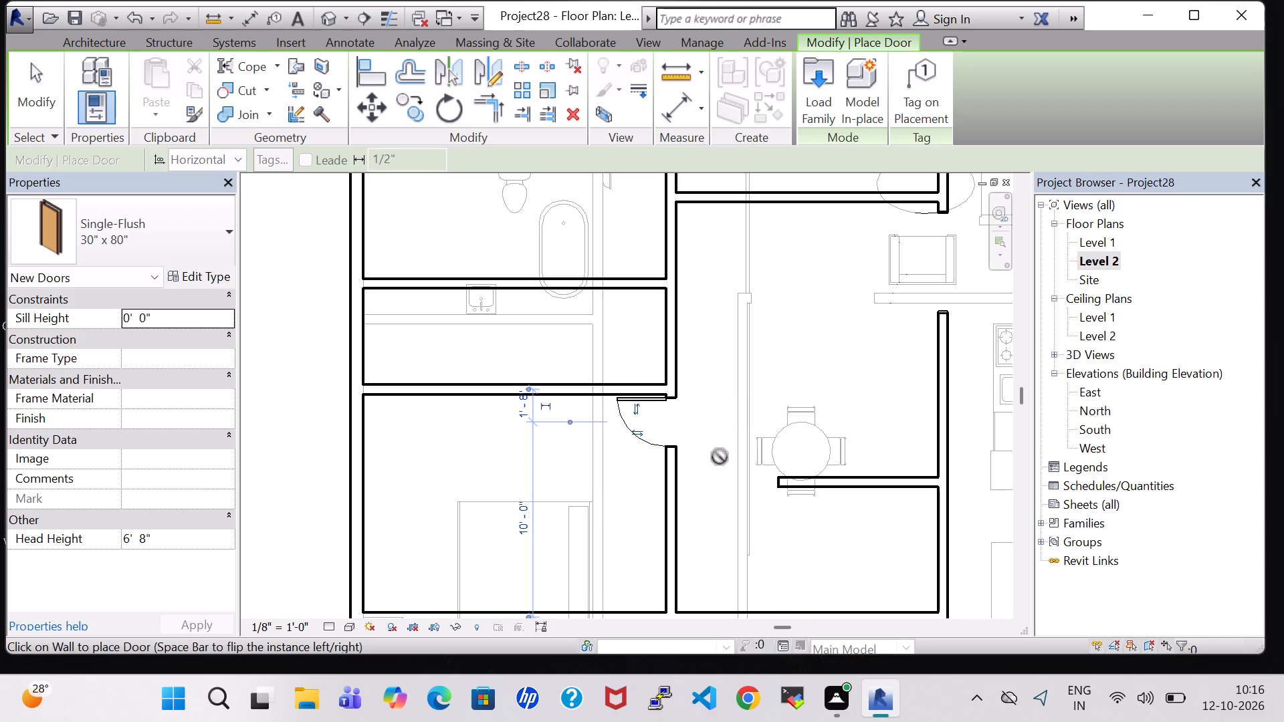
pyautogui.scroll(-7, 720, 459)
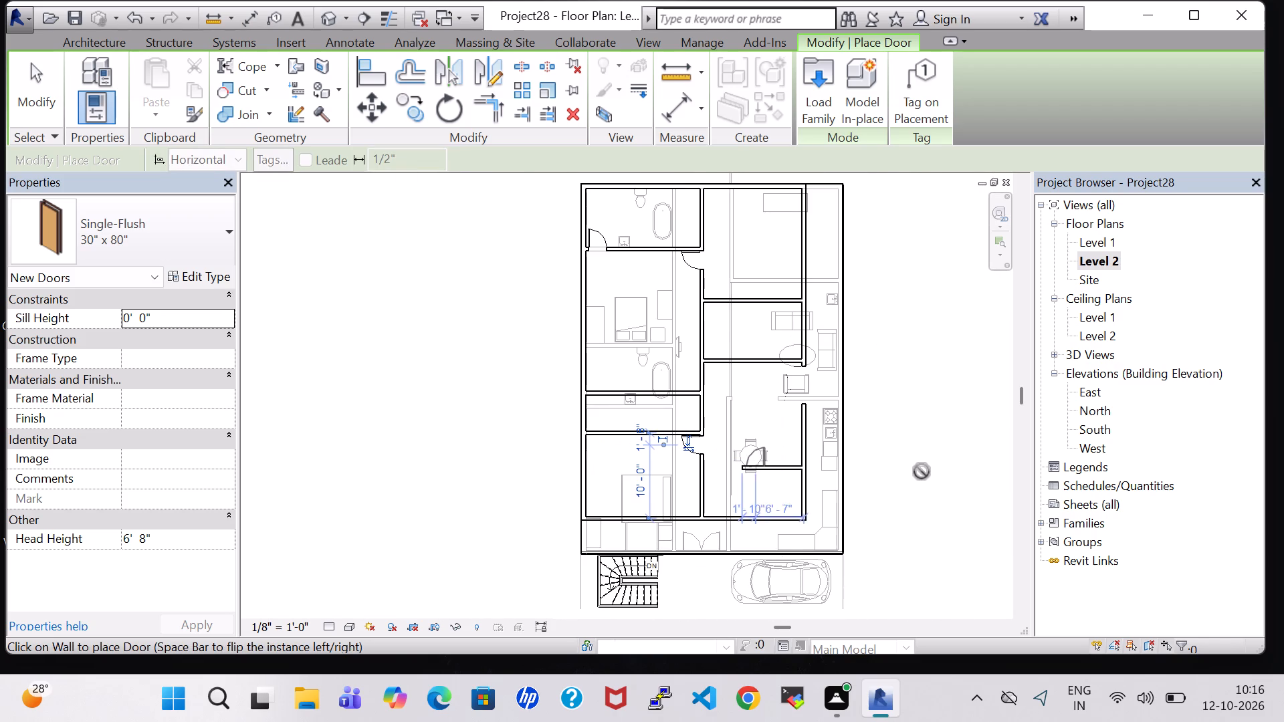
pyautogui.press('Escape')
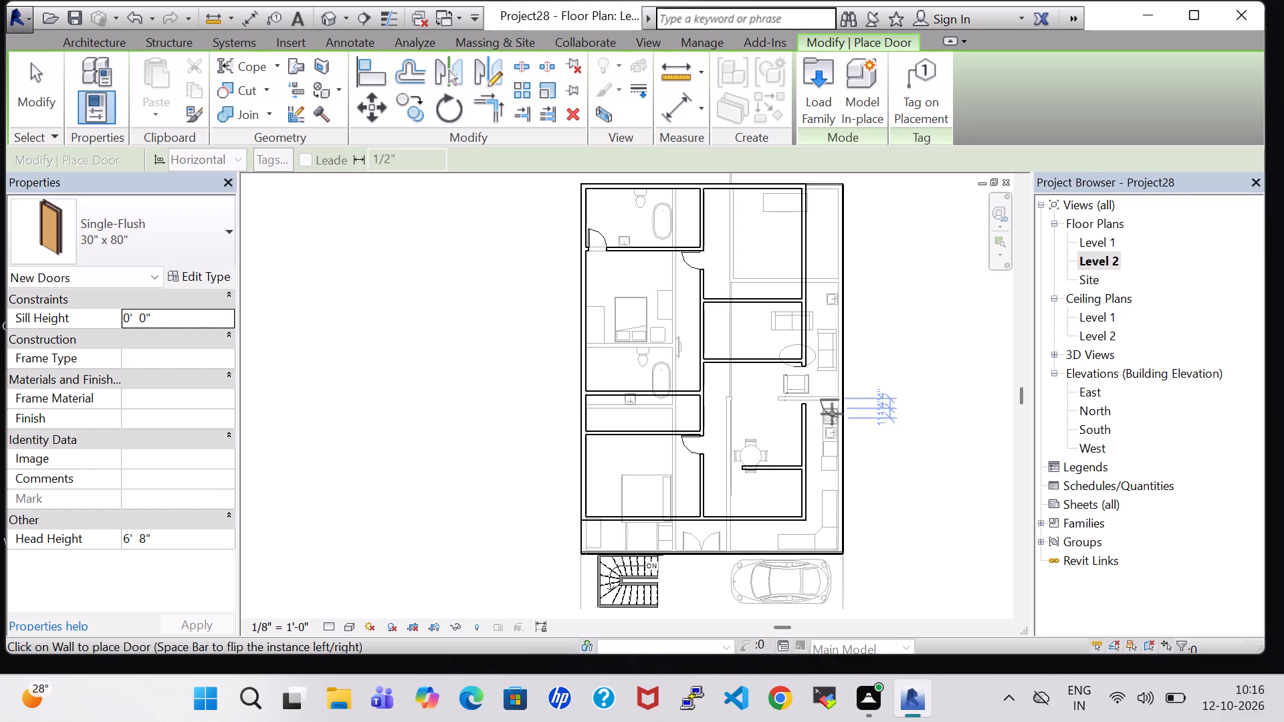
pyautogui.press('Escape')
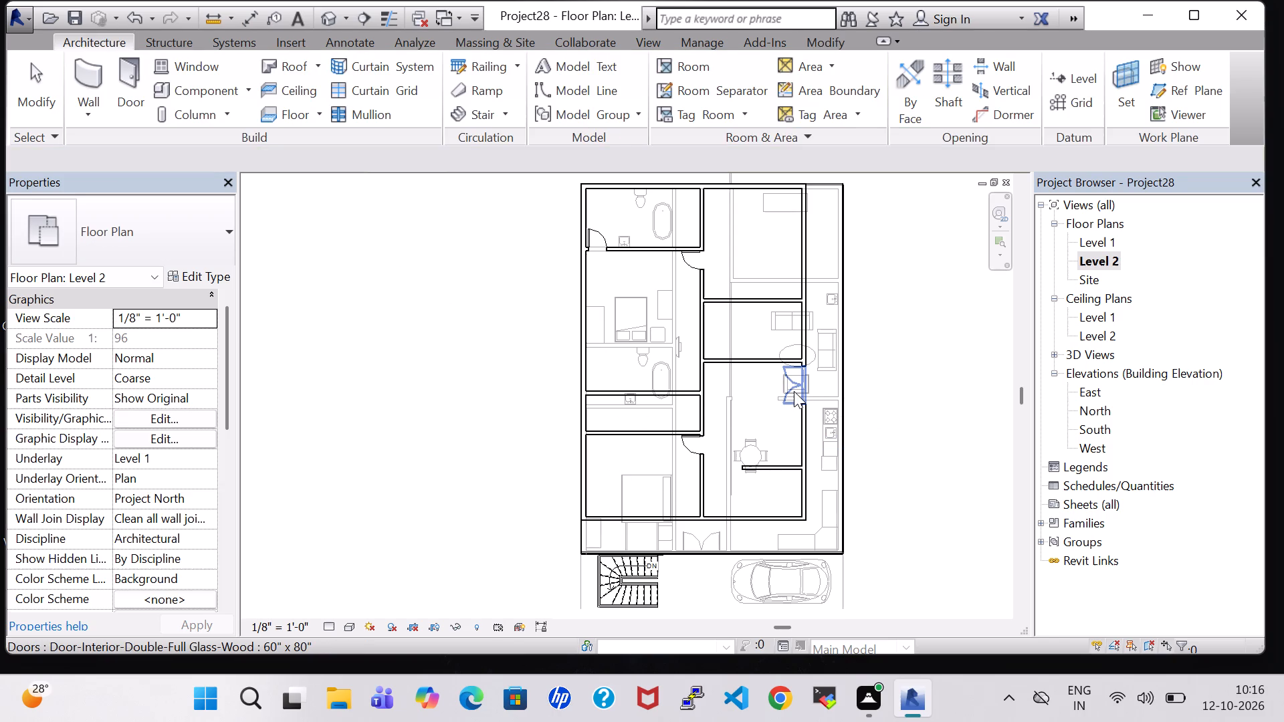
# Replace the east outer wall's double door with a new Door-Interior-Double-Full Glass-Wood 60" x 80", centred about 3'-3" south of the middle cross wall.
pyautogui.click(794, 391)
pyautogui.press('Delete')
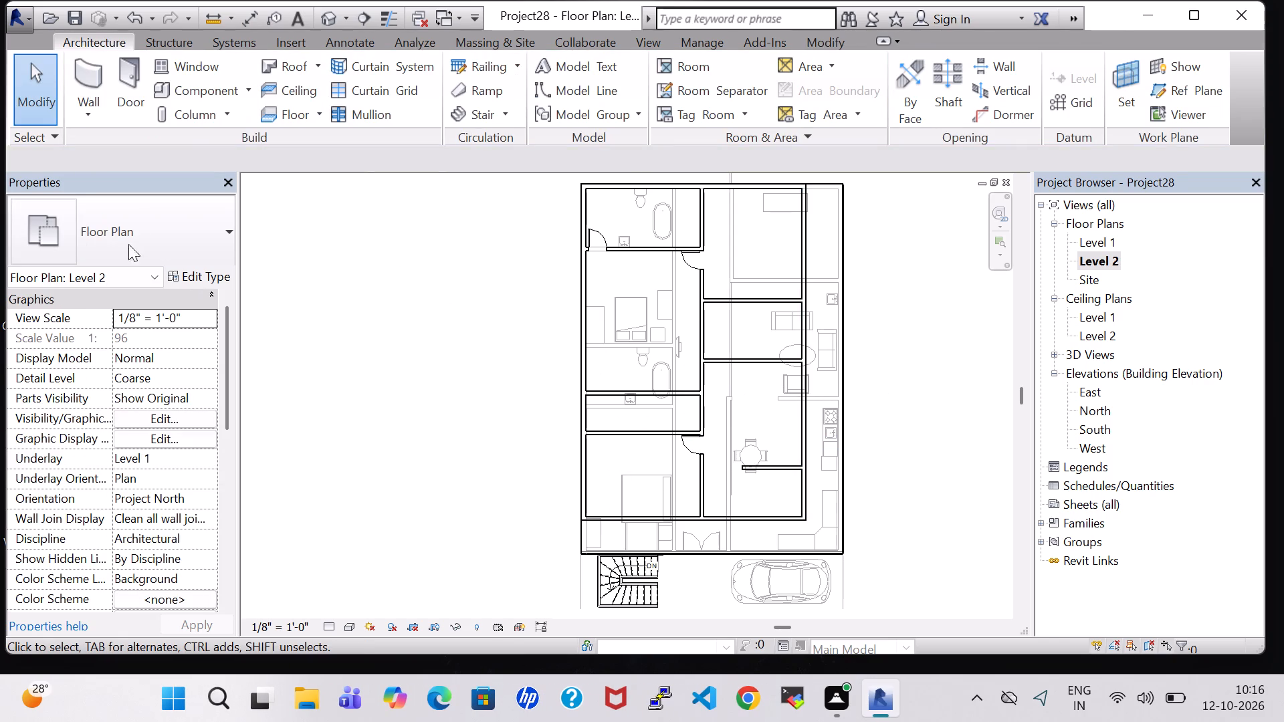
pyautogui.click(129, 100)
pyautogui.click(180, 237)
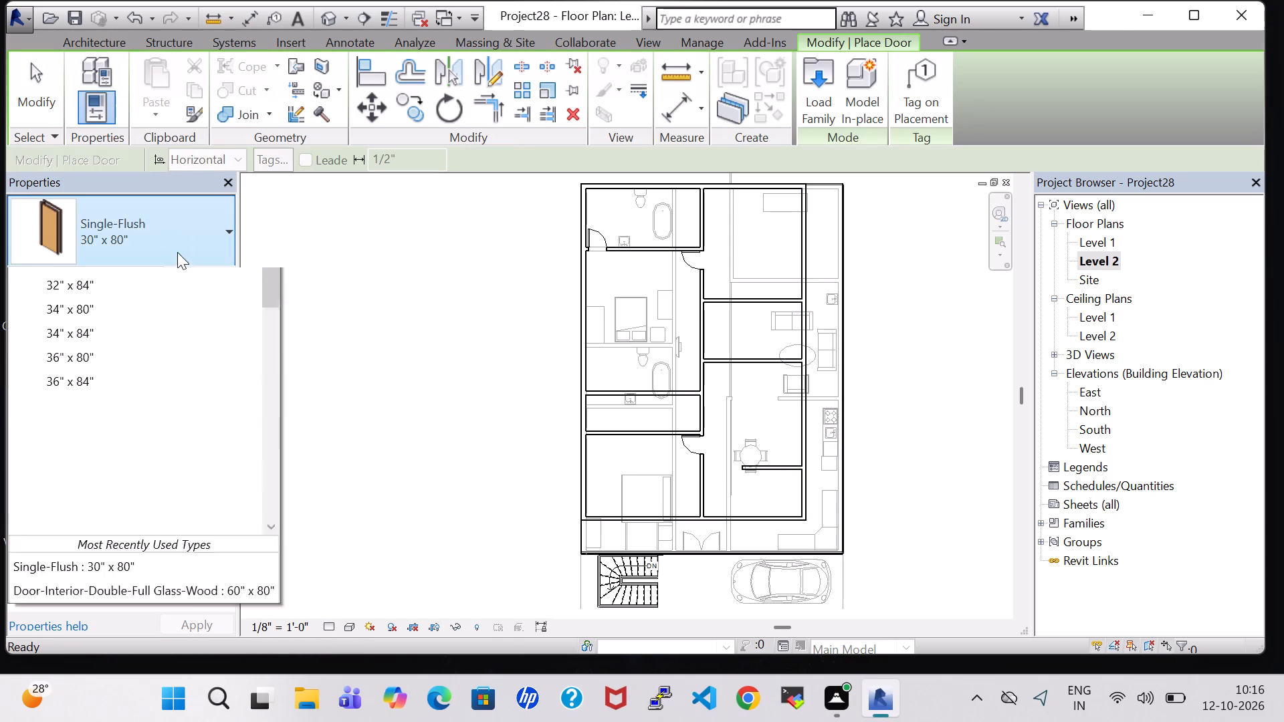
pyautogui.click(177, 707)
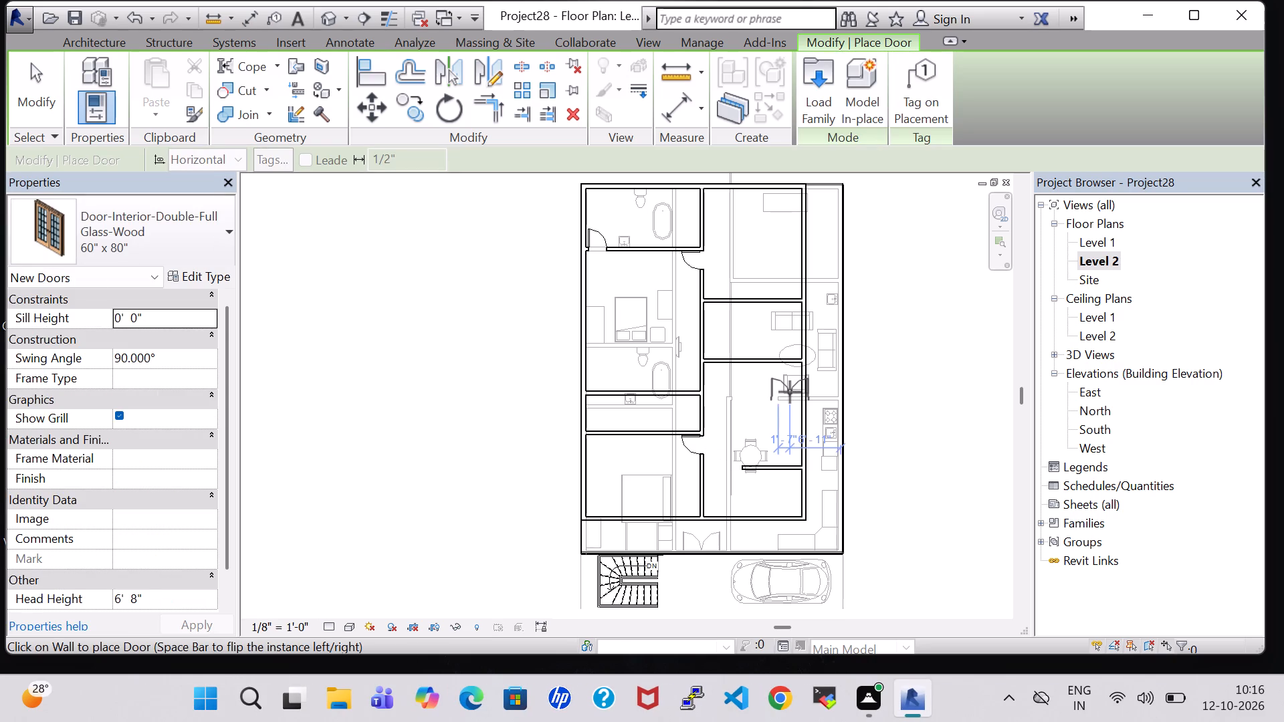
pyautogui.scroll(5, 796, 392)
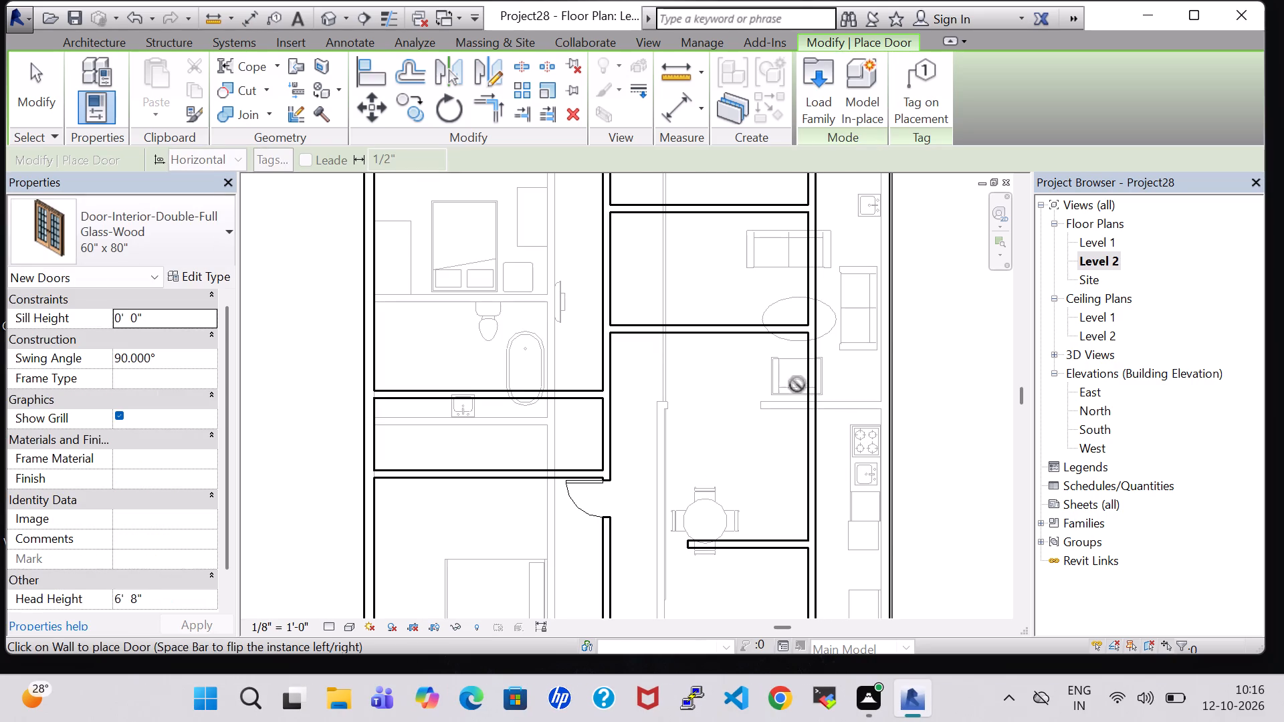
pyautogui.click(807, 376)
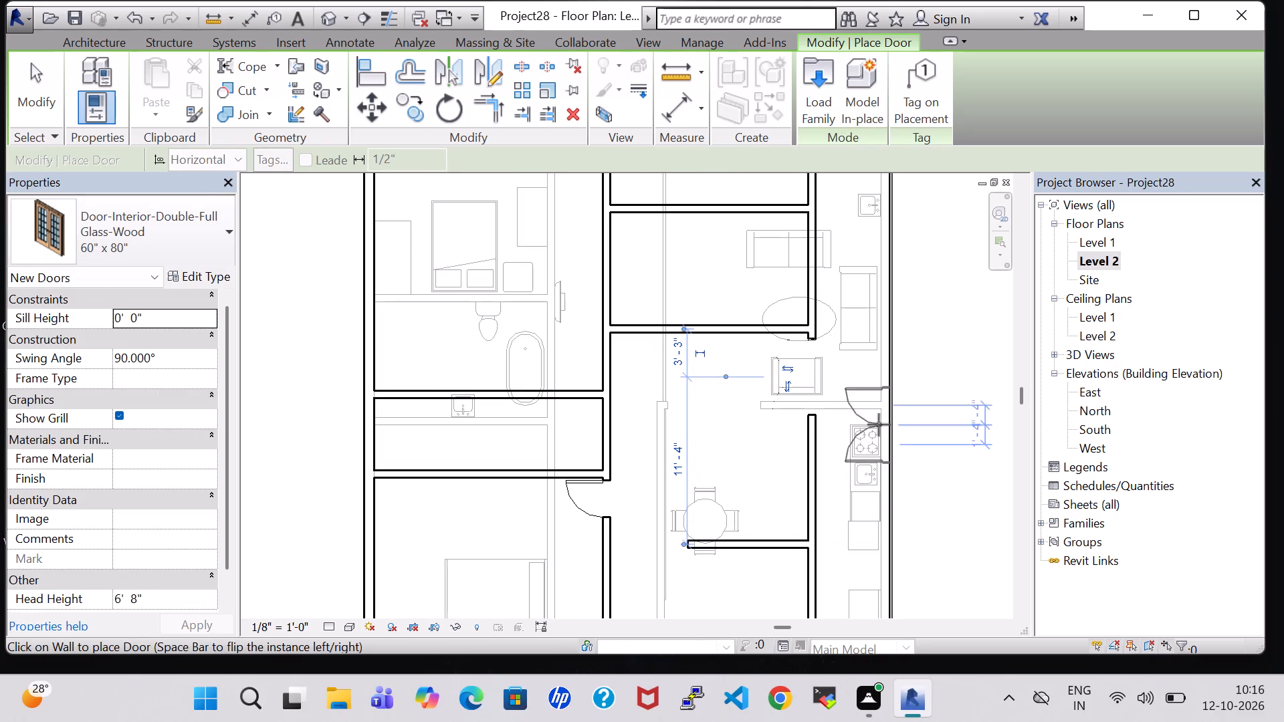
pyautogui.press('Escape')
pyautogui.press('Escape')
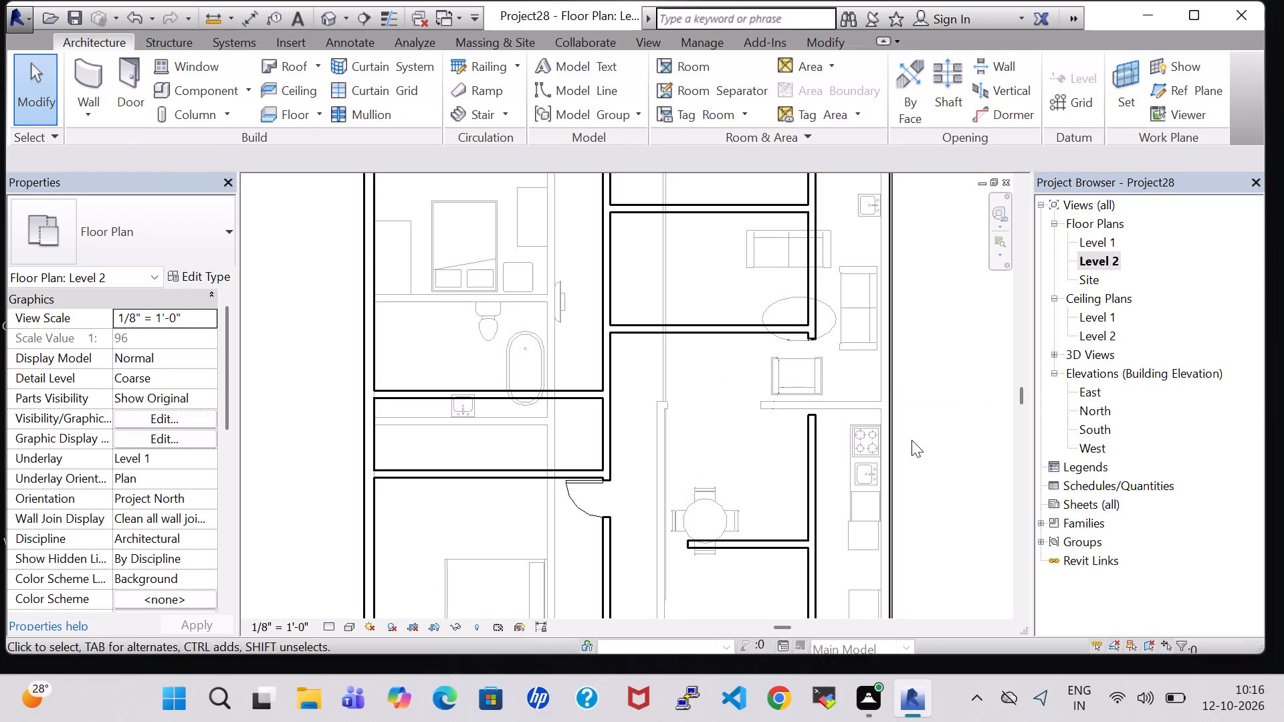
# In the 3D view, delete the stray Handrail - Rectangular railing running along the upper storey's east outer wall.
pyautogui.click(323, 12)
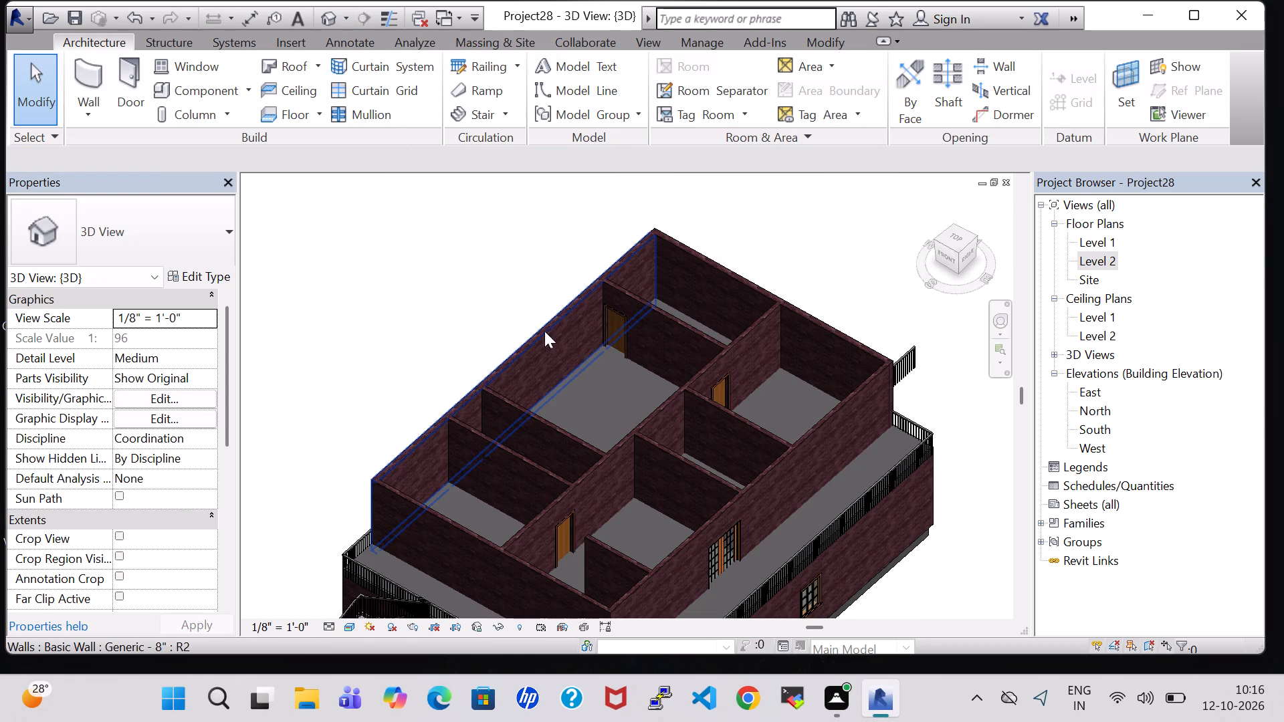
pyautogui.click(910, 371)
pyautogui.press('Delete')
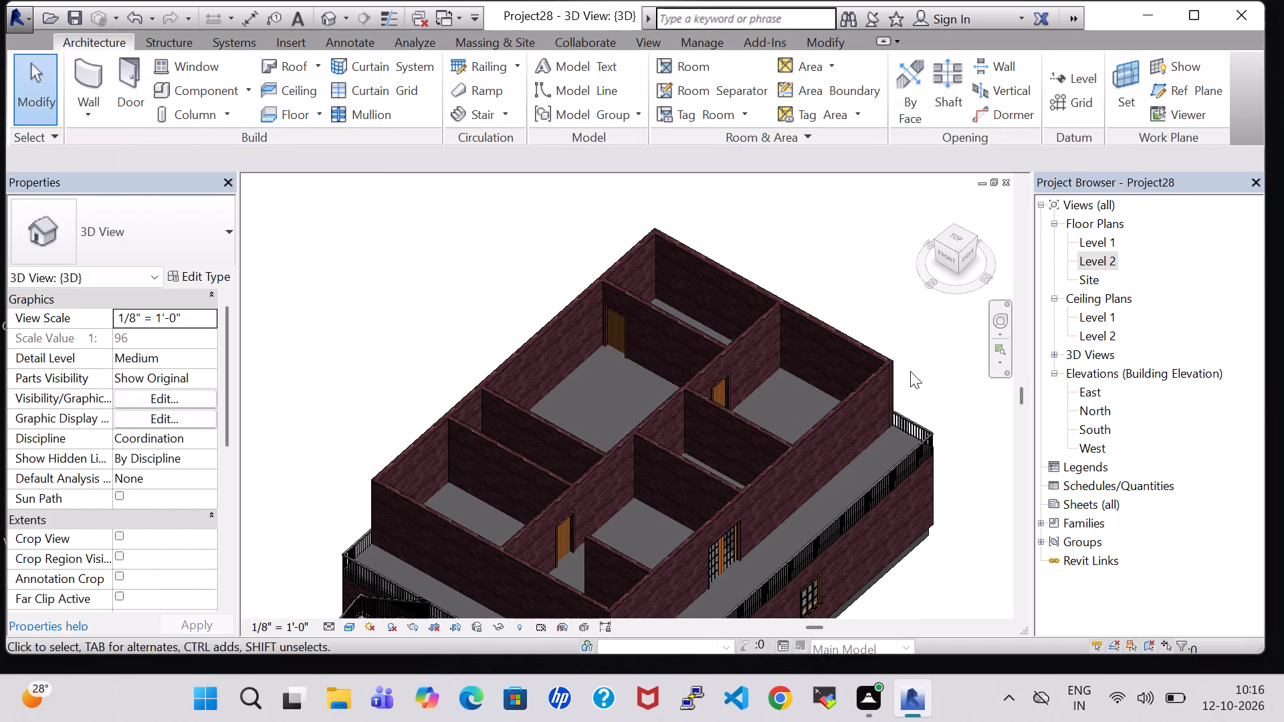
pyautogui.scroll(-2, 910, 371)
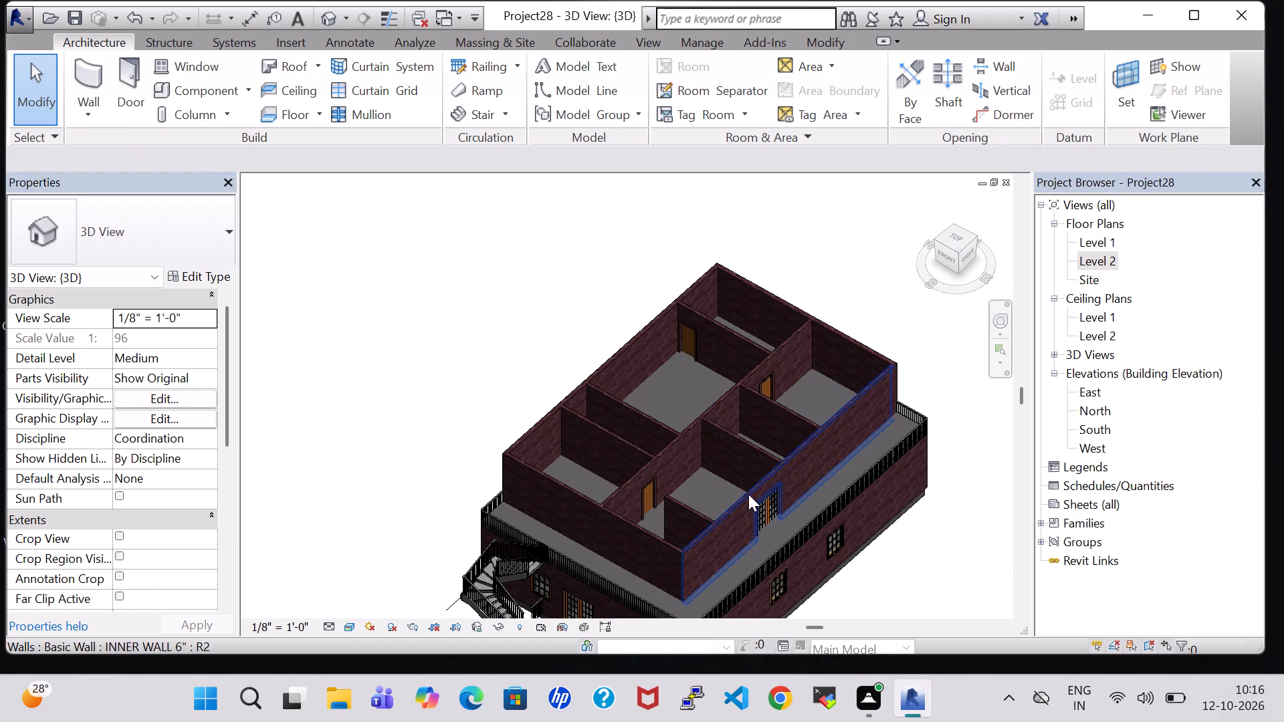
# In the Level 2 floor plan, place tagged rooms in the north-west corner bathroom and in the bedroom directly south of it.
pyautogui.doubleClick(1113, 257)
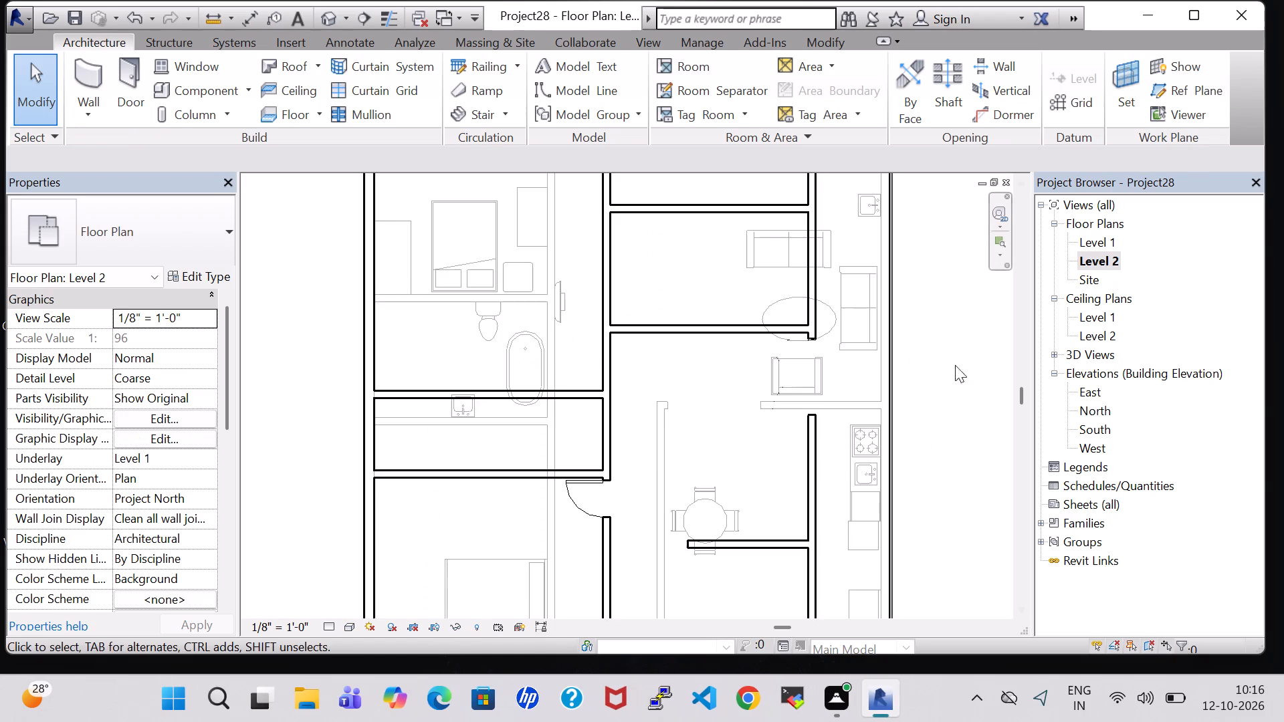
pyautogui.scroll(-3, 916, 386)
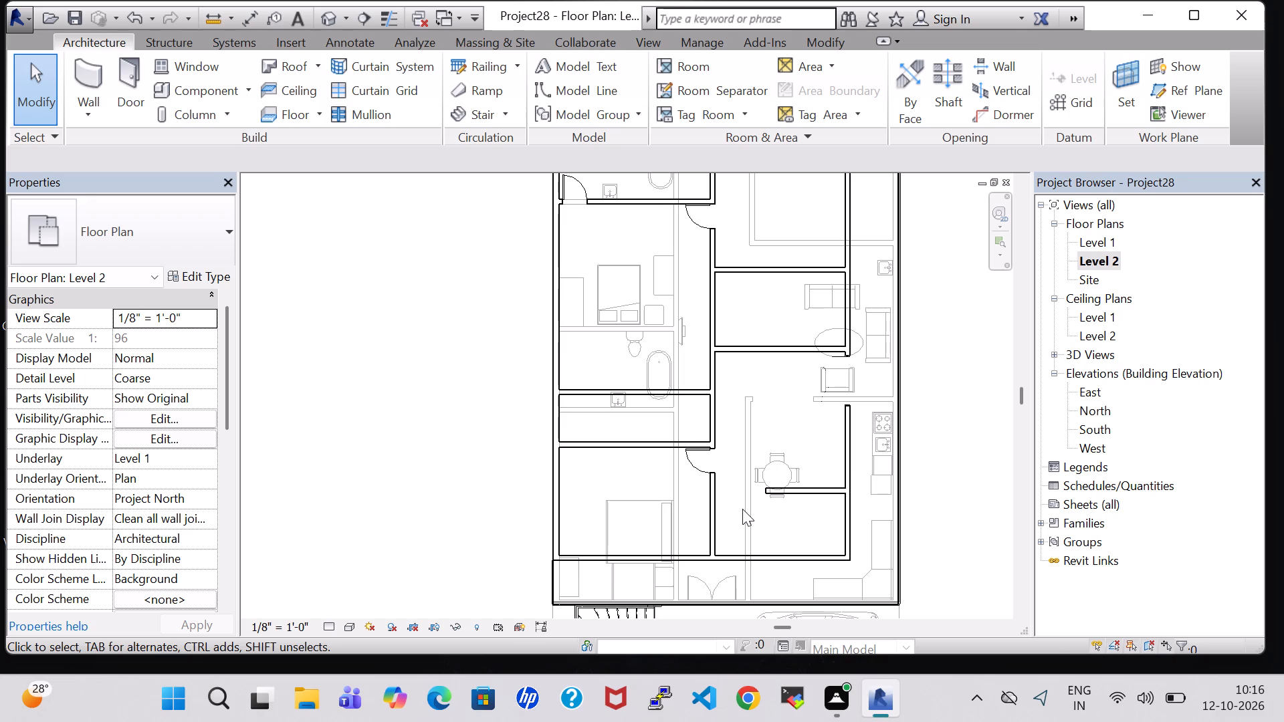
pyautogui.scroll(-2, 290, 256)
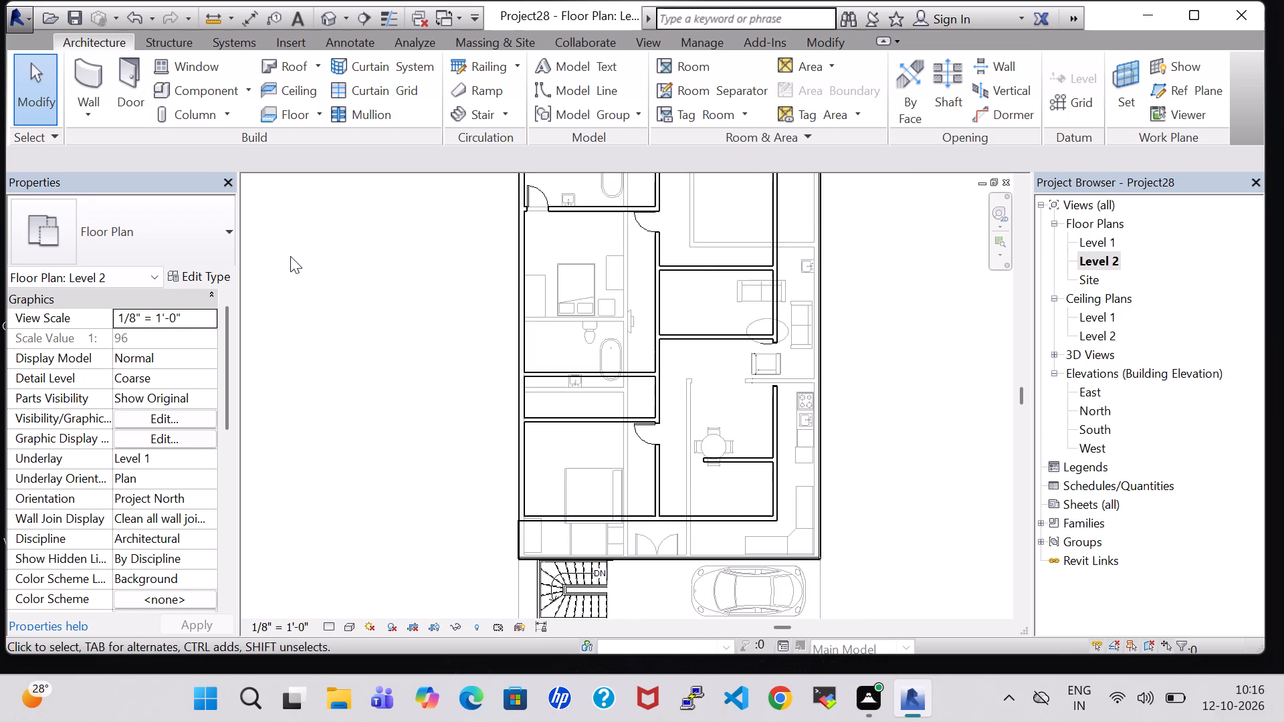
pyautogui.scroll(-1, 290, 256)
pyautogui.click(681, 65)
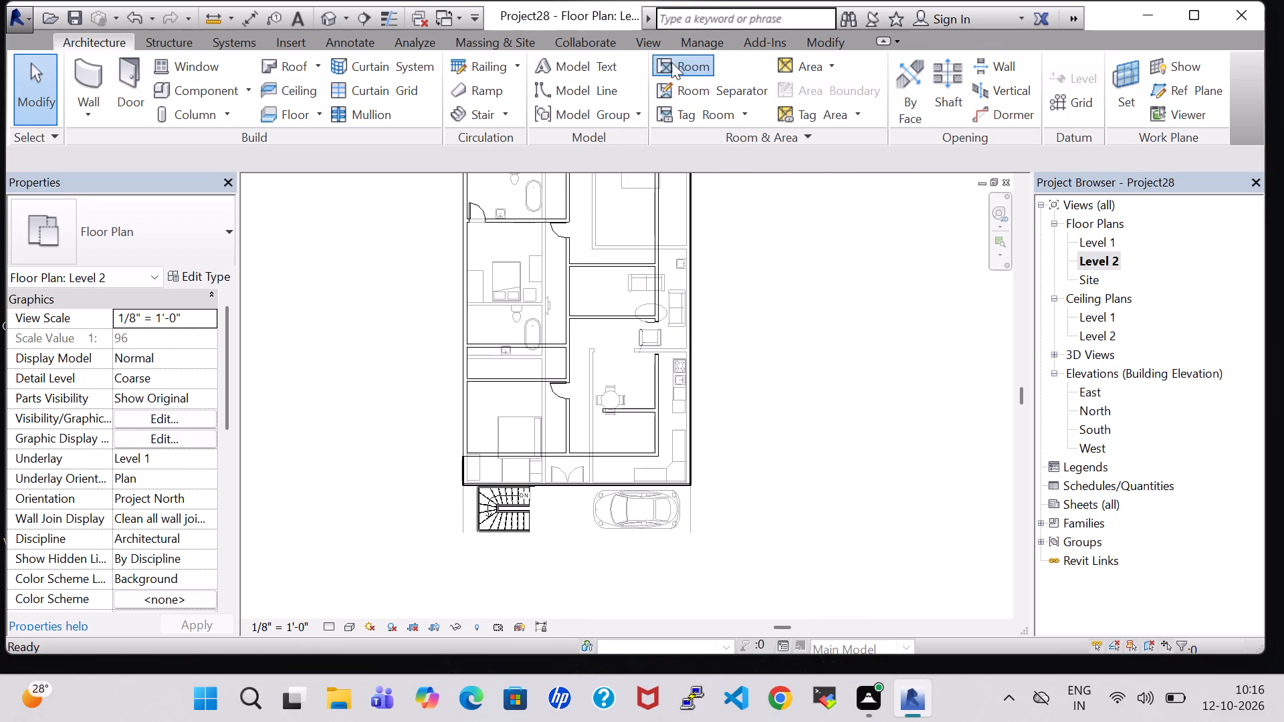
pyautogui.moveTo(517, 194); pyautogui.dragTo(543, 310, button='middle')
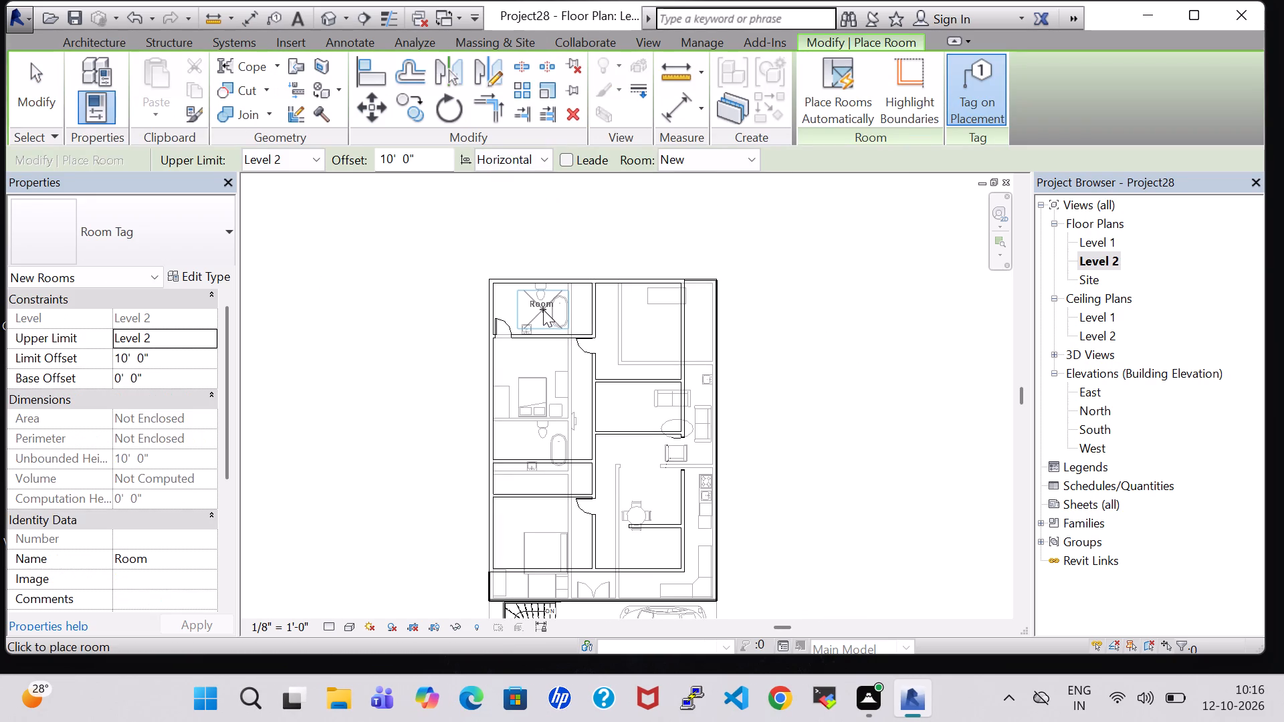
pyautogui.click(543, 310)
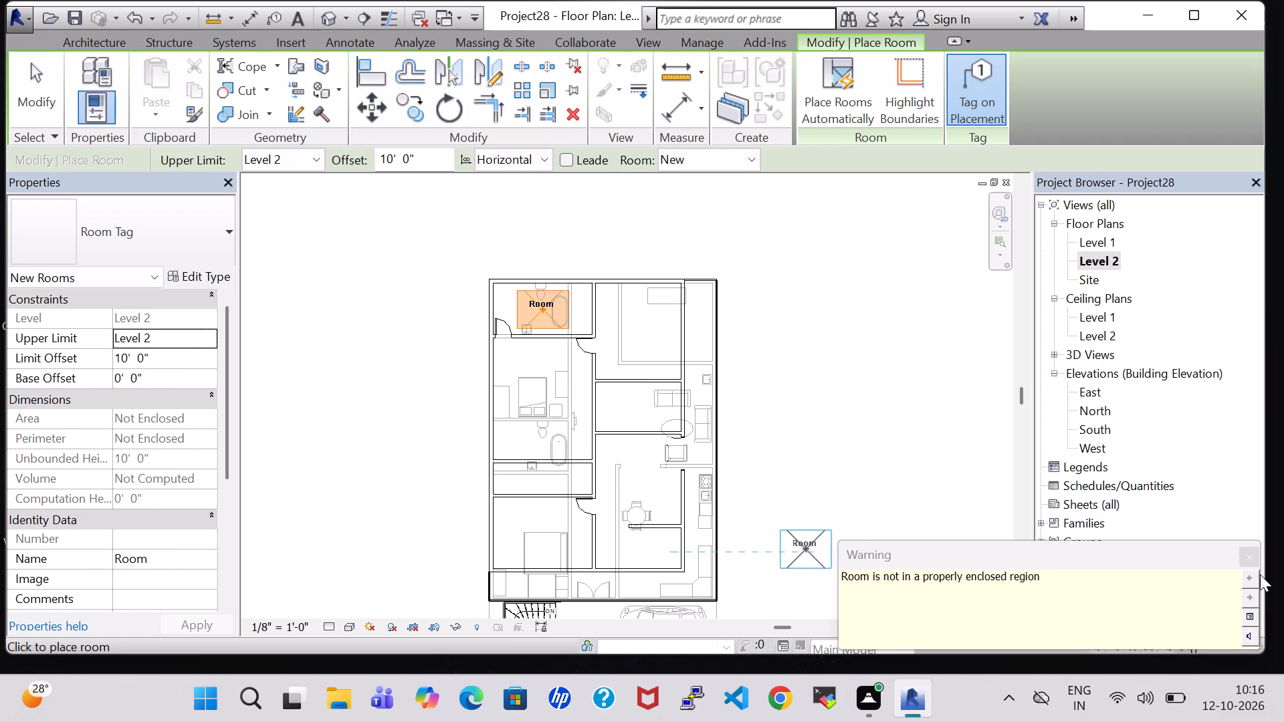
pyautogui.click(1251, 559)
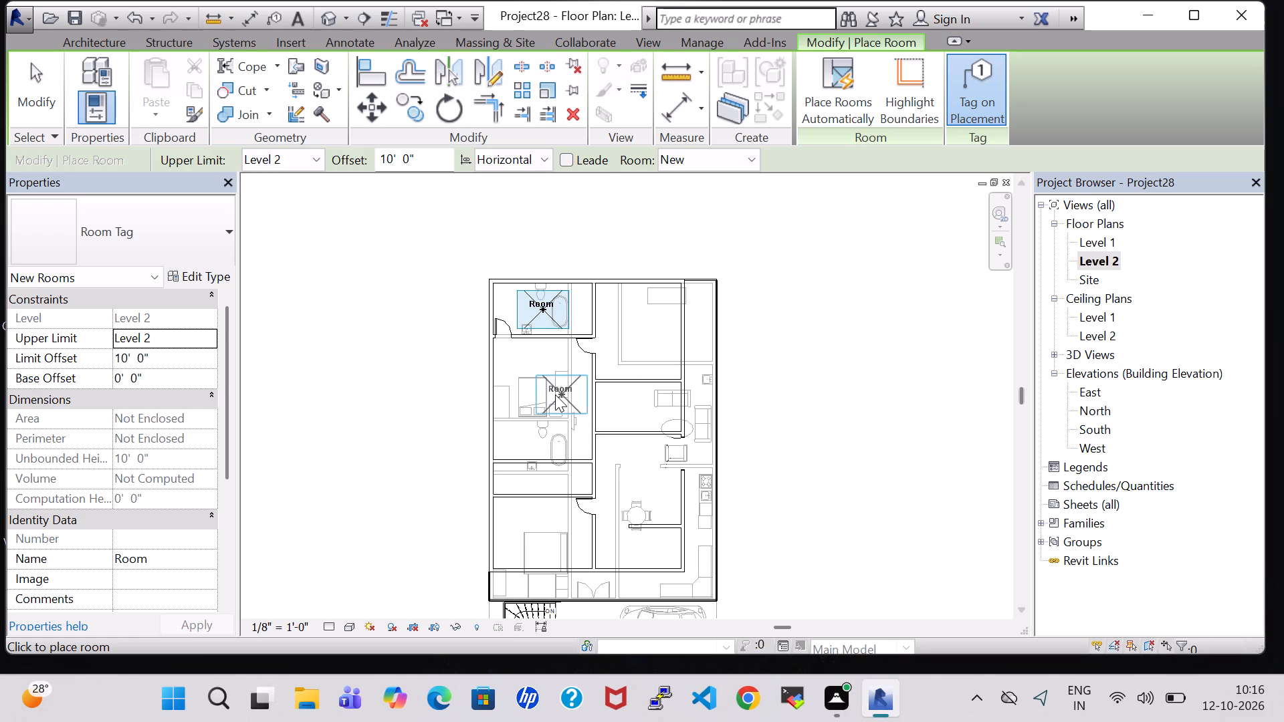
pyautogui.click(549, 406)
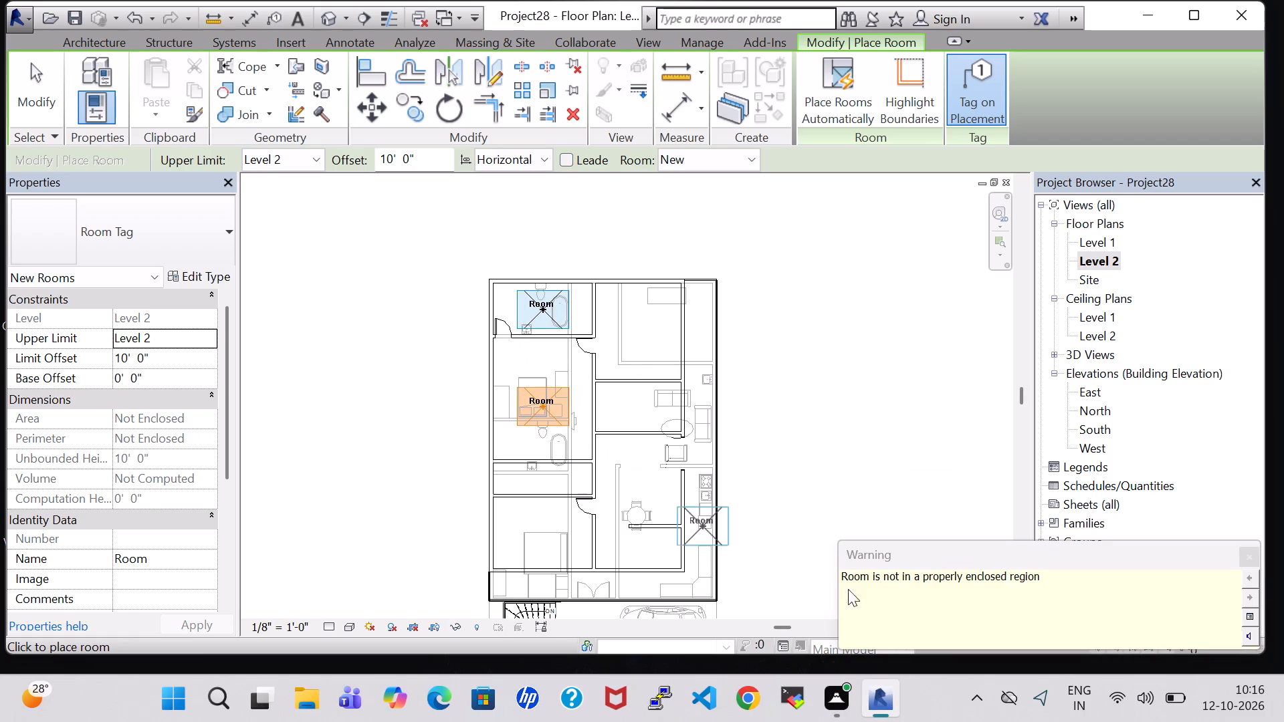
pyautogui.click(1245, 546)
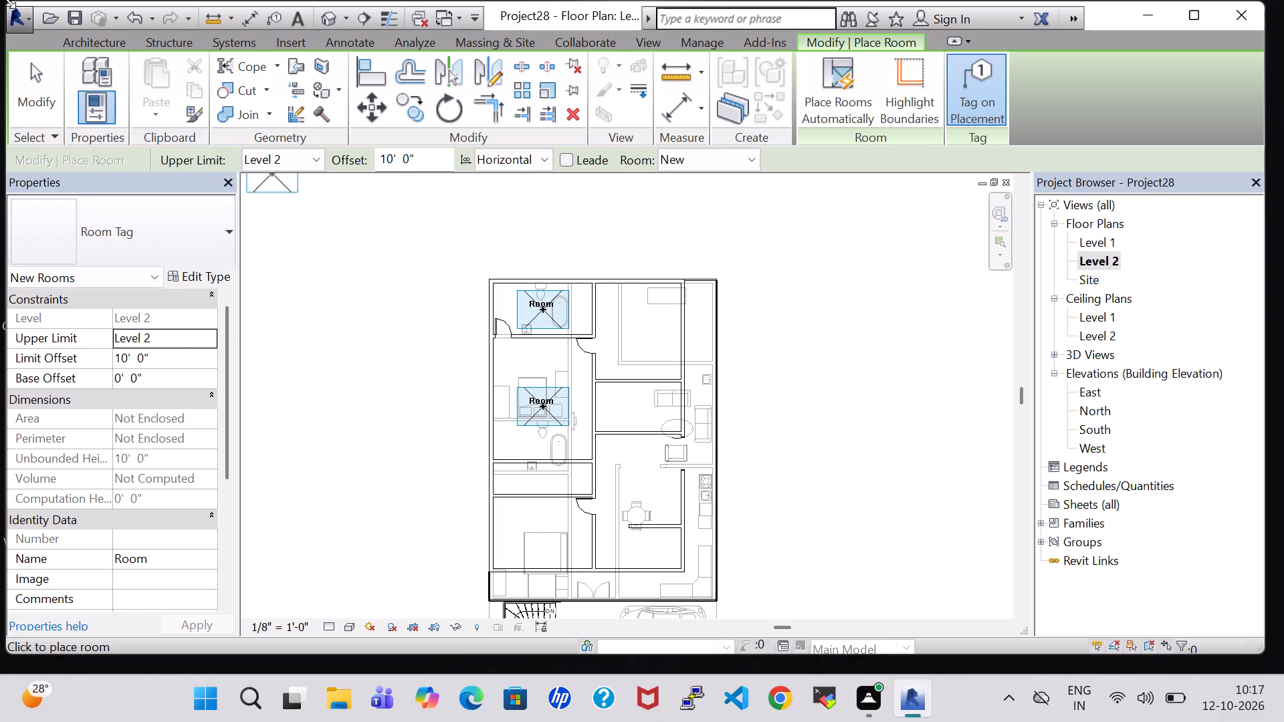
# Place tagged rooms in Level 2's six remaining spaces: the two south-west ones and all four east of the long partition.
pyautogui.click(328, 13)
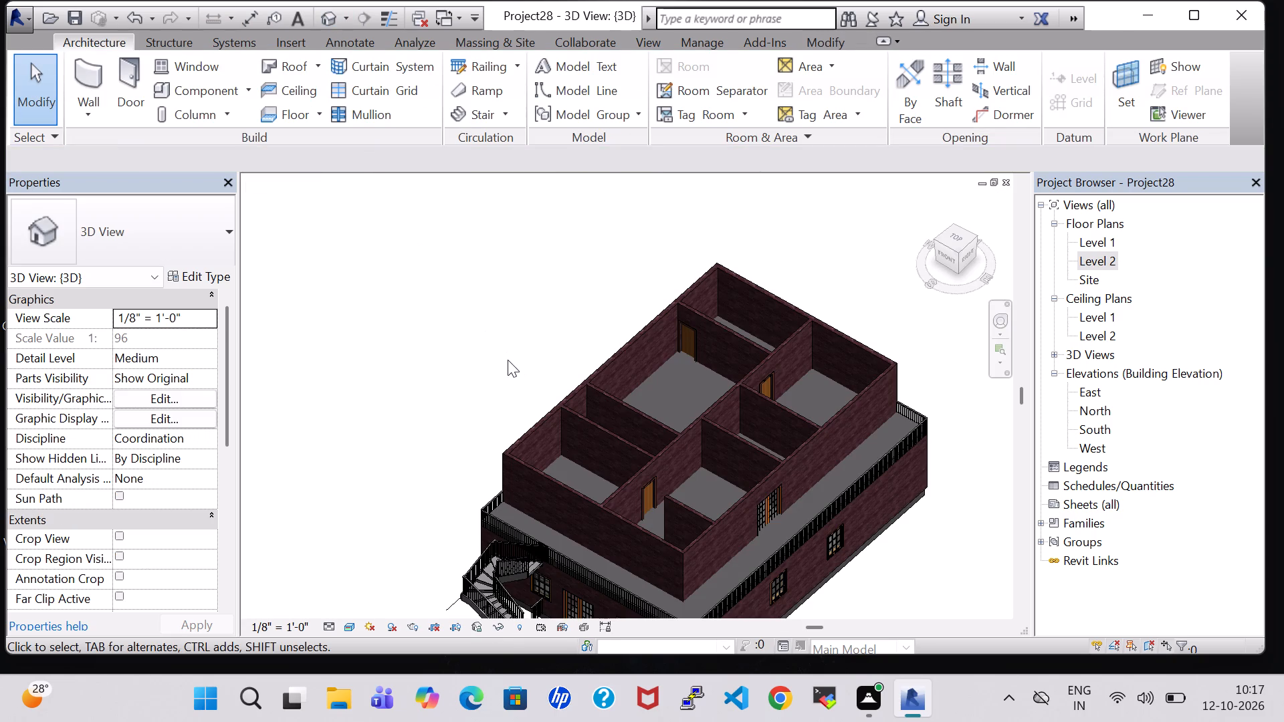
pyautogui.scroll(1, 508, 360)
pyautogui.keyDown('shift'); pyautogui.moveTo(508, 360); pyautogui.dragTo(664, 330, button='middle'); pyautogui.keyUp('shift')
pyautogui.keyDown('shift'); pyautogui.scroll(1, 559, 379); pyautogui.keyUp('shift')
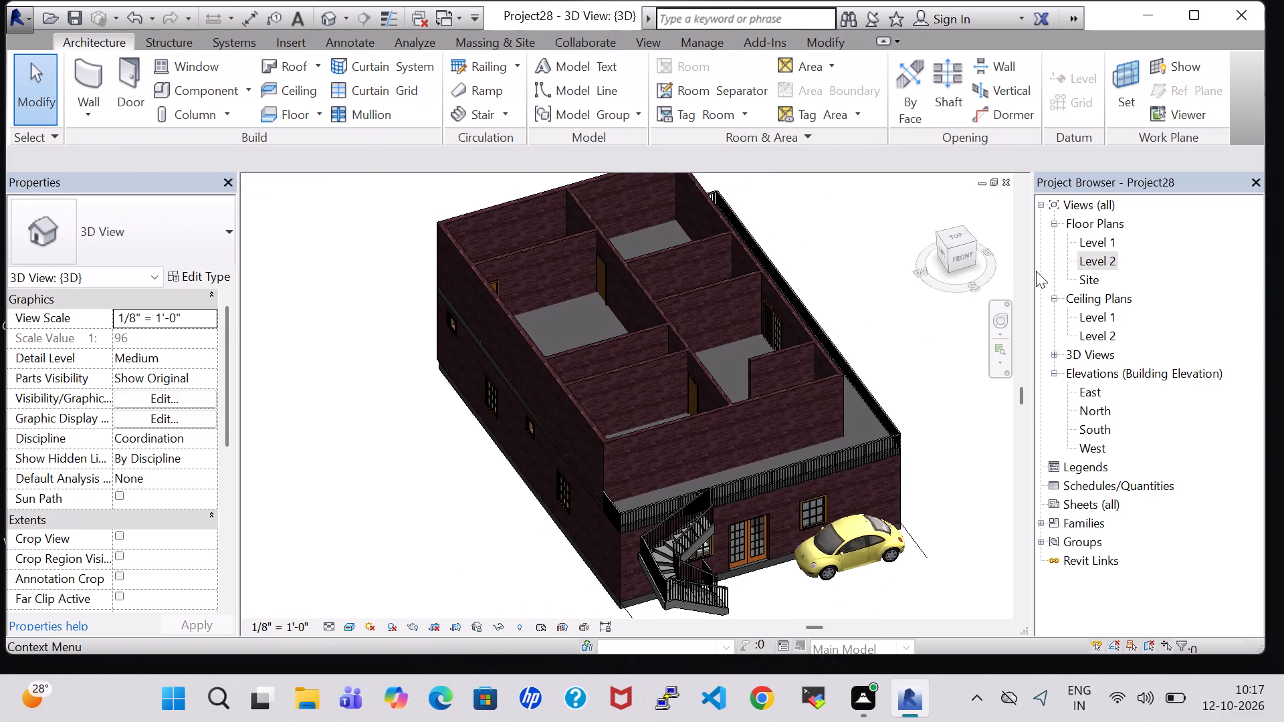
pyautogui.doubleClick(1096, 253)
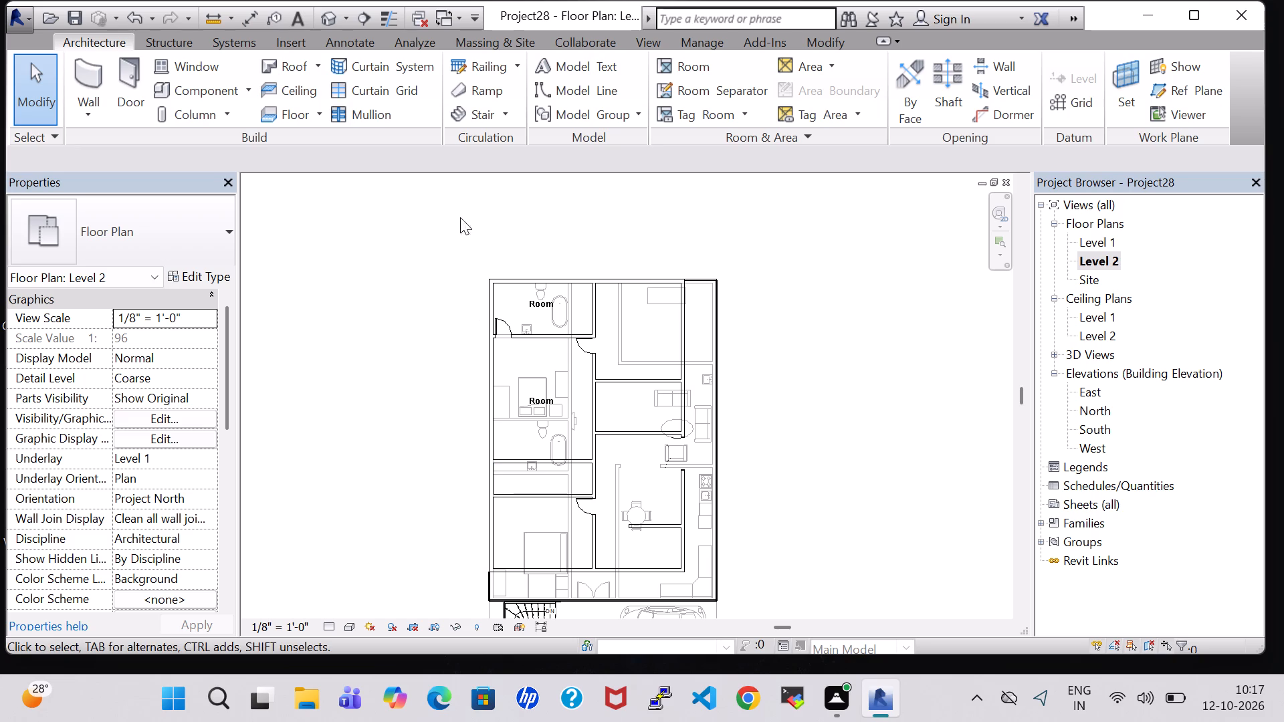
pyautogui.click(702, 65)
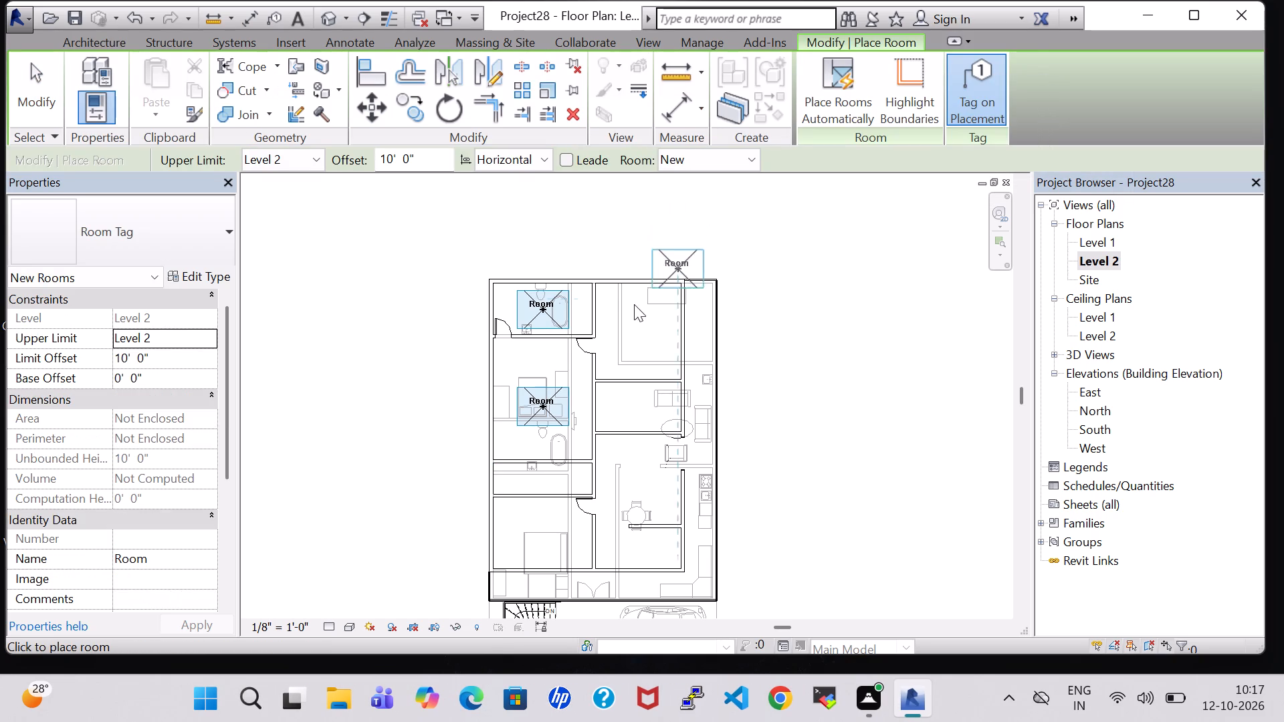
pyautogui.click(535, 481)
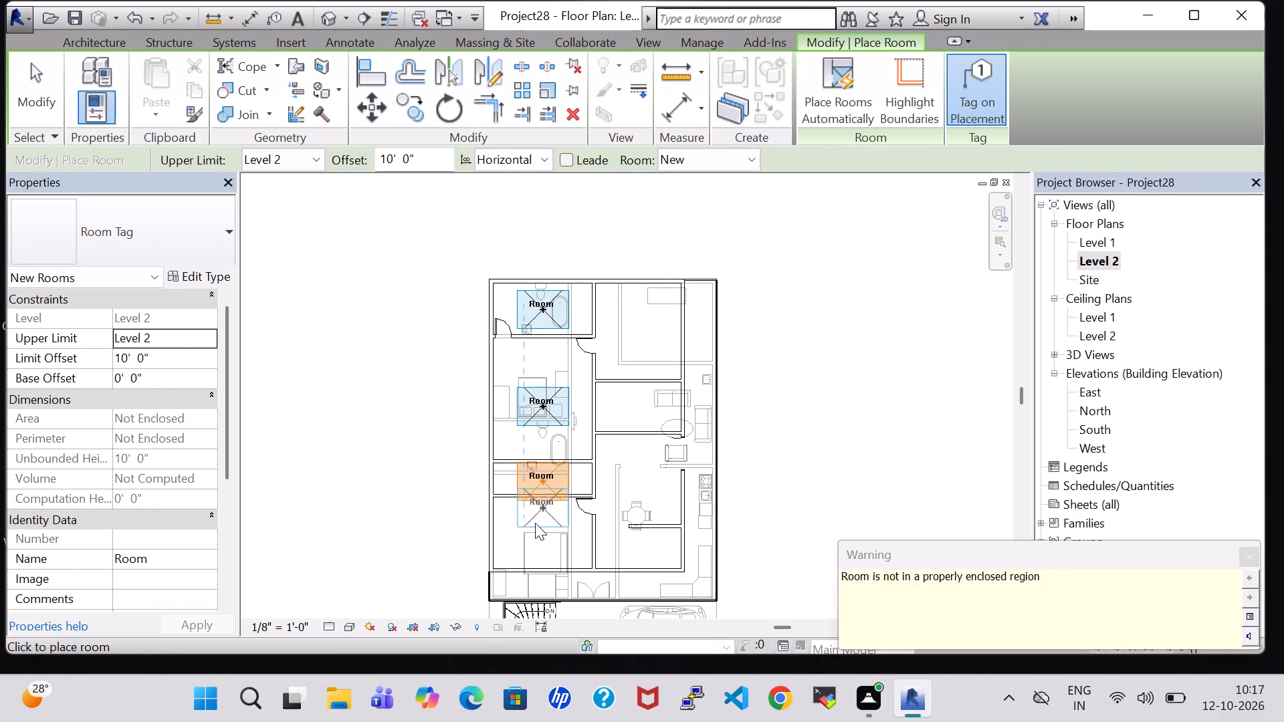
pyautogui.click(535, 535)
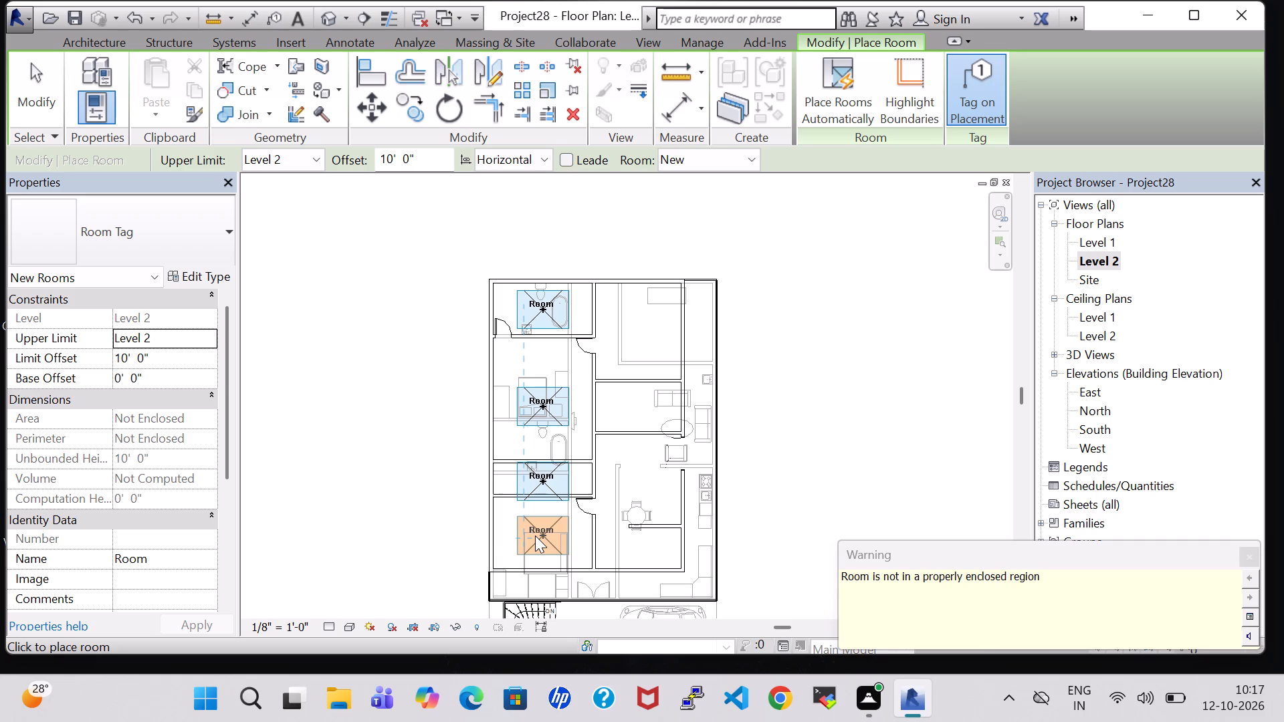
pyautogui.click(653, 552)
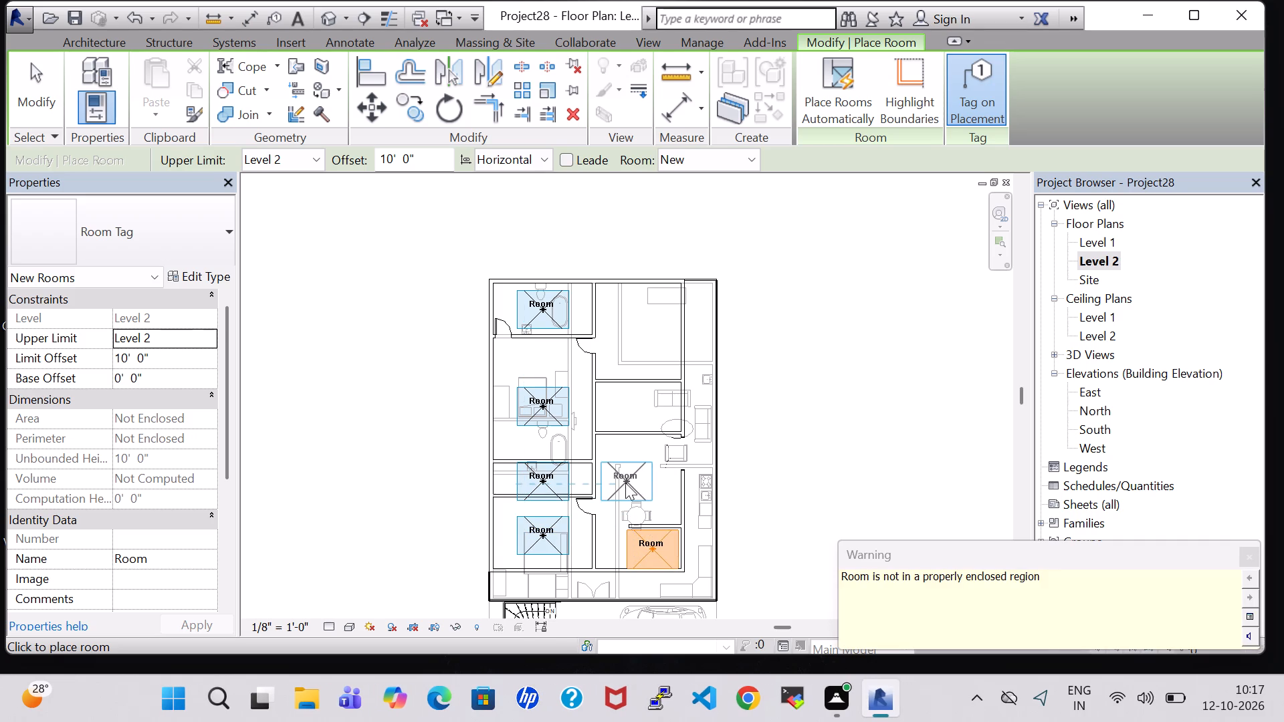
pyautogui.click(630, 483)
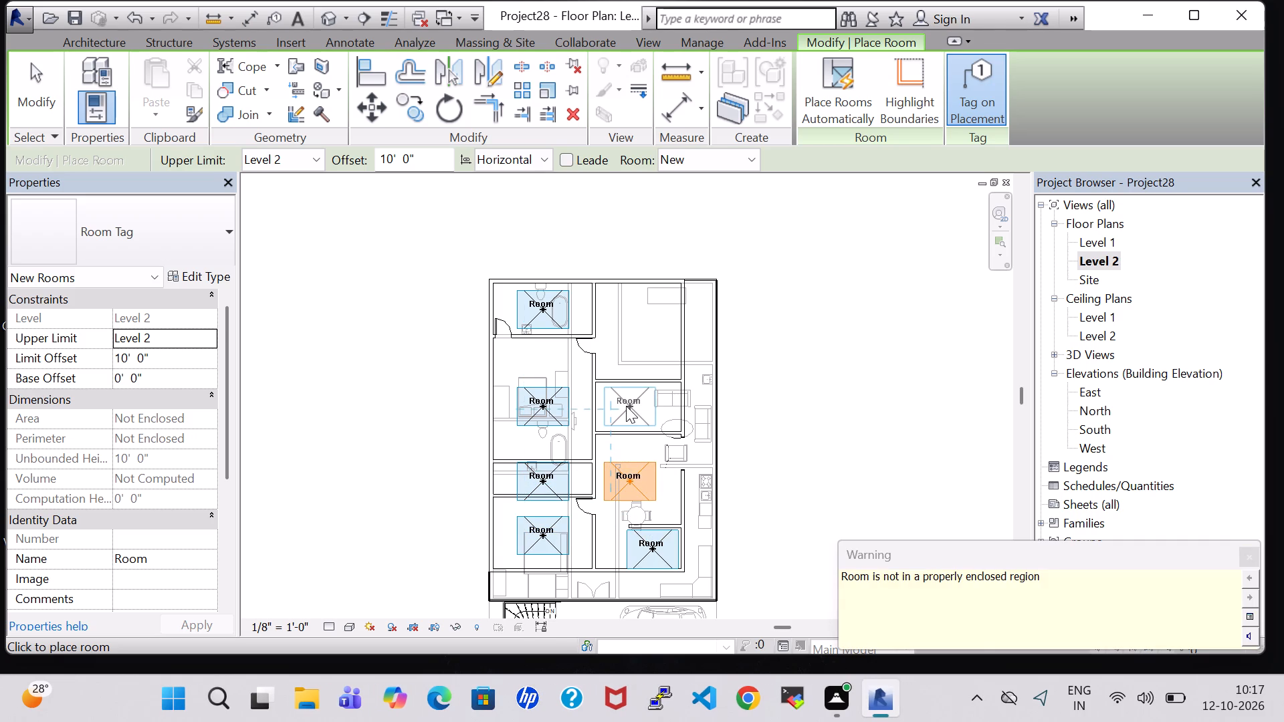
pyautogui.click(626, 406)
pyautogui.click(637, 330)
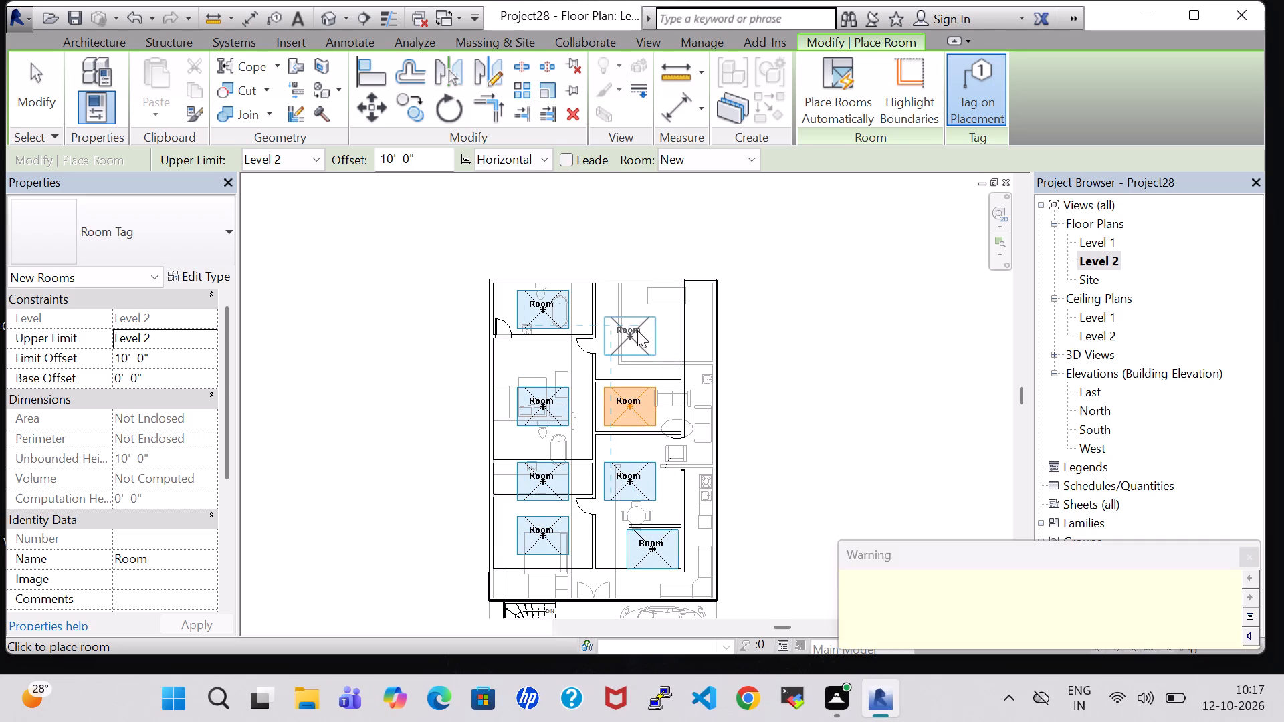
pyautogui.click(1252, 554)
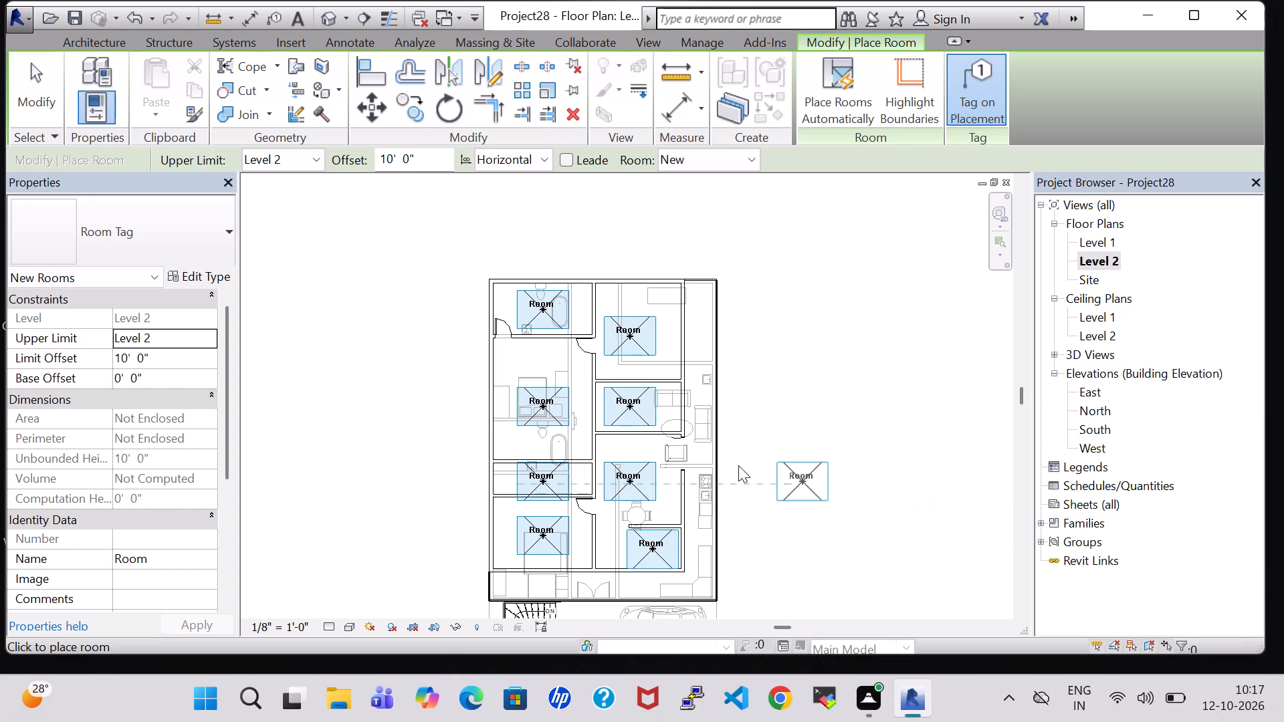
pyautogui.press('Escape')
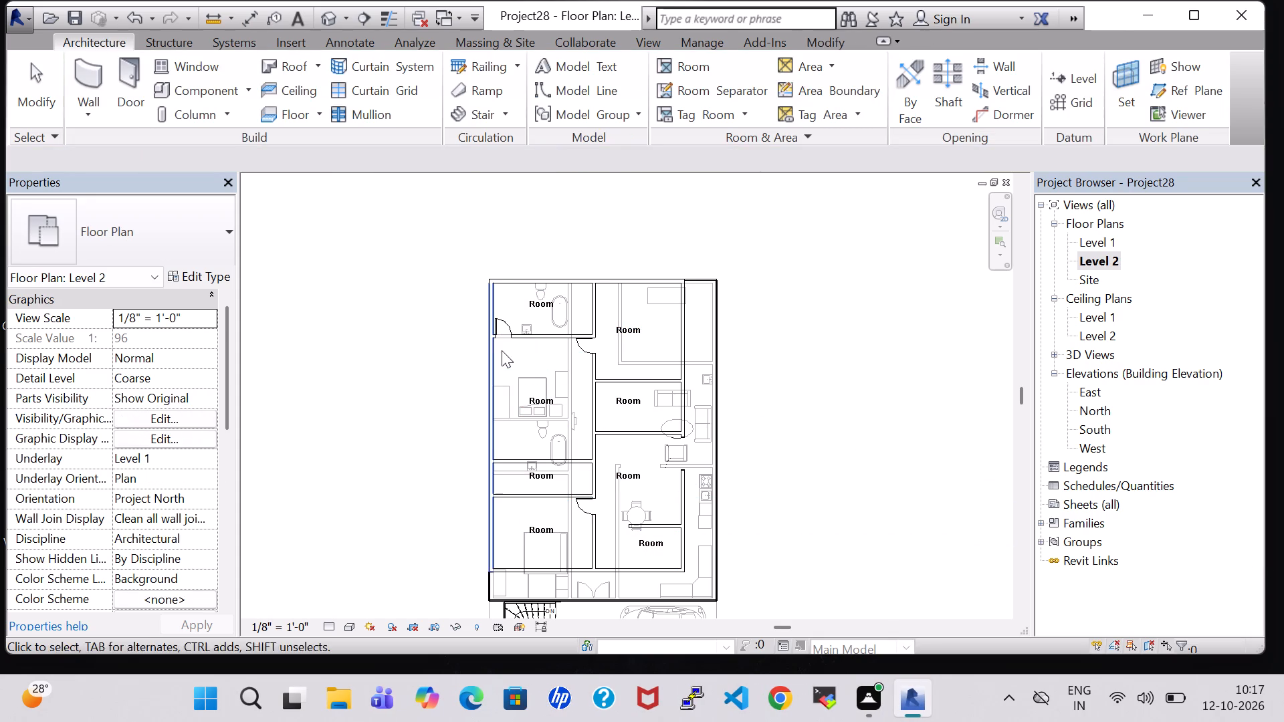
# Rename the north-west corner room A.TOILET and the large room directly south of it MASTER BEDROOM.
pyautogui.doubleClick(546, 307)
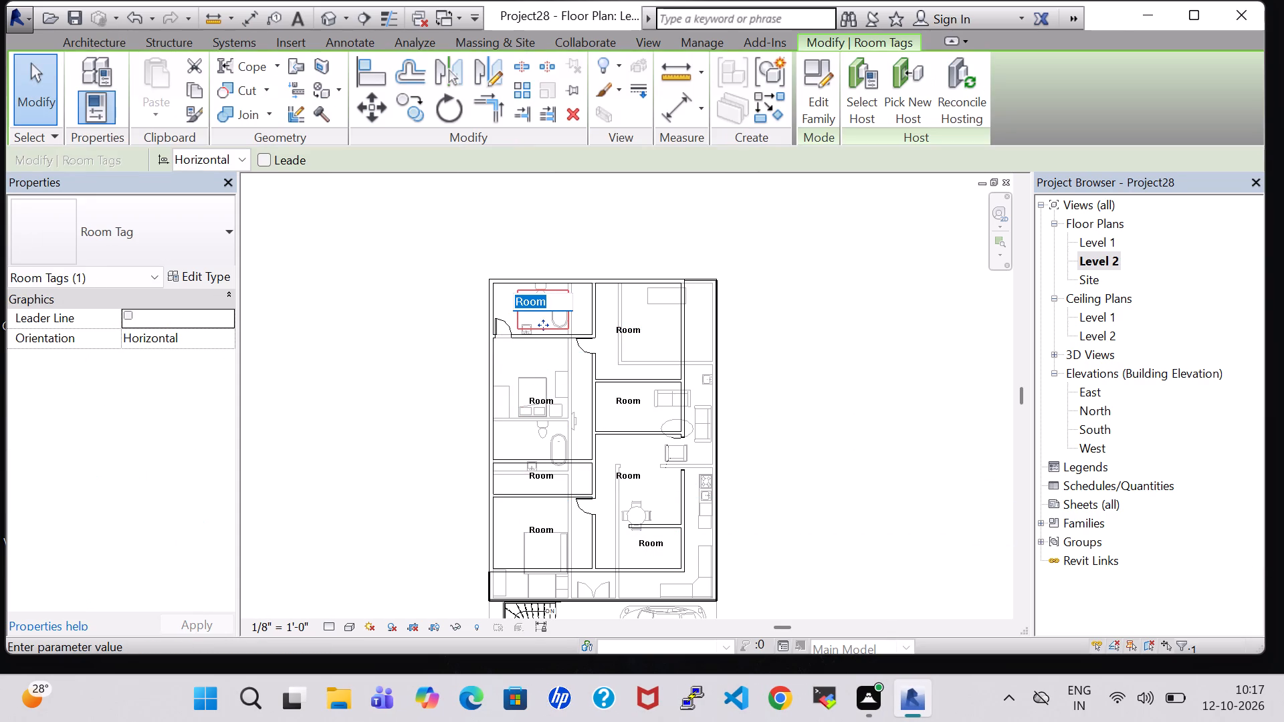
pyautogui.press('BackSpace')
pyautogui.write('A.')
pyautogui.write('TOILET')
pyautogui.press('Return')
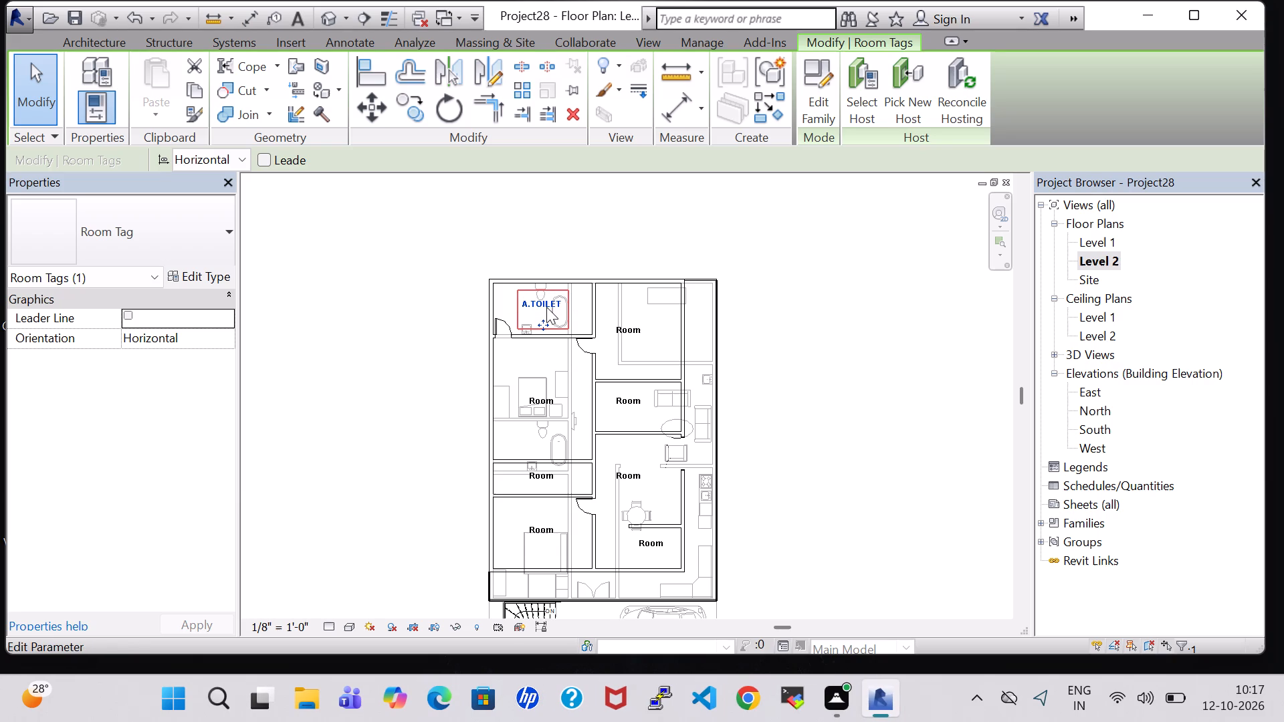
pyautogui.doubleClick(538, 396)
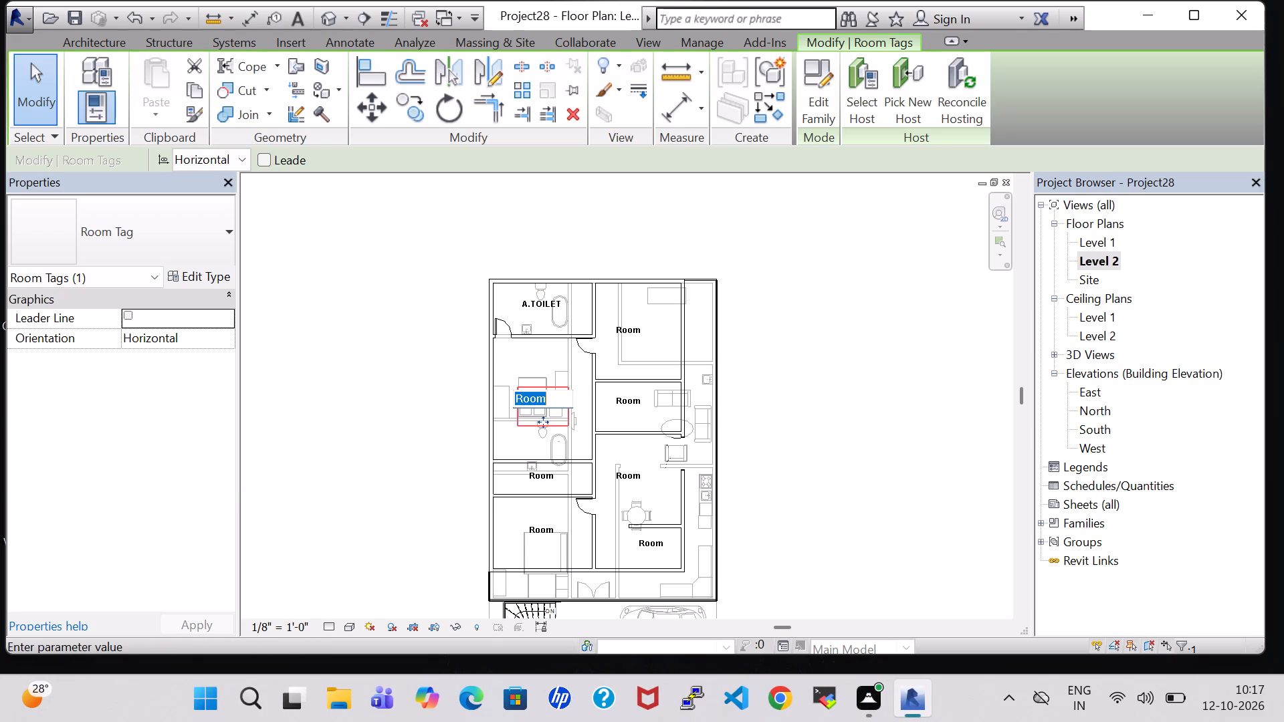
pyautogui.press('BackSpace')
pyautogui.write('MASTER')
pyautogui.press('space')
pyautogui.write('BEDROOM')
pyautogui.press('Return')
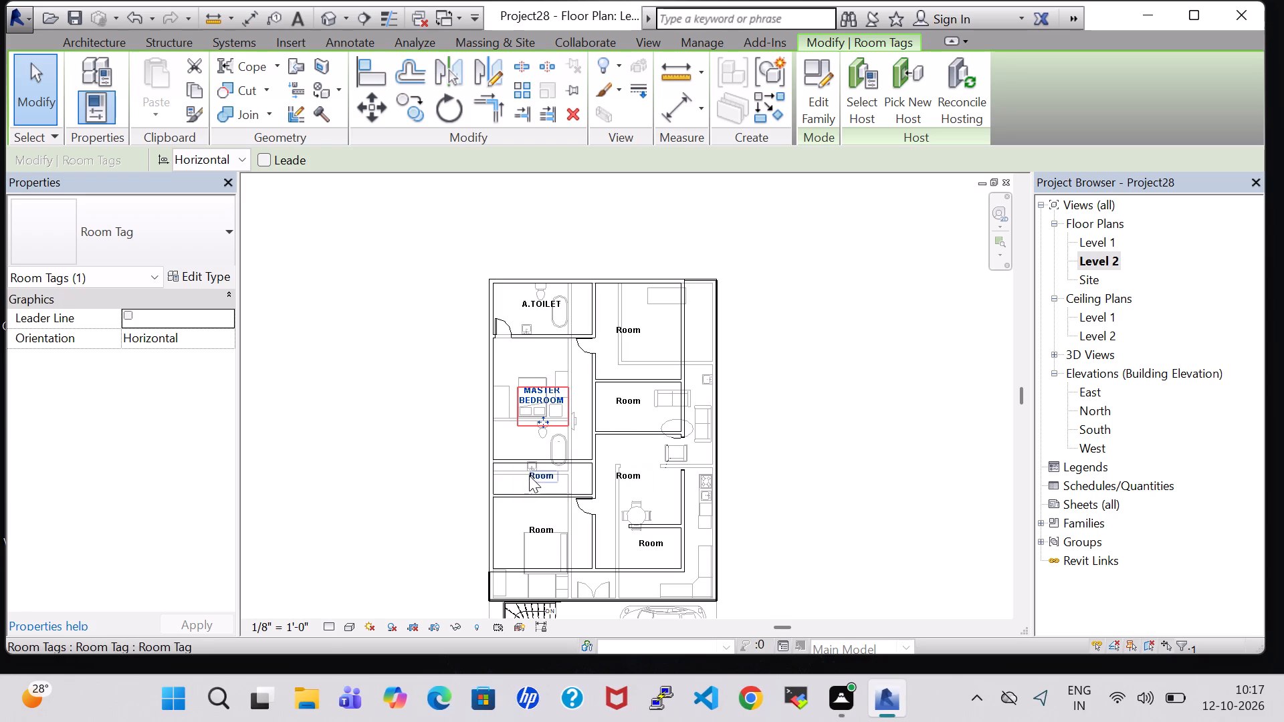
# Rename the narrow room on the west side A,TOILET and the south-west front room MASTER BEDROOM.
pyautogui.doubleClick(536, 478)
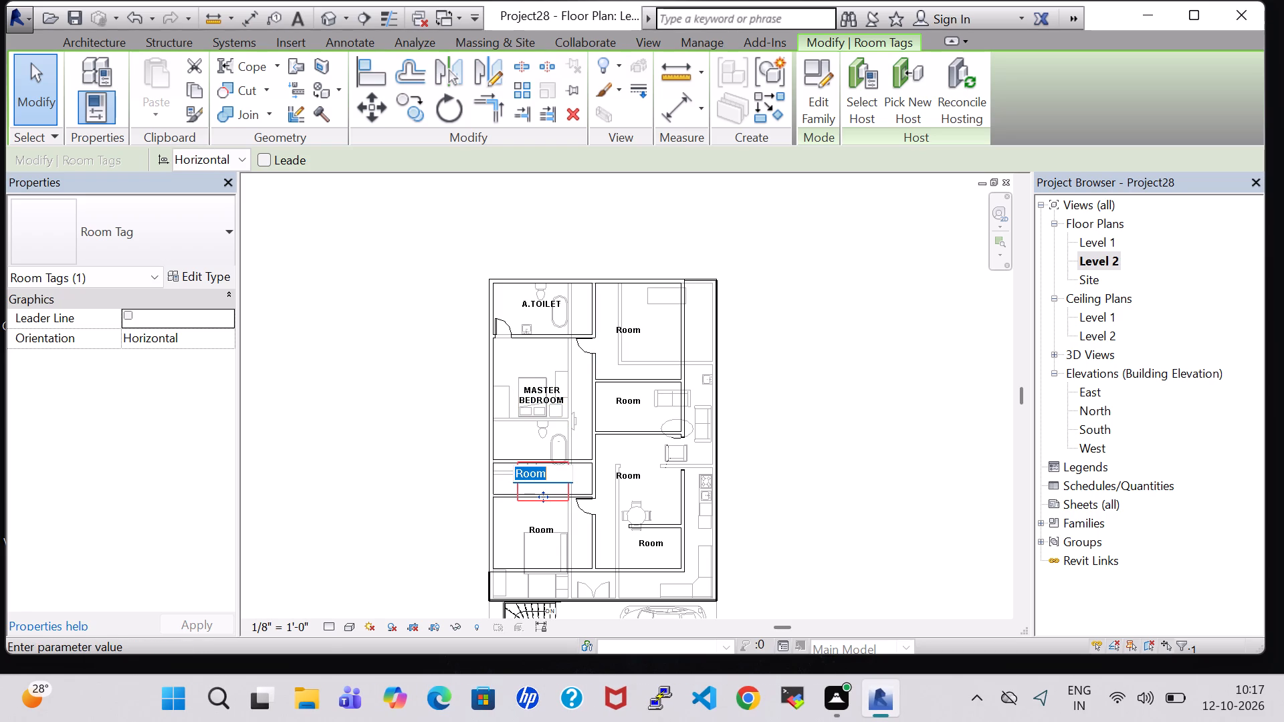
pyautogui.press('BackSpace')
pyautogui.write('A,TOILET')
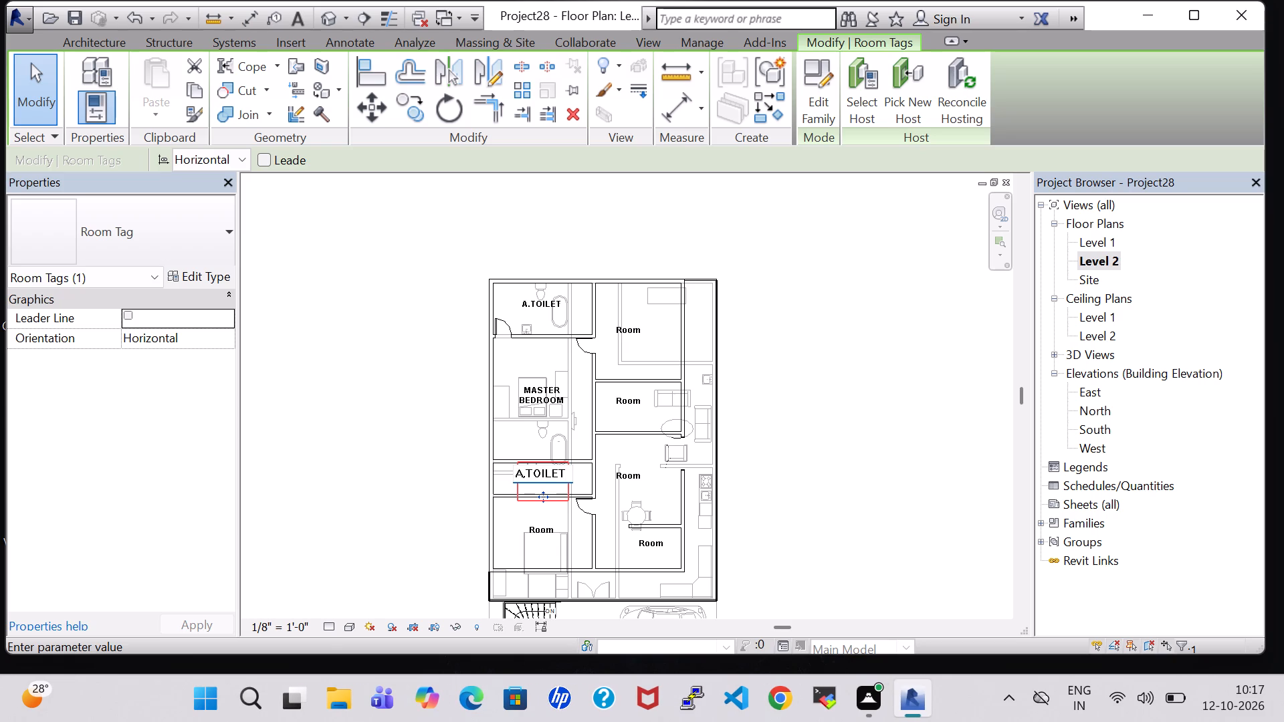
pyautogui.press('Return')
pyautogui.doubleClick(545, 524)
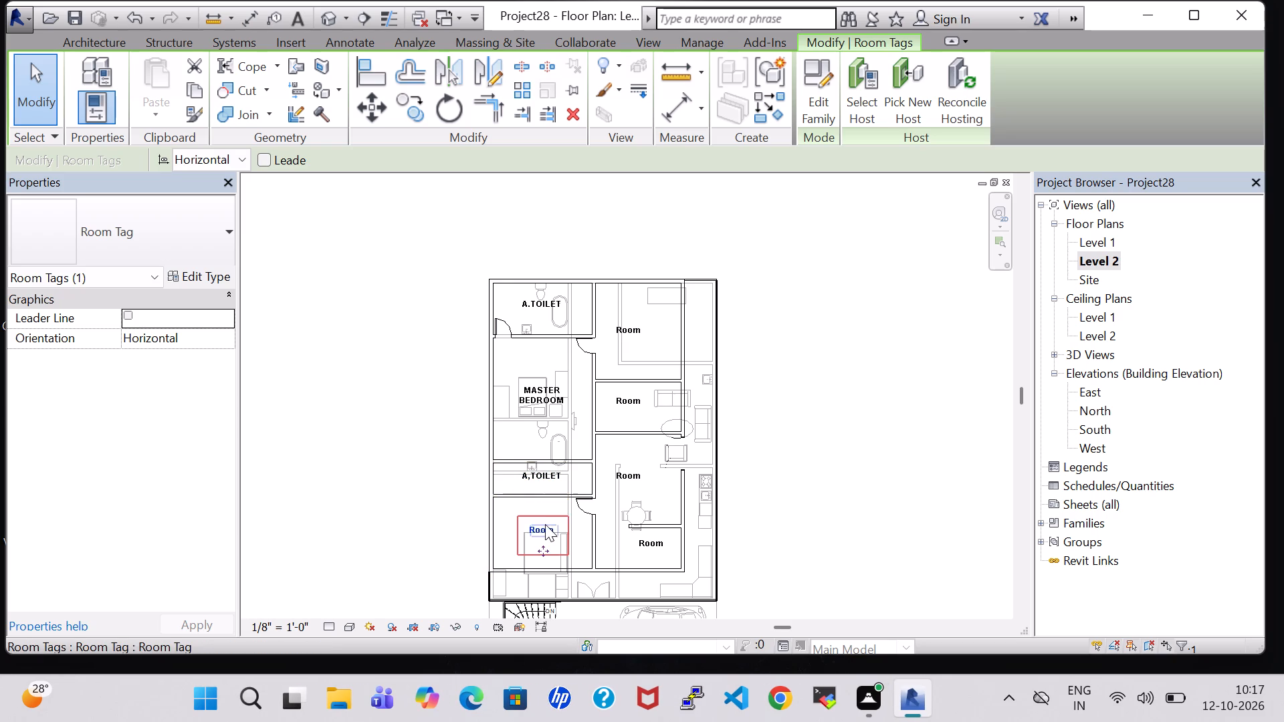
pyautogui.press('BackSpace')
pyautogui.write('MASTER BEDROOM')
pyautogui.press('Return')
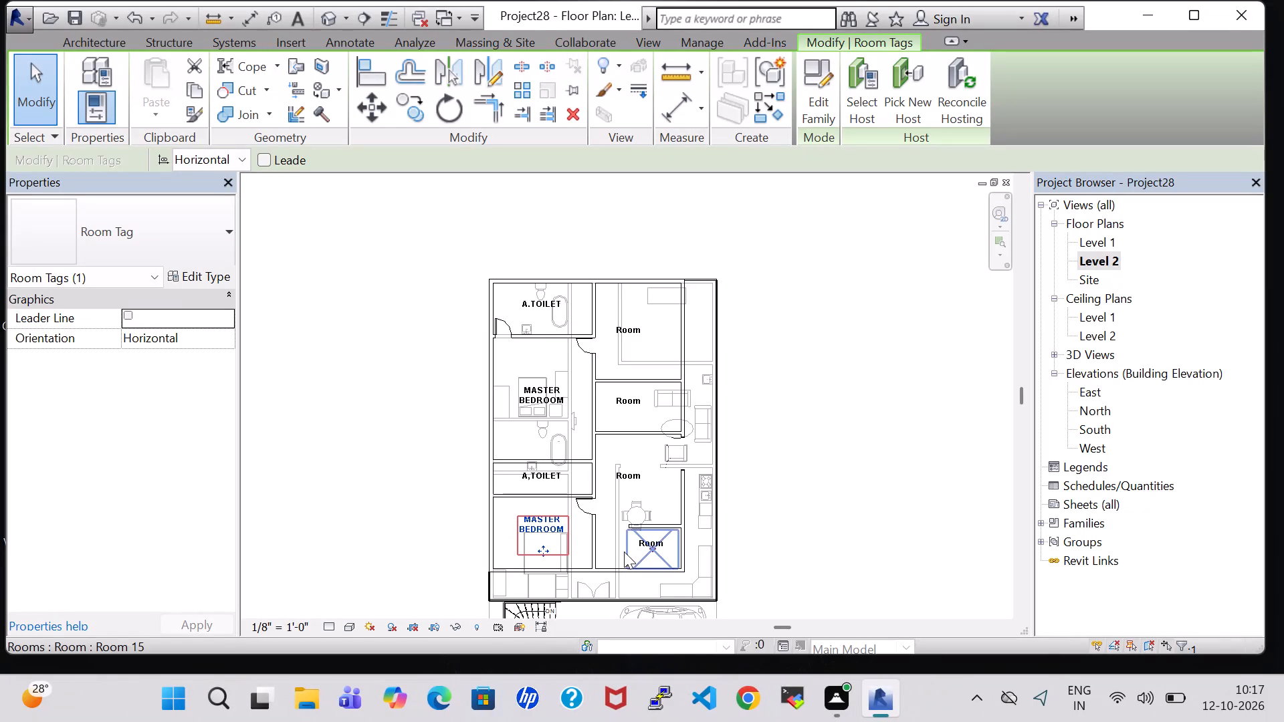
pyautogui.click(853, 466)
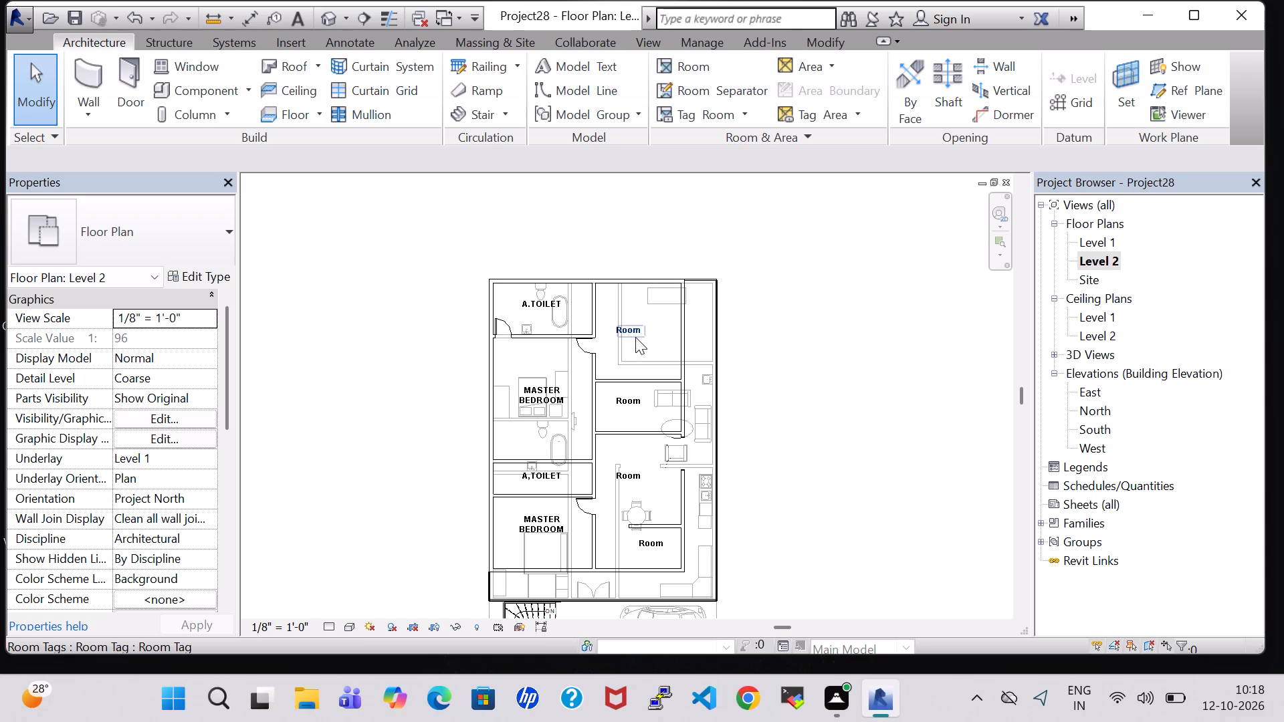
# Rename the north-east room on Level 2, directly east of the north-west A.TOILET, HALL.
pyautogui.doubleClick(633, 333)
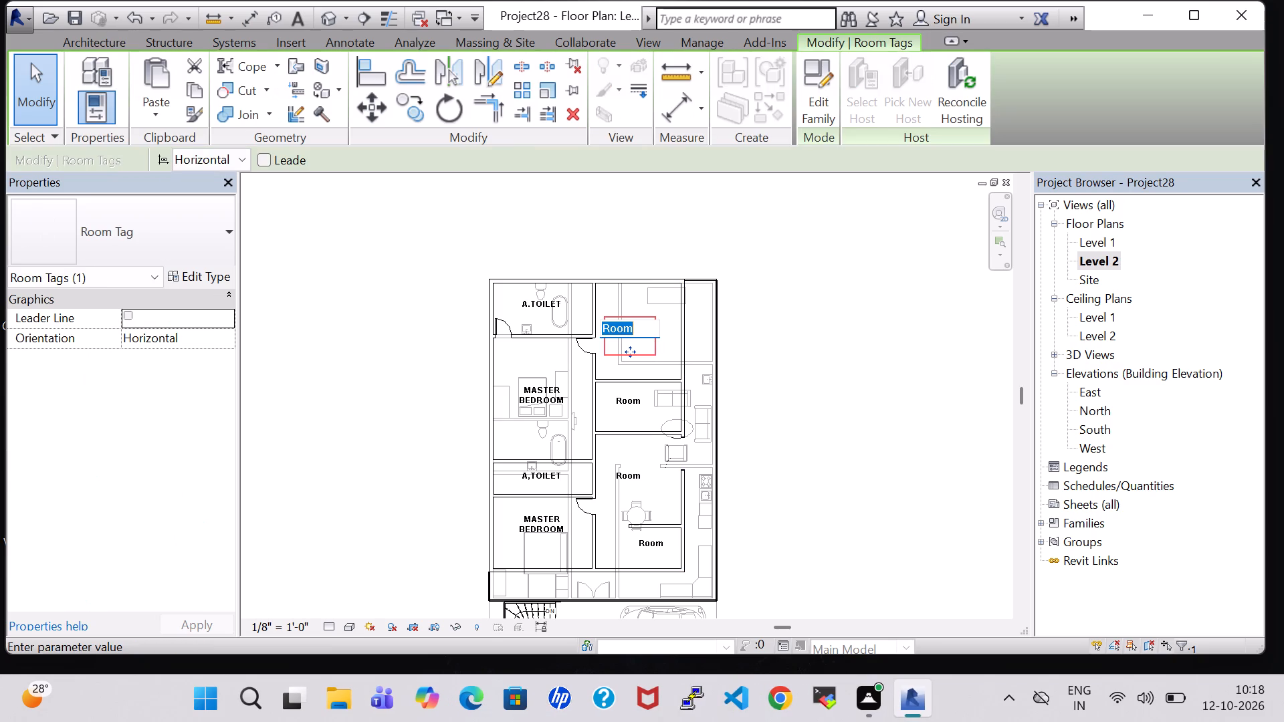
pyautogui.press('BackSpace')
pyautogui.write('MASTER')
pyautogui.press('space')
pyautogui.write('BEDRRO')
pyautogui.press('BackSpace')
pyautogui.press('BackSpace')
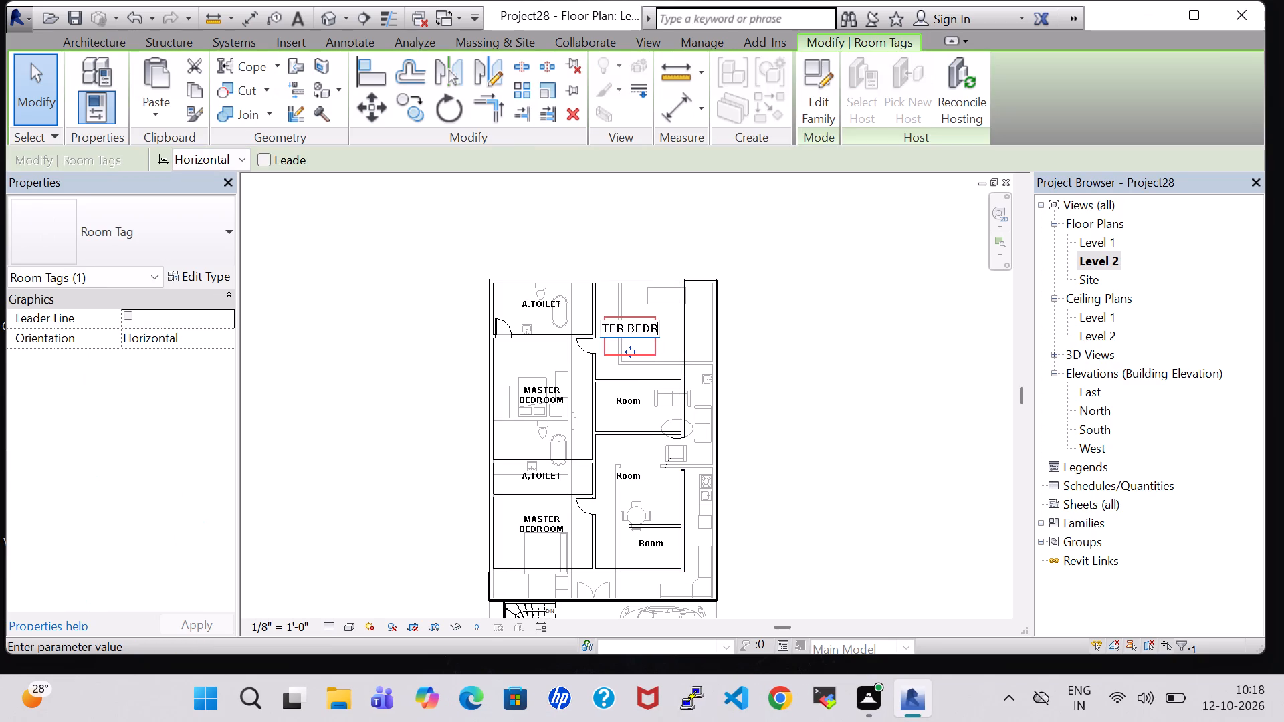
pyautogui.press('BackSpace')
pyautogui.press('BackSpace')
pyautogui.press('BackSpace')
pyautogui.press('BackSpace')
pyautogui.press('BackSpace')
pyautogui.press('BackSpace')
pyautogui.press('BackSpace')
pyautogui.press('BackSpace')
pyautogui.press('BackSpace')
pyautogui.press('BackSpace')
pyautogui.press('BackSpace')
pyautogui.press('BackSpace')
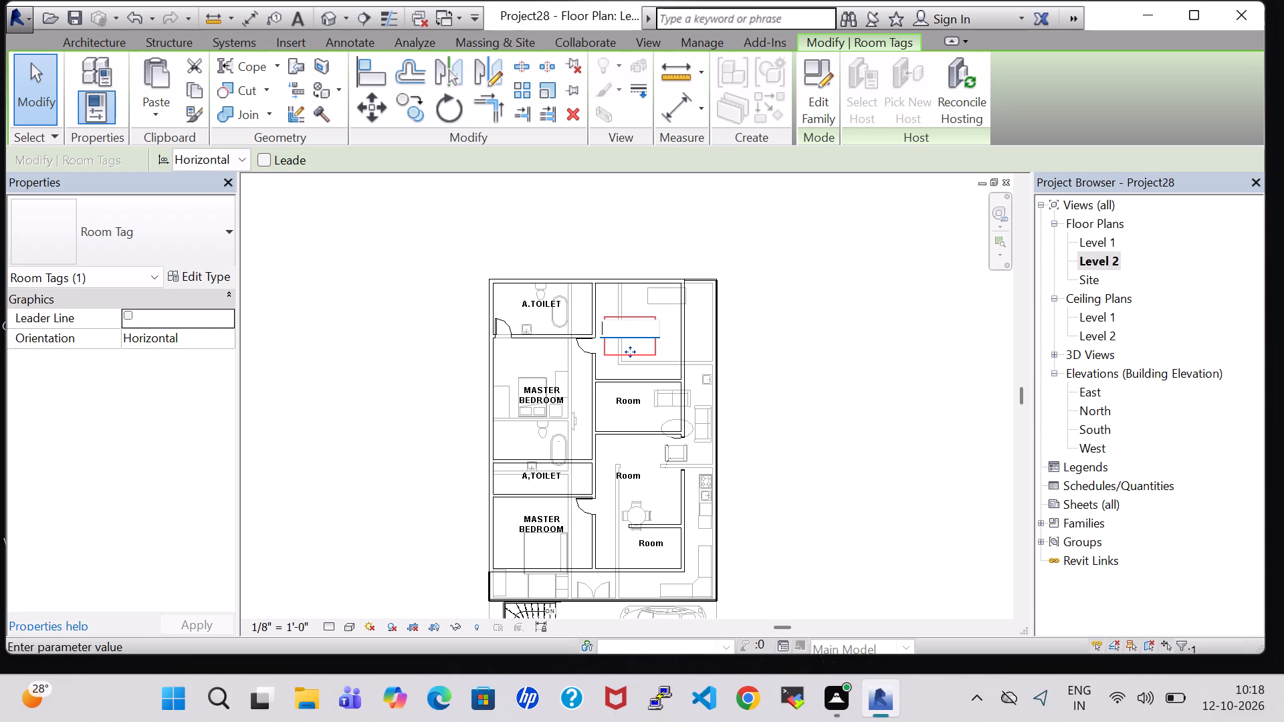
pyautogui.press('BackSpace')
pyautogui.press('BackSpace')
pyautogui.write('HALL')
pyautogui.press('Return')
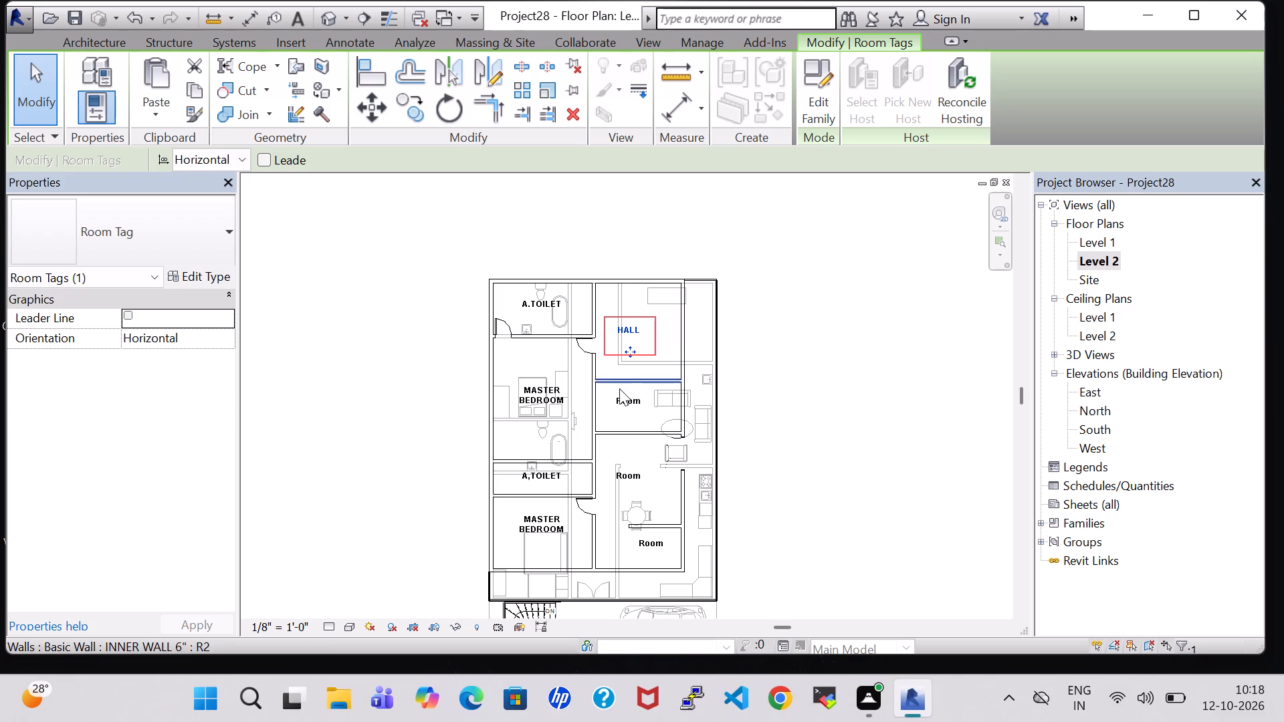
# Rename the small room directly south of the north-east hall KITCHEN and the larger room south of that HALL.
pyautogui.doubleClick(632, 400)
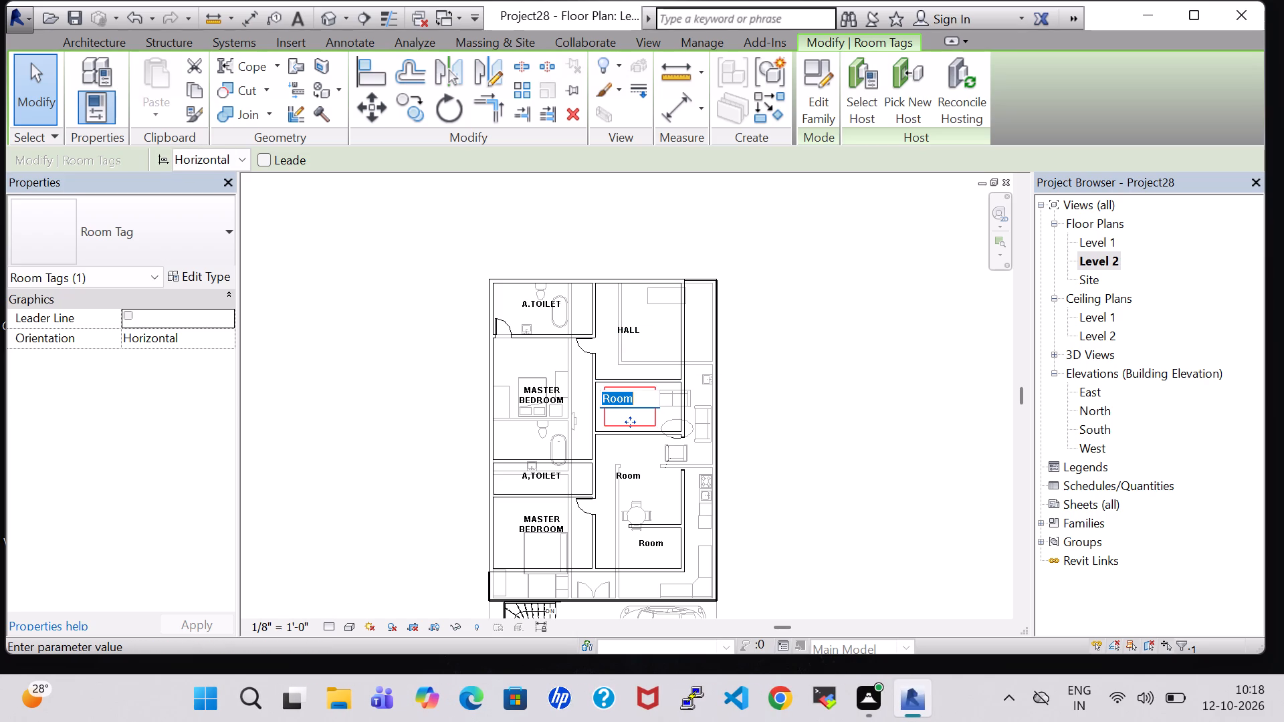
pyautogui.press('BackSpace')
pyautogui.write('KITCHEN')
pyautogui.press('Return')
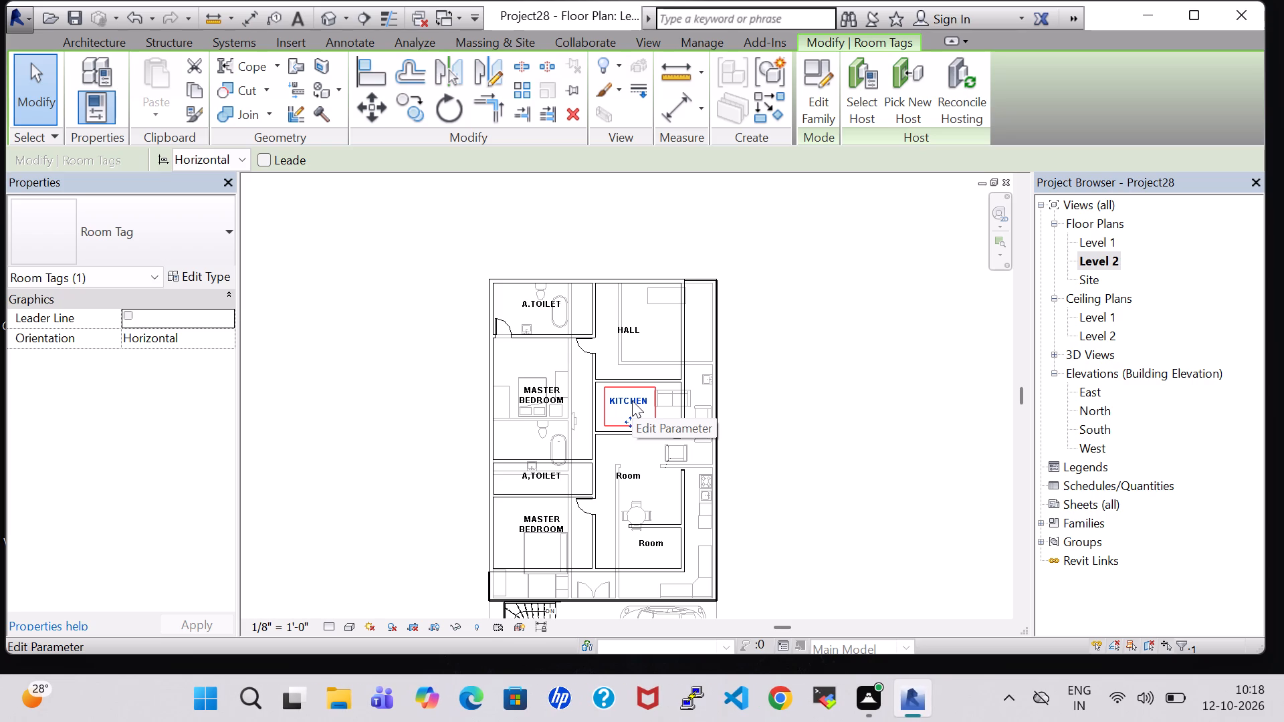
pyautogui.doubleClick(626, 472)
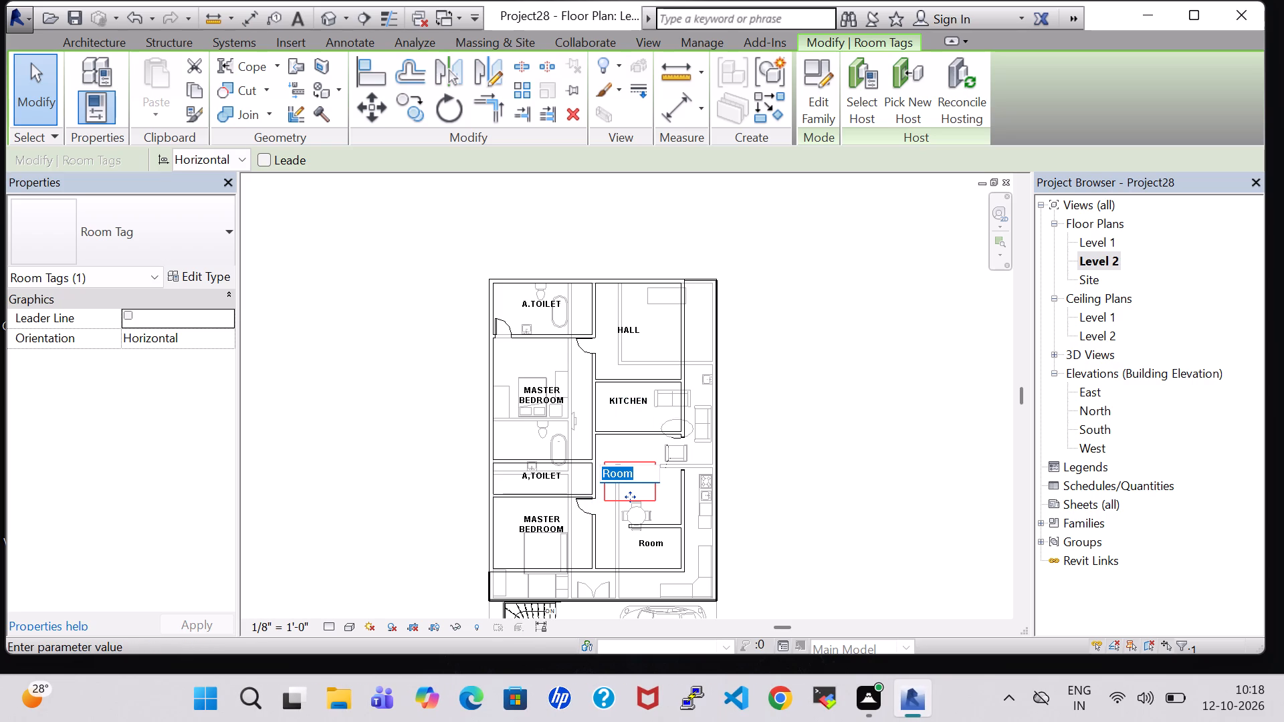
pyautogui.press('BackSpace')
pyautogui.write('HALL')
pyautogui.press('Return')
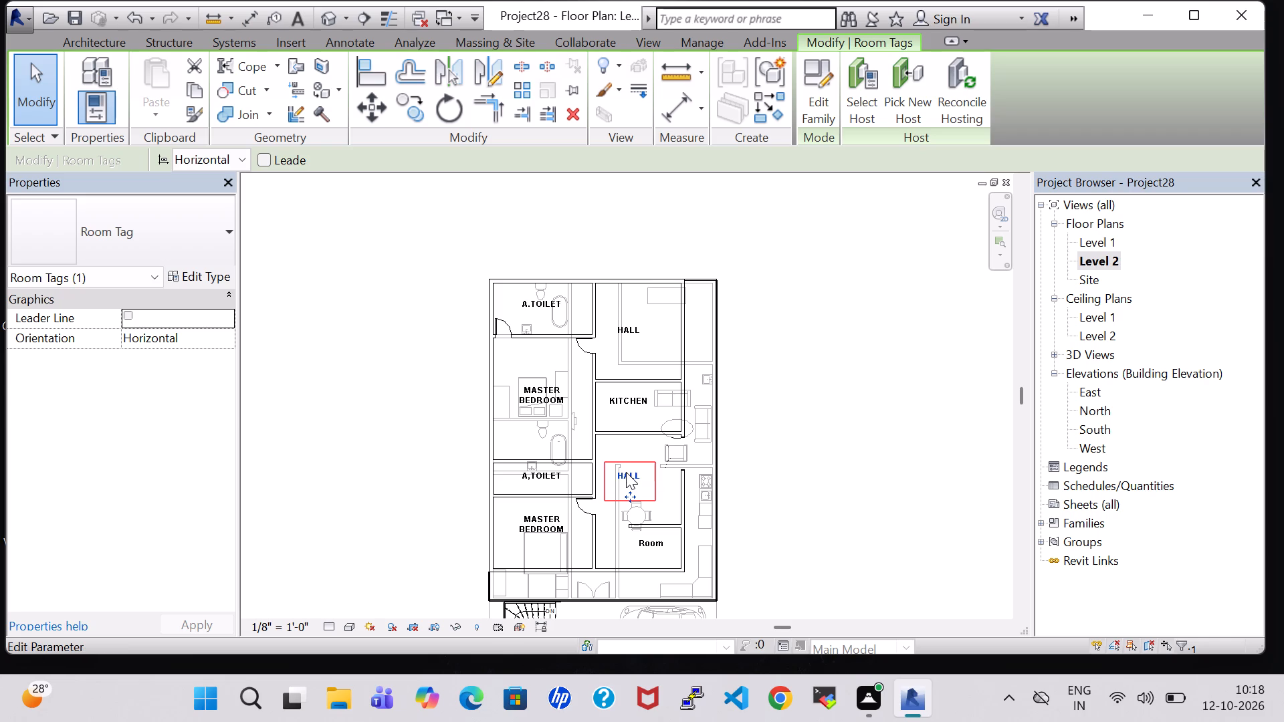
# Rename the small south-east corner room, below the short partition in the southern hall, KITCHEN.
pyautogui.click(649, 535)
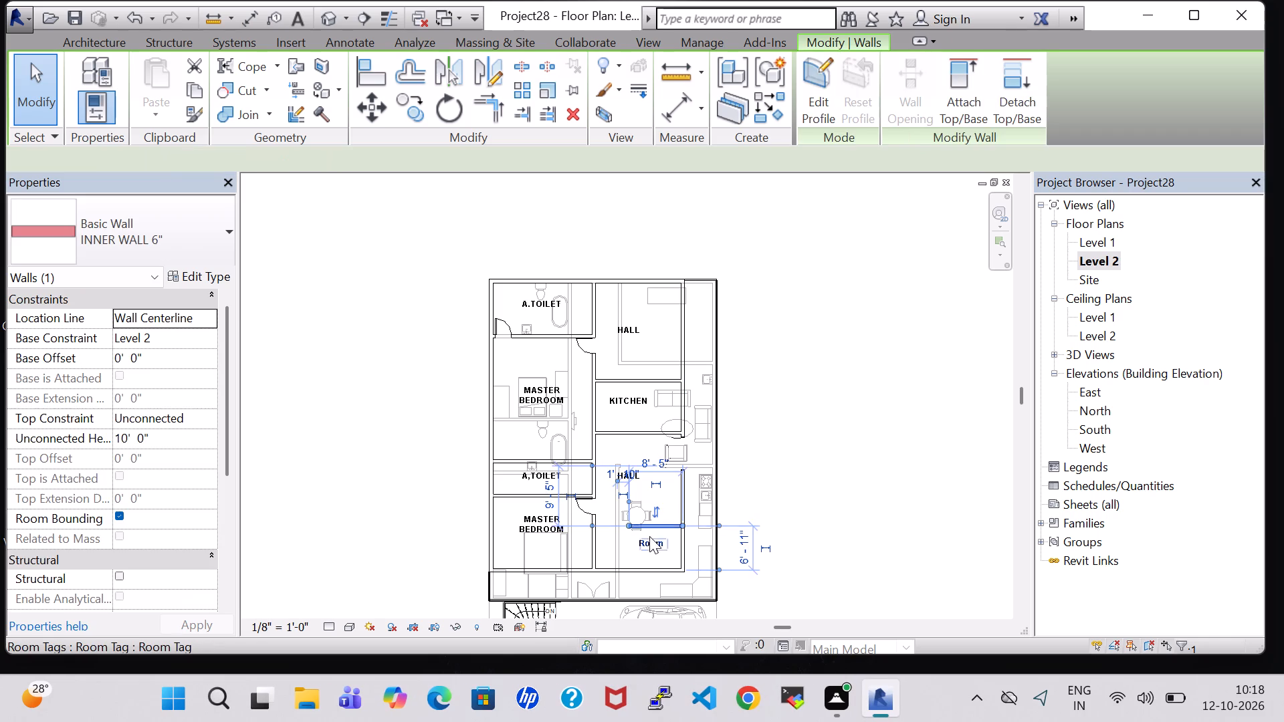
pyautogui.doubleClick(654, 547)
pyautogui.press('BackSpace')
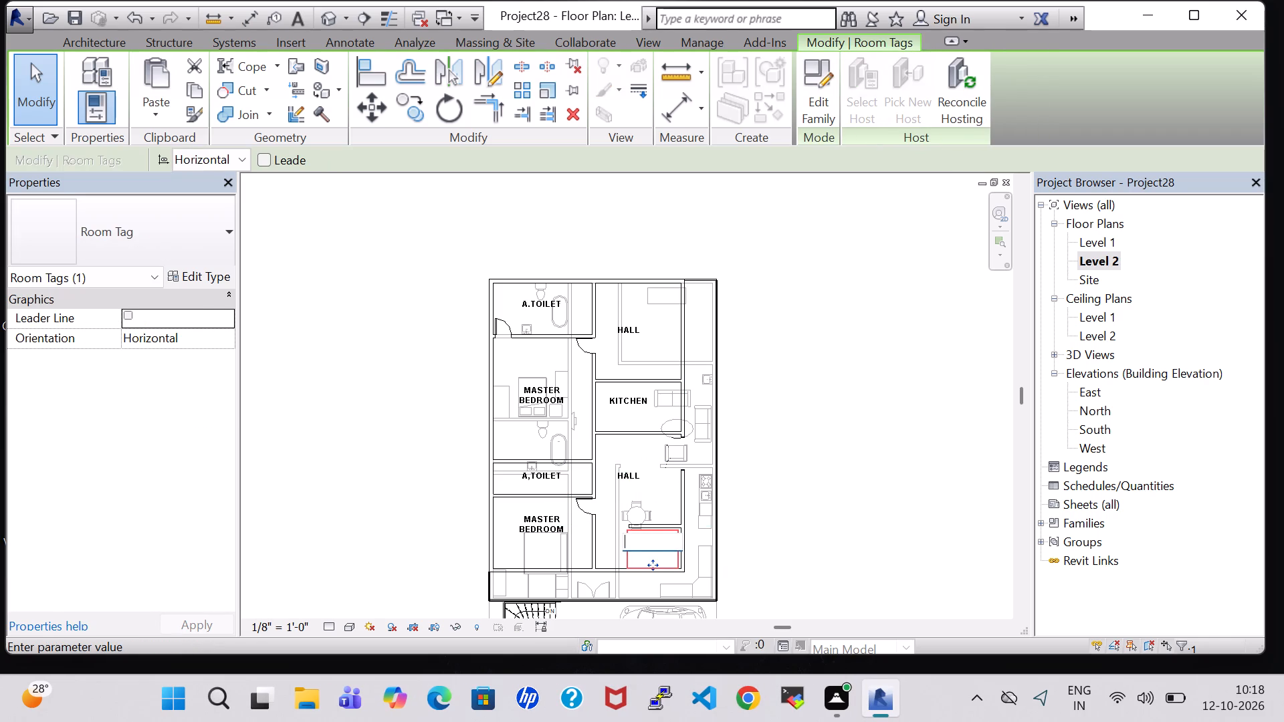
pyautogui.write('KITCHEN')
pyautogui.press('Return')
pyautogui.click(923, 463)
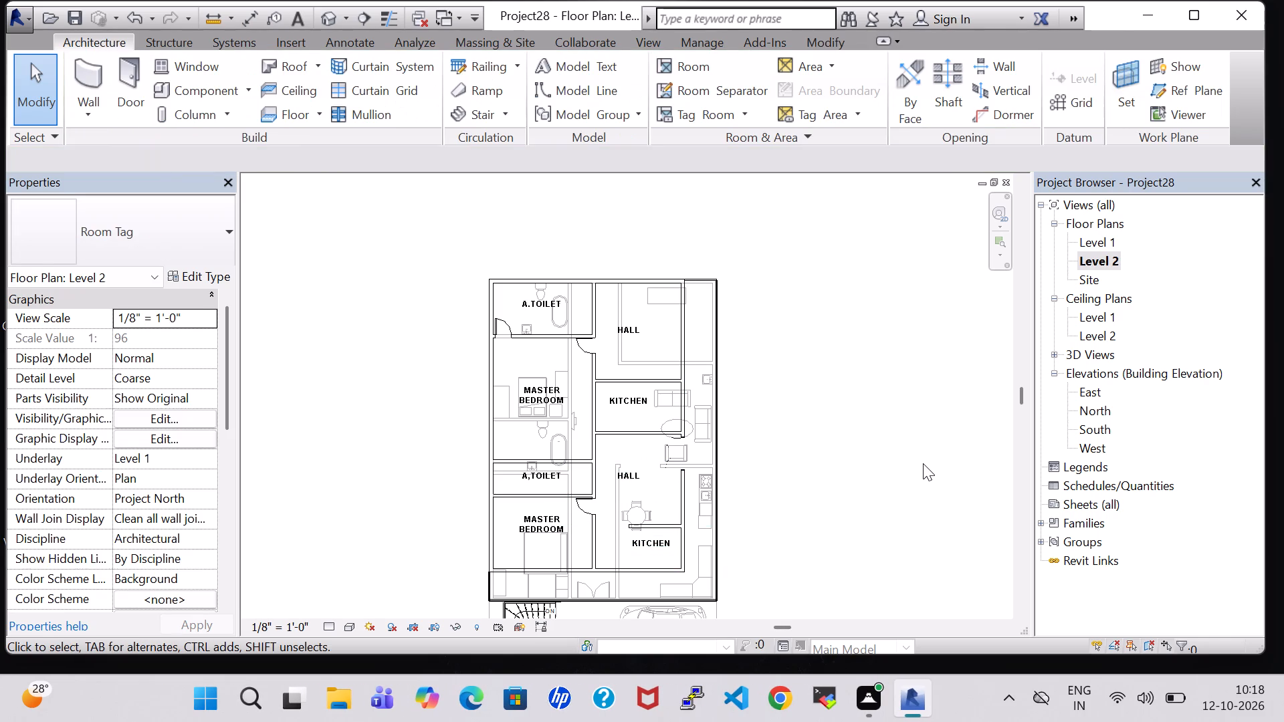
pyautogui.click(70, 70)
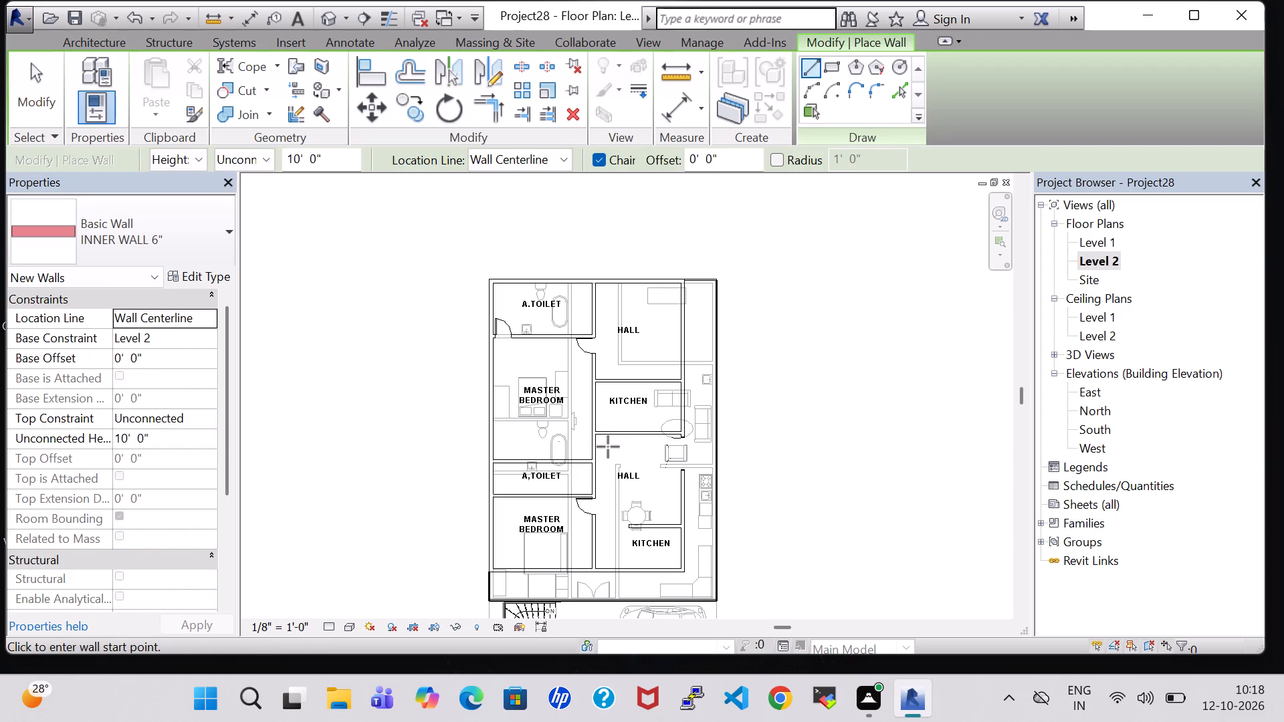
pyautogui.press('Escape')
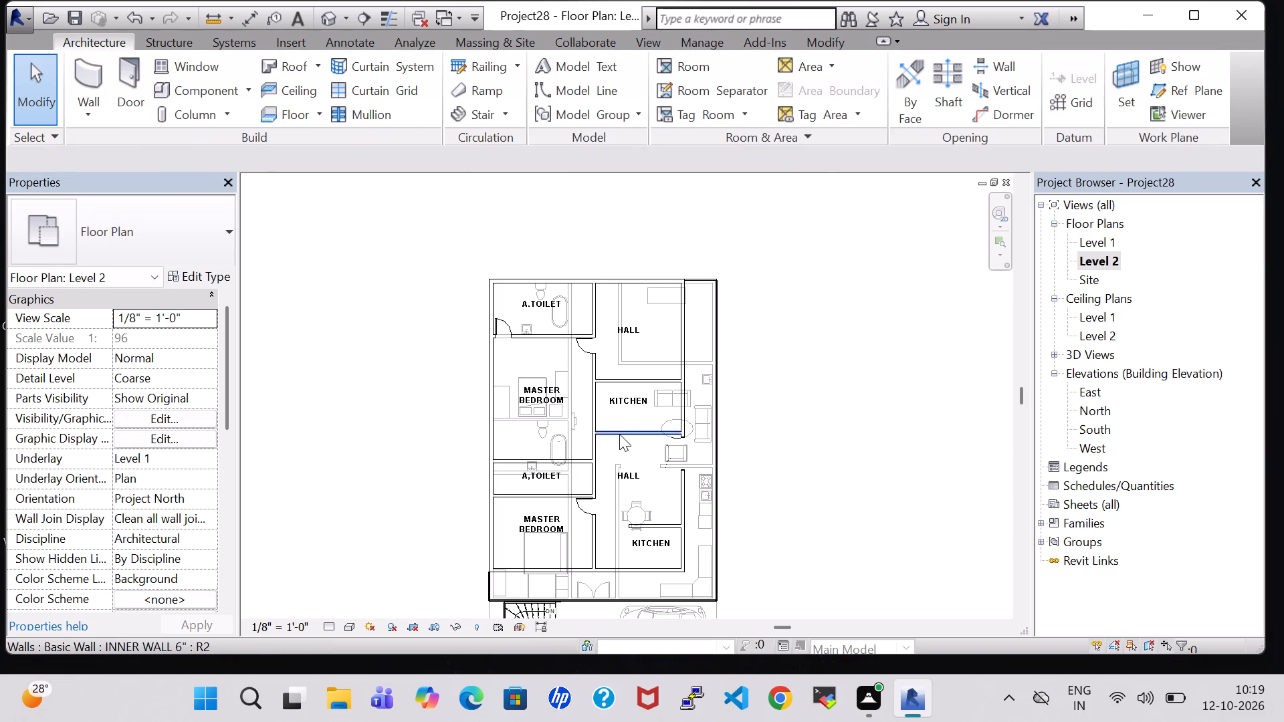
# Delete the double glass door from the east wall of Level 2's southern hall.
pyautogui.click(619, 434)
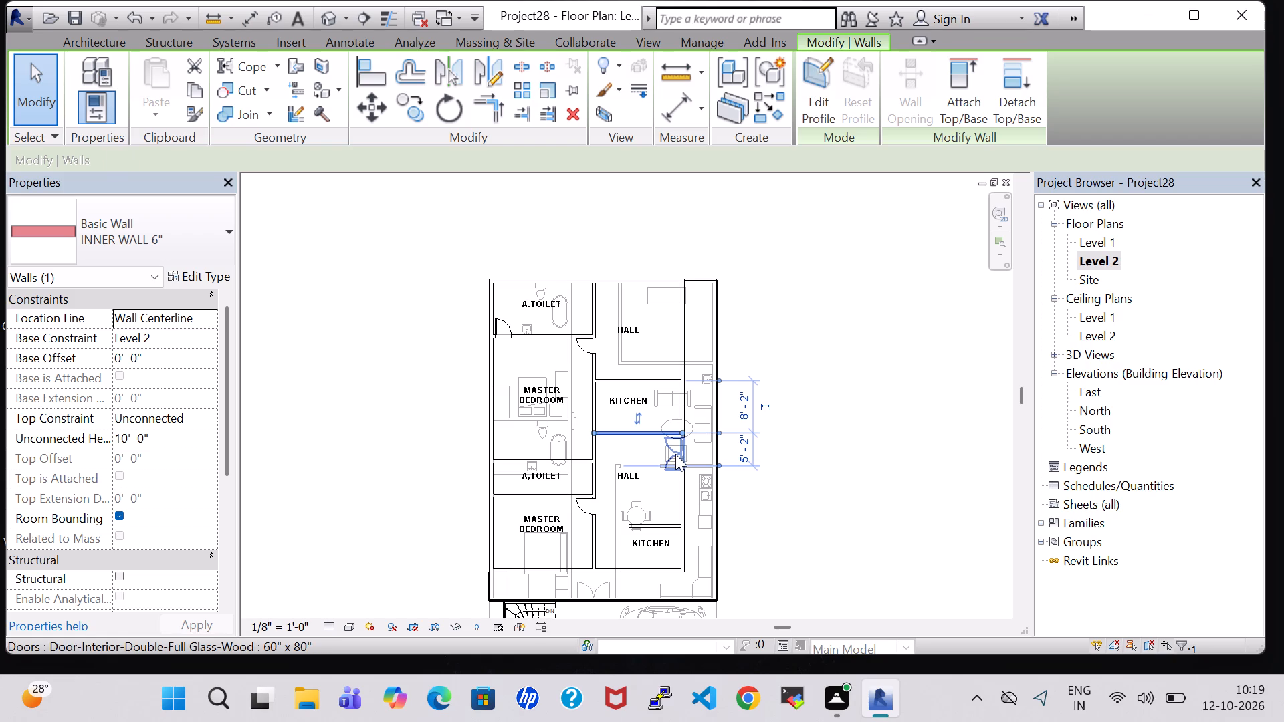
pyautogui.click(675, 454)
pyautogui.press('Delete')
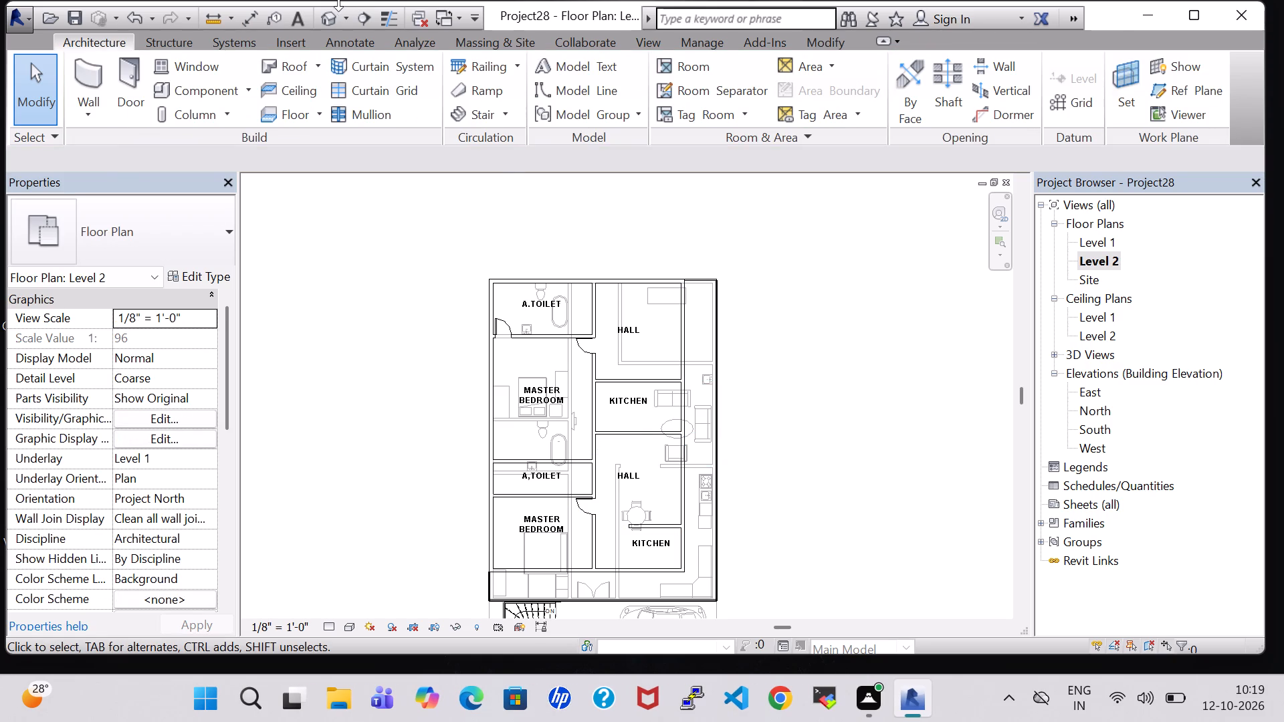
# Move the partition between the central kitchen and southern hall south, in line with the wall between the master bedroom and A,TOILET.
pyautogui.click(335, 17)
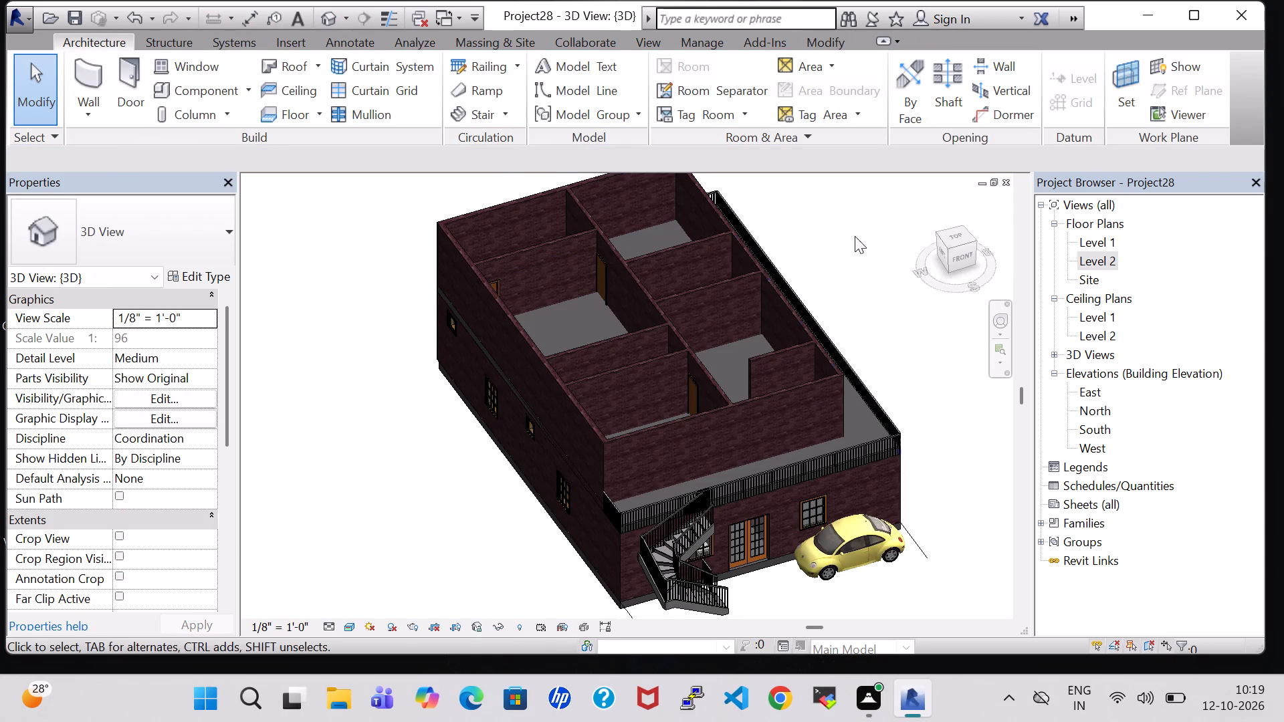
pyautogui.doubleClick(1093, 257)
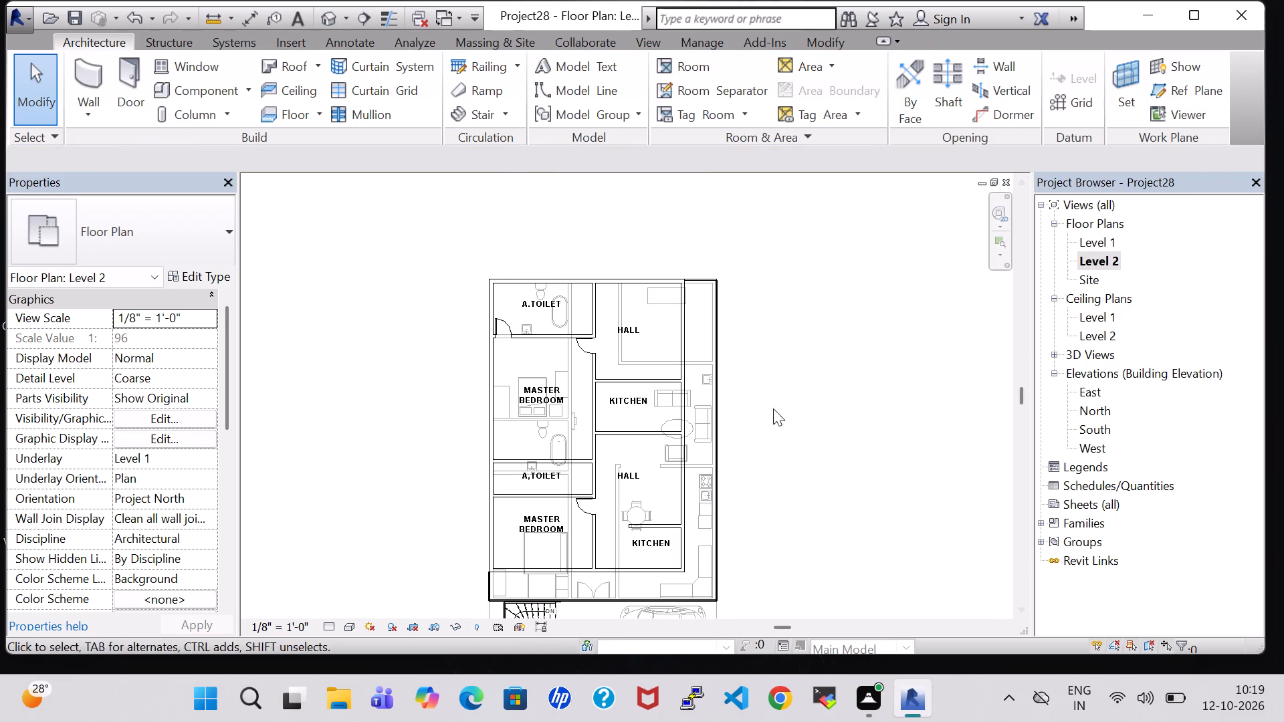
pyautogui.click(647, 431)
pyautogui.press('Down')
pyautogui.press('Down')
pyautogui.press('Down')
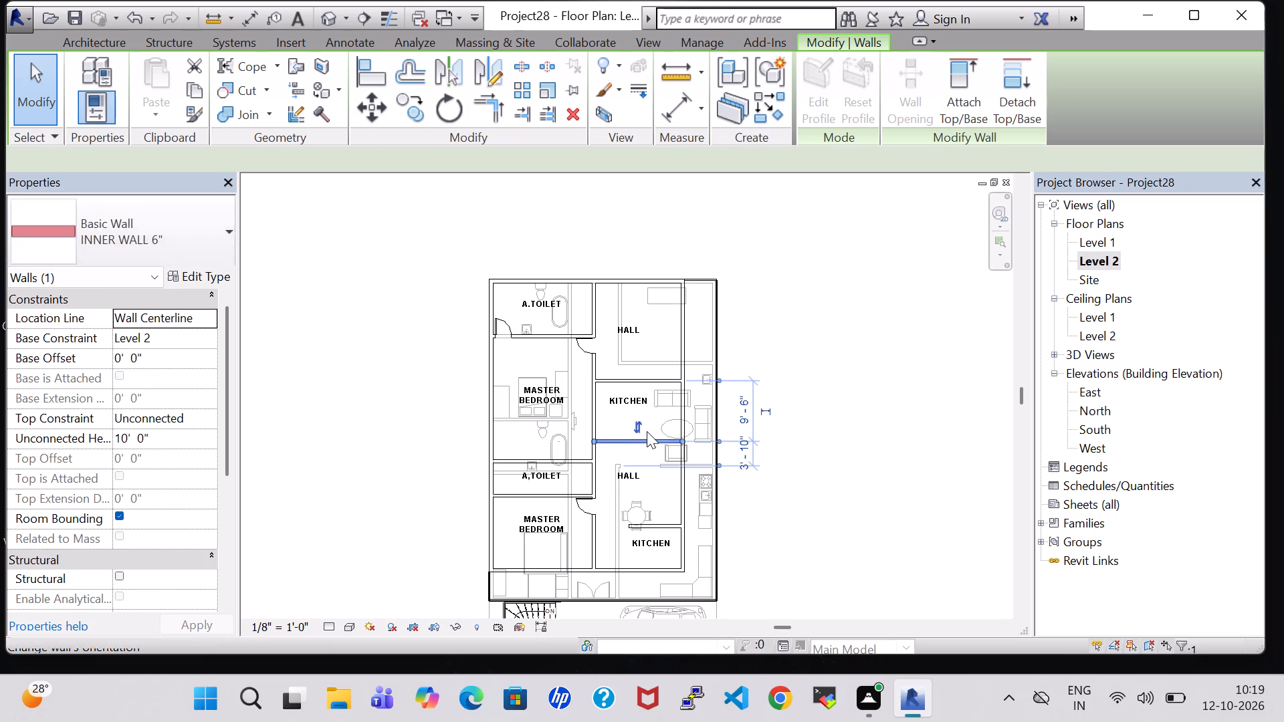
pyautogui.press('Down')
pyautogui.press('Down')
pyautogui.press('Down')
pyautogui.press('Down')
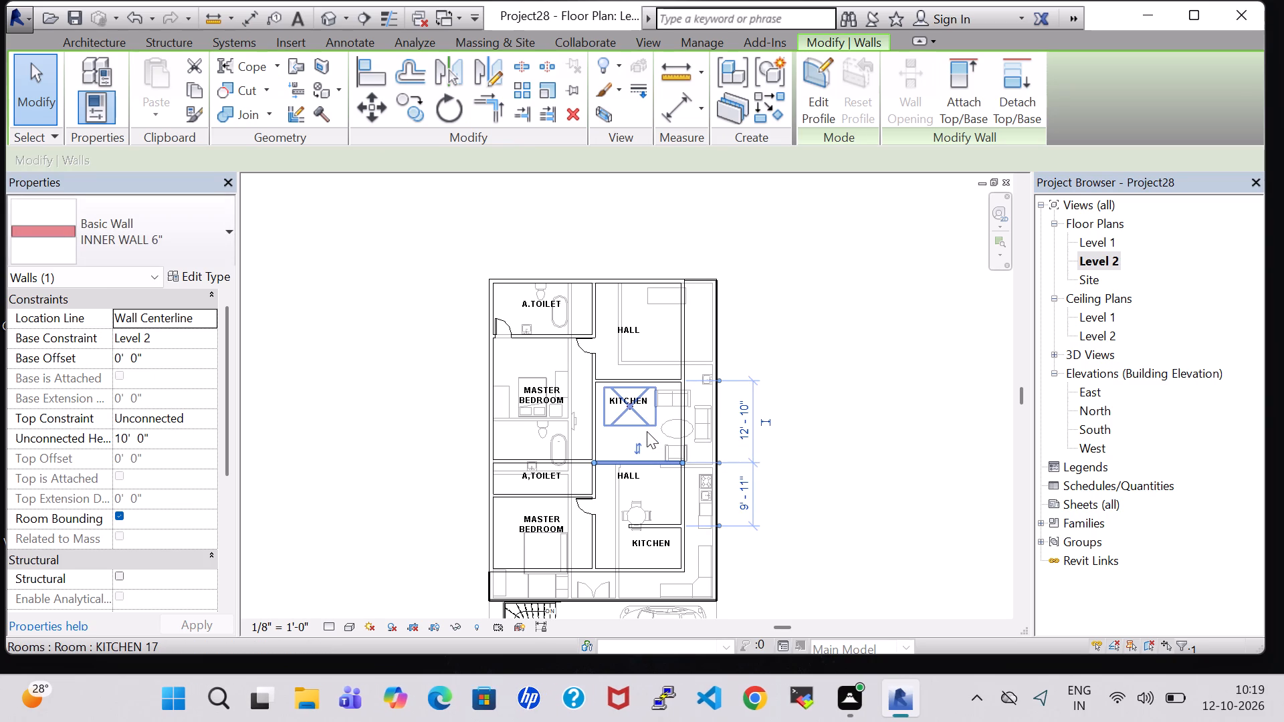
pyautogui.scroll(6, 647, 431)
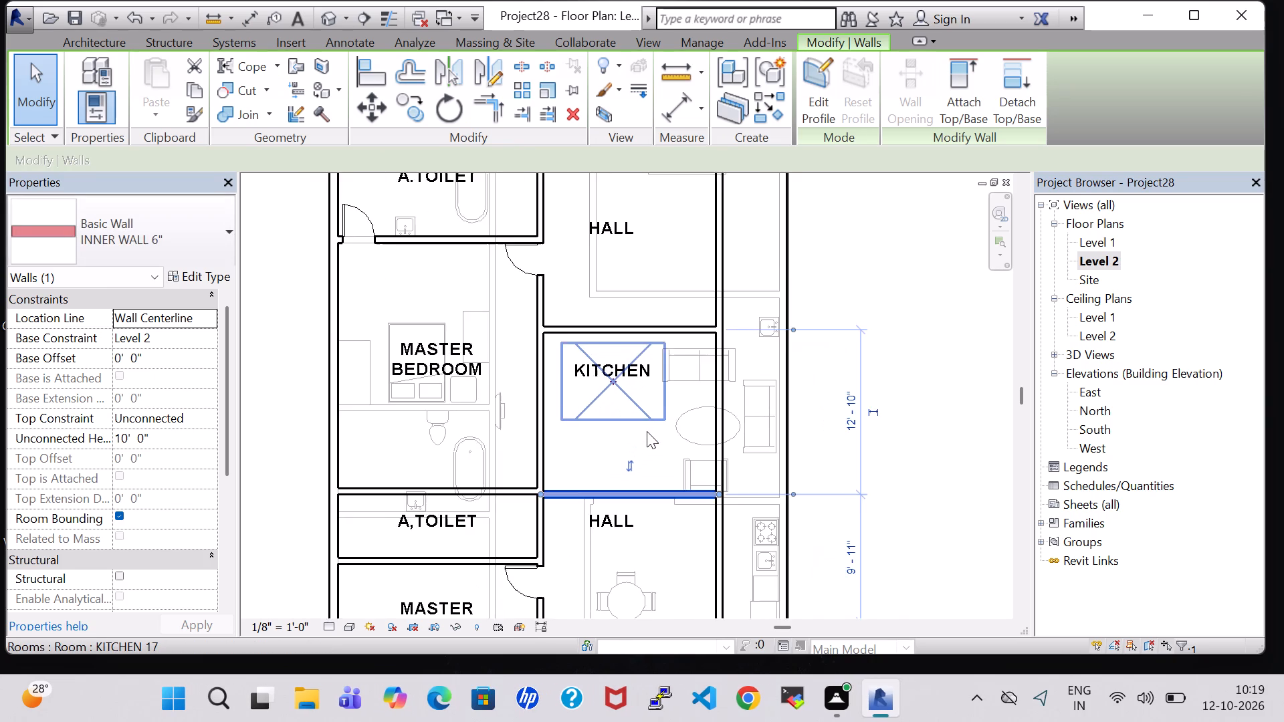
pyautogui.press('Up')
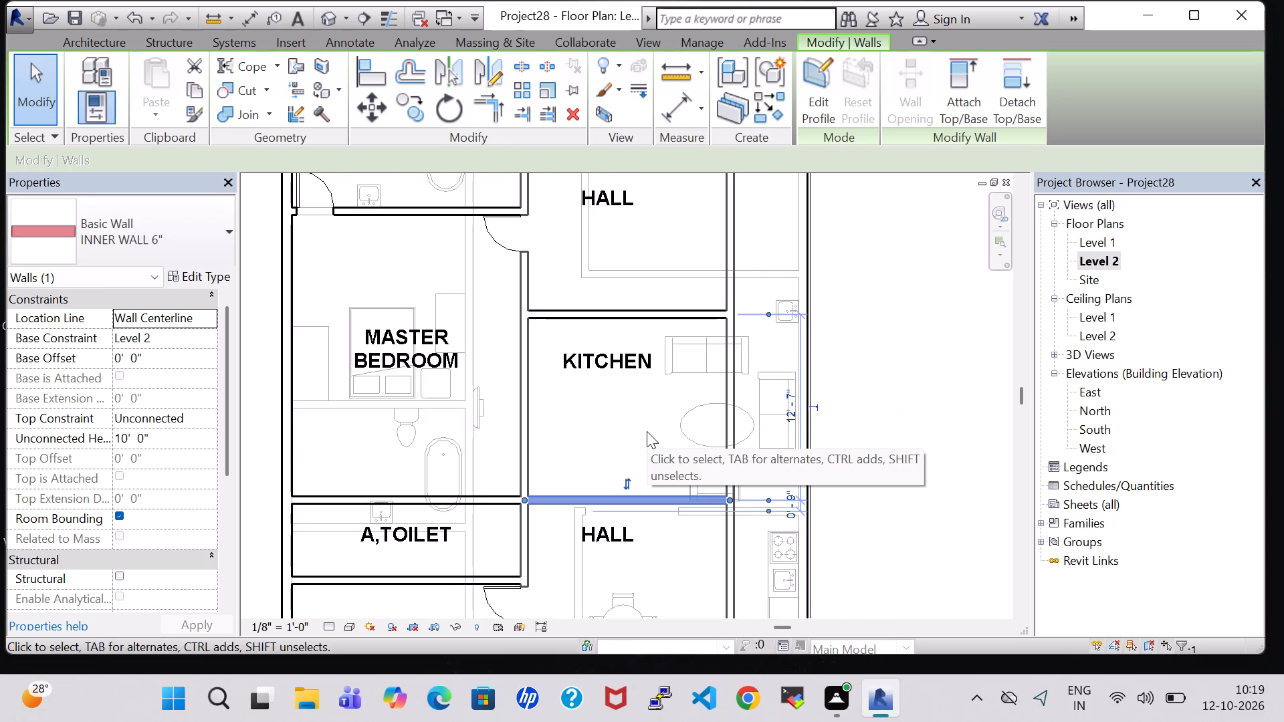
pyautogui.click(843, 322)
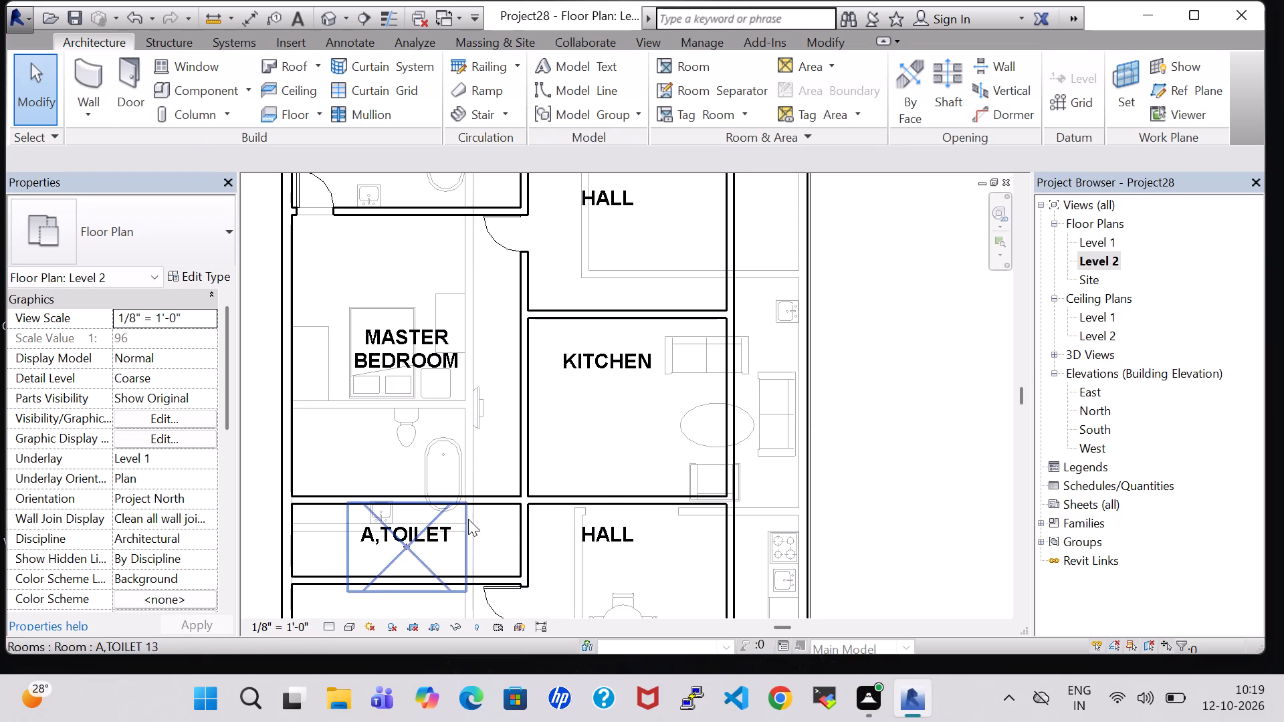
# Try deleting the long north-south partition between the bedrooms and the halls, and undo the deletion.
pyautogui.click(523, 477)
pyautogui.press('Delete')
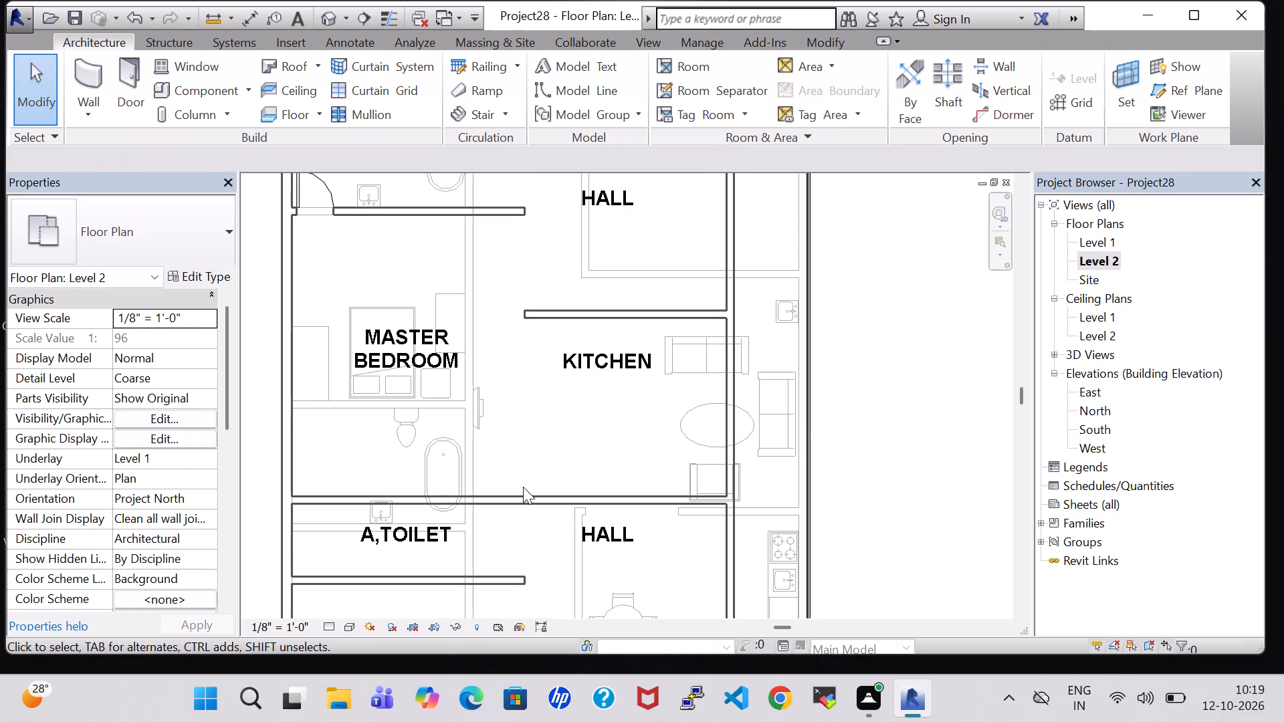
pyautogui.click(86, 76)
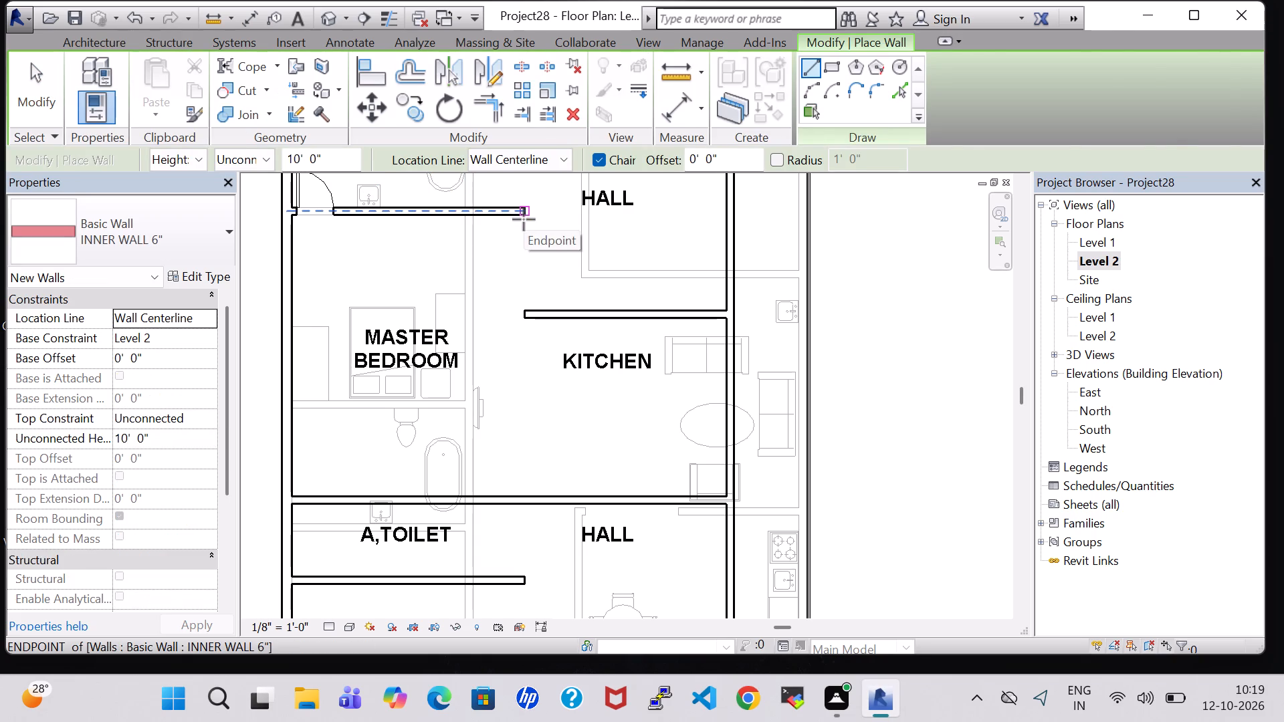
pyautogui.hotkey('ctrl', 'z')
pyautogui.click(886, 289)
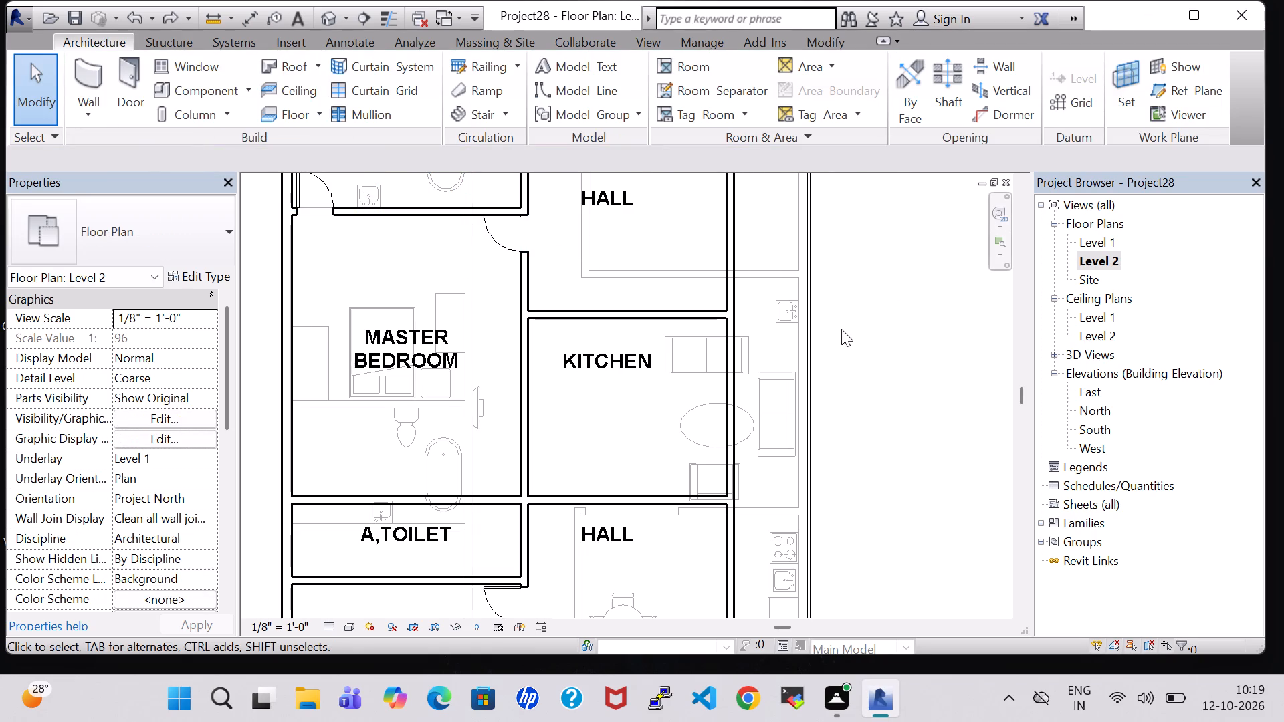
# Place a Door-Interior-Double-Full Glass-Wood 60" x 80" in the east wall of the southern hall, near the hall's north end.
pyautogui.scroll(-4, 840, 340)
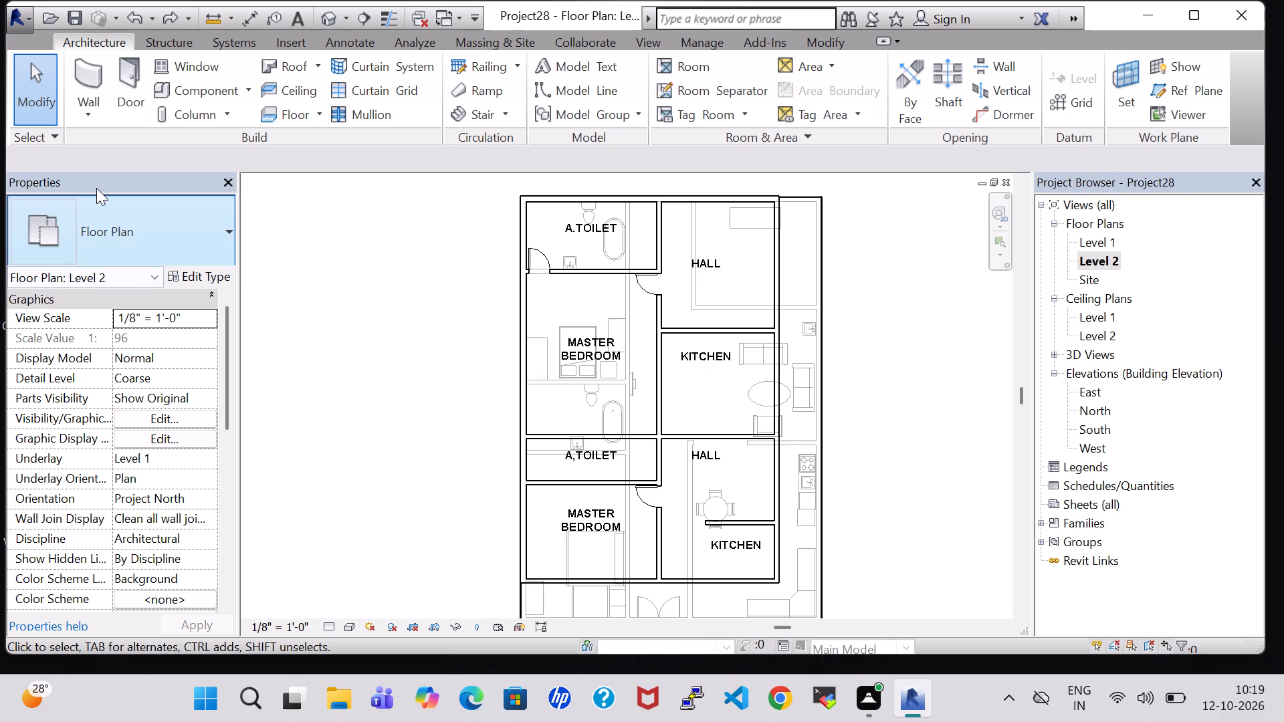
pyautogui.click(119, 80)
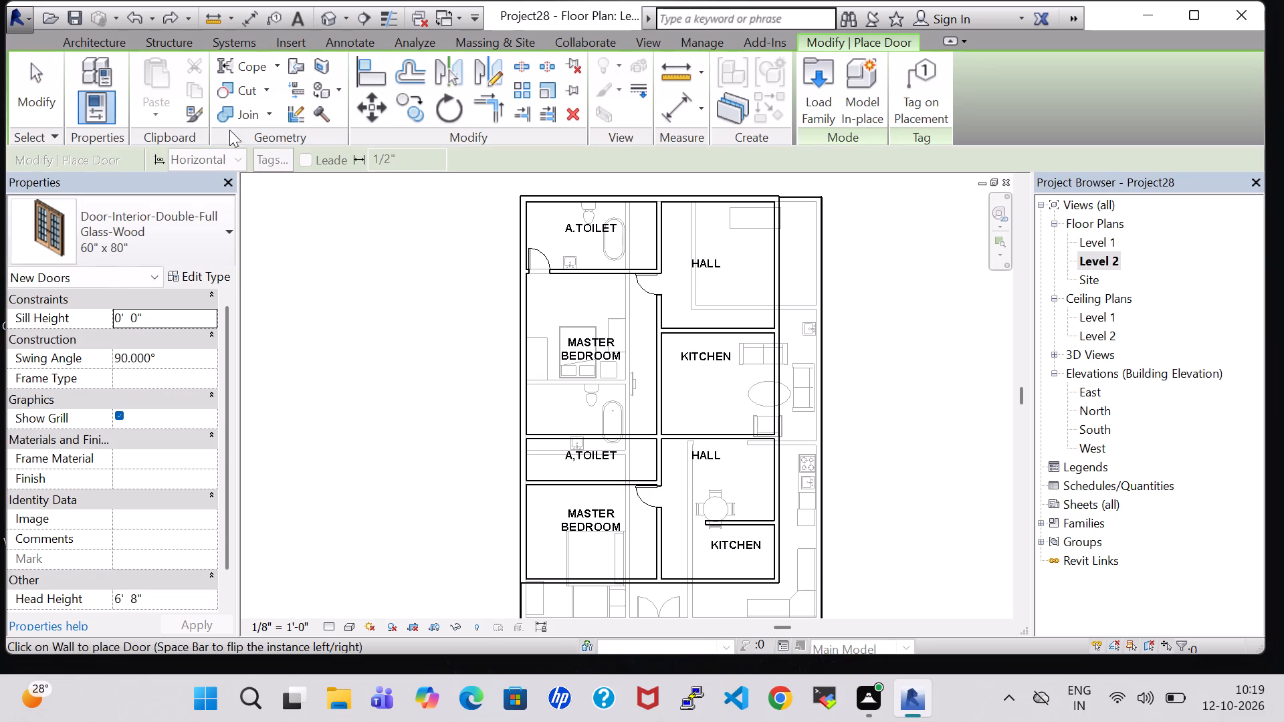
pyautogui.click(771, 464)
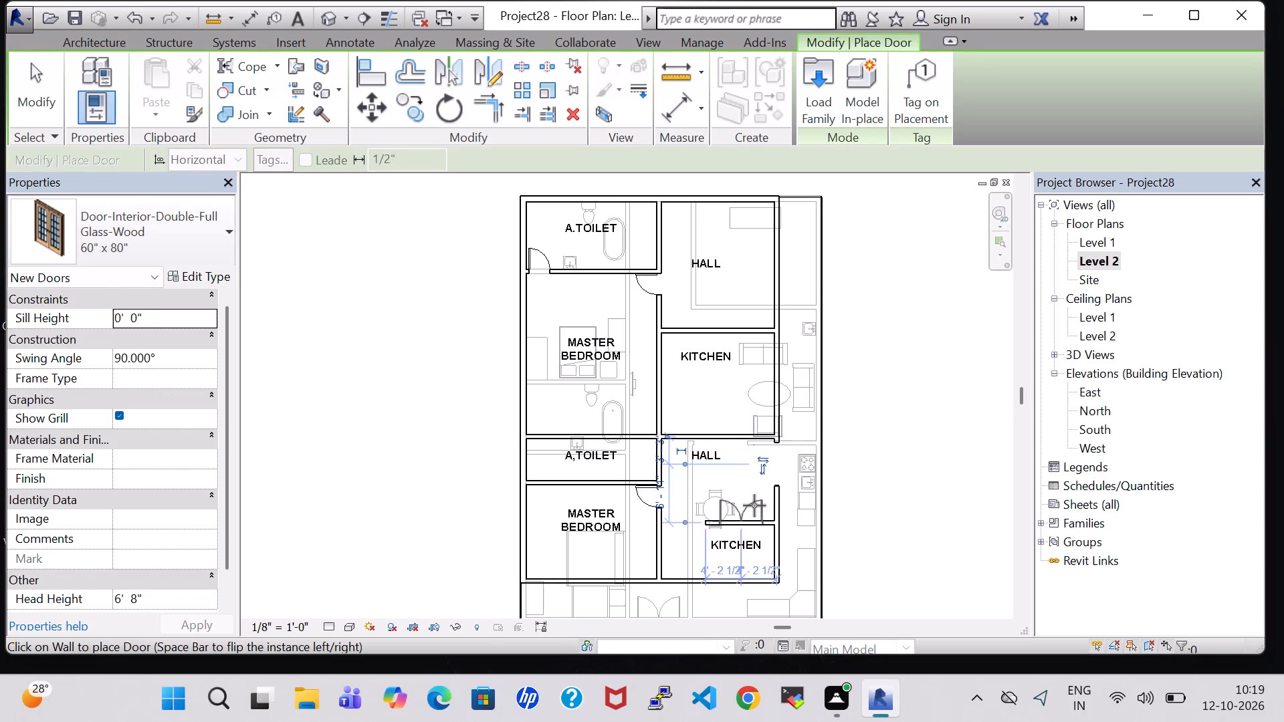
pyautogui.press('Escape')
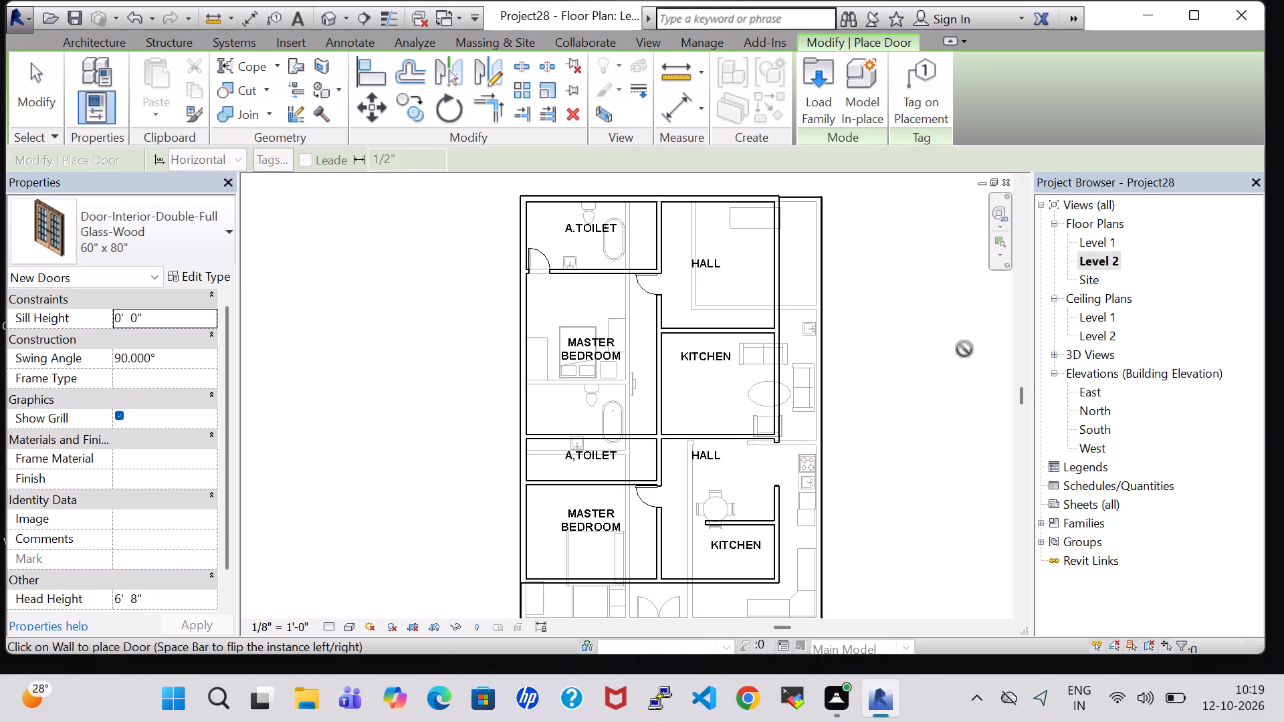
pyautogui.press('Escape')
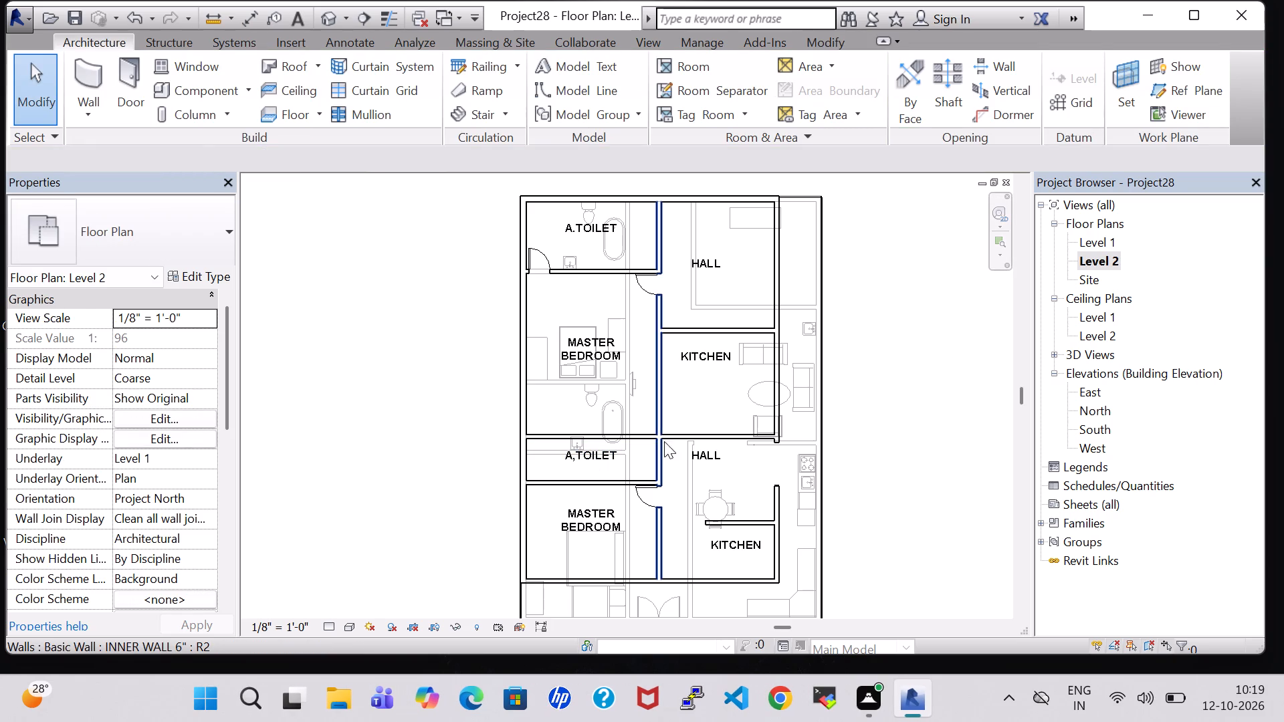
# Change the two aligned east-west partitions south of the northern master bedroom and central kitchen to a thicker wall type.
pyautogui.click(672, 437)
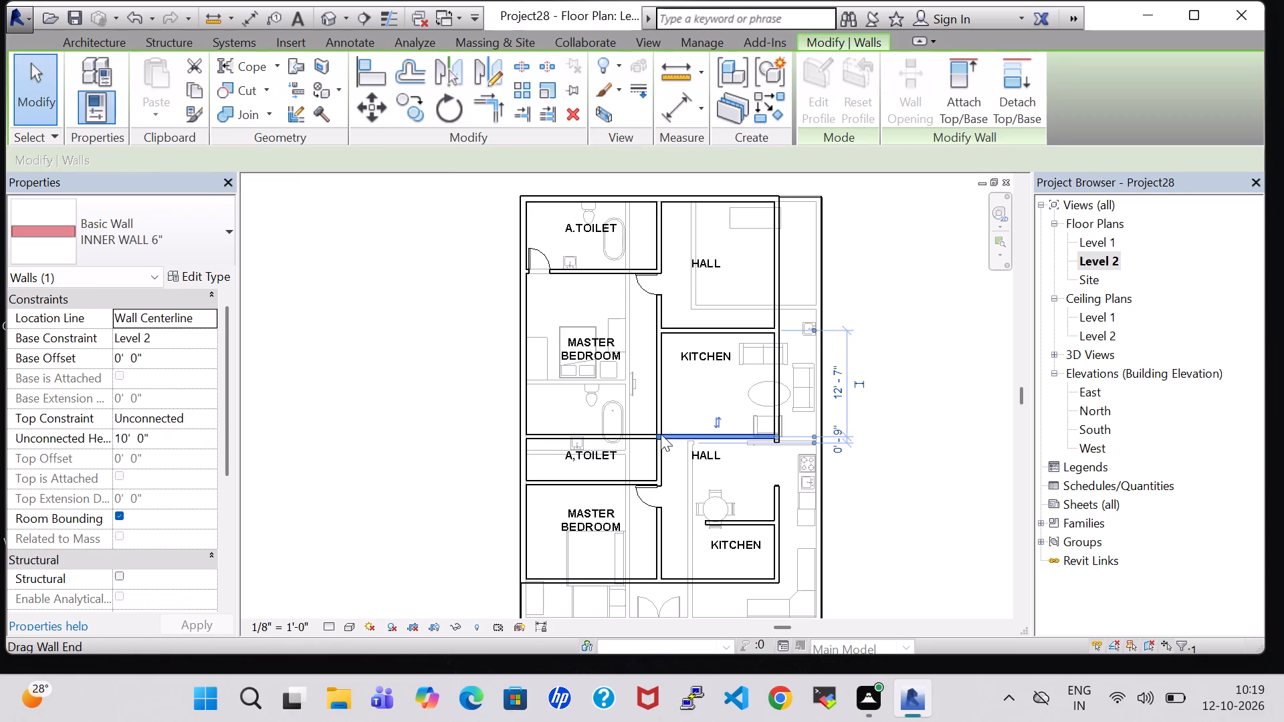
pyautogui.keyDown('ctrl'); pyautogui.click(632, 434); pyautogui.keyUp('ctrl')
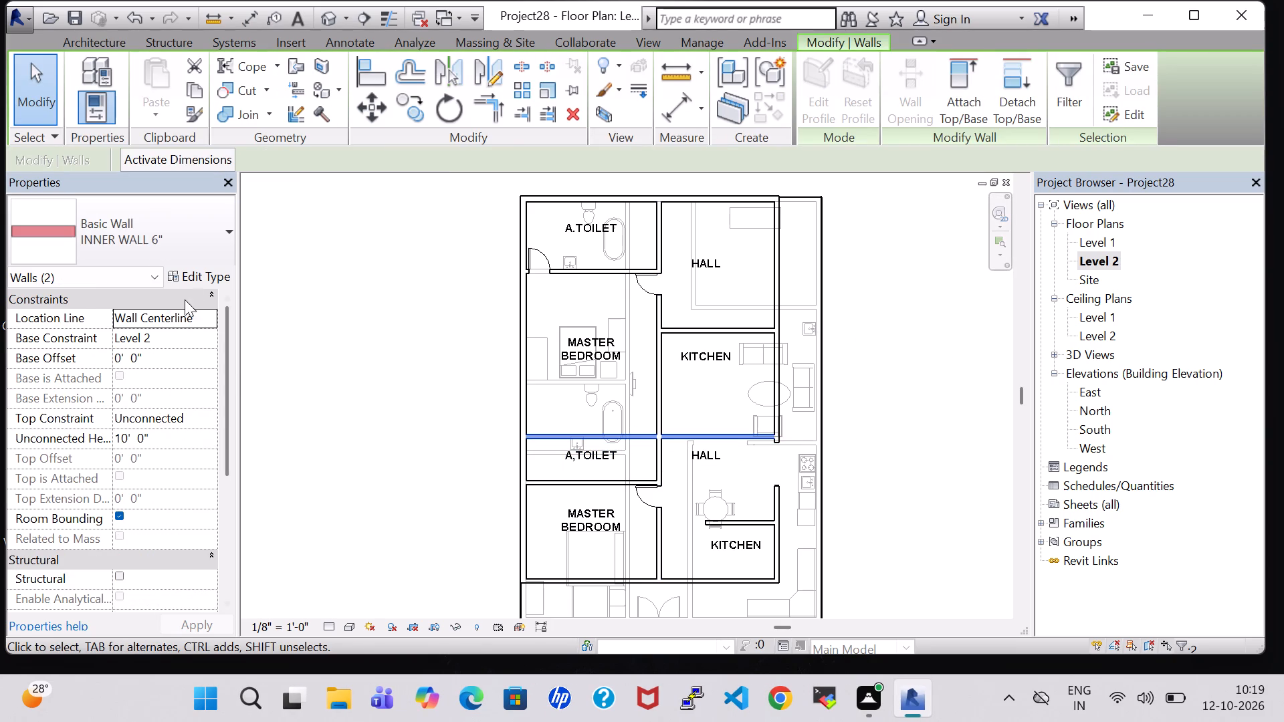
pyautogui.click(191, 238)
pyautogui.click(124, 699)
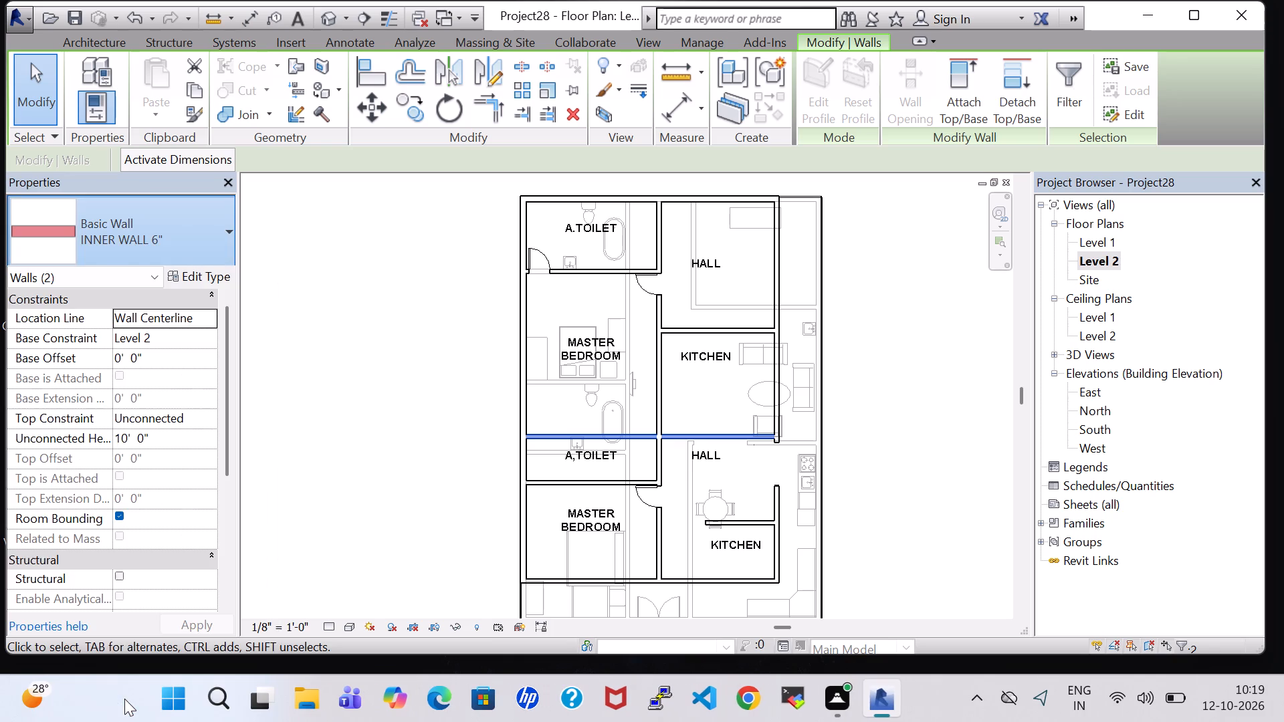
pyautogui.click(916, 425)
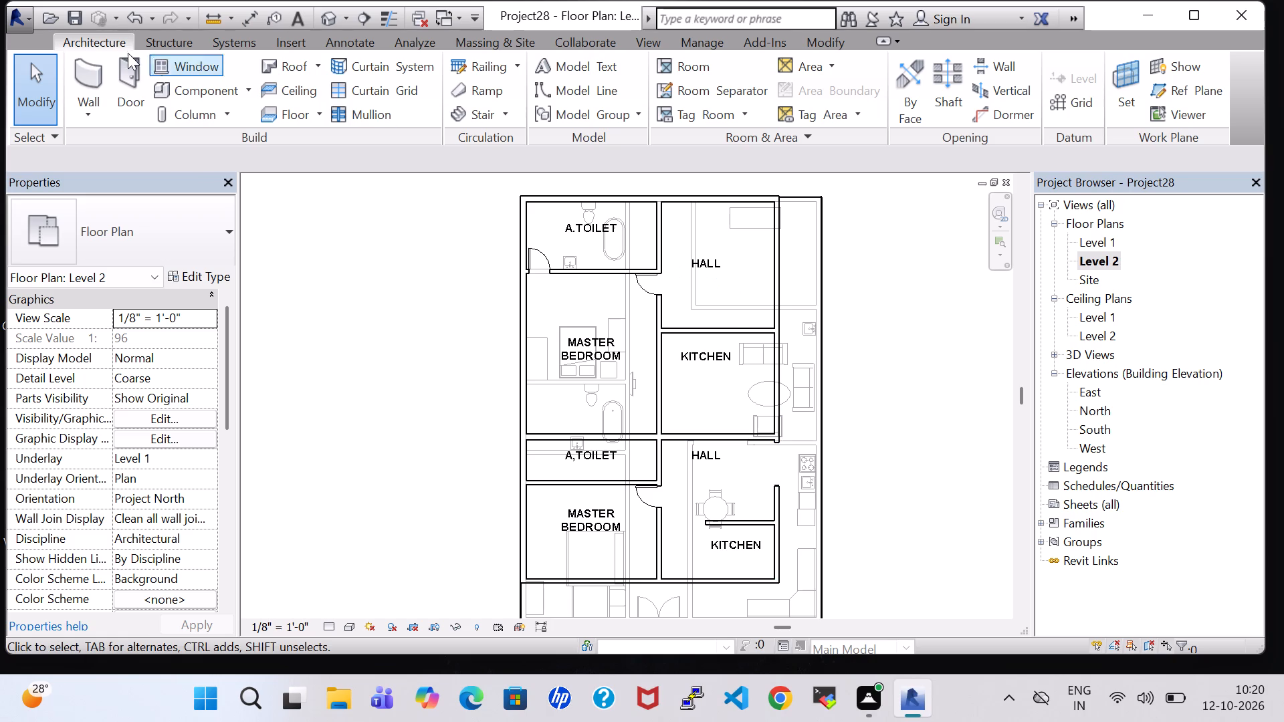
# Place a 60" x 80" double full-glass wood door in the north-east hall's east wall, about 3'-4" from the north wall.
pyautogui.click(118, 91)
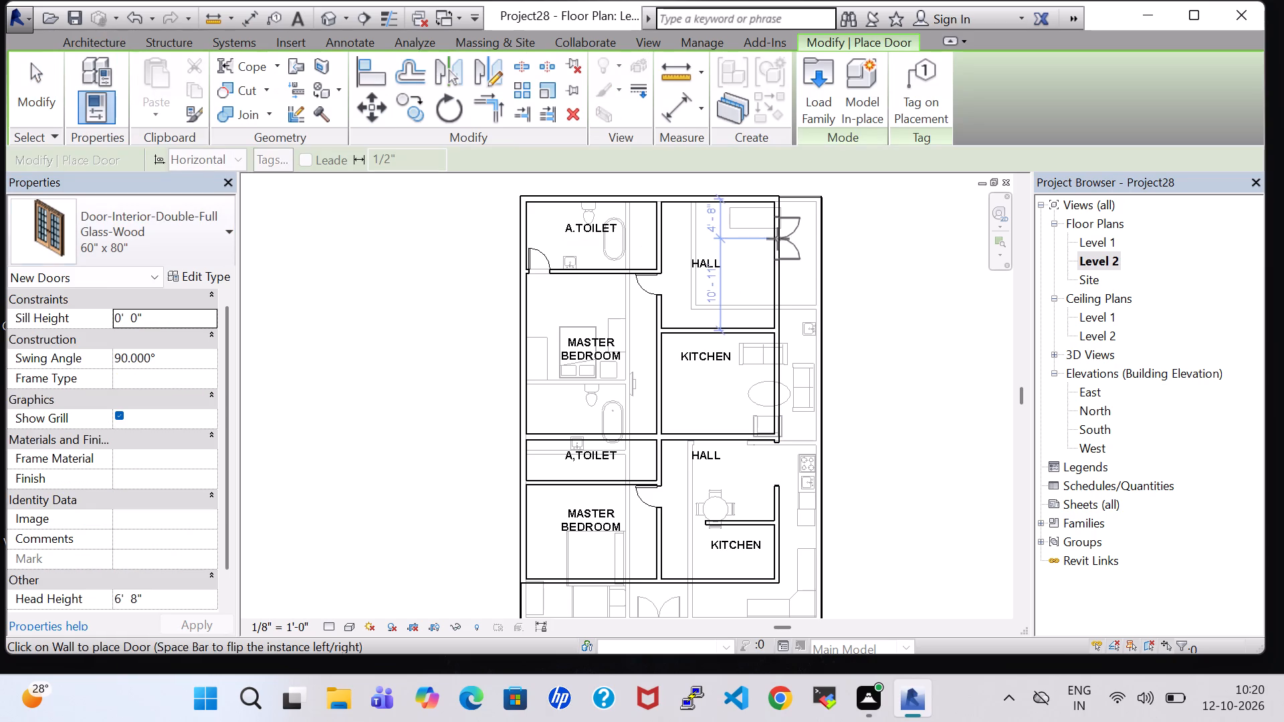
pyautogui.scroll(3, 766, 227)
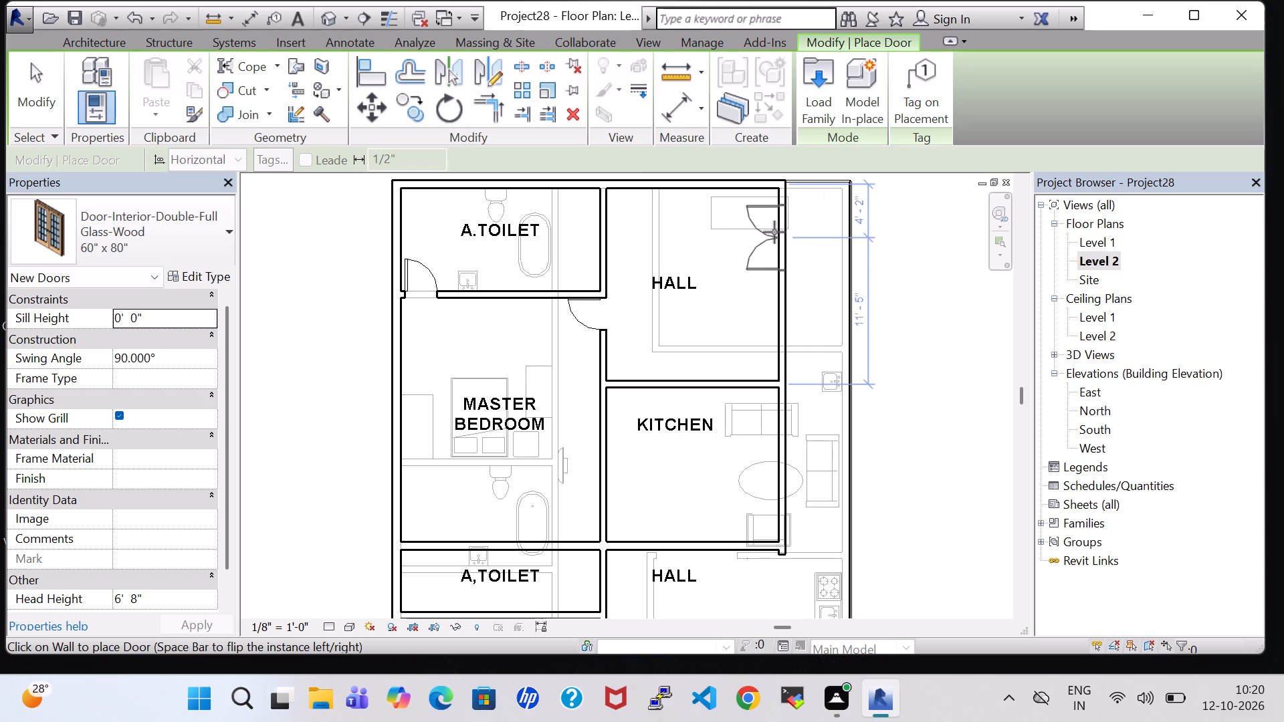
pyautogui.click(774, 227)
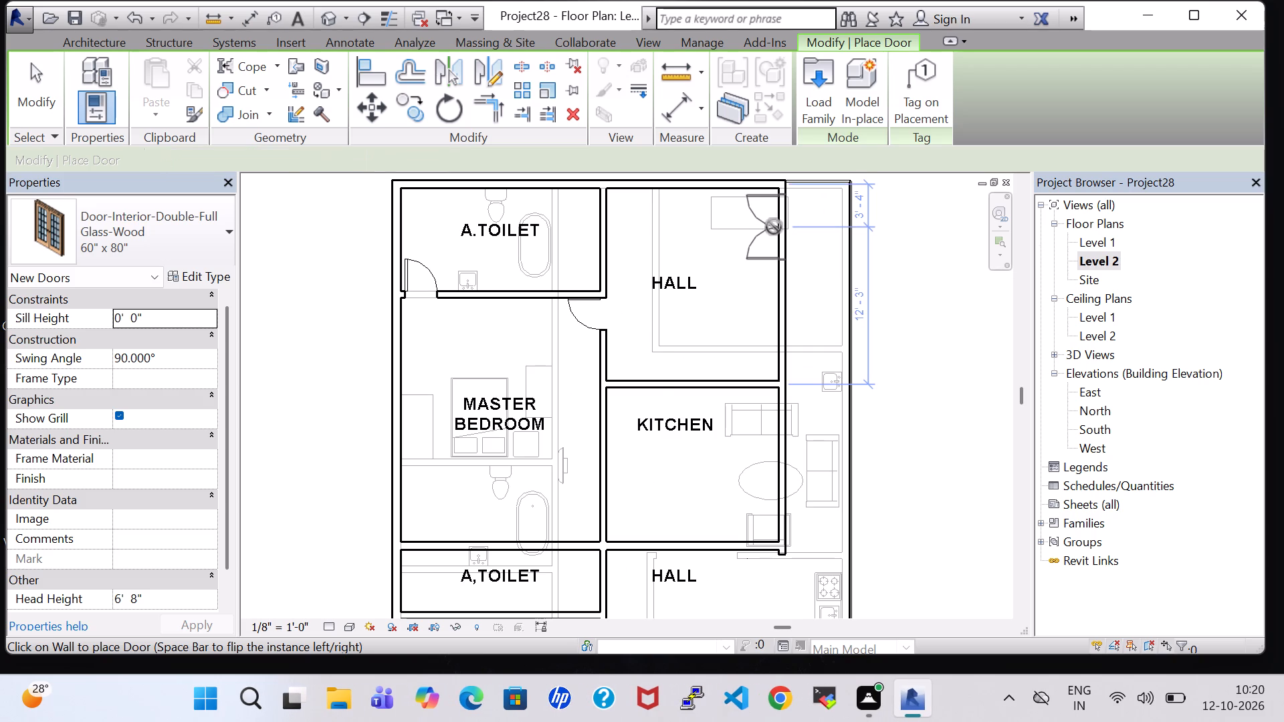
pyautogui.press('Escape')
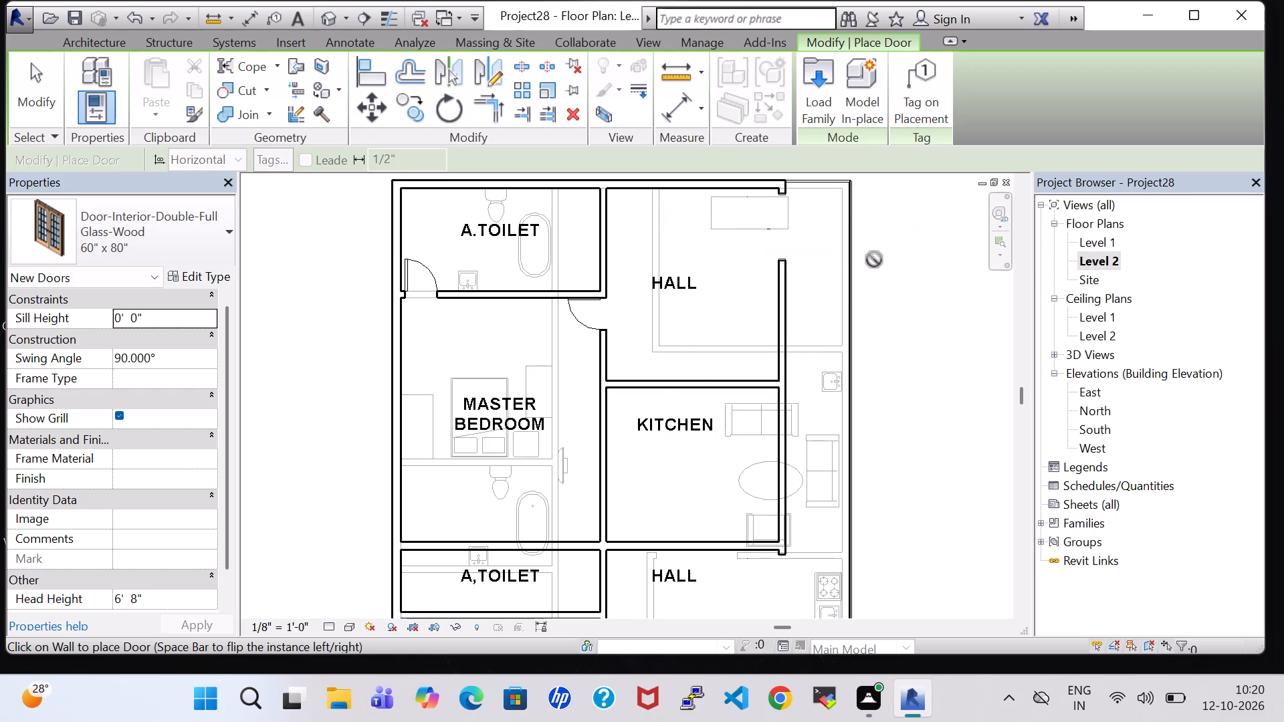
pyautogui.press('Escape')
# Place Transom with Trim 24" x 24" windows in the west wall: one about 3'-6" from A.TOILET's north wall, one centred on A,TOILET.
pyautogui.scroll(-4, 874, 259)
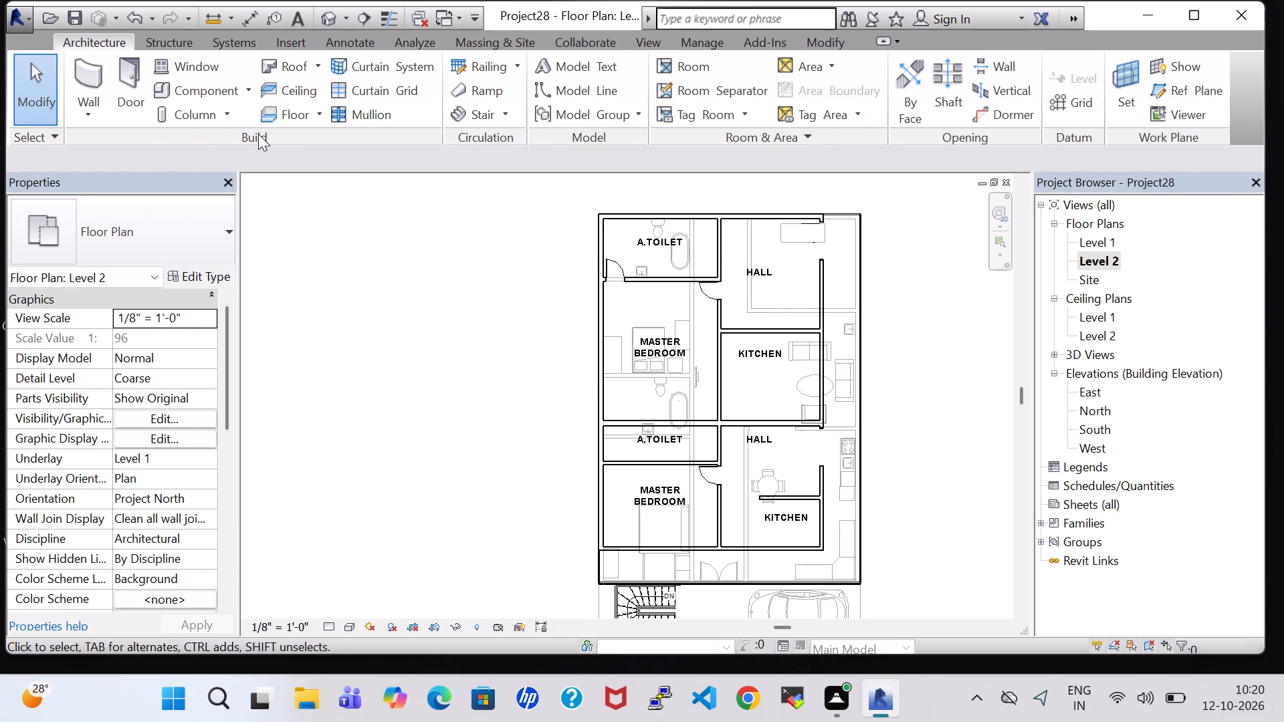
pyautogui.click(194, 76)
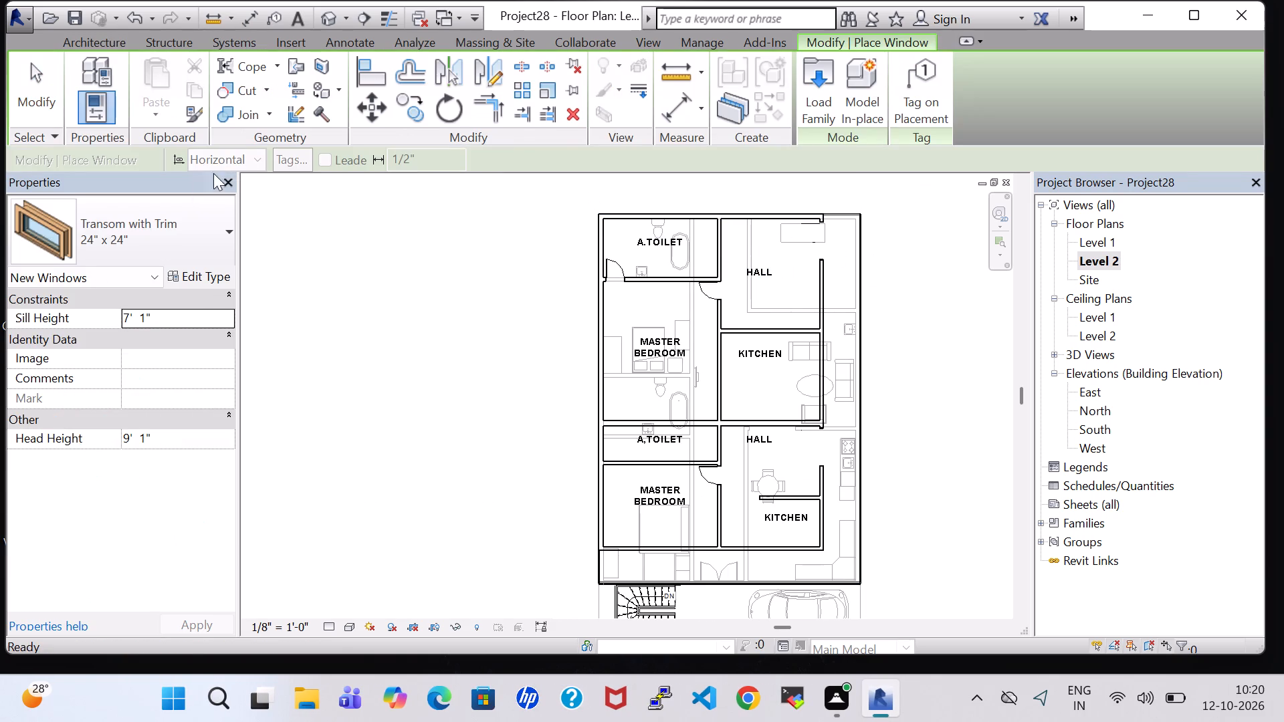
pyautogui.scroll(3, 599, 241)
pyautogui.click(601, 243)
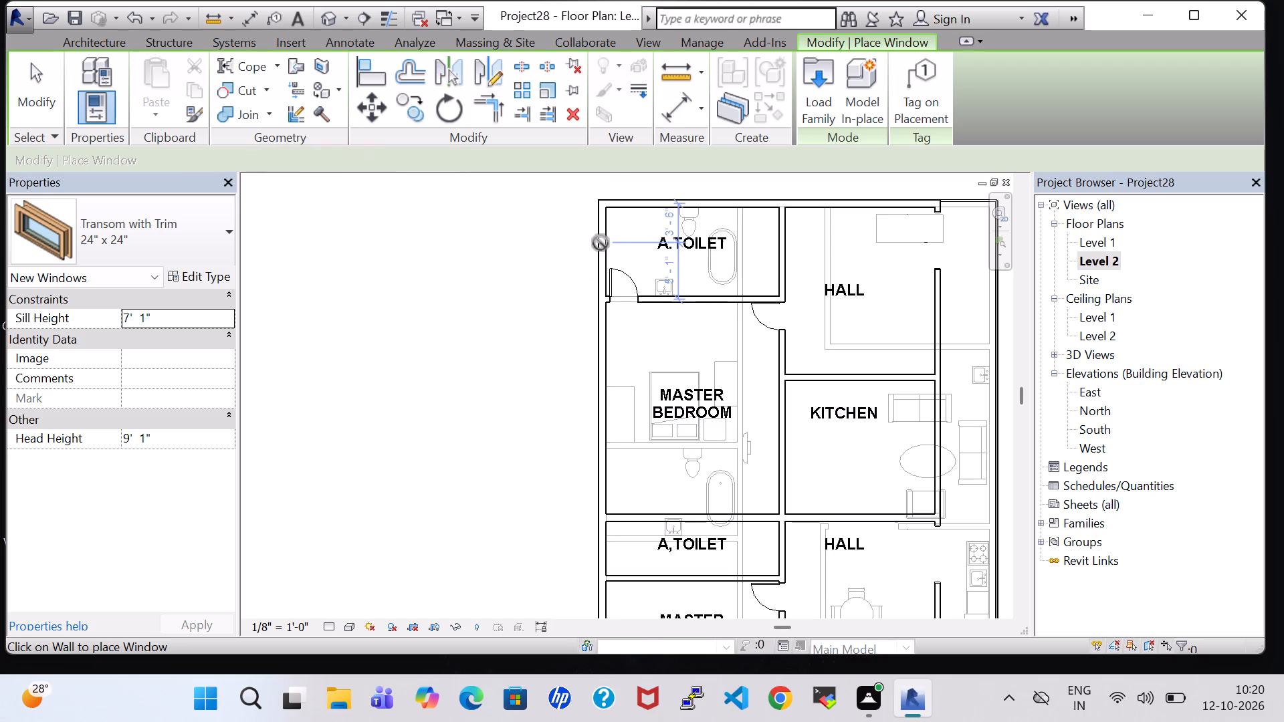
pyautogui.click(602, 549)
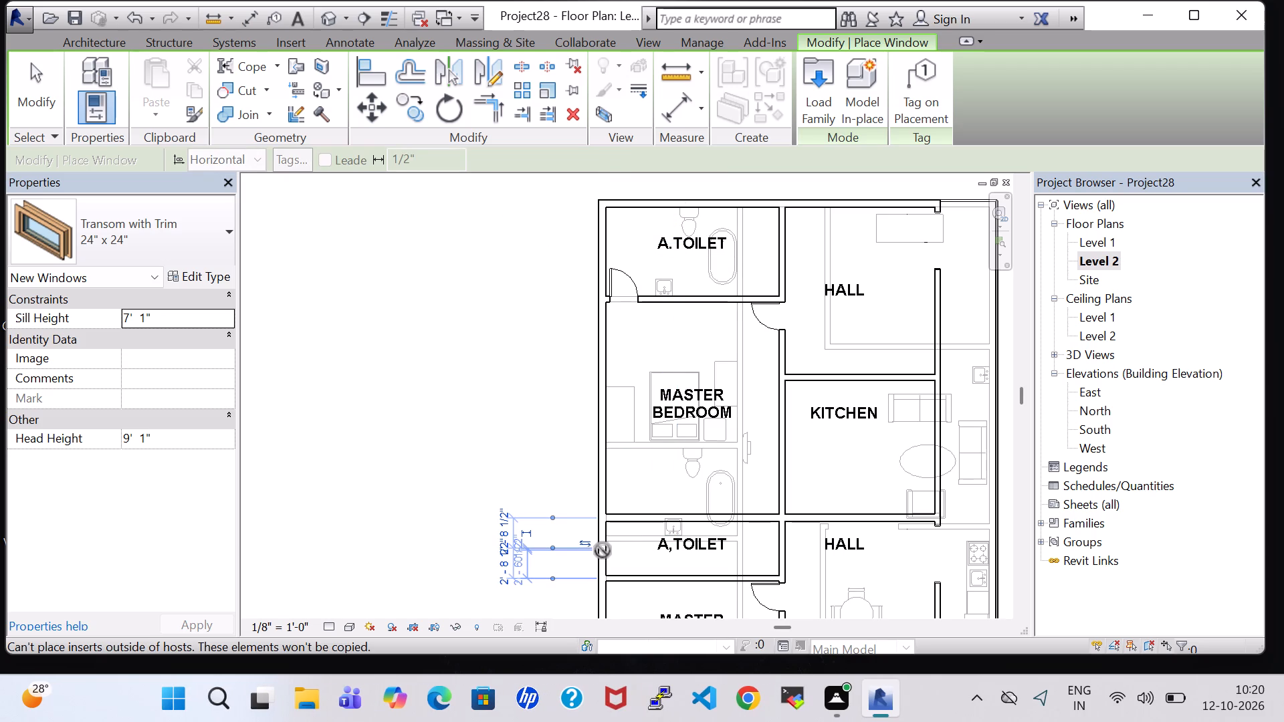
pyautogui.scroll(-1, 603, 550)
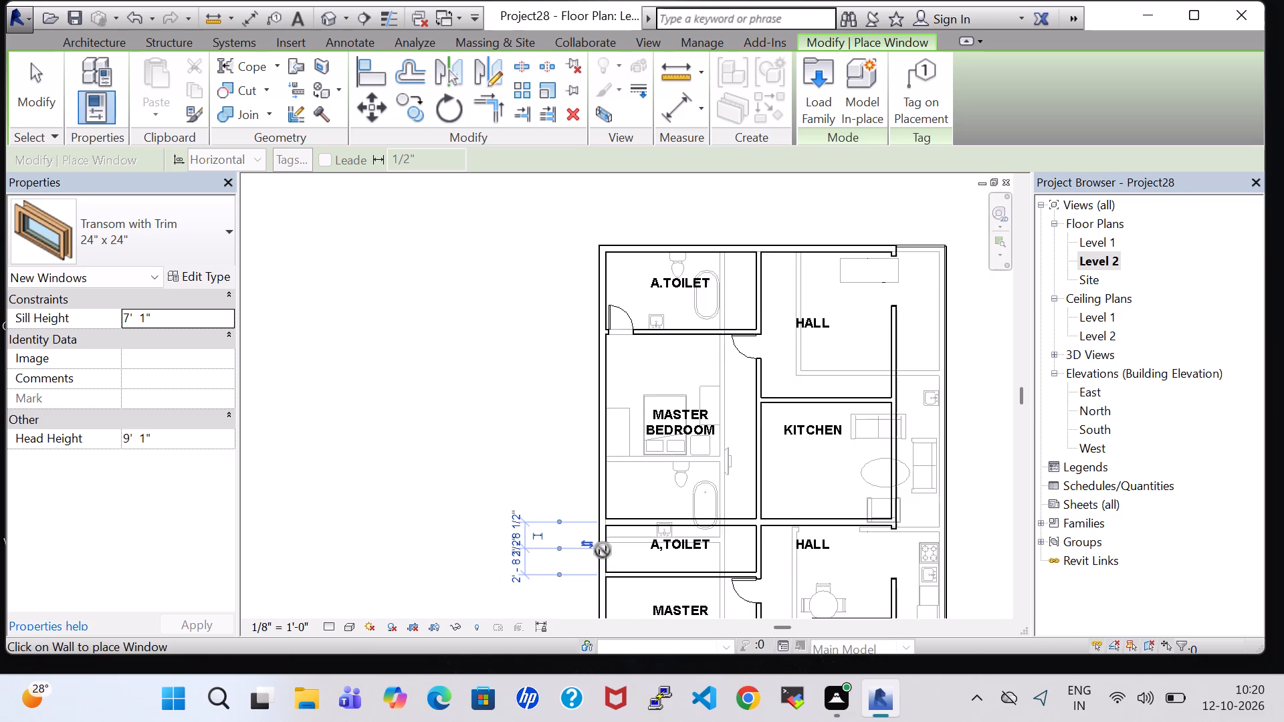
pyautogui.scroll(-5, 603, 550)
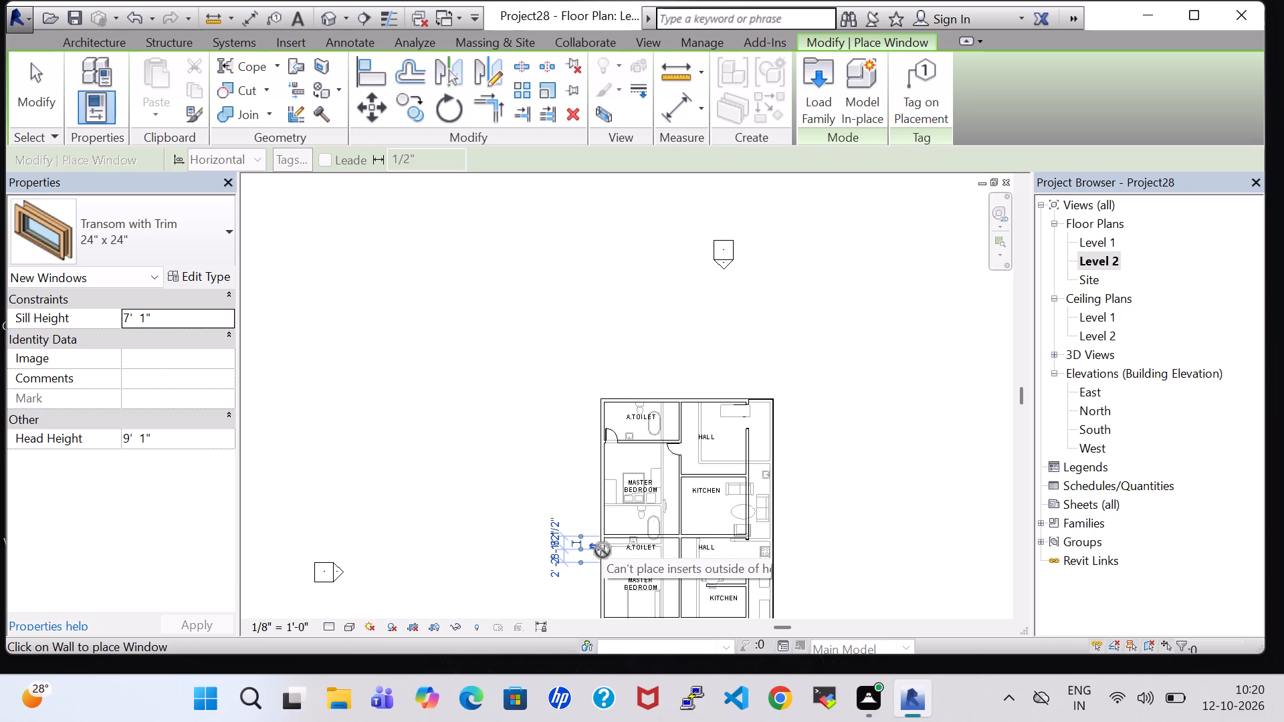
pyautogui.press('Escape')
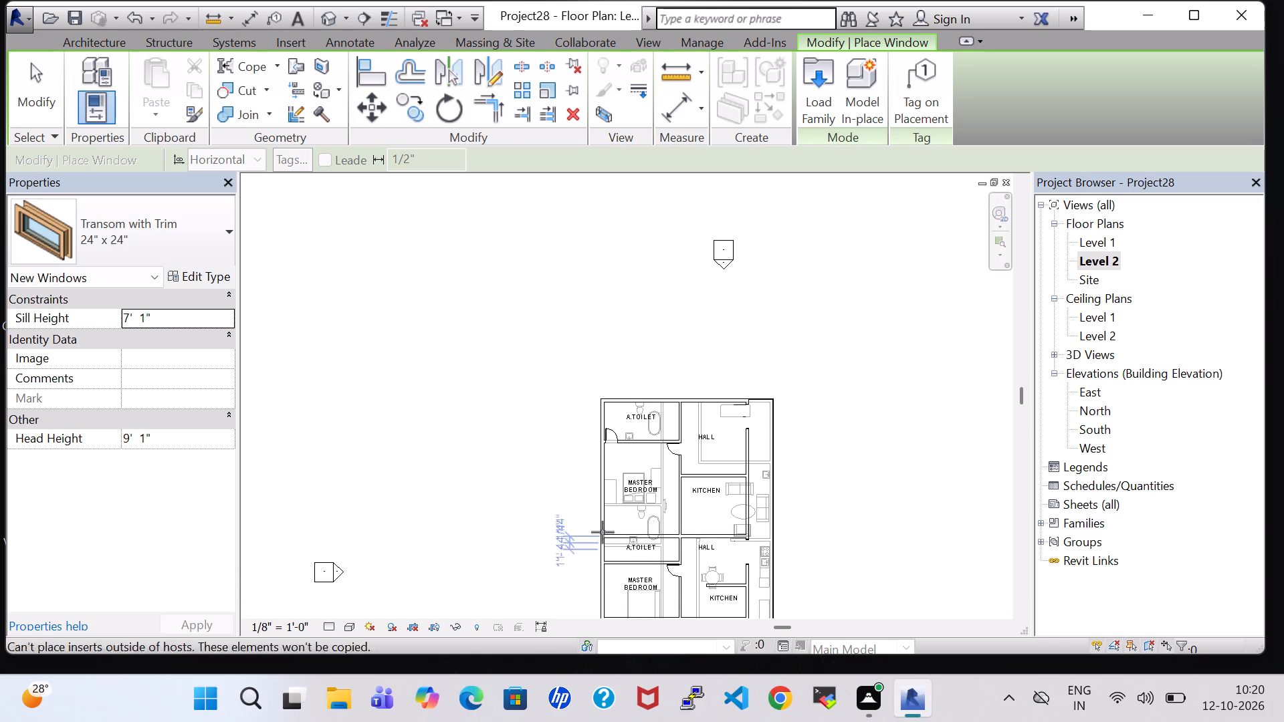
pyautogui.press('Escape')
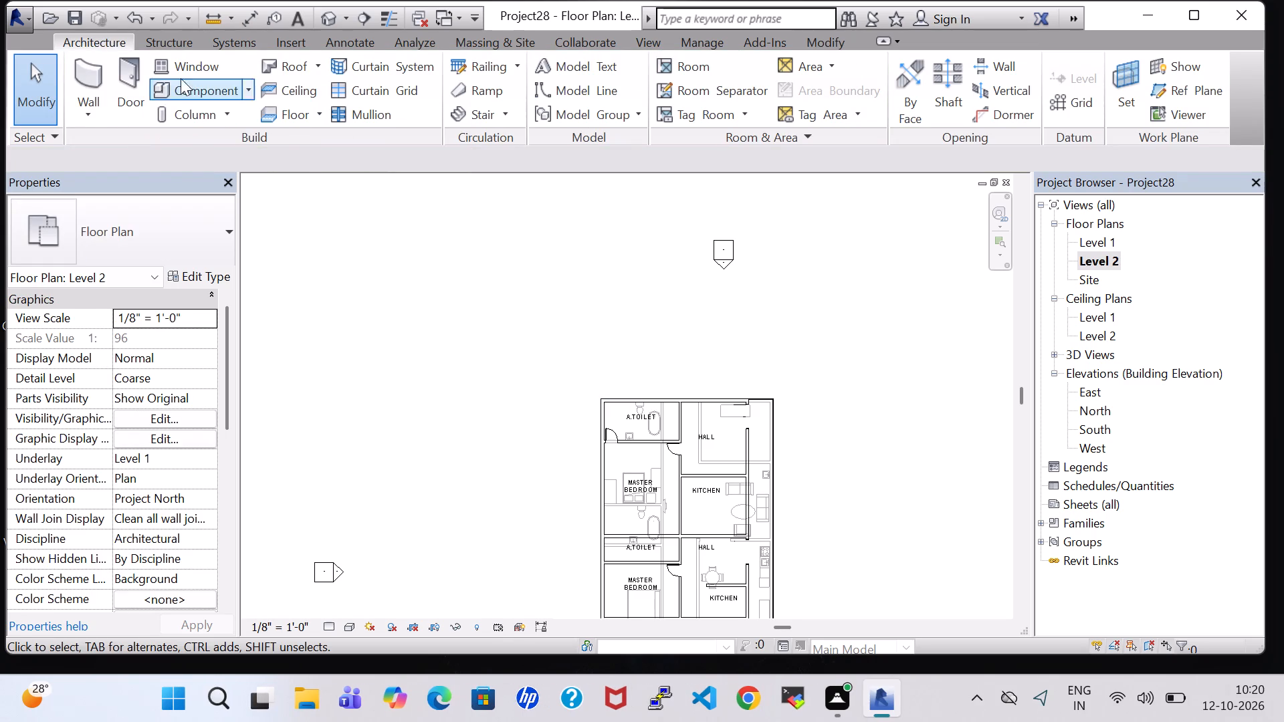
# Place Casement 3x3 with Trim 36" x 48" windows in the west wall, one centred on each master bedroom.
pyautogui.click(186, 62)
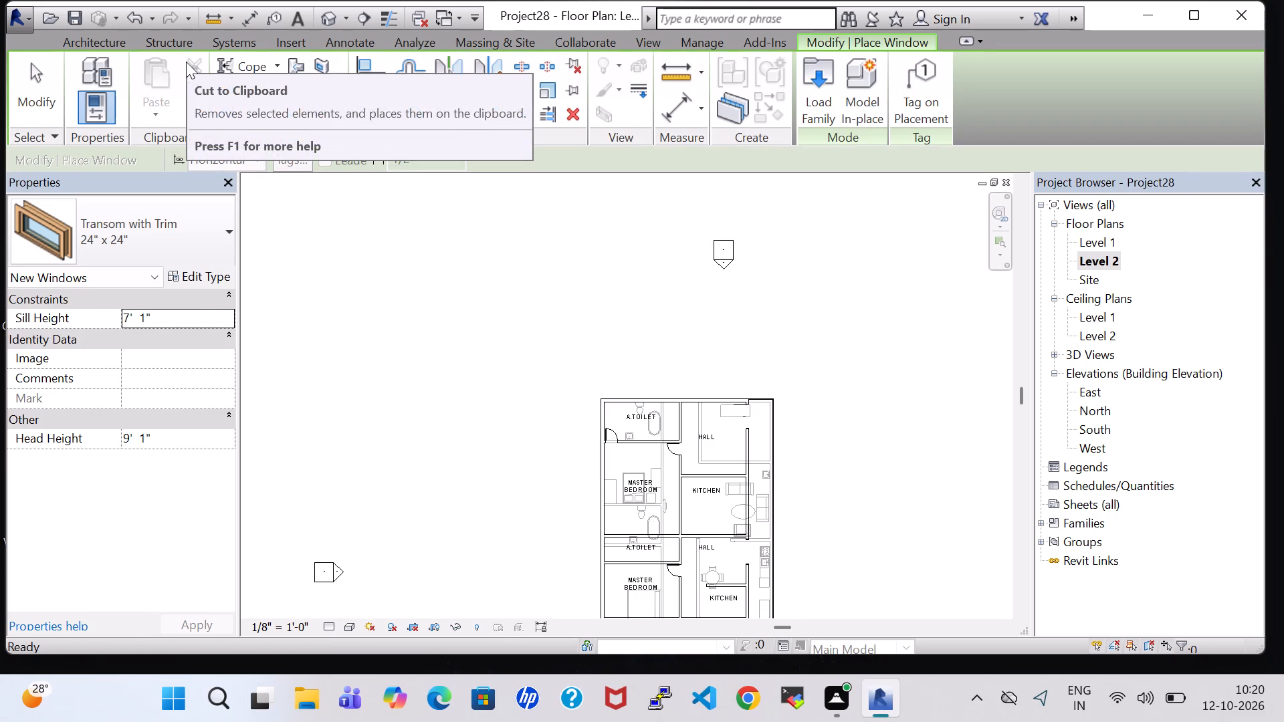
pyautogui.click(156, 237)
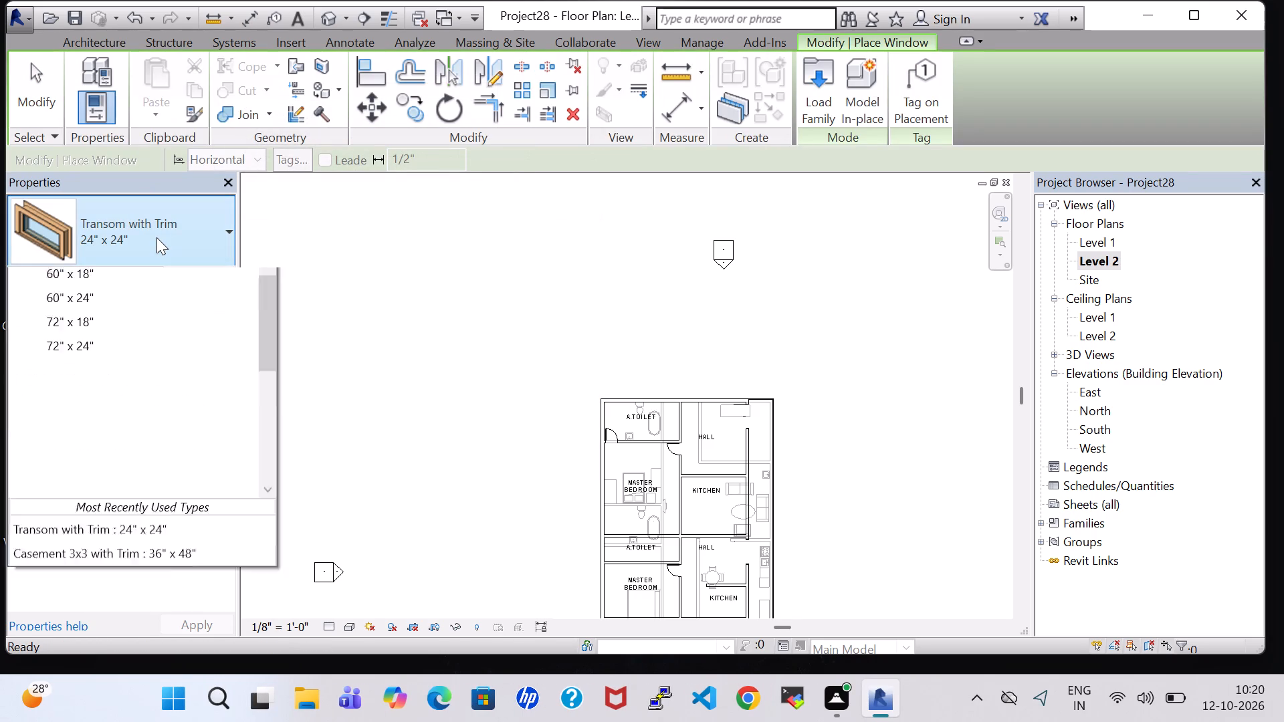
pyautogui.click(134, 704)
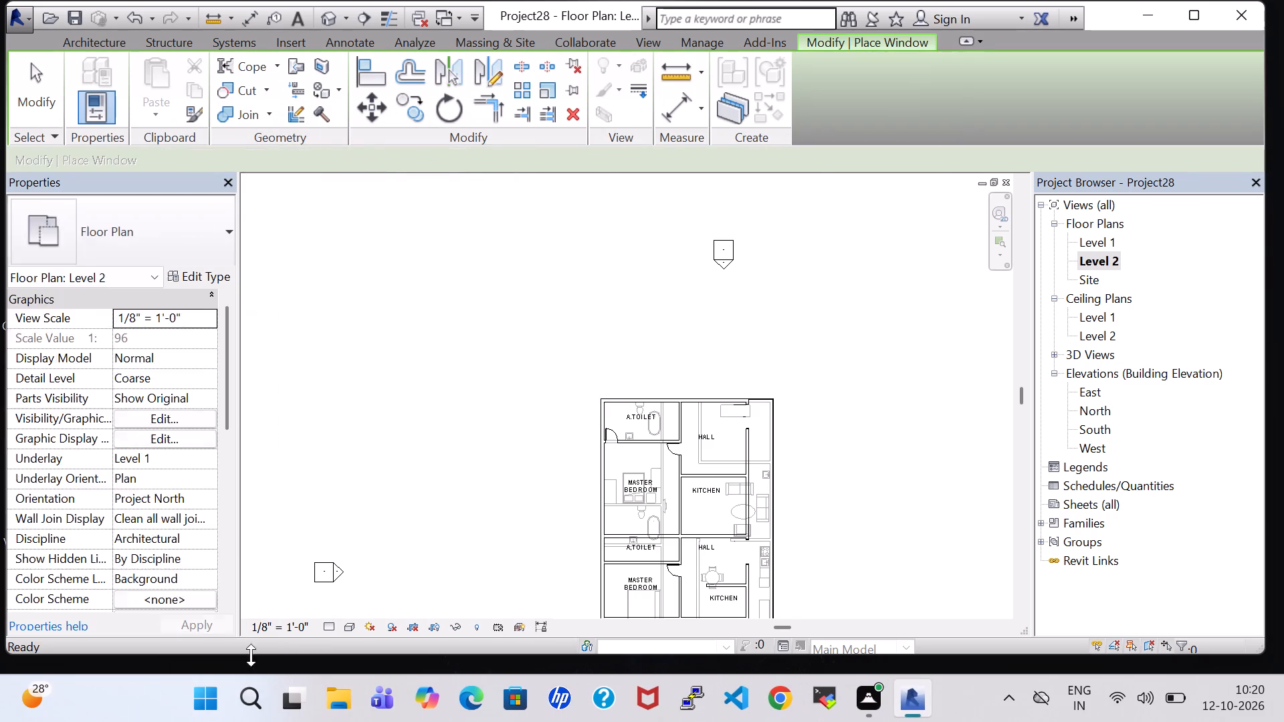
pyautogui.click(600, 495)
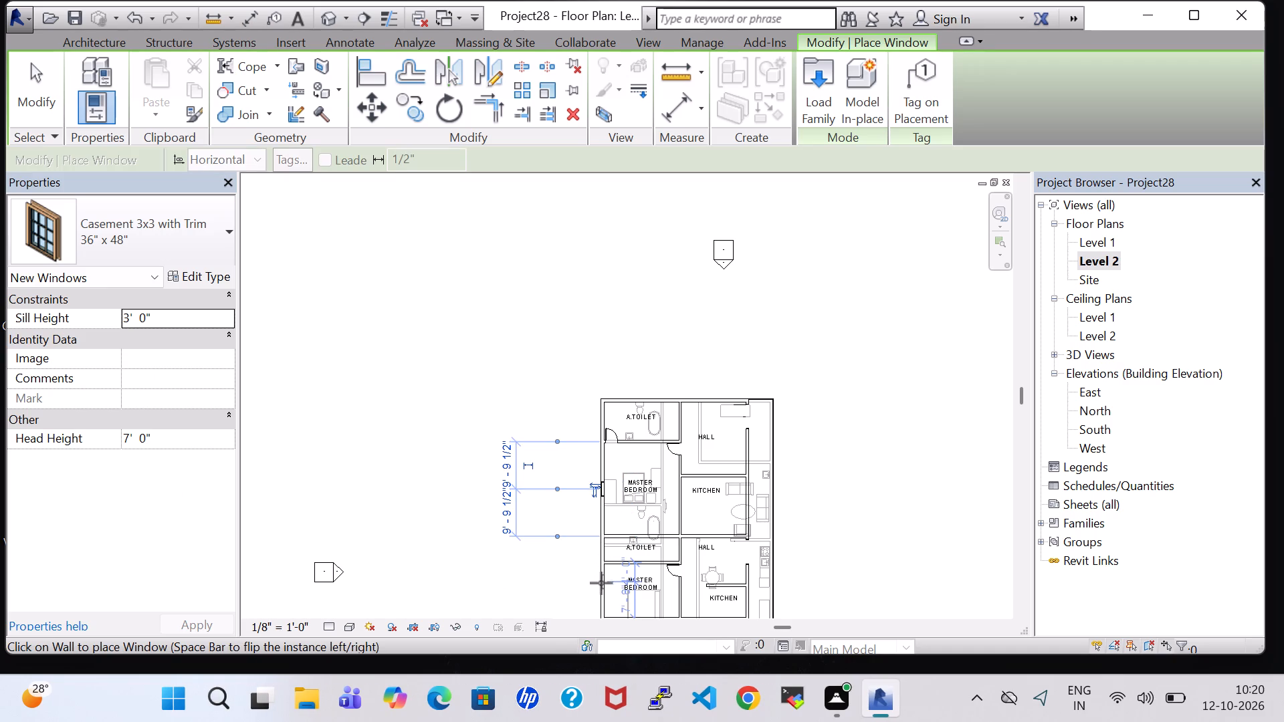
pyautogui.click(600, 592)
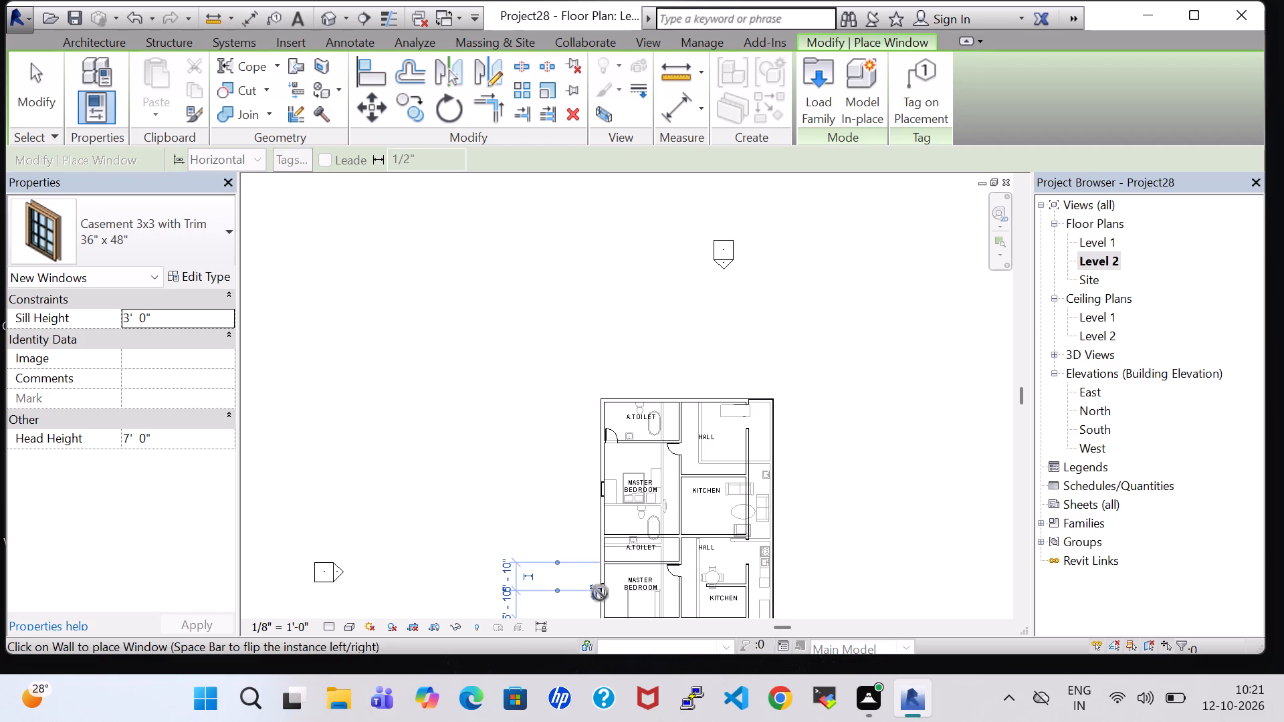
# Place 36" x 48" casement windows in the southern kitchen's south wall and east wall, and in the southern hall's east wall just north of the kitchen partition.
pyautogui.moveTo(600, 593); pyautogui.dragTo(581, 373, button='middle')
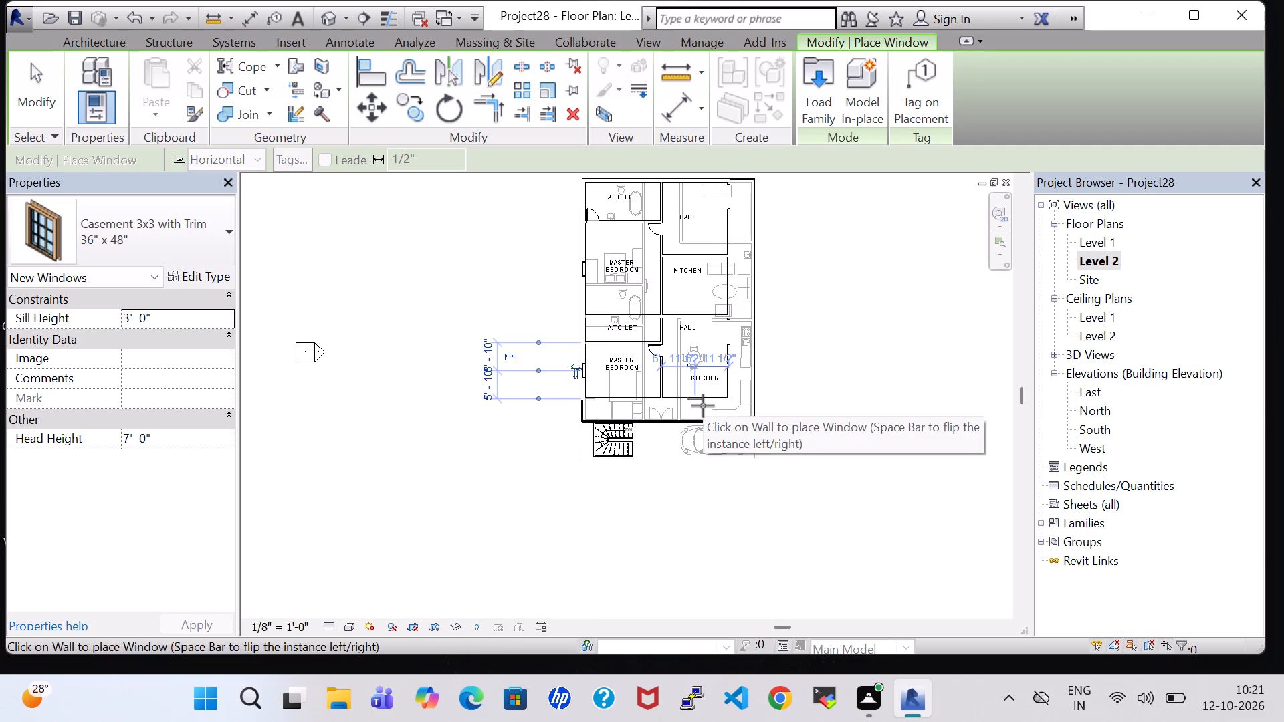
pyautogui.click(704, 406)
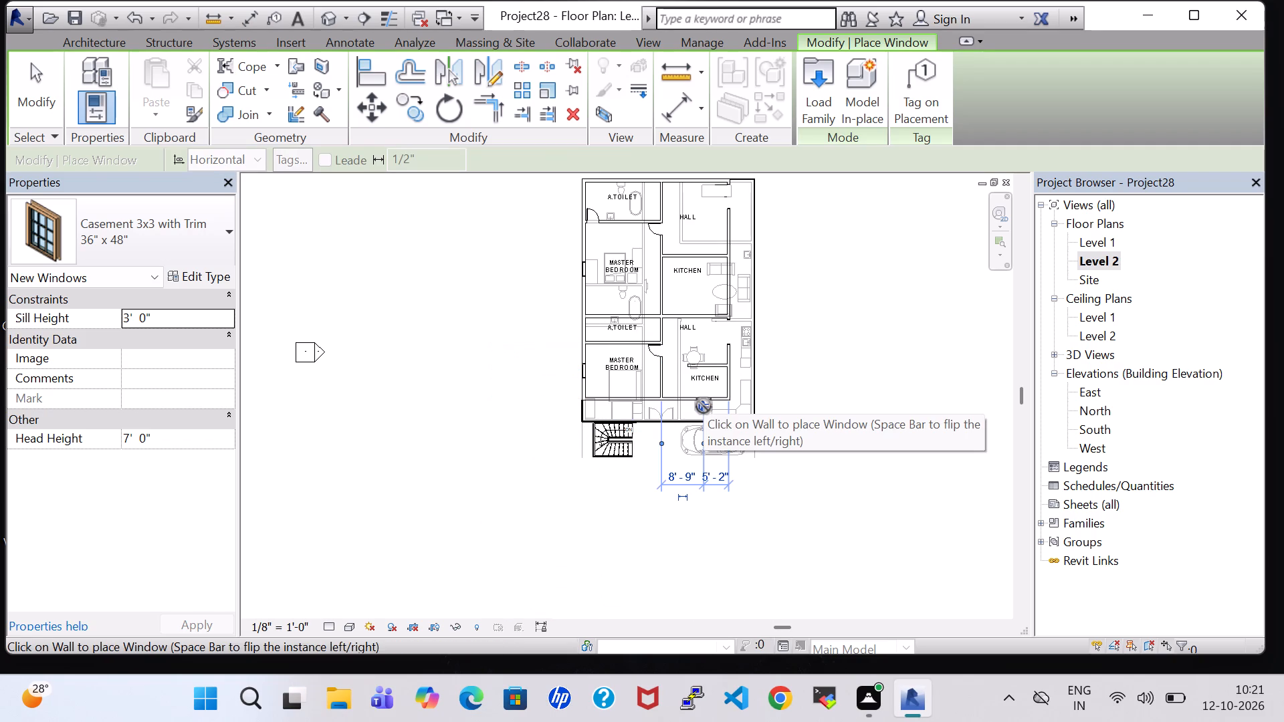
pyautogui.click(732, 378)
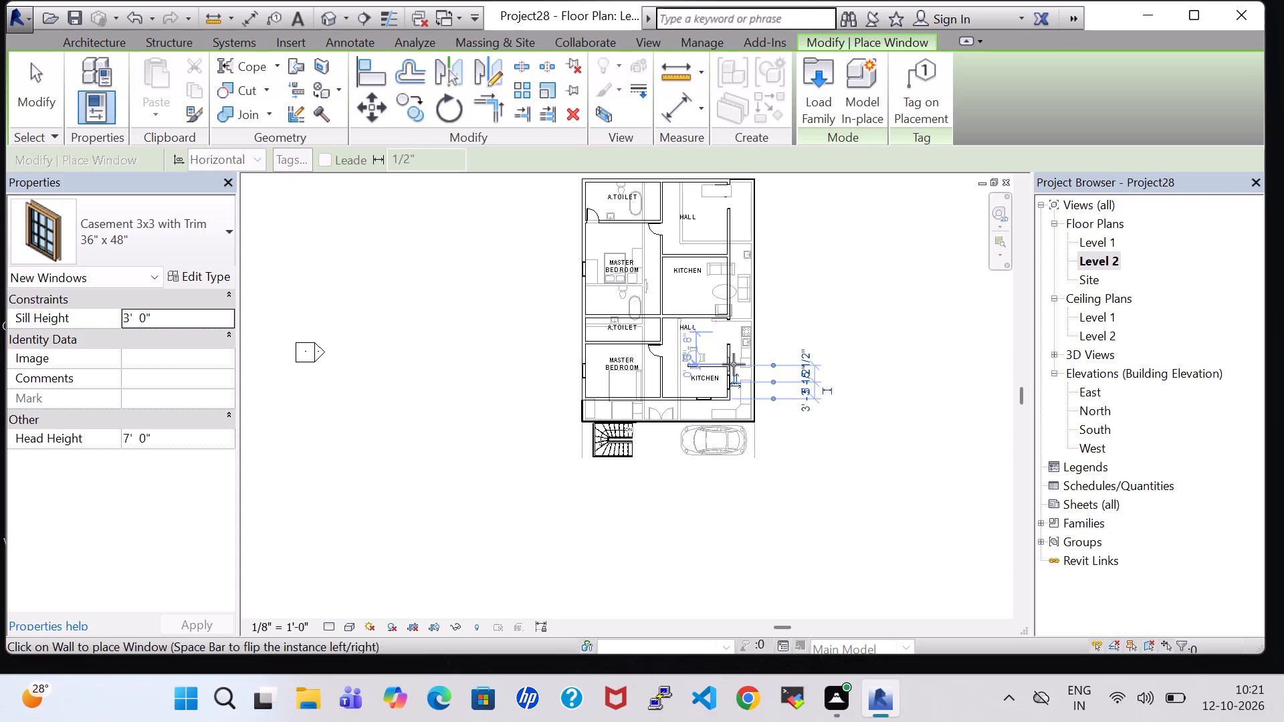
pyautogui.scroll(6, 734, 364)
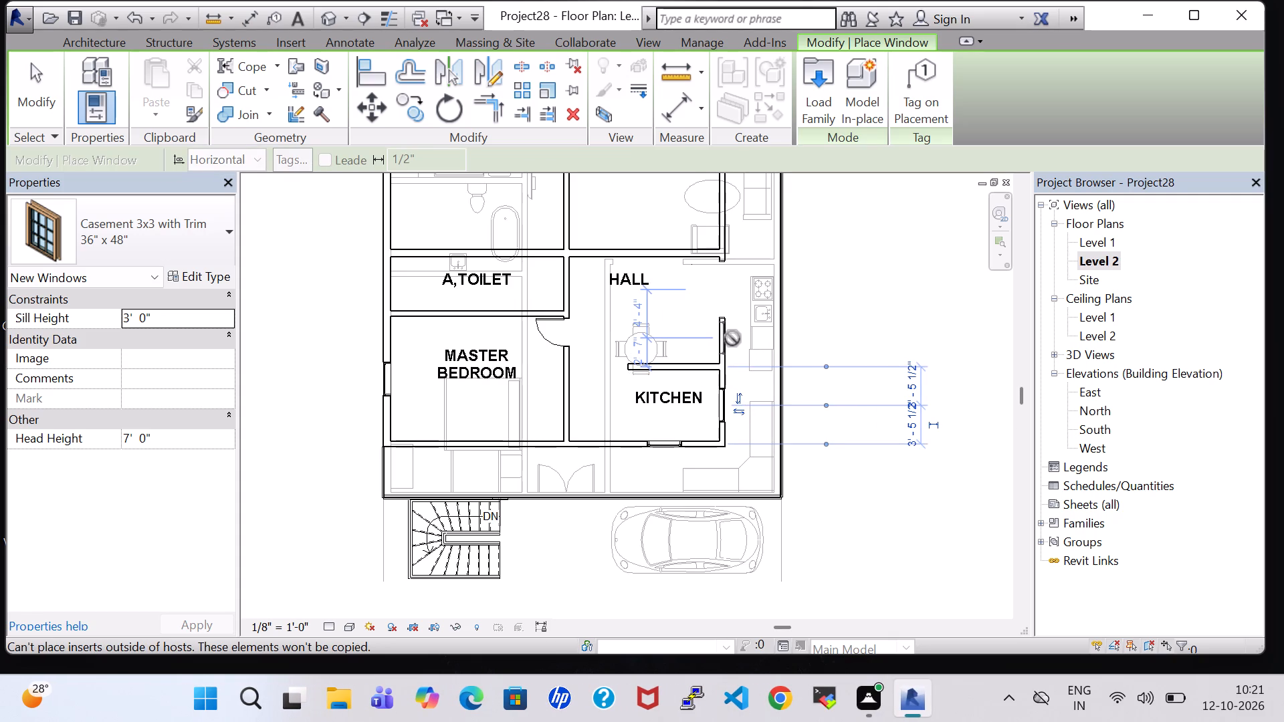
pyautogui.click(732, 338)
# Place 36" x 48" casement windows in the central kitchen's east wall, the northern hall's east wall and the northern hall's north wall.
pyautogui.scroll(-2, 736, 227)
pyautogui.moveTo(736, 227); pyautogui.dragTo(710, 451, button='middle')
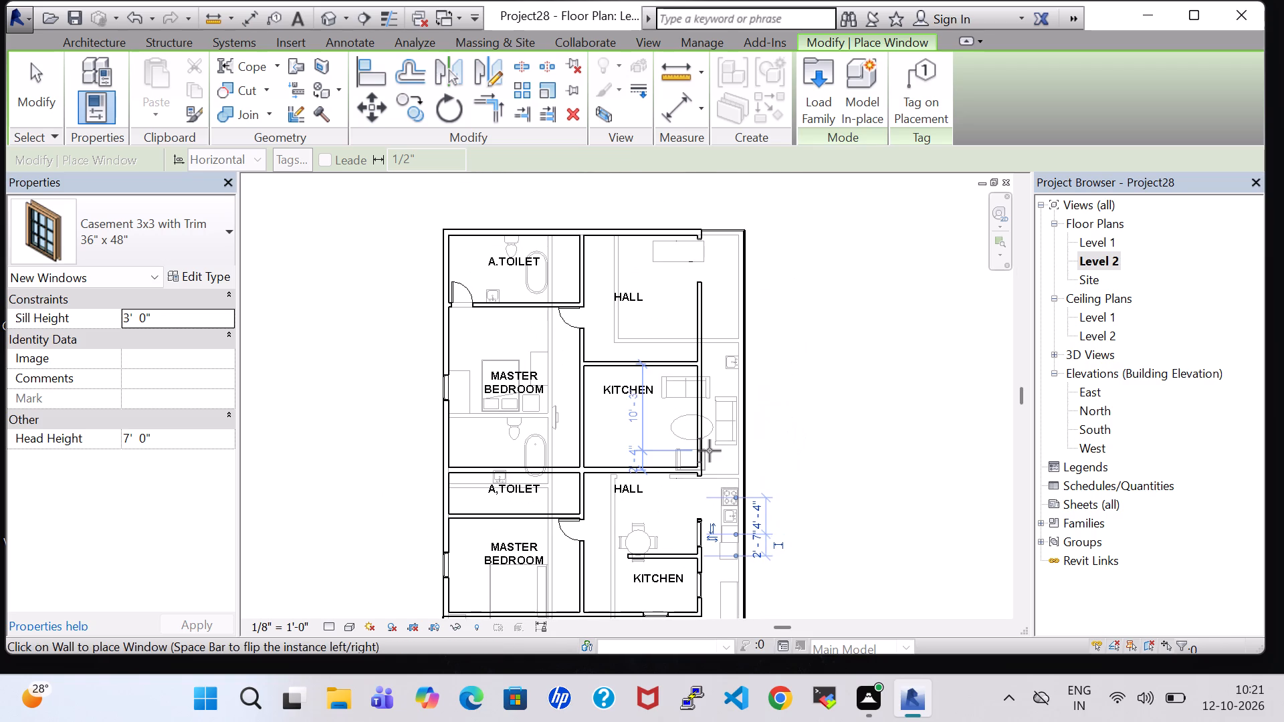
pyautogui.click(704, 407)
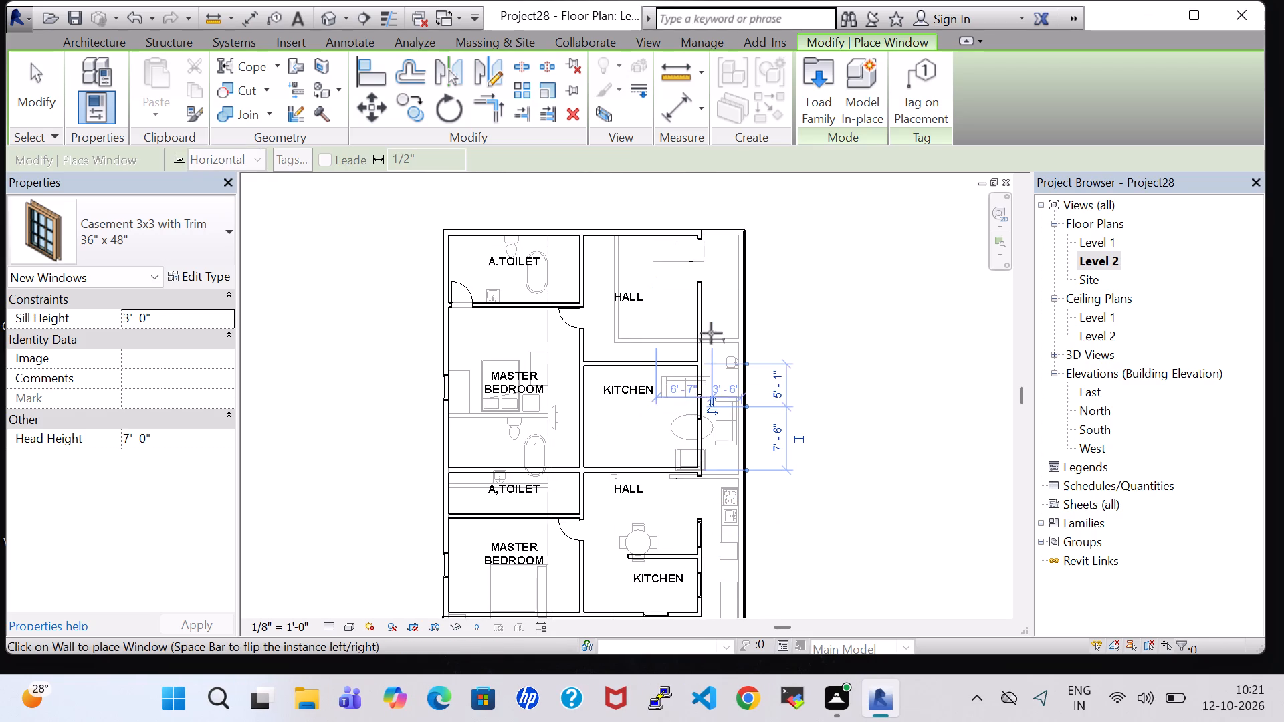
pyautogui.click(708, 305)
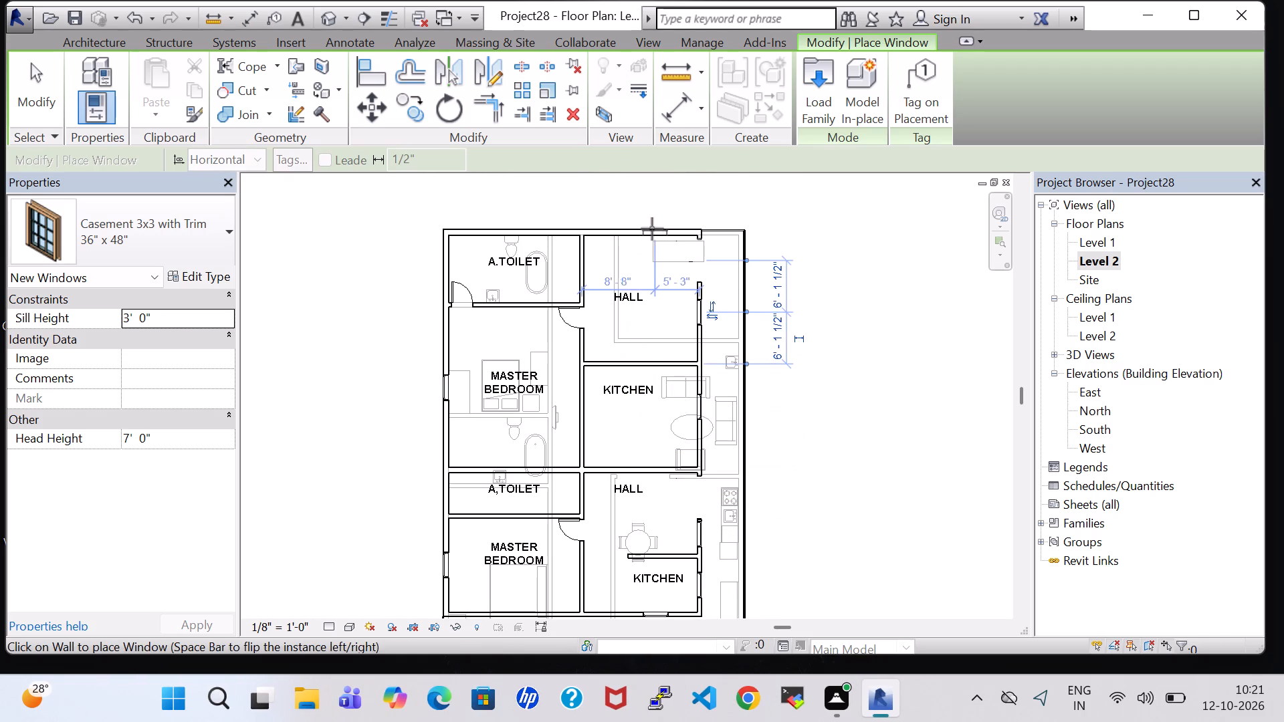
pyautogui.click(652, 229)
pyautogui.press('Escape')
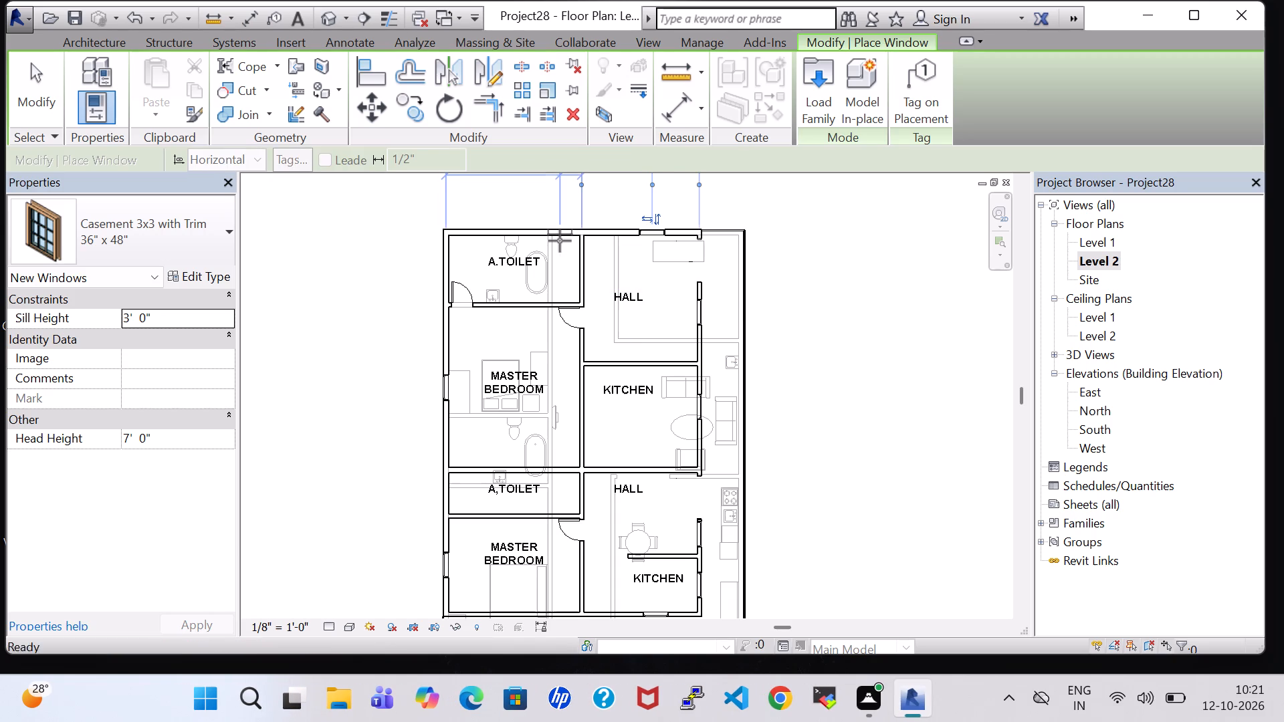
pyautogui.press('Escape')
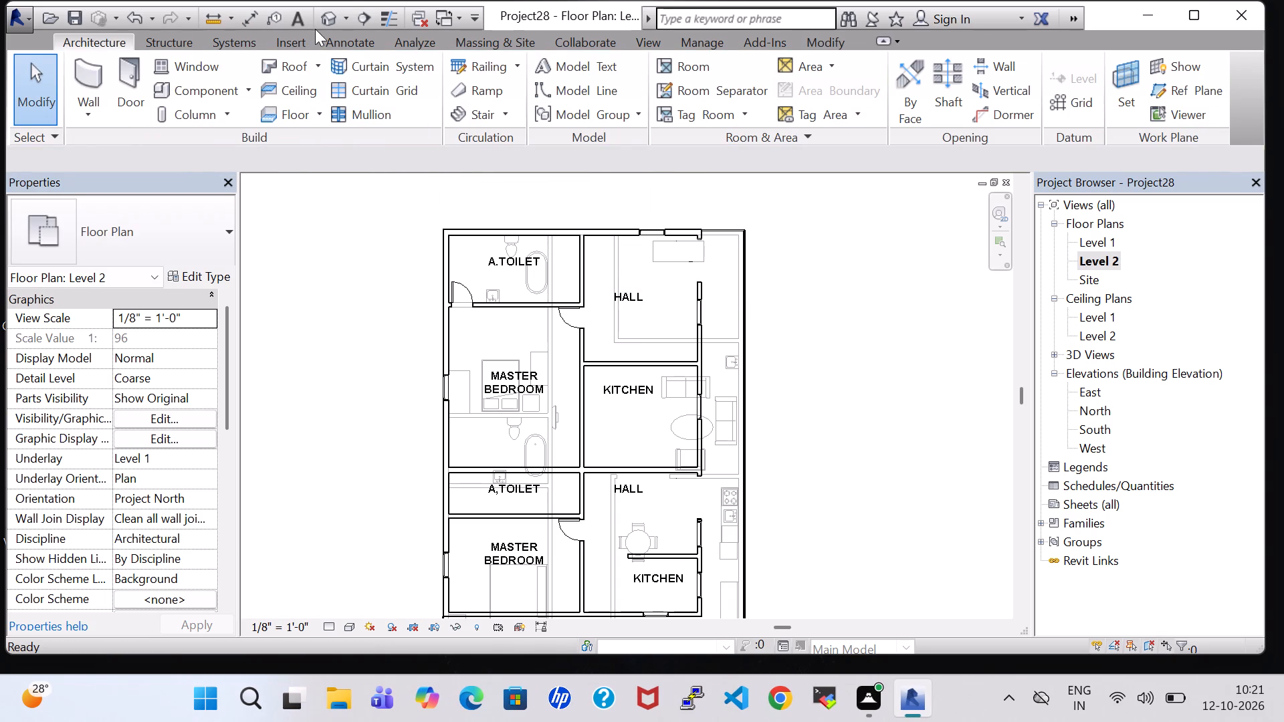
# Open the 3D view and examine the Level 2 windows, doors and partitions from the east and above.
pyautogui.click(324, 22)
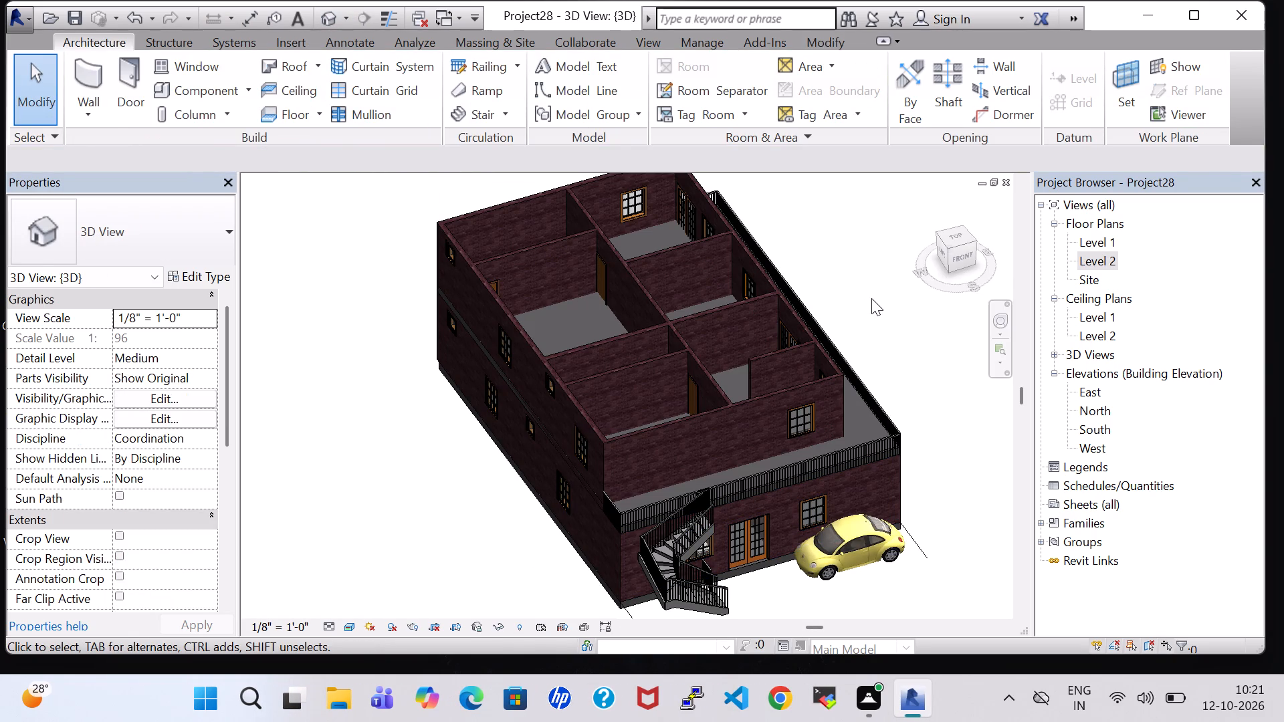
pyautogui.keyDown('shift'); pyautogui.middleClick(871, 298); pyautogui.keyUp('shift')
pyautogui.keyDown('shift'); pyautogui.scroll(1, 871, 298); pyautogui.keyUp('shift')
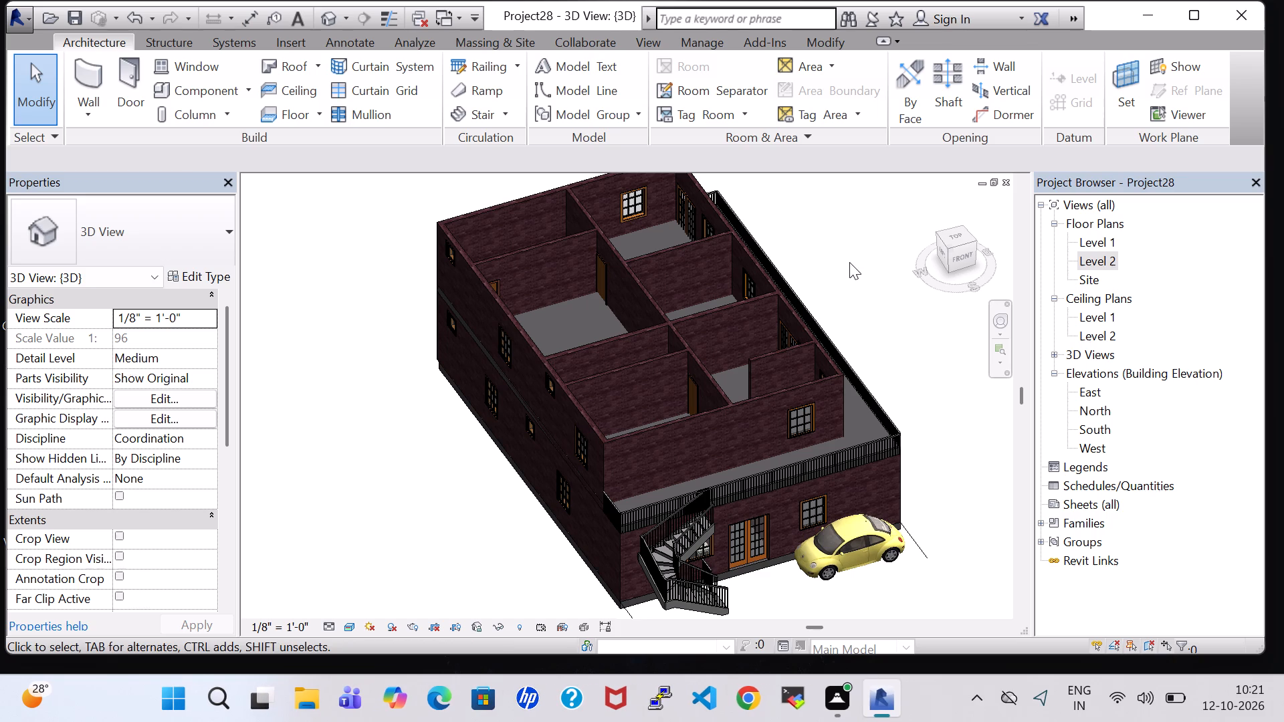
pyautogui.keyDown('shift'); pyautogui.middleClick(849, 262); pyautogui.keyUp('shift')
pyautogui.keyDown('shift'); pyautogui.moveTo(875, 262); pyautogui.dragTo(845, 262, button='middle'); pyautogui.keyUp('shift')
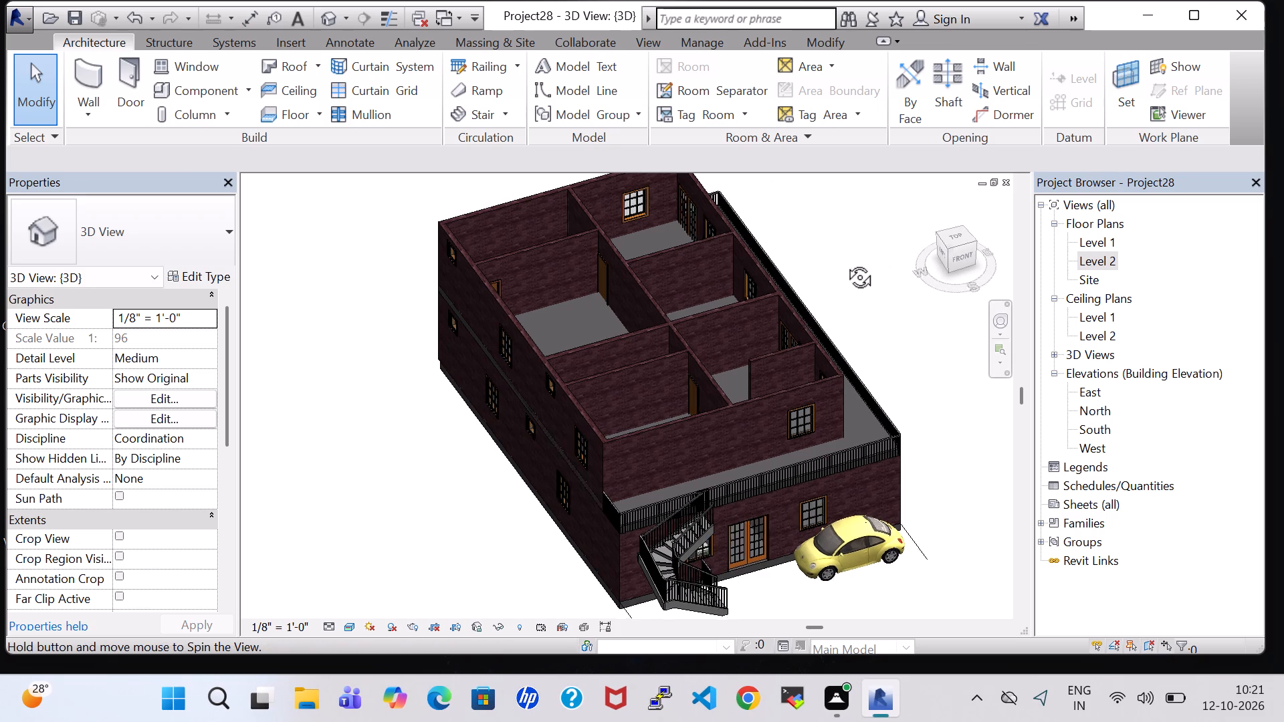
pyautogui.keyDown('shift'); pyautogui.moveTo(845, 262); pyautogui.dragTo(778, 259, button='middle'); pyautogui.keyUp('shift')
pyautogui.keyDown('shift'); pyautogui.moveTo(935, 499); pyautogui.dragTo(778, 467, button='middle'); pyautogui.keyUp('shift')
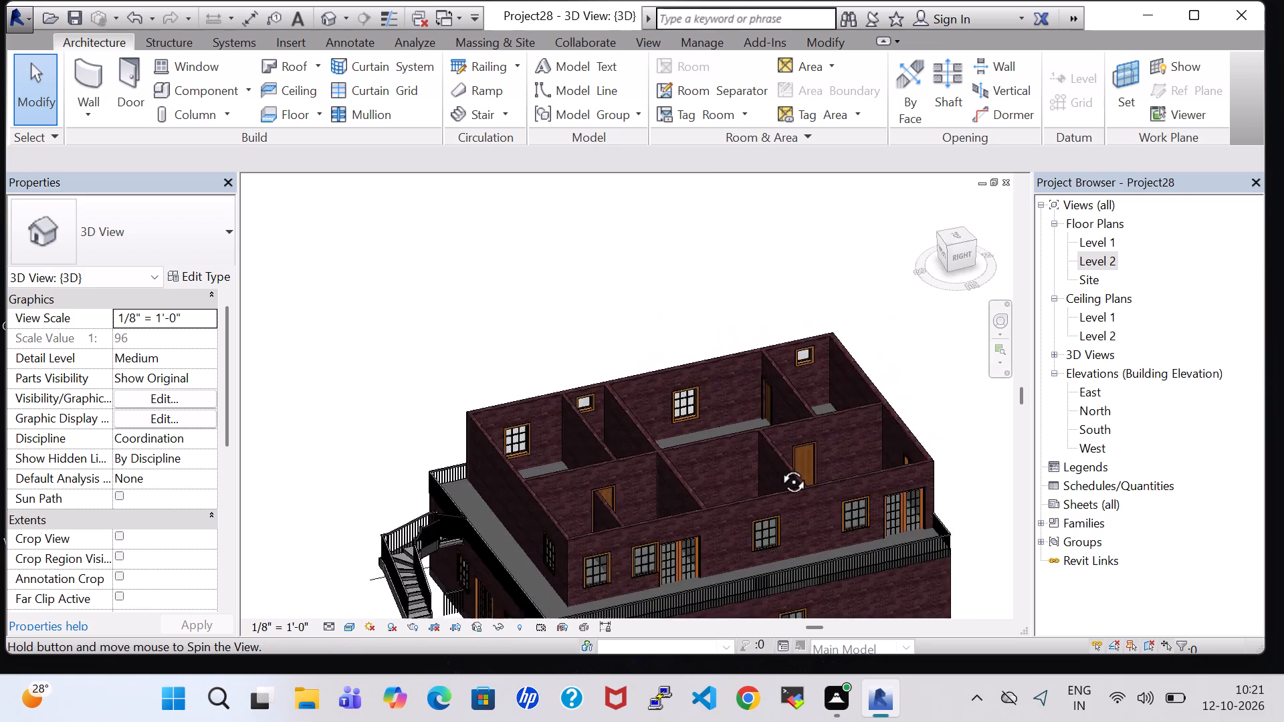
pyautogui.keyDown('shift'); pyautogui.moveTo(778, 467); pyautogui.dragTo(726, 424, button='middle'); pyautogui.keyUp('shift')
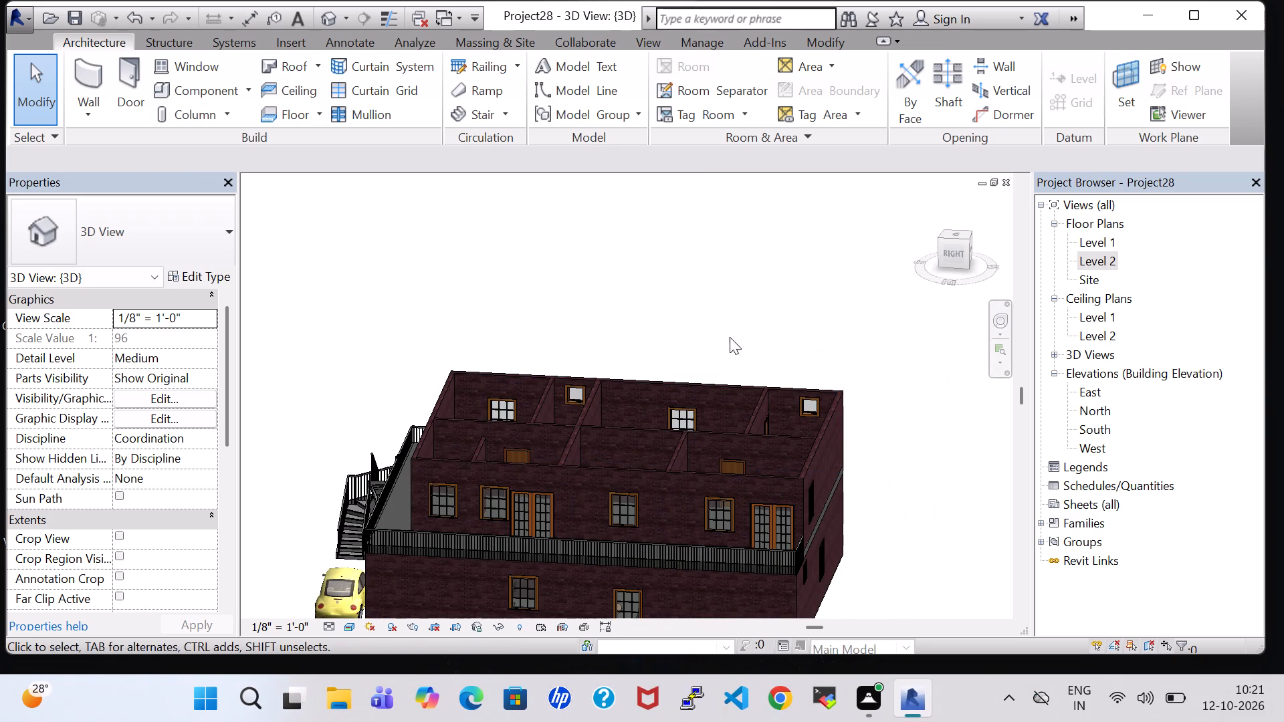
pyautogui.keyDown('shift'); pyautogui.moveTo(728, 322); pyautogui.dragTo(750, 414, button='middle'); pyautogui.keyUp('shift')
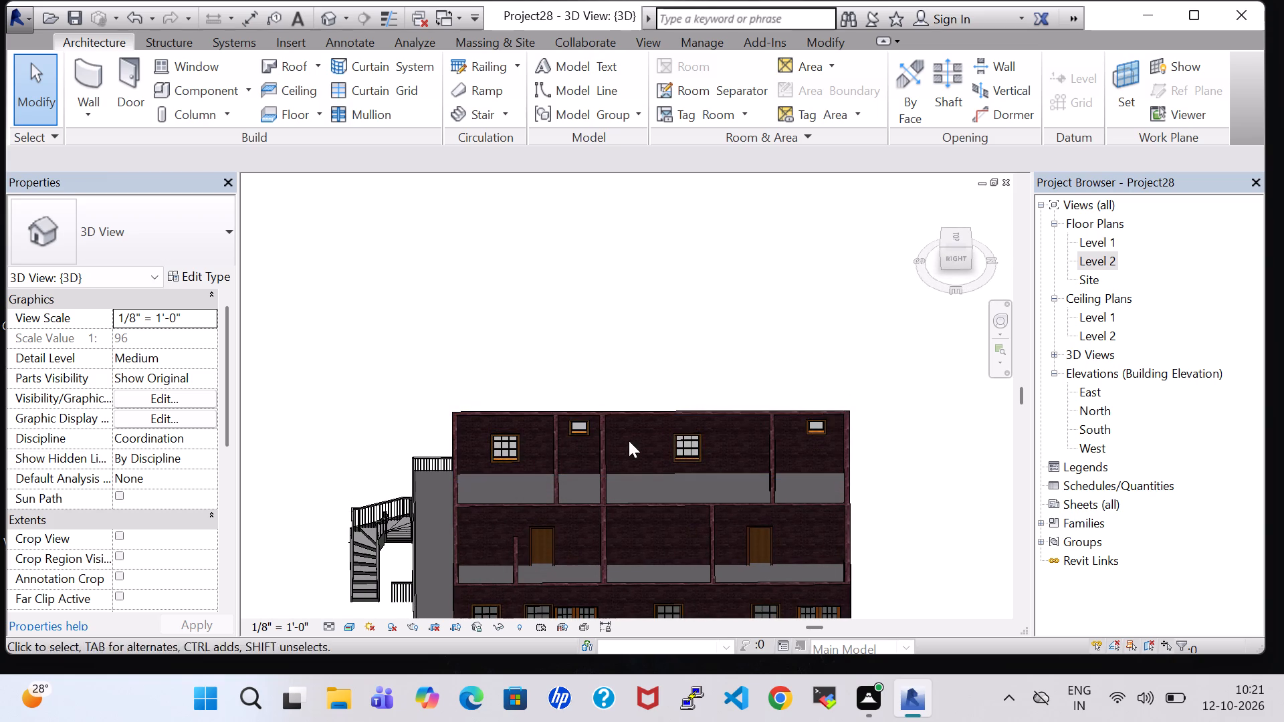
# Nudge the 8" partition between A,TOILET and the northern master bedroom six increments north.
pyautogui.click(597, 483)
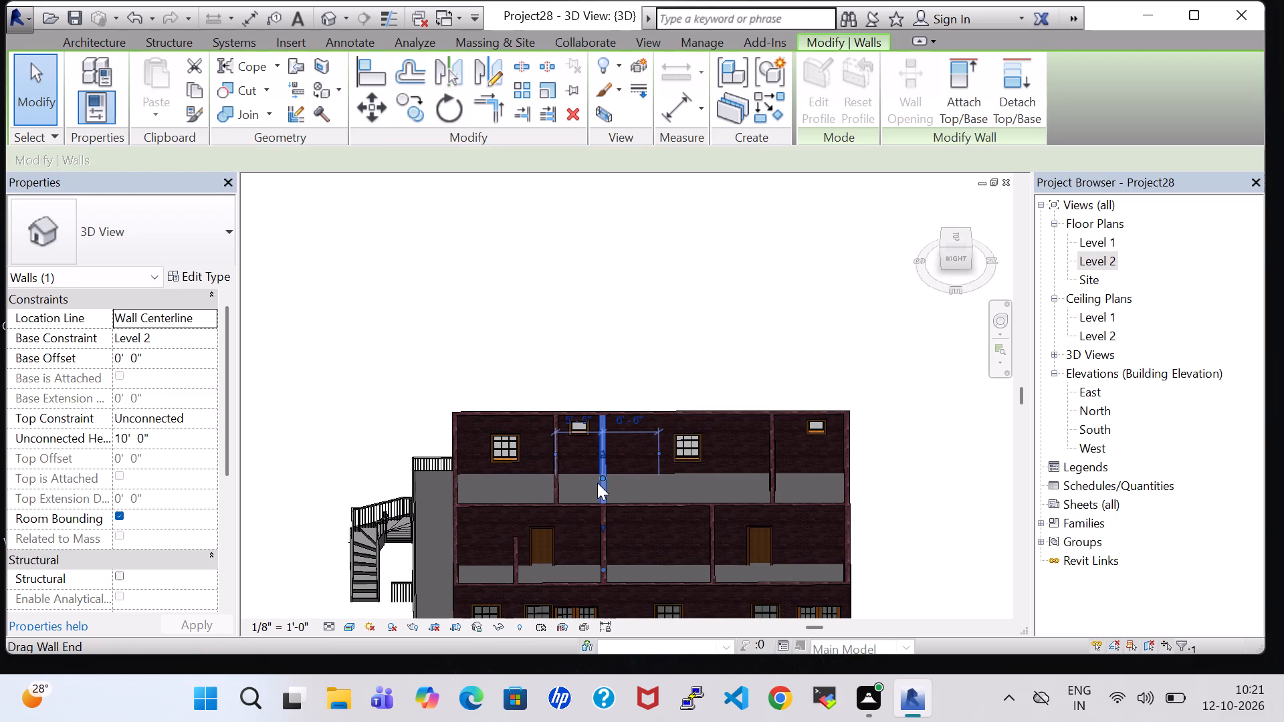
pyautogui.press('Right')
pyautogui.press('Right')
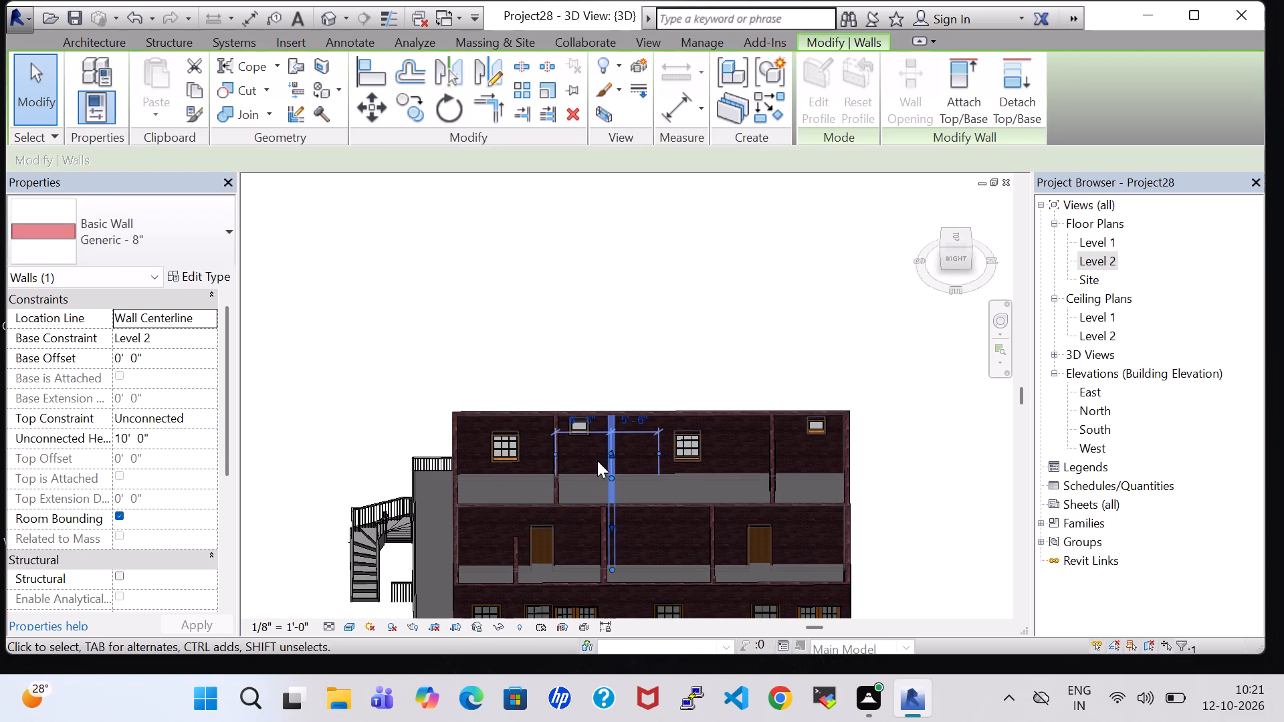
pyautogui.press('Right')
pyautogui.press('Right')
pyautogui.press('Right')
pyautogui.press('Right')
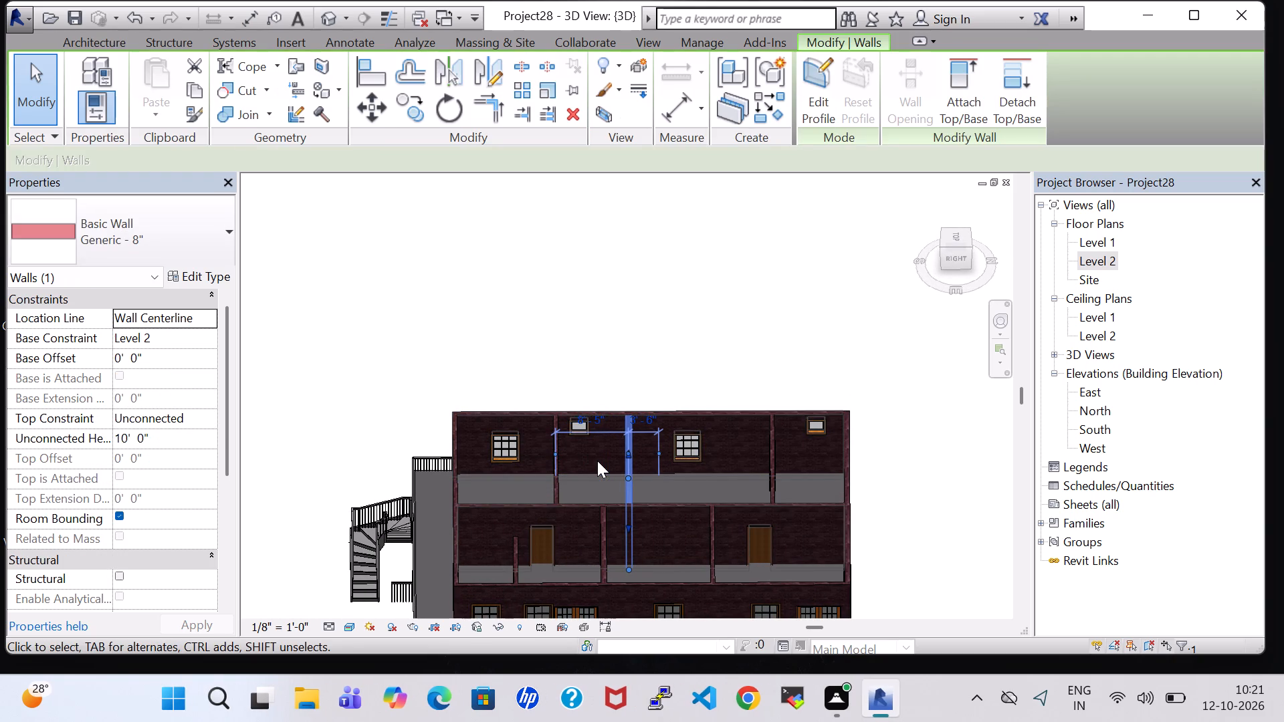
pyautogui.click(718, 335)
# Nudge the 8" partition between the central kitchen and the southern hall north, into line with the bedroom-side partition.
pyautogui.click(607, 534)
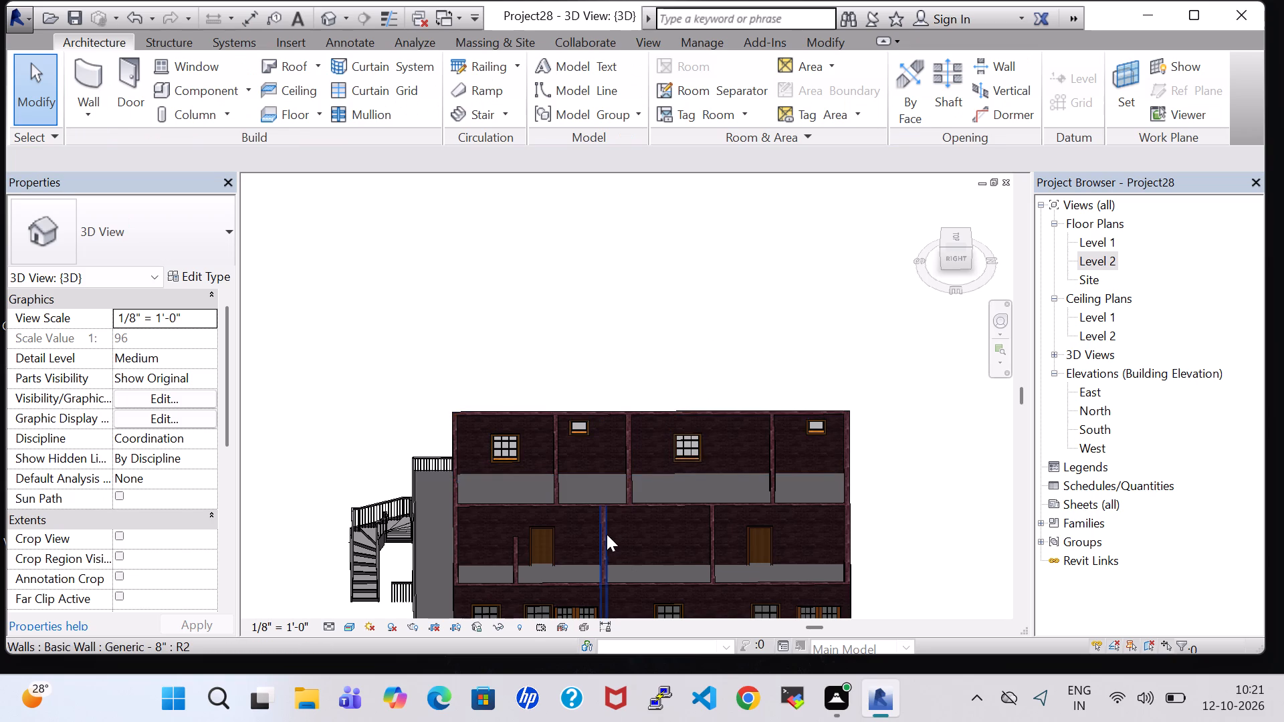
pyautogui.press('Right')
pyautogui.press('Right')
pyautogui.press('Right')
pyautogui.press('Right')
pyautogui.press('Right')
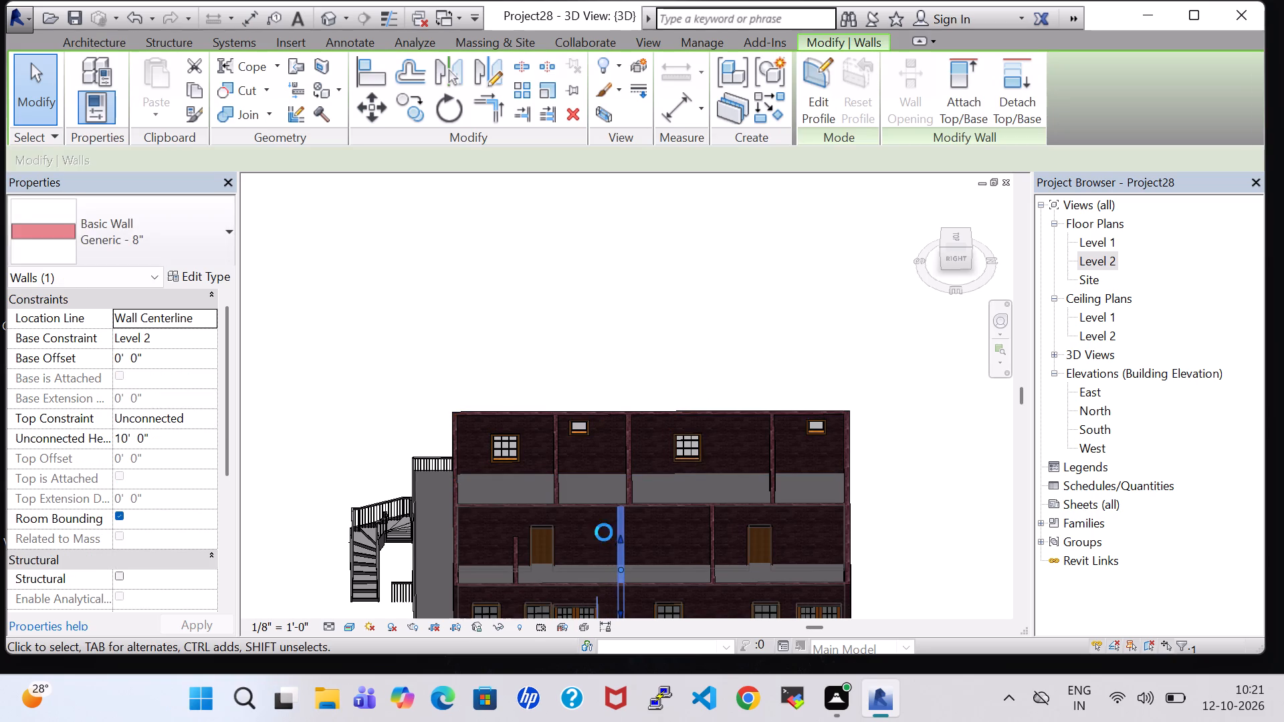
pyautogui.press('Right')
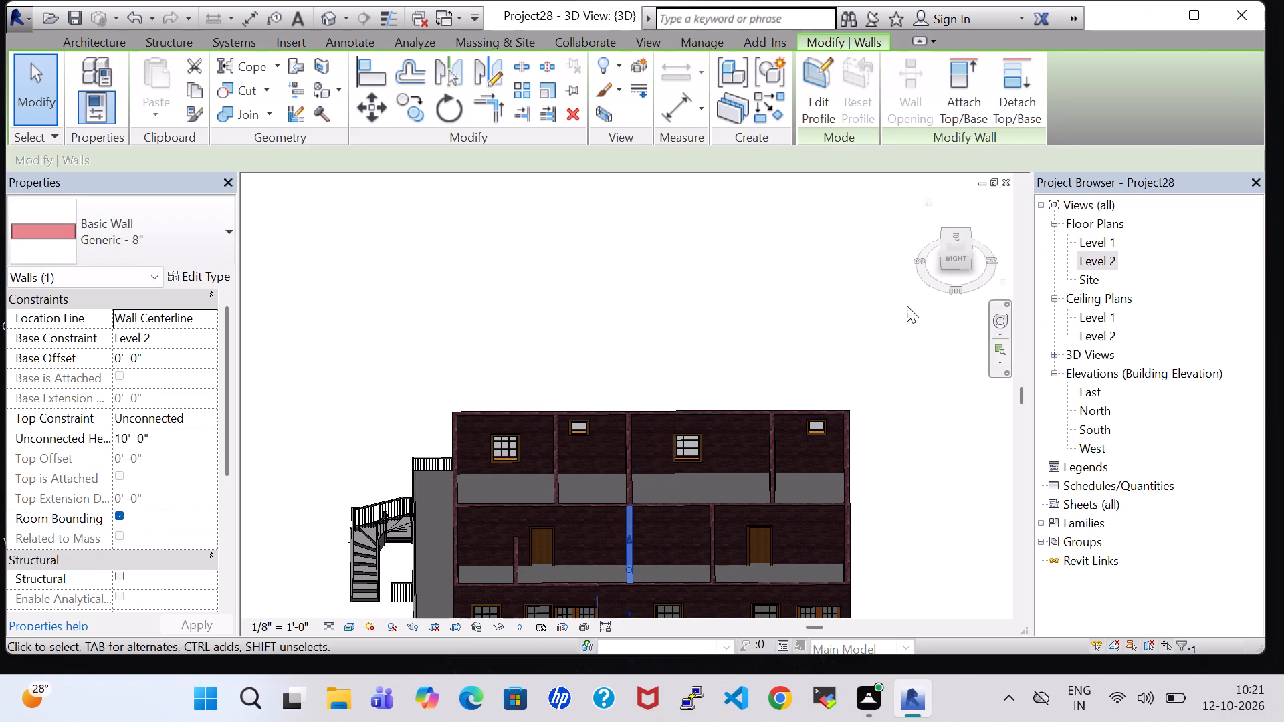
pyautogui.click(800, 297)
# In a top view, nudge the short INNER WALL 6" partition north of the southern kitchen to 8'-3" from the south wall.
pyautogui.scroll(1, 799, 297)
pyautogui.keyDown('shift'); pyautogui.moveTo(799, 297); pyautogui.dragTo(809, 412, button='middle'); pyautogui.keyUp('shift')
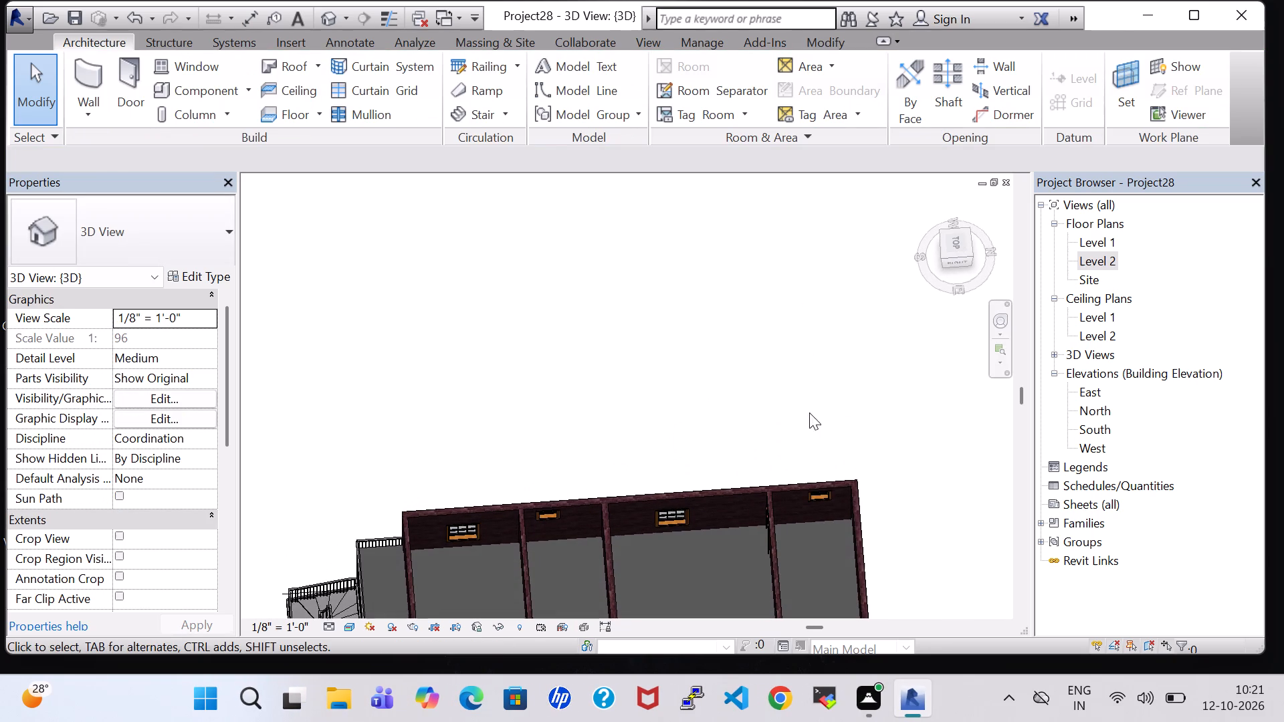
pyautogui.keyDown('shift'); pyautogui.moveTo(911, 493); pyautogui.dragTo(879, 321, button='middle'); pyautogui.keyUp('shift')
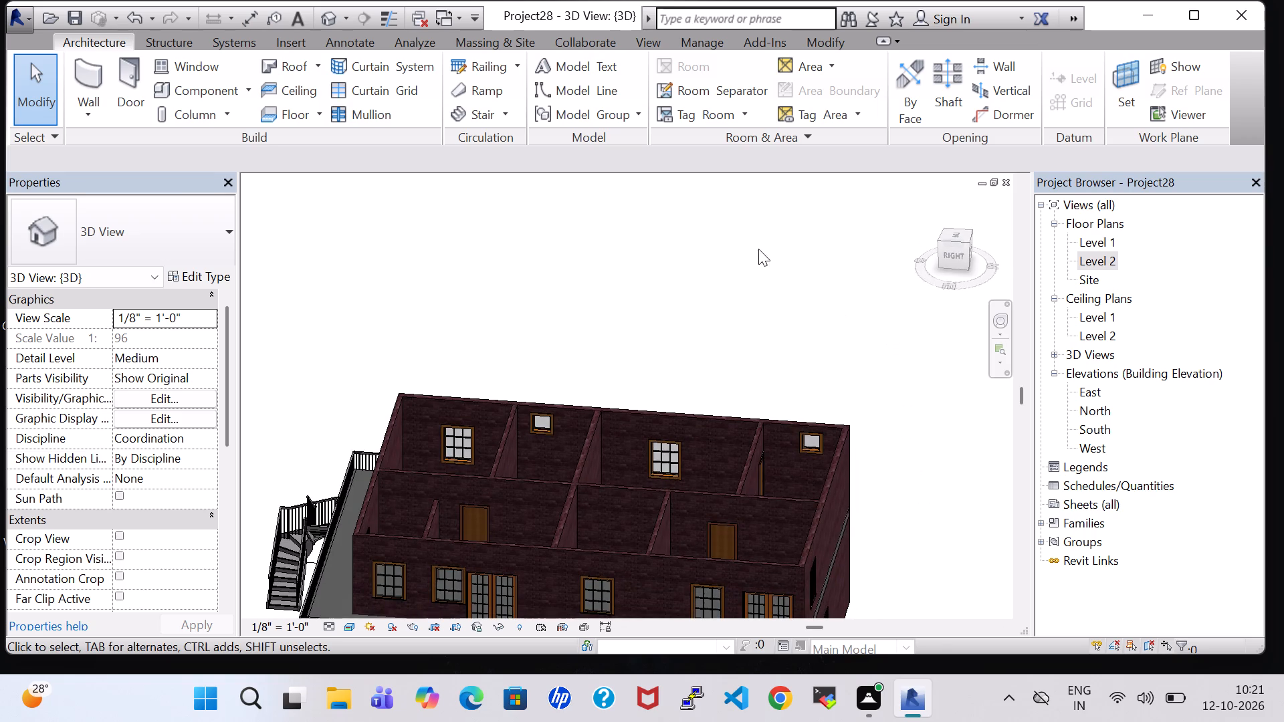
pyautogui.keyDown('shift'); pyautogui.moveTo(758, 249); pyautogui.dragTo(780, 386, button='middle'); pyautogui.keyUp('shift')
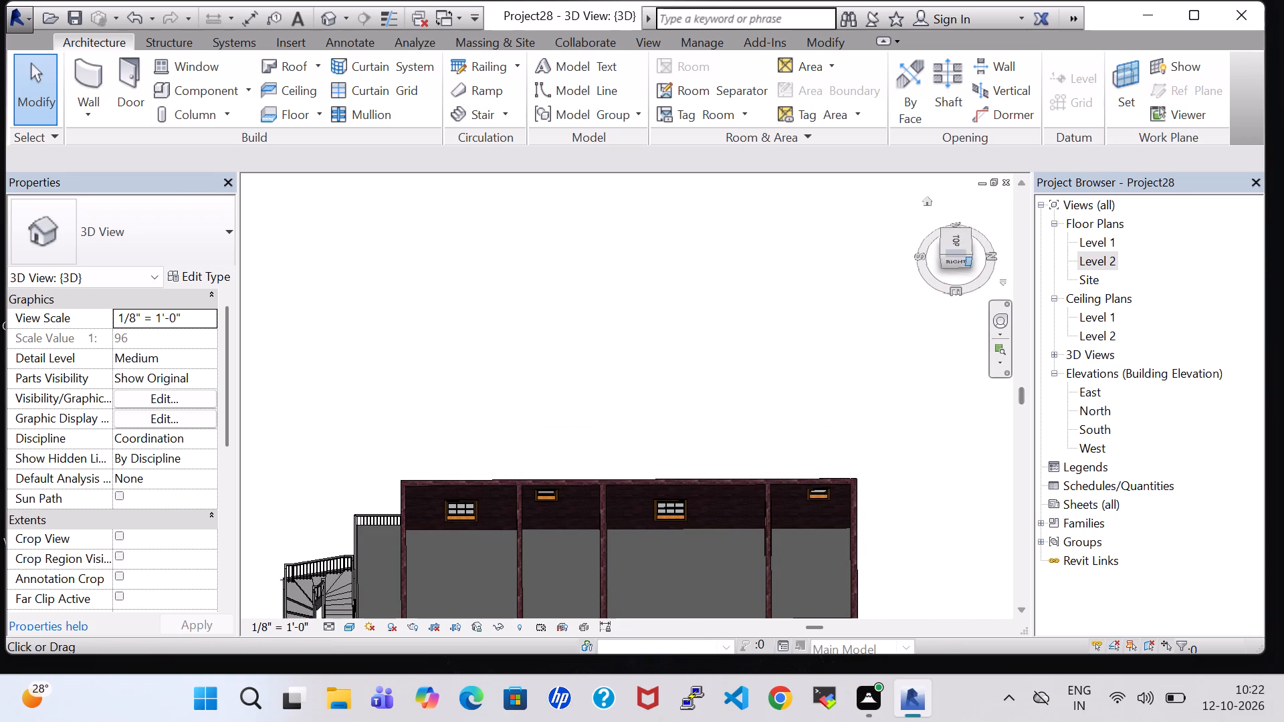
pyautogui.click(962, 238)
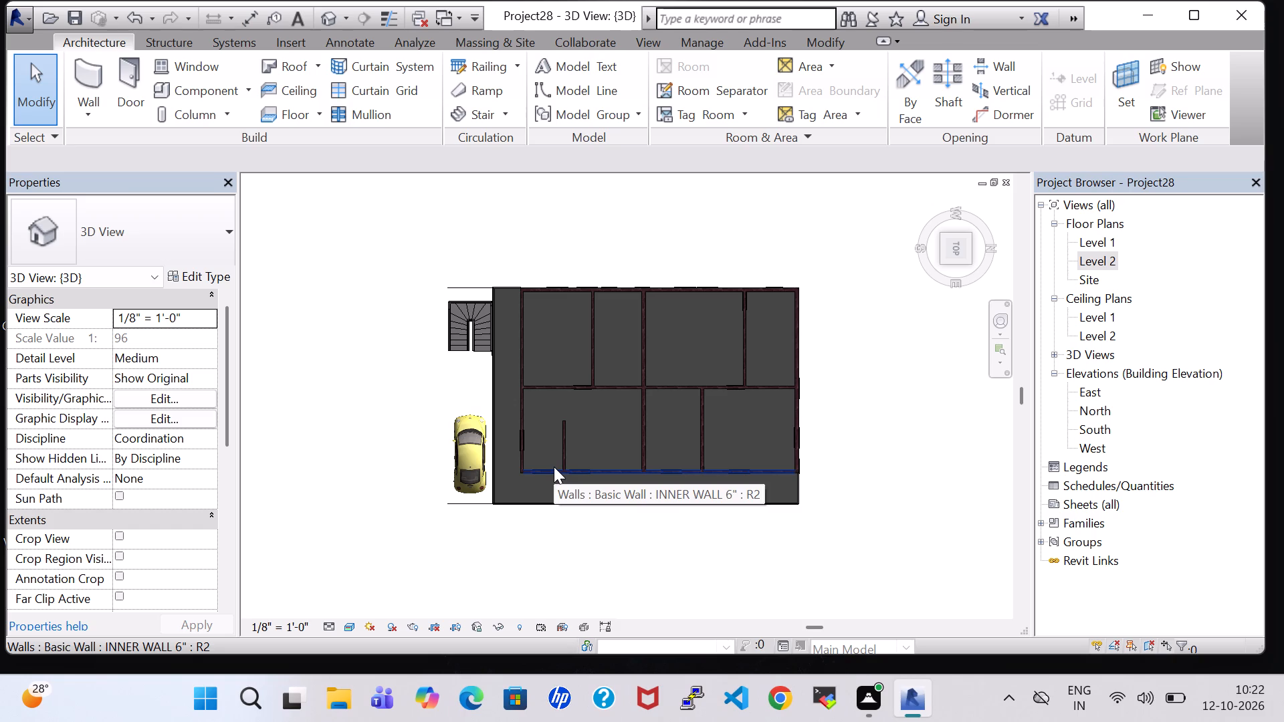
pyautogui.click(566, 437)
pyautogui.press('Right')
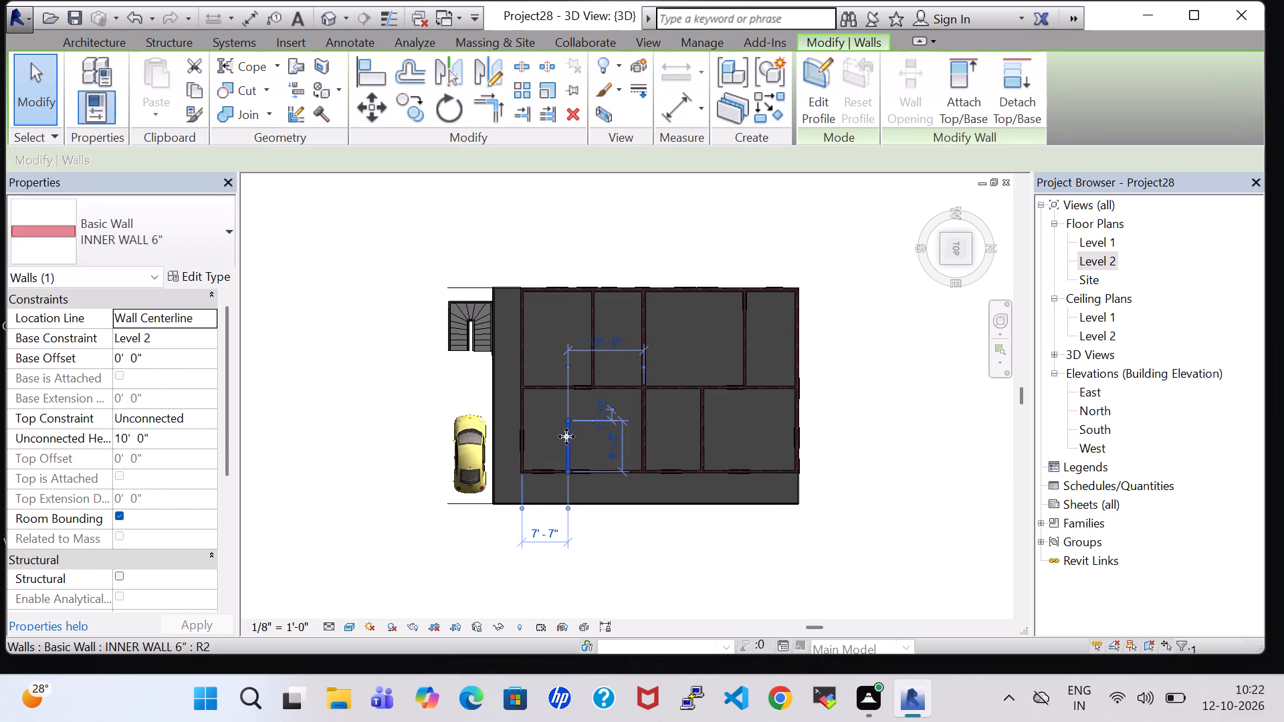
pyautogui.press('Right')
pyautogui.click(1252, 556)
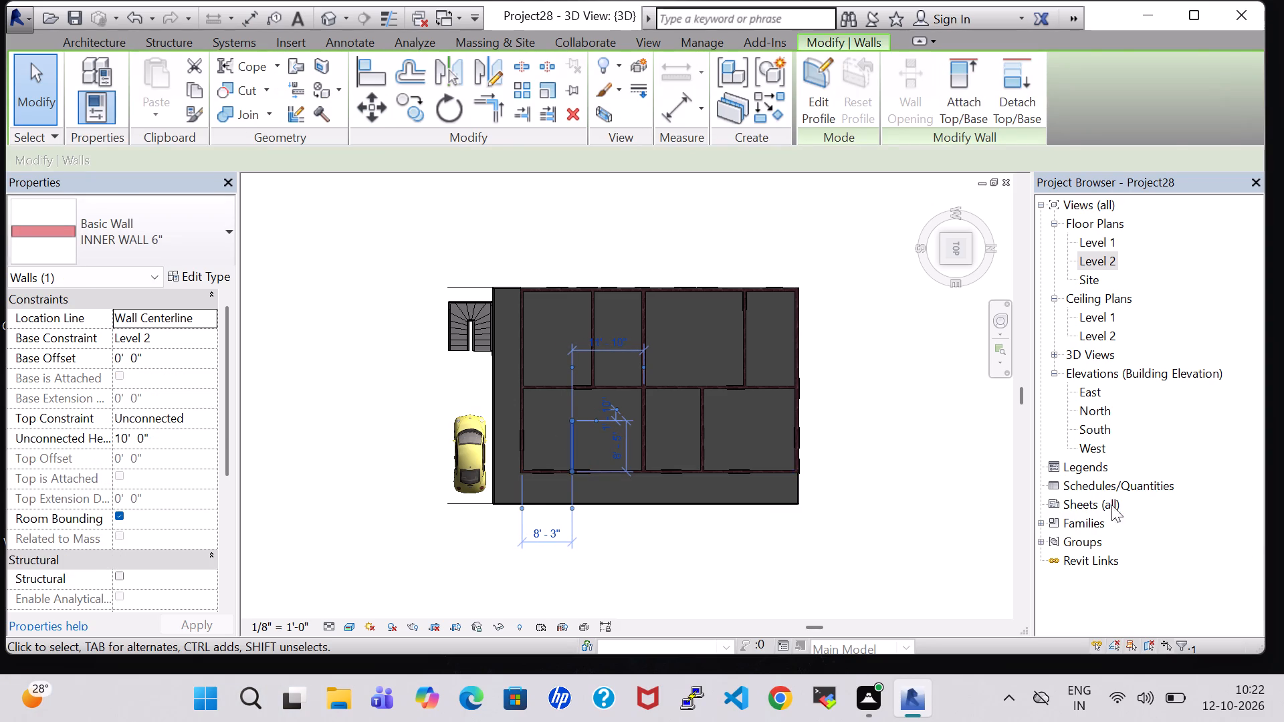
pyautogui.click(930, 425)
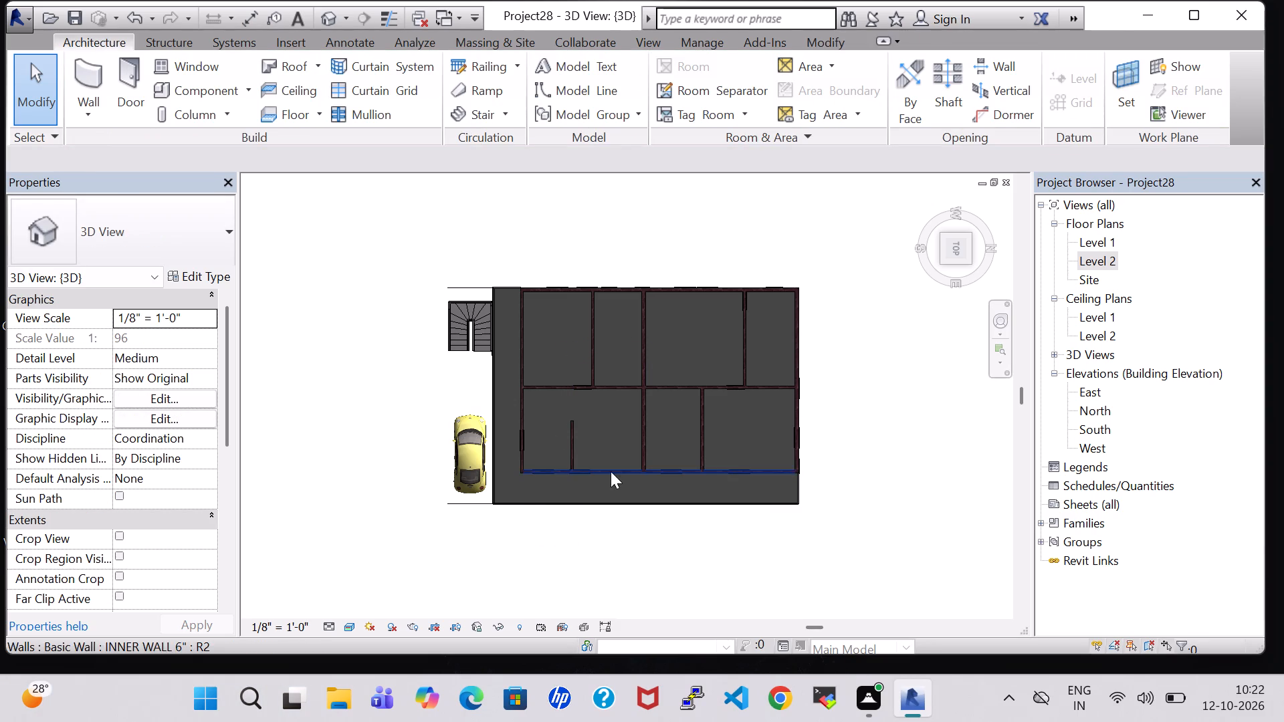
# Nudge the short INNER WALL 6" partition beside the southern kitchen three increments south, to 12'-10" from the central cross wall.
pyautogui.keyDown('shift'); pyautogui.moveTo(896, 471); pyautogui.dragTo(893, 435, button='middle'); pyautogui.keyUp('shift')
pyautogui.keyDown('shift'); pyautogui.scroll(1, 896, 471); pyautogui.keyUp('shift')
pyautogui.keyDown('shift'); pyautogui.moveTo(893, 418); pyautogui.dragTo(892, 356, button='middle'); pyautogui.keyUp('shift')
pyautogui.scroll(3, 792, 366)
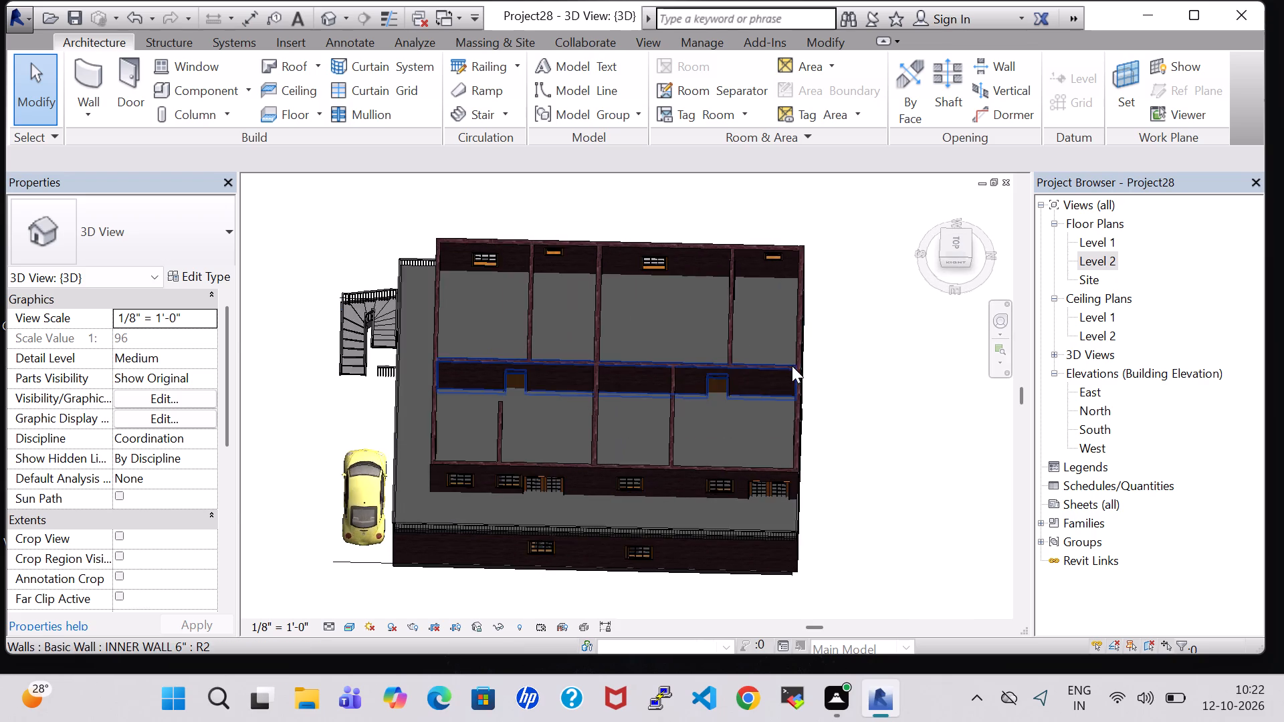
pyautogui.scroll(2, 792, 366)
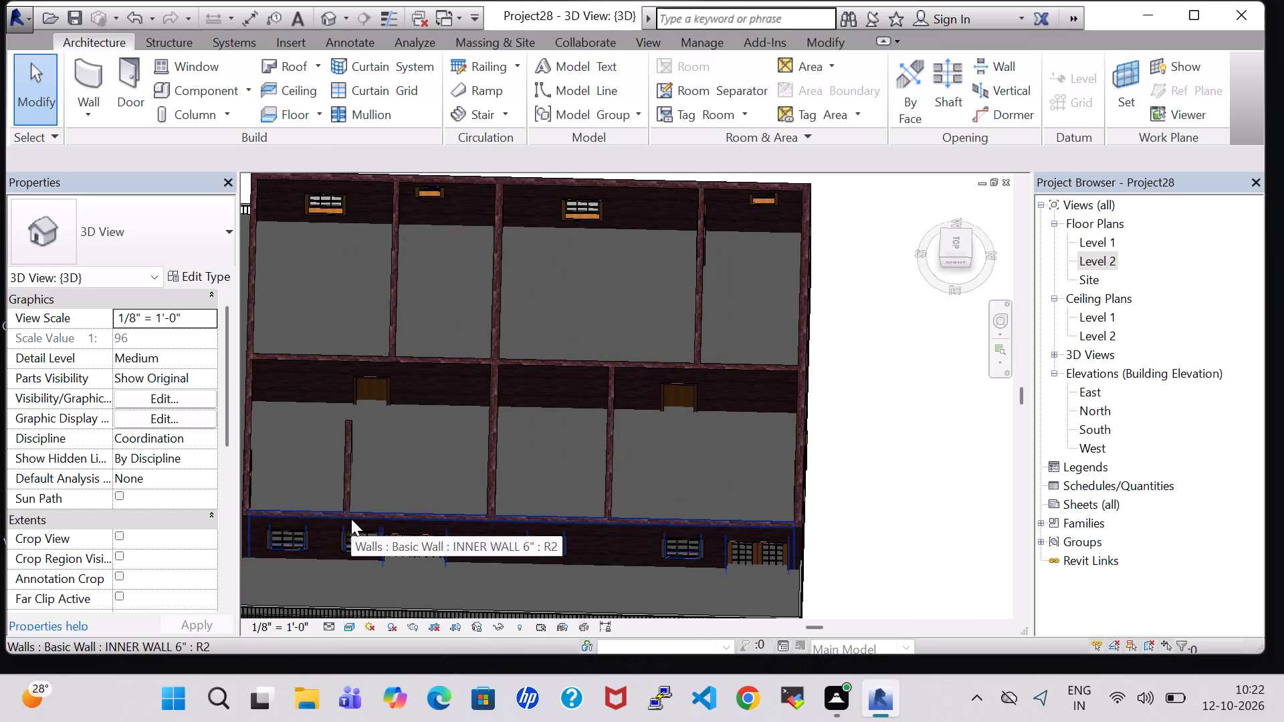
pyautogui.click(348, 503)
pyautogui.press('Left')
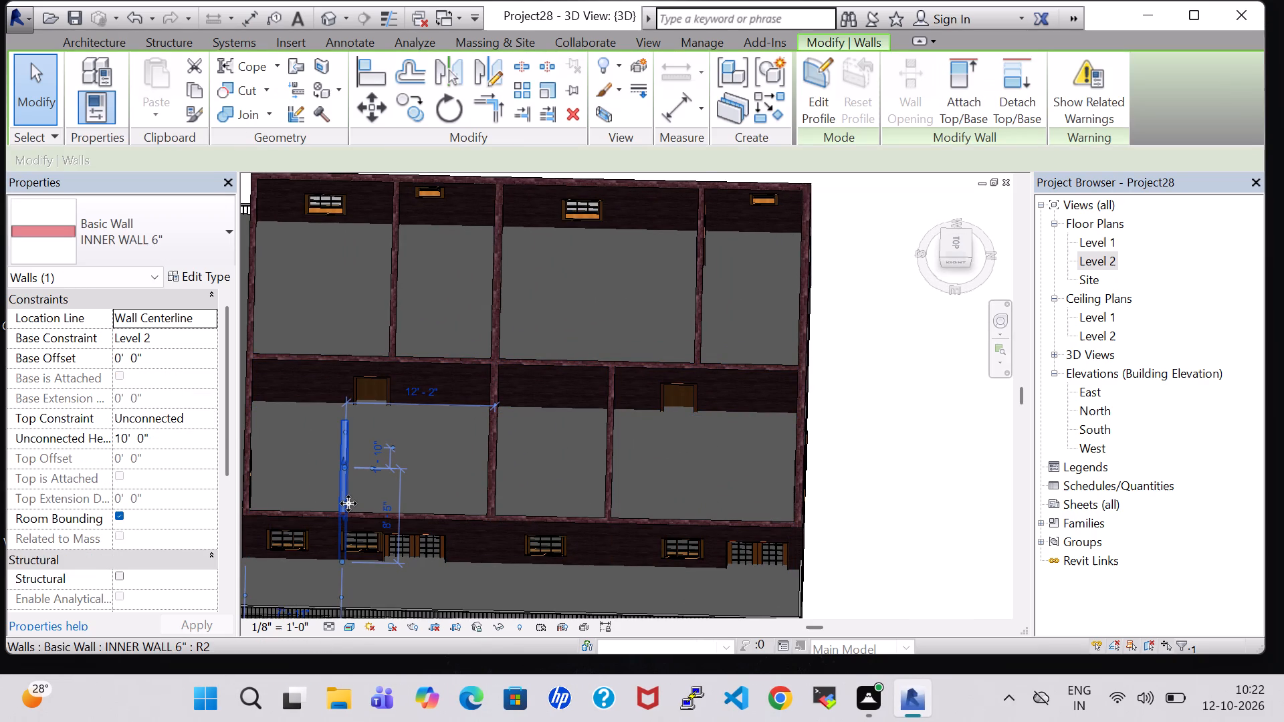
pyautogui.press('Left')
pyautogui.press('Left')
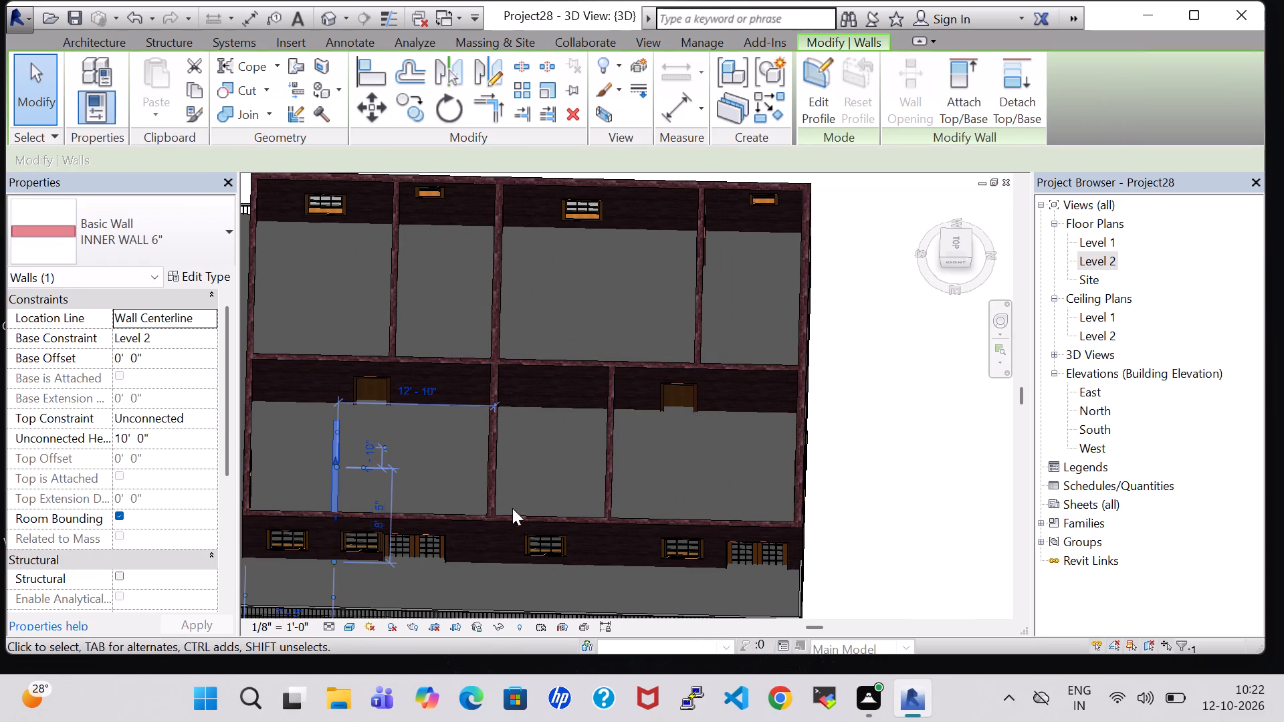
pyautogui.click(920, 505)
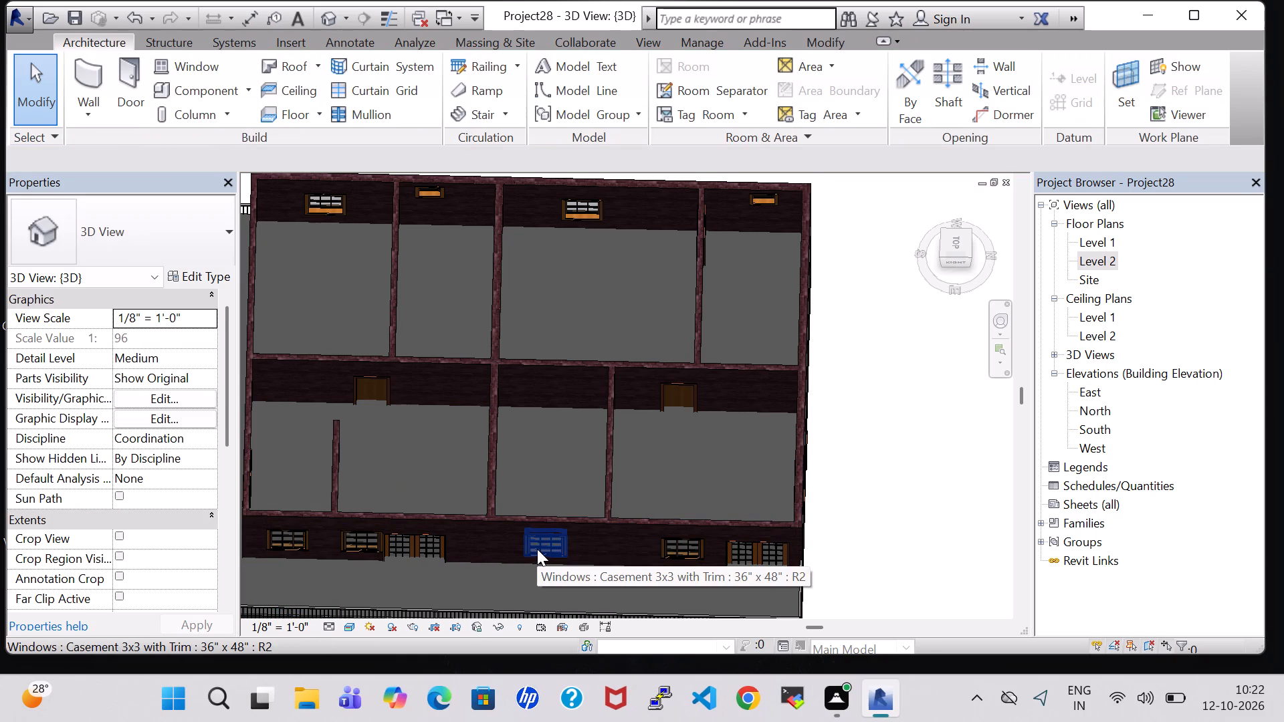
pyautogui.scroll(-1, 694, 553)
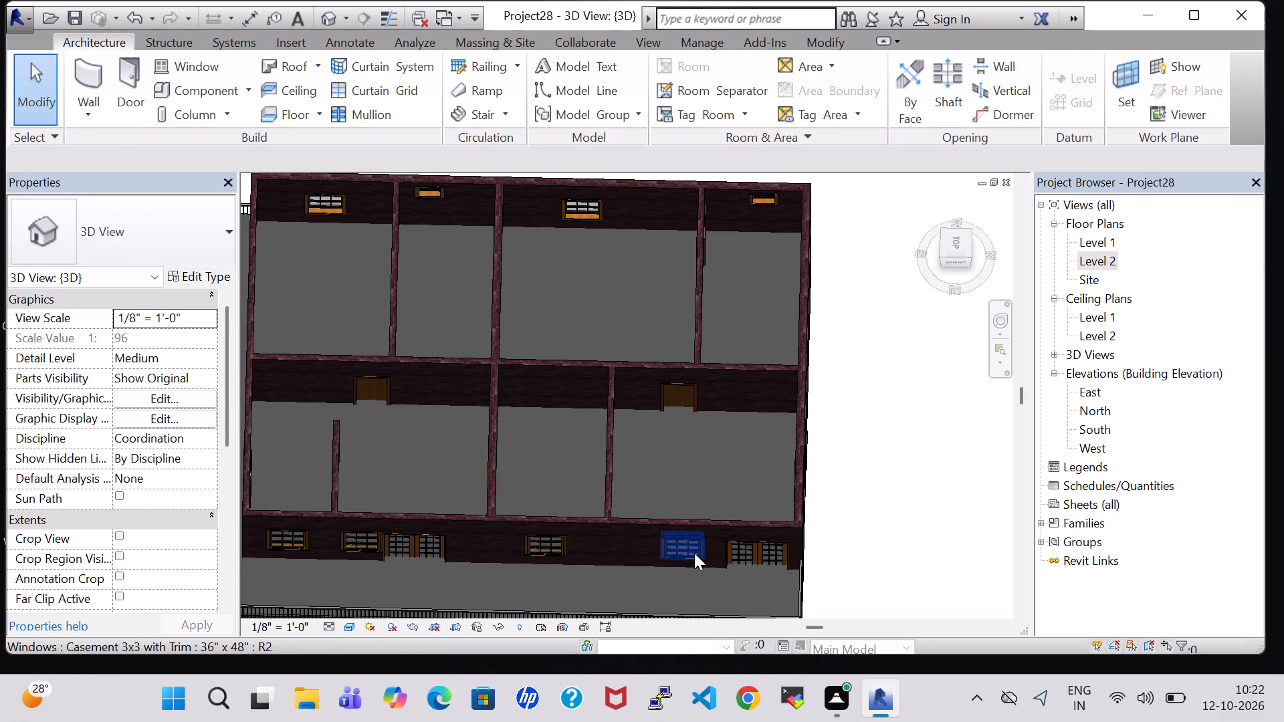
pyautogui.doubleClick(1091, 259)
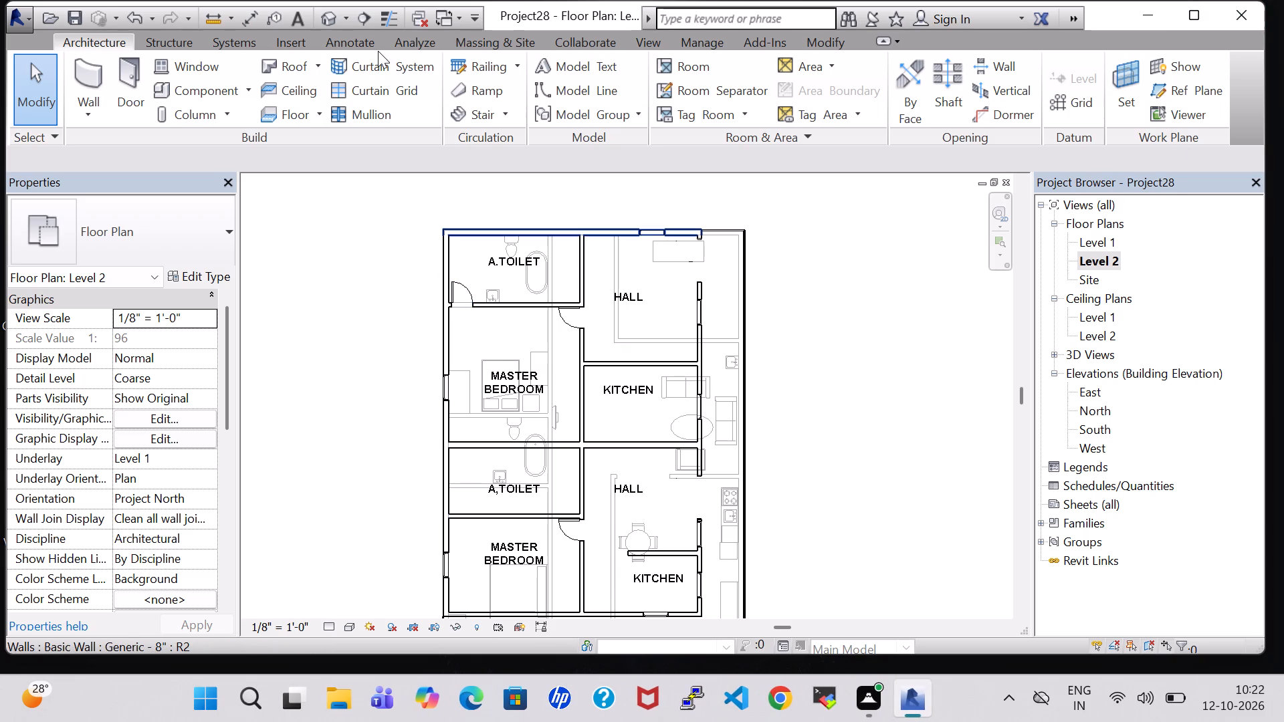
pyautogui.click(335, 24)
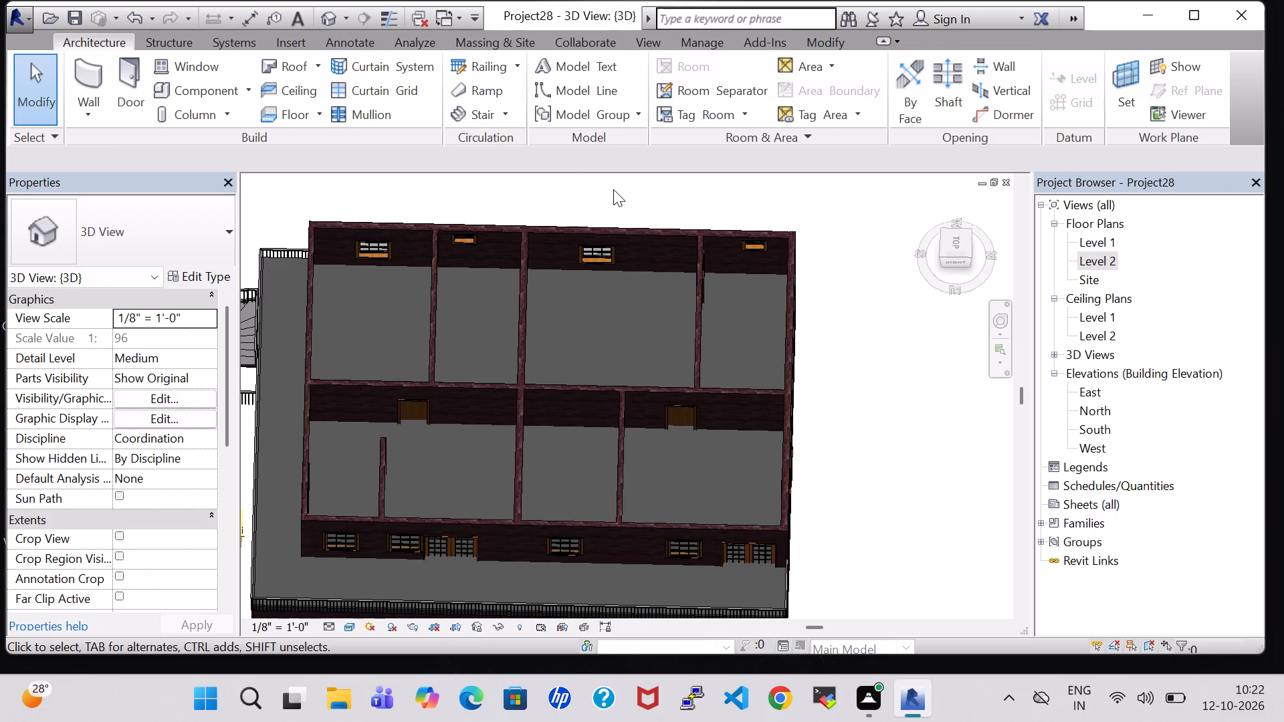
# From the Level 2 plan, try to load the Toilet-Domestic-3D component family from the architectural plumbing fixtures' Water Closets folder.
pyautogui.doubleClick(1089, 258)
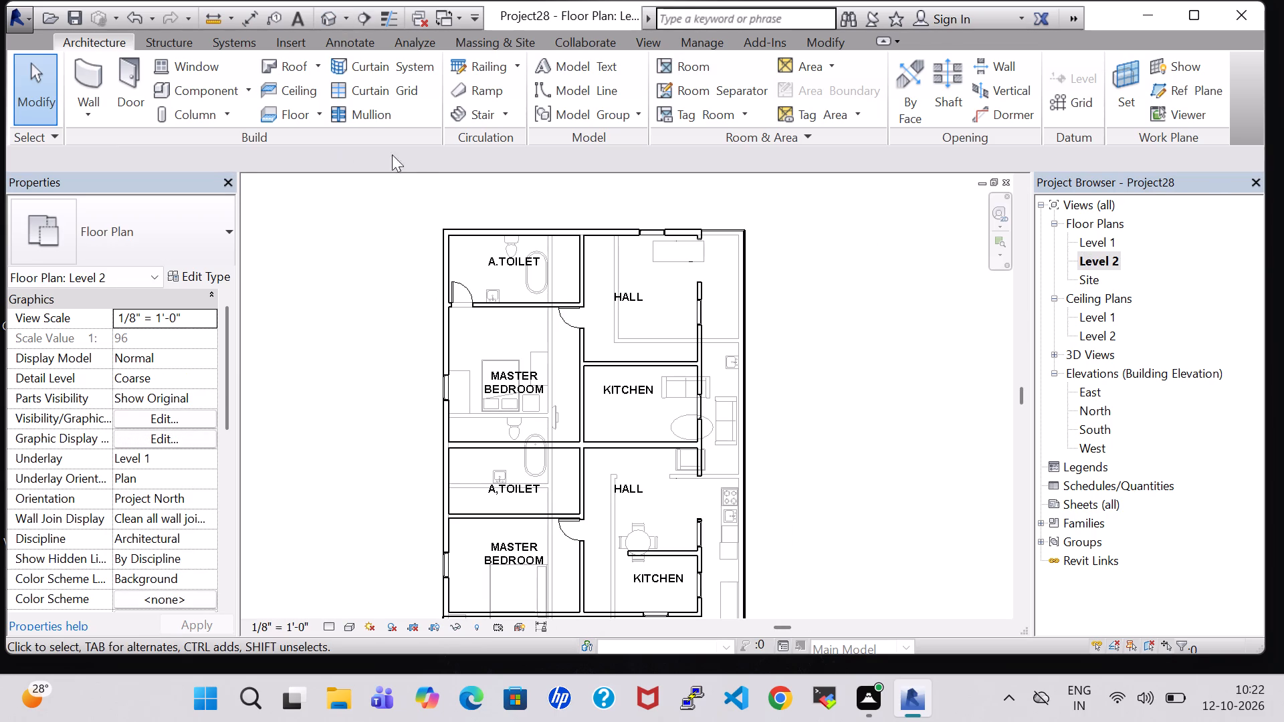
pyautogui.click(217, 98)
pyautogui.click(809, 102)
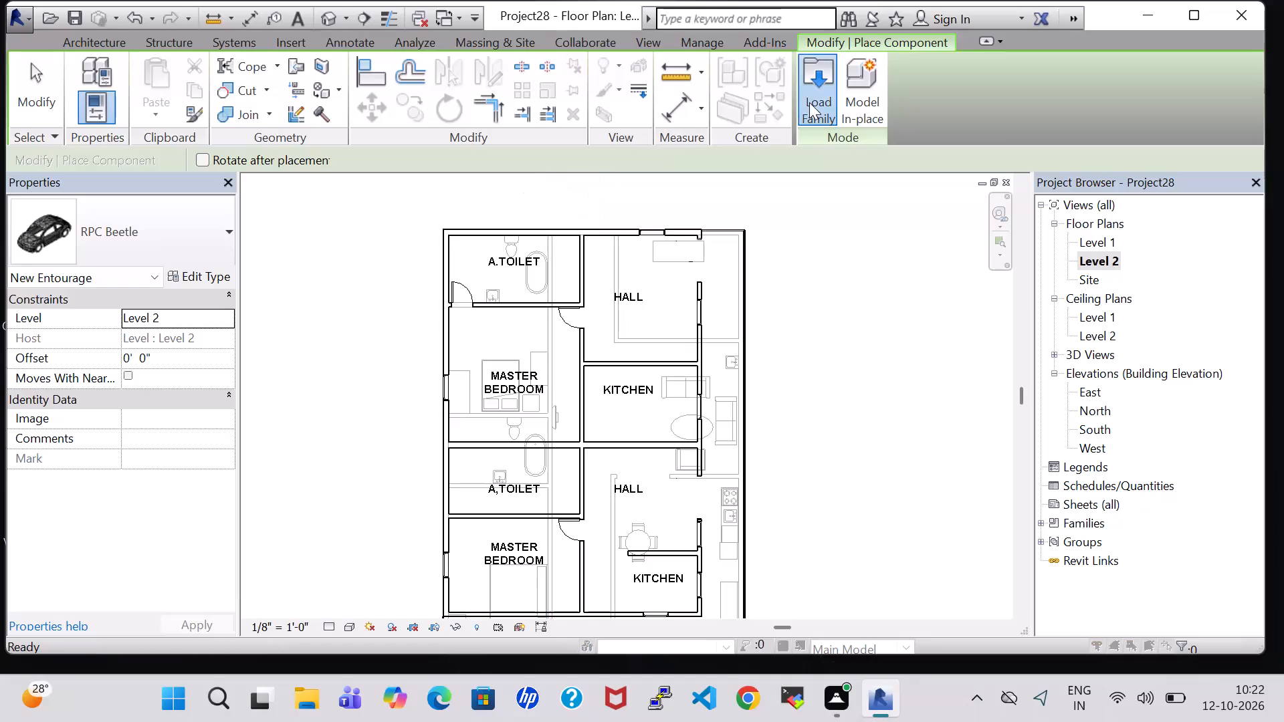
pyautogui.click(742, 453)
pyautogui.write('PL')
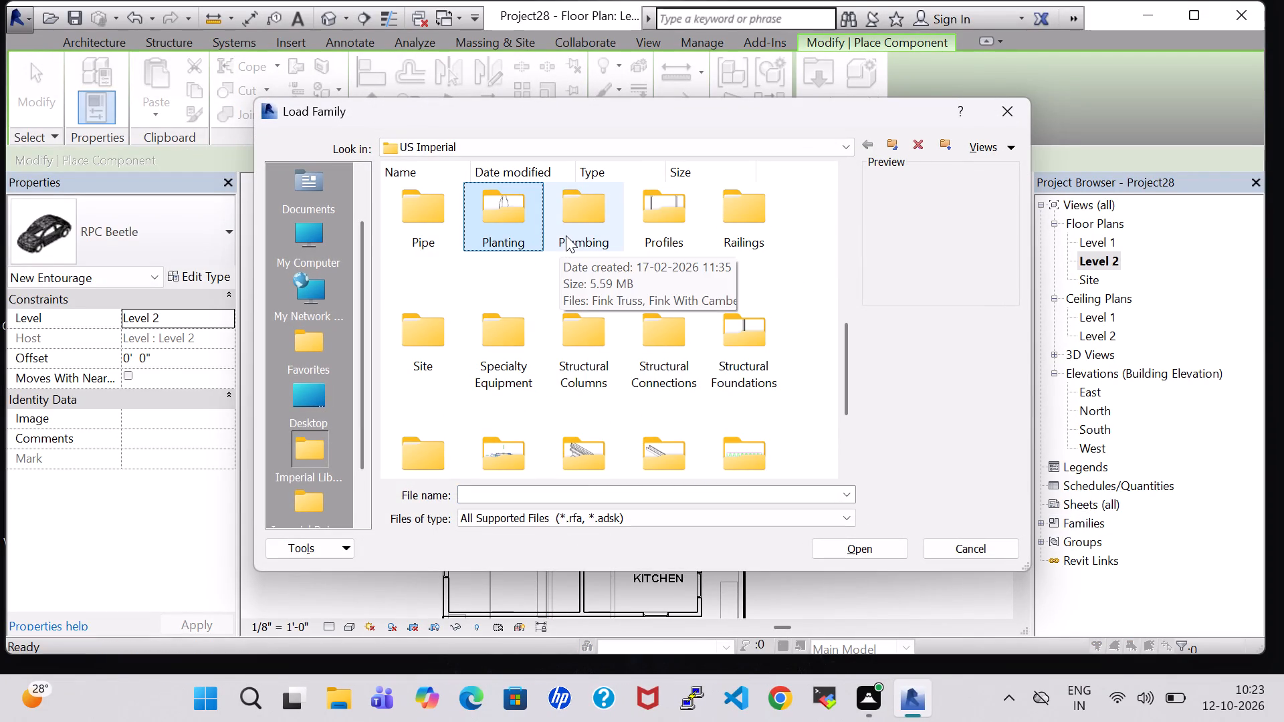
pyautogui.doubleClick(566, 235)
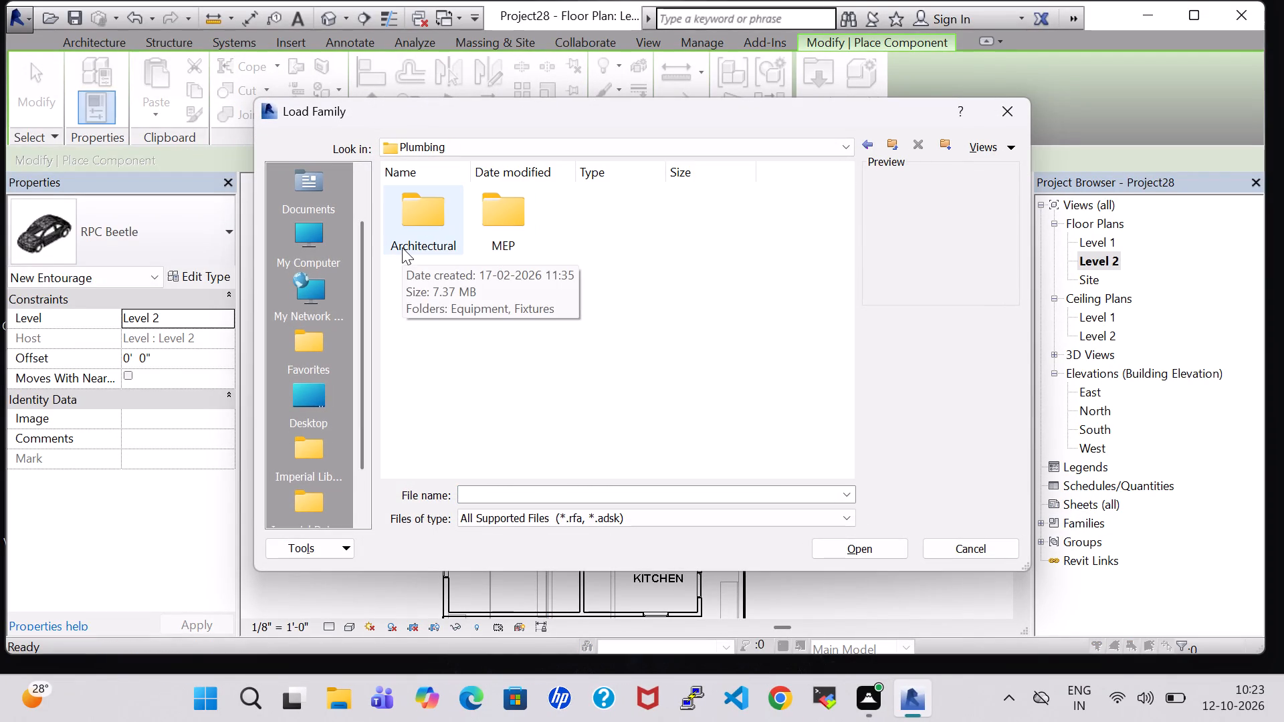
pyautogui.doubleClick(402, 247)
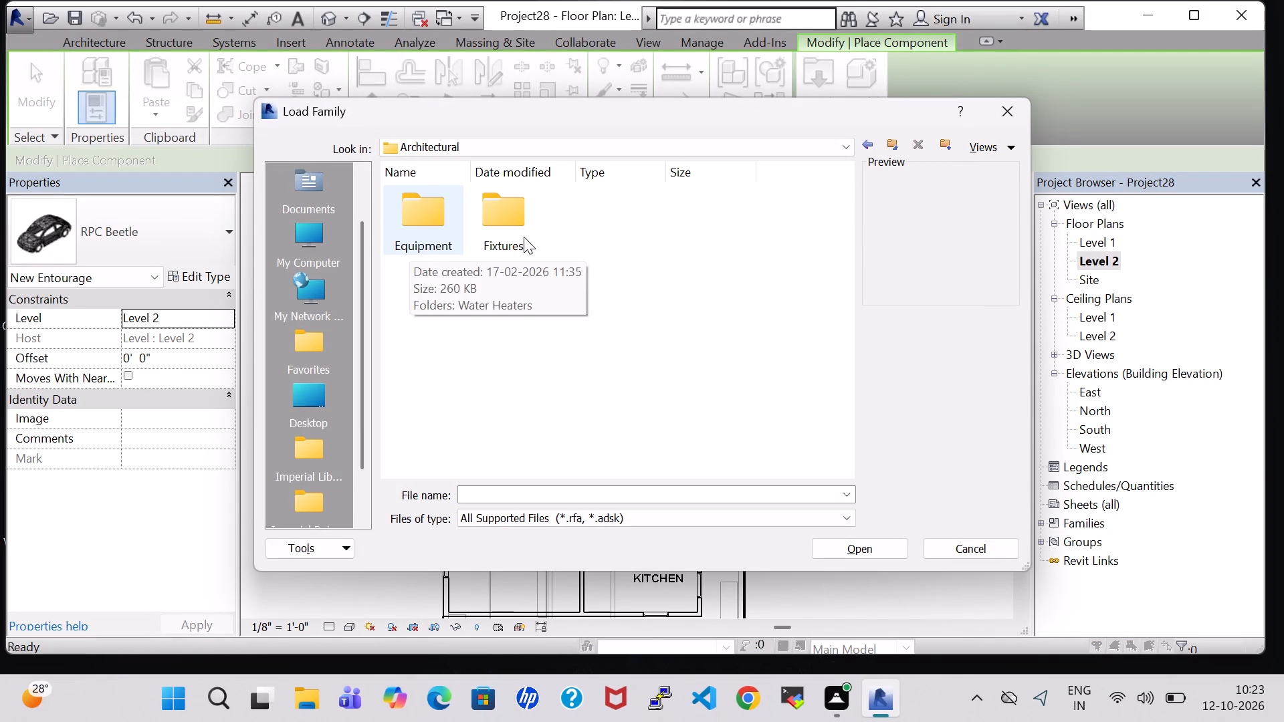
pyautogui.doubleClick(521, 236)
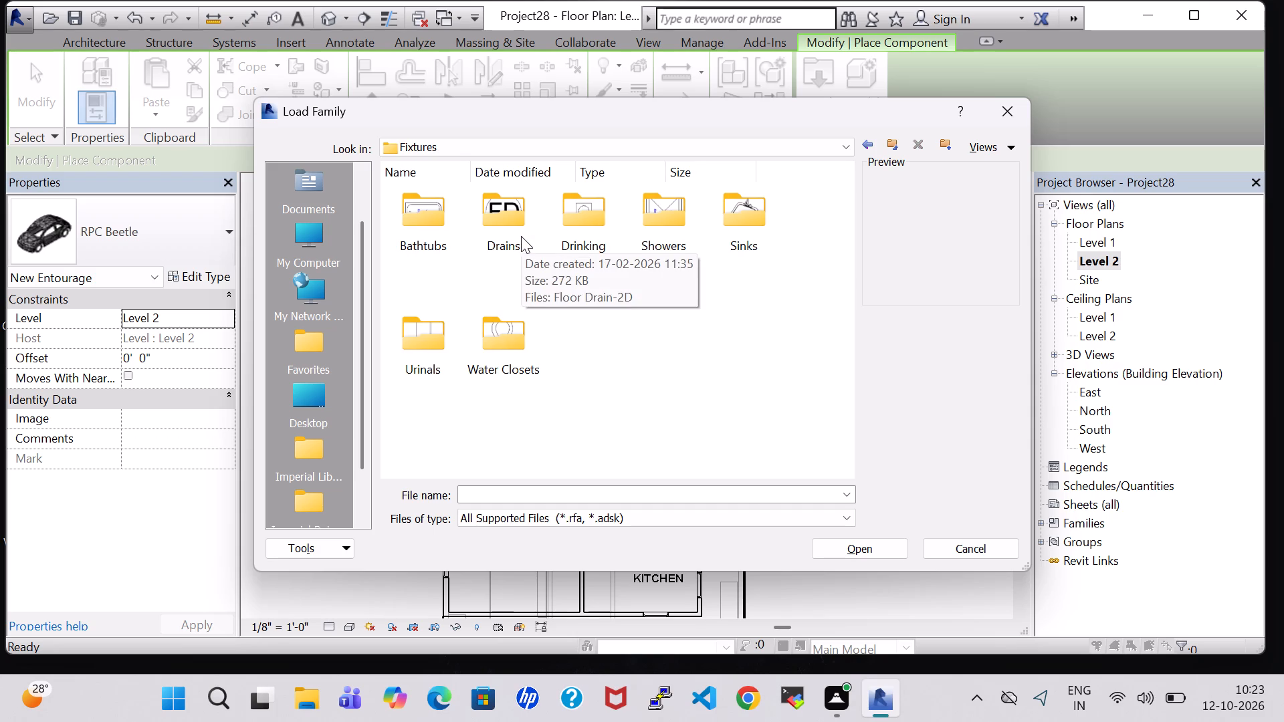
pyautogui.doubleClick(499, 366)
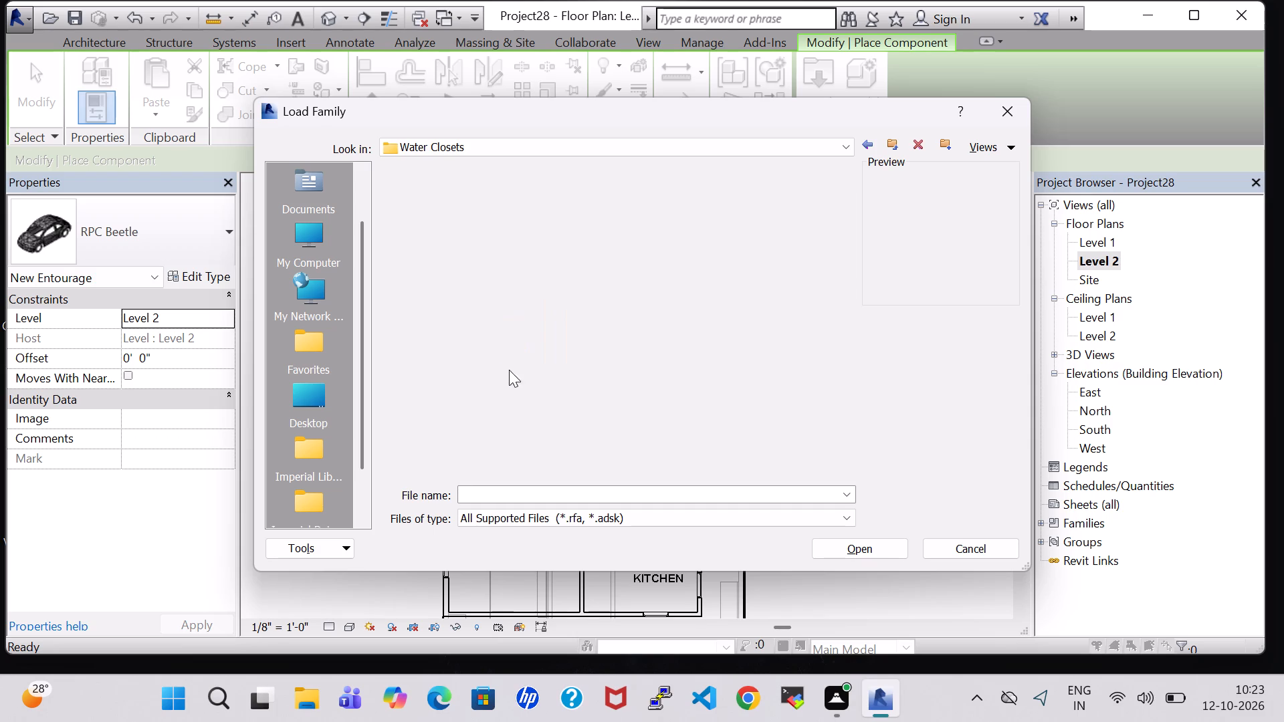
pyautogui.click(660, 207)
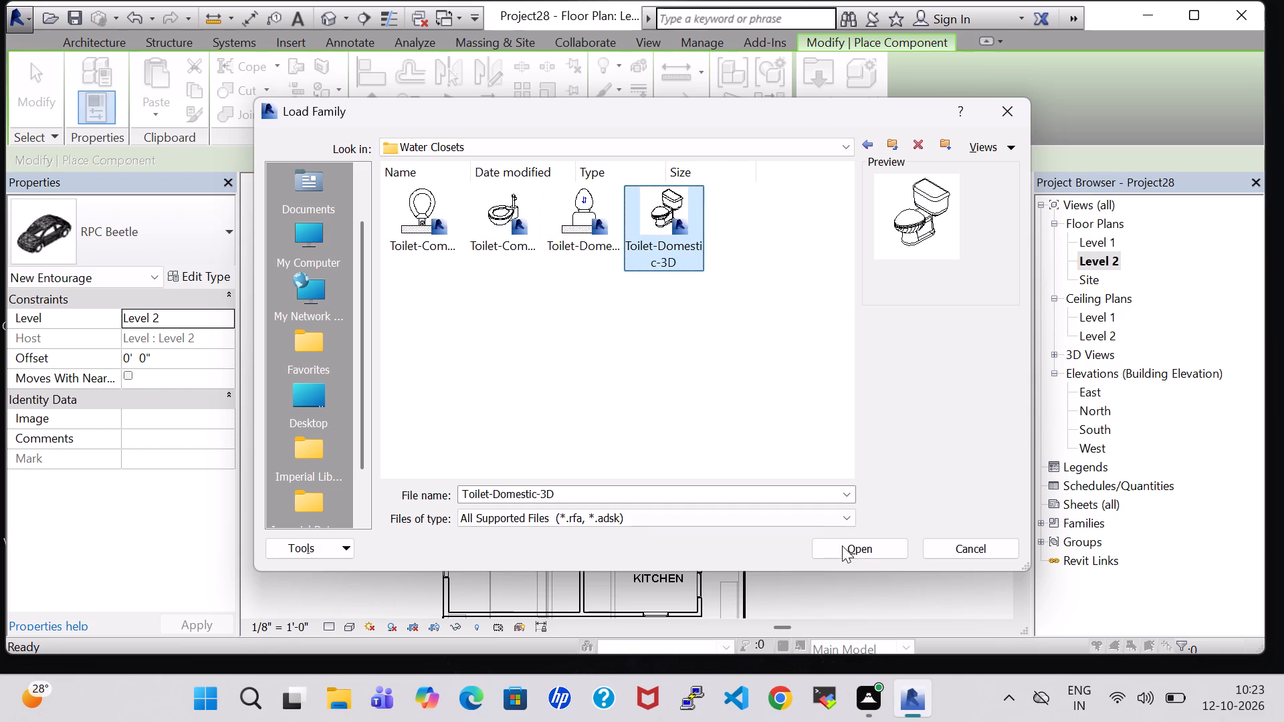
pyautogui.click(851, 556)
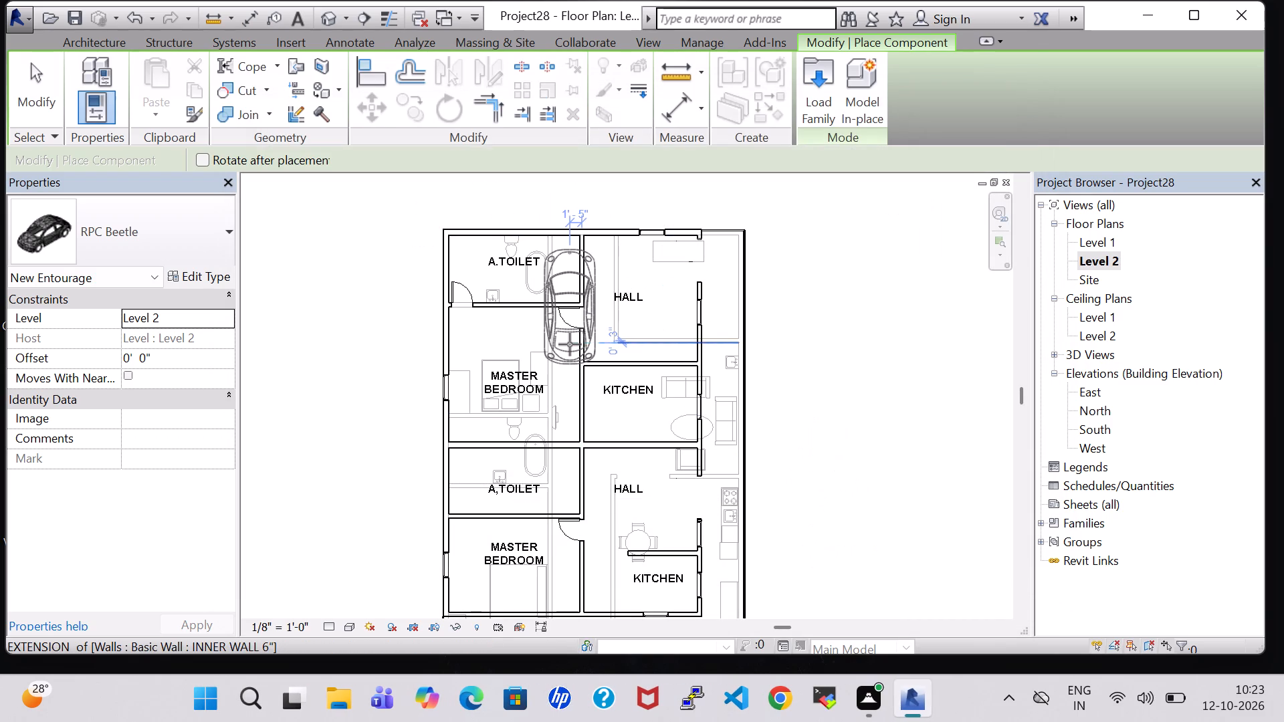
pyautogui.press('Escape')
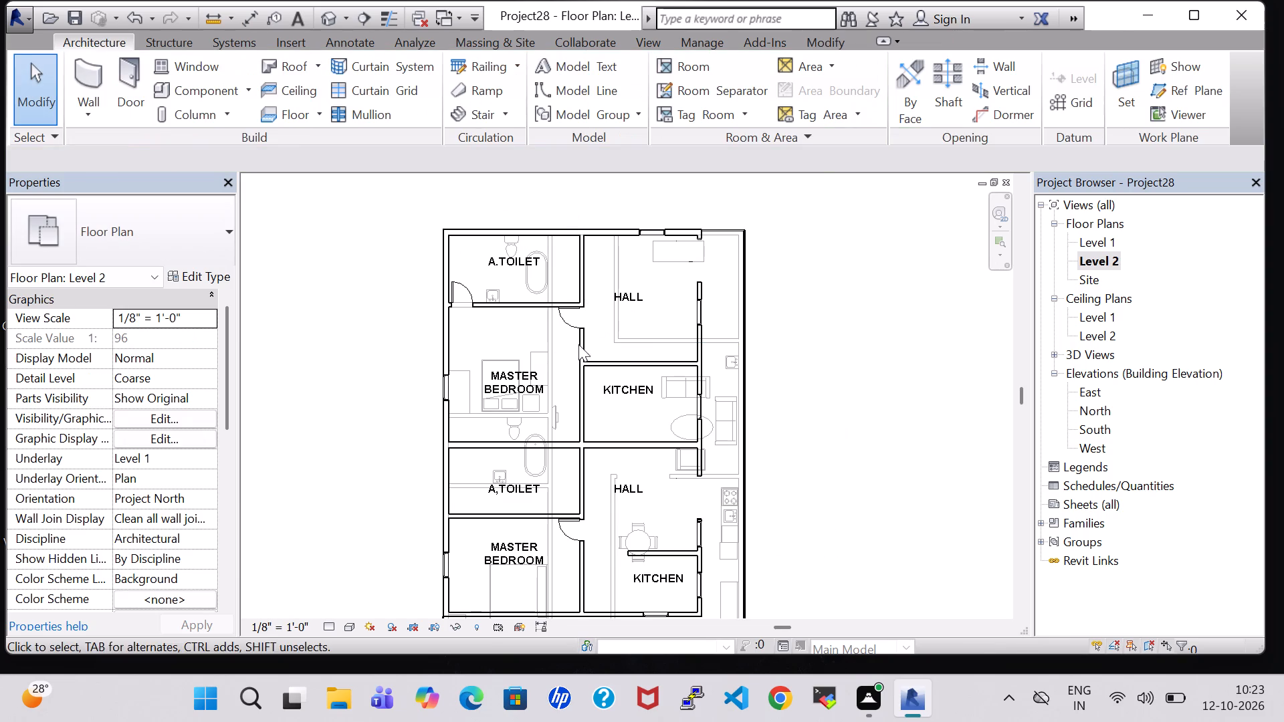
# Copy the 30" x 60" Tub-Free Standing-3D from the northern AT.TOILET on Level 1 and paste it aligned to Level 2.
pyautogui.doubleClick(1095, 242)
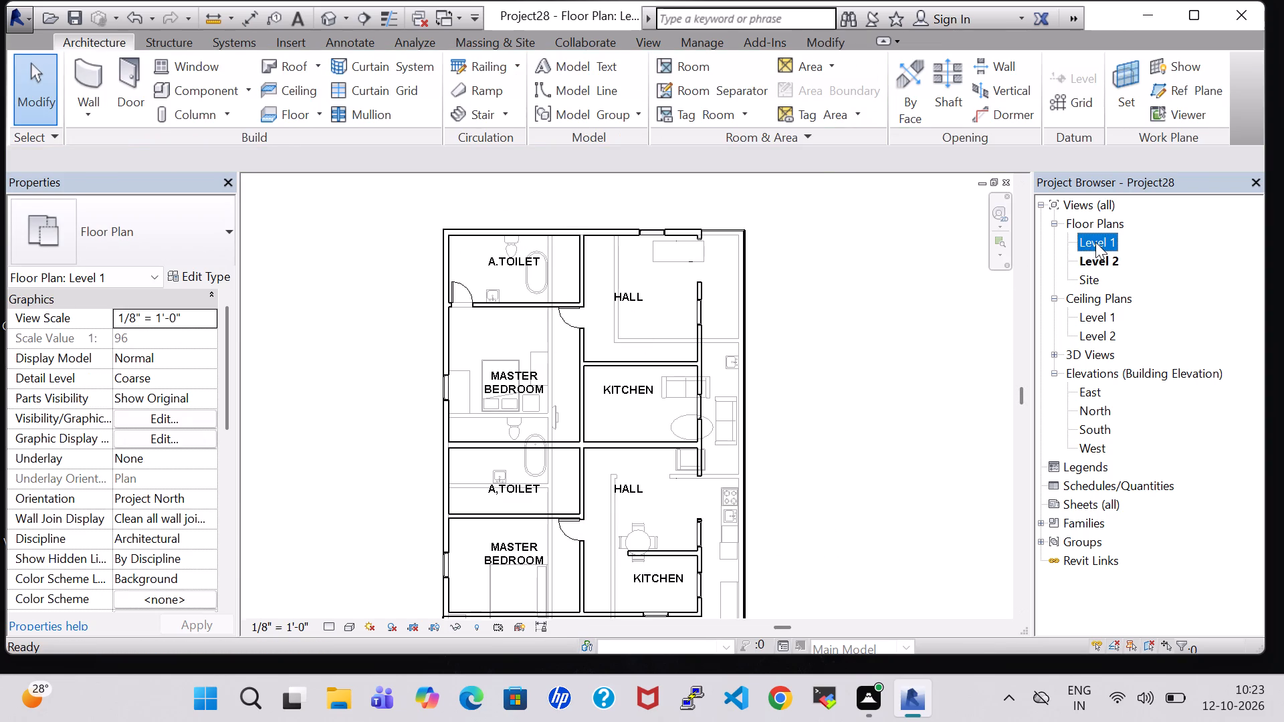
pyautogui.click(700, 256)
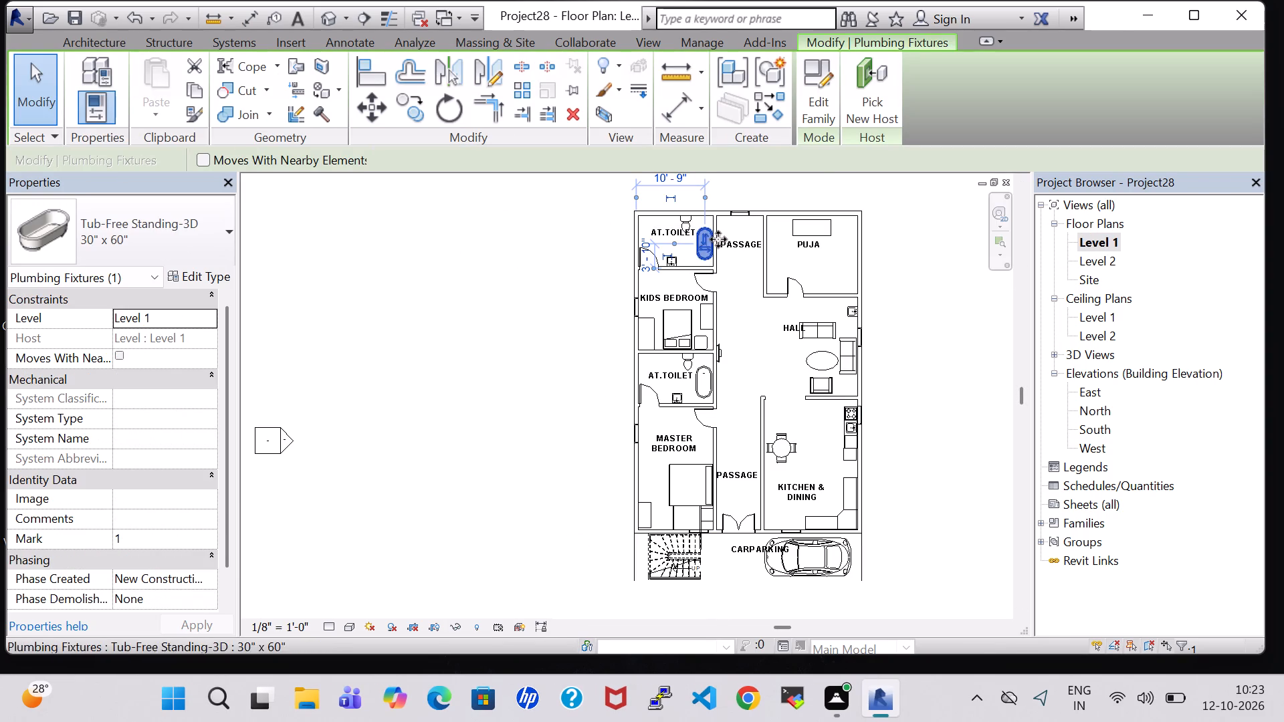
pyautogui.rightClick(709, 239)
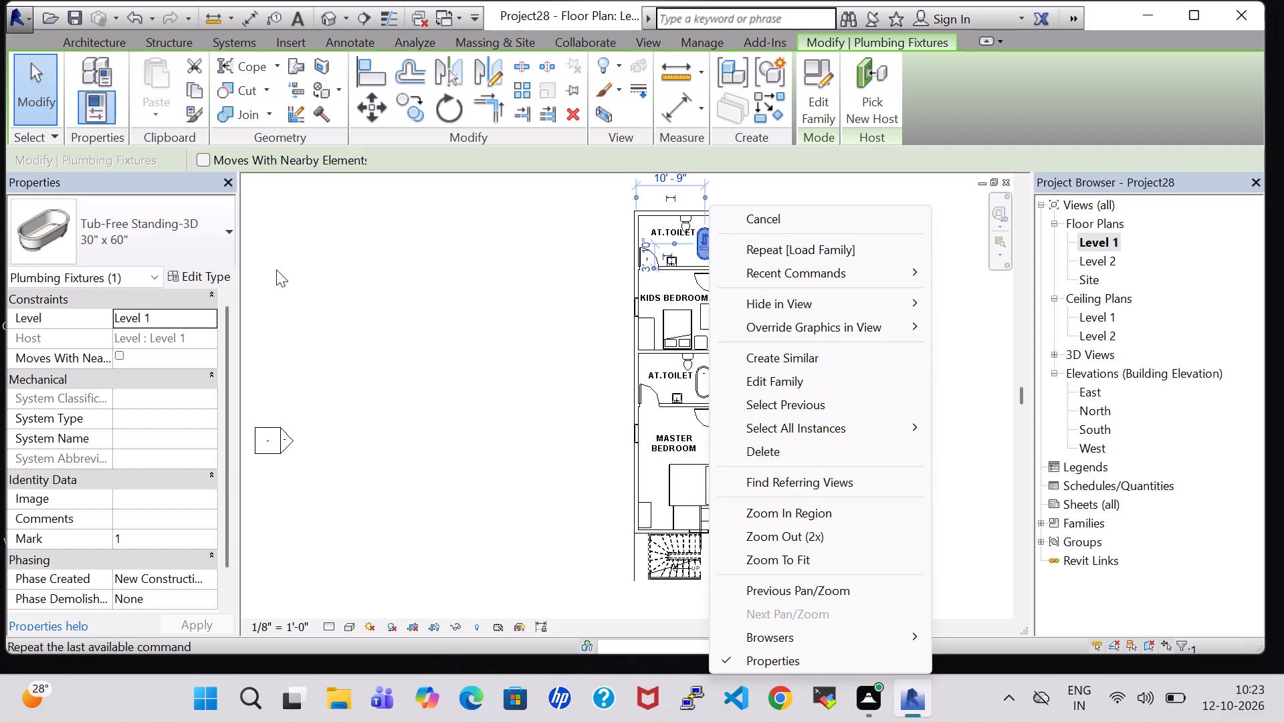
pyautogui.click(197, 92)
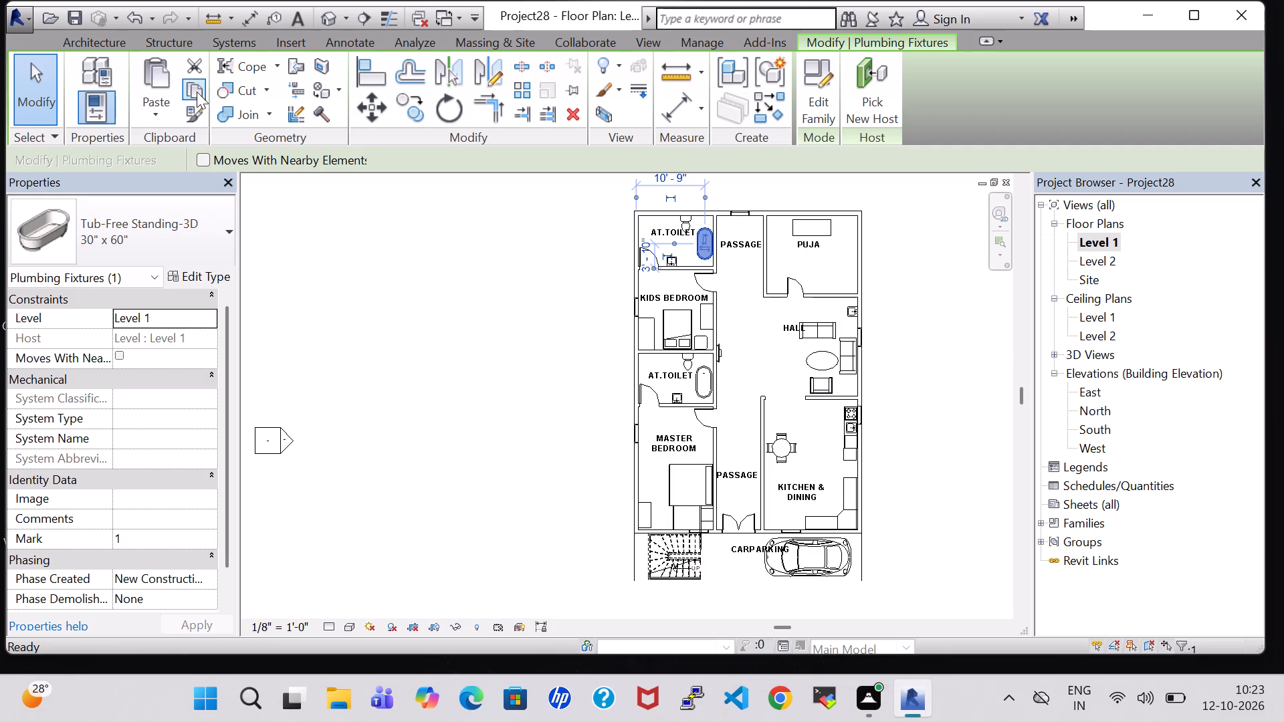
pyautogui.click(163, 94)
pyautogui.click(199, 169)
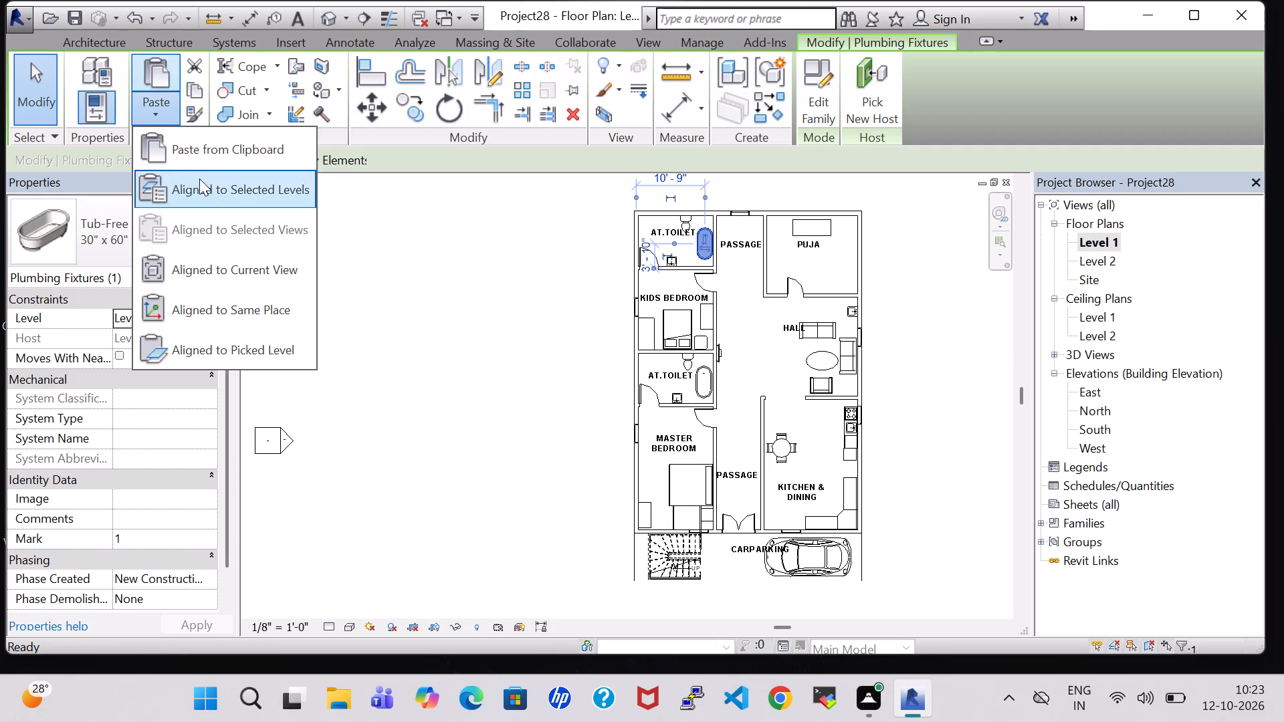
pyautogui.click(199, 178)
pyautogui.click(550, 217)
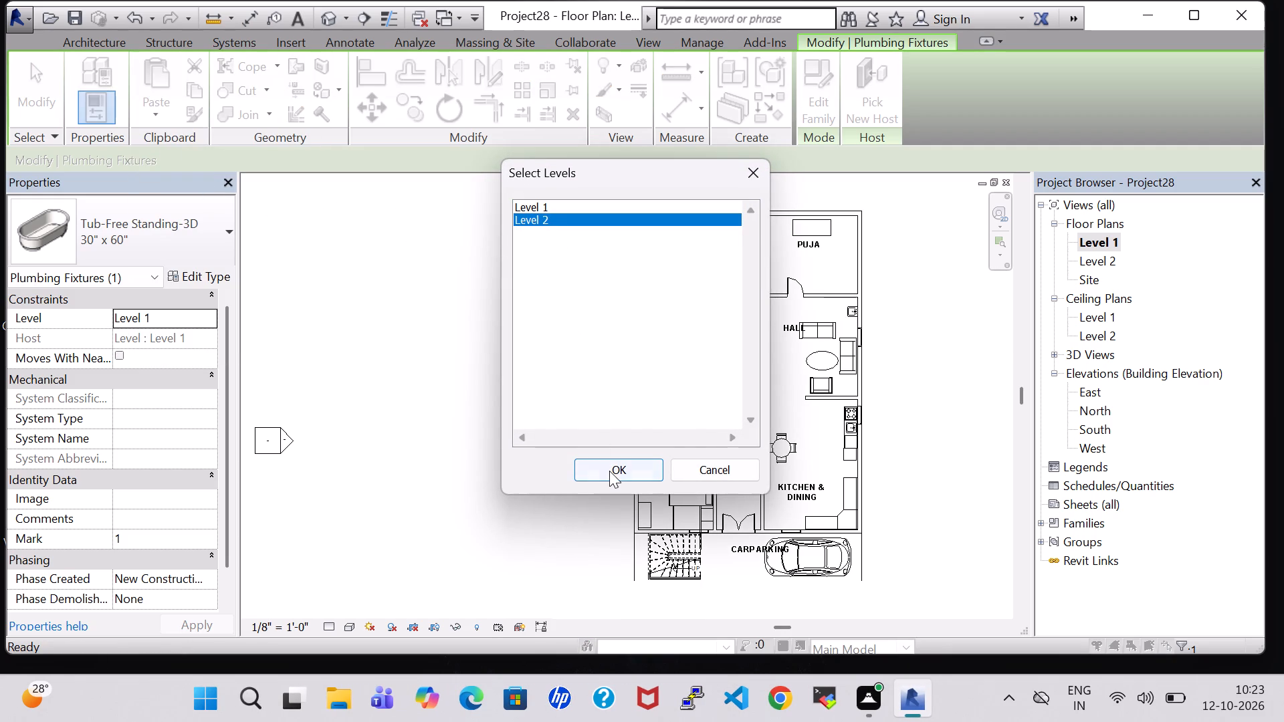
pyautogui.click(609, 471)
# On the Level 2 plan, nudge the pasted tub in the northern A.TOILET seven increments east, toward the hall-side wall.
pyautogui.doubleClick(1112, 257)
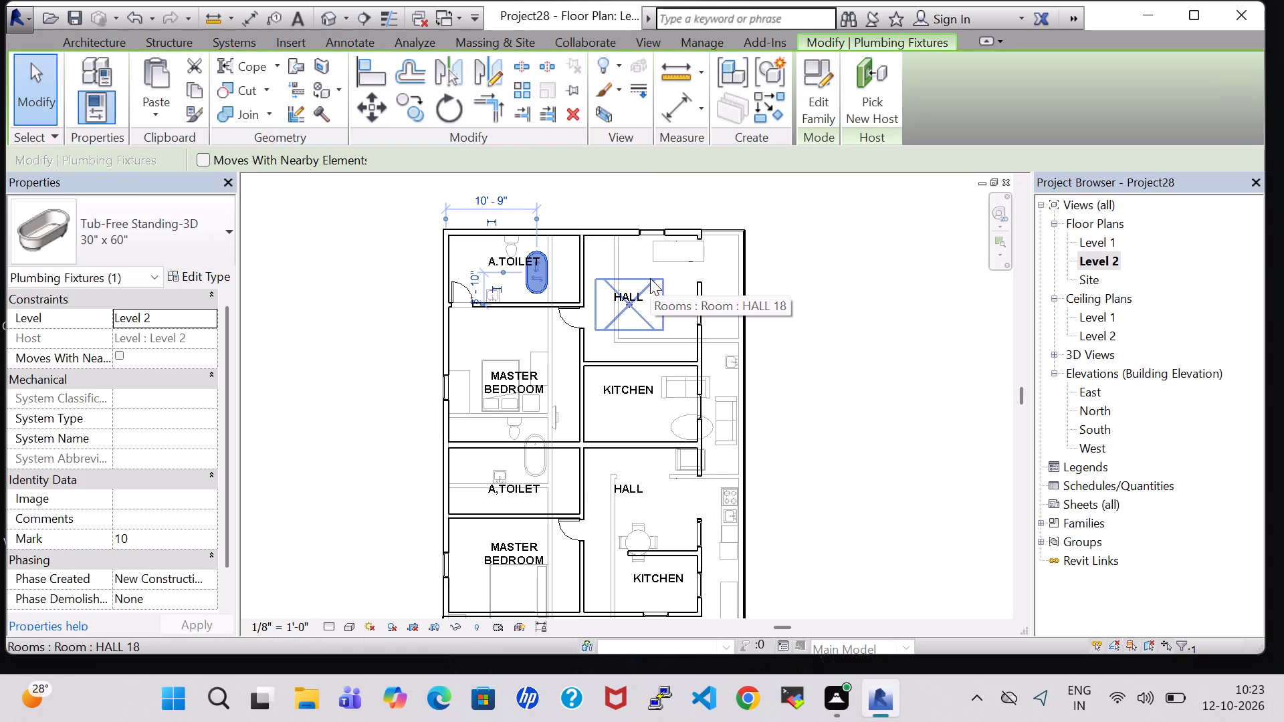
pyautogui.press('Right')
pyautogui.press('Right')
pyautogui.press('Right')
pyautogui.press('Right')
pyautogui.press('Right')
pyautogui.press('Right')
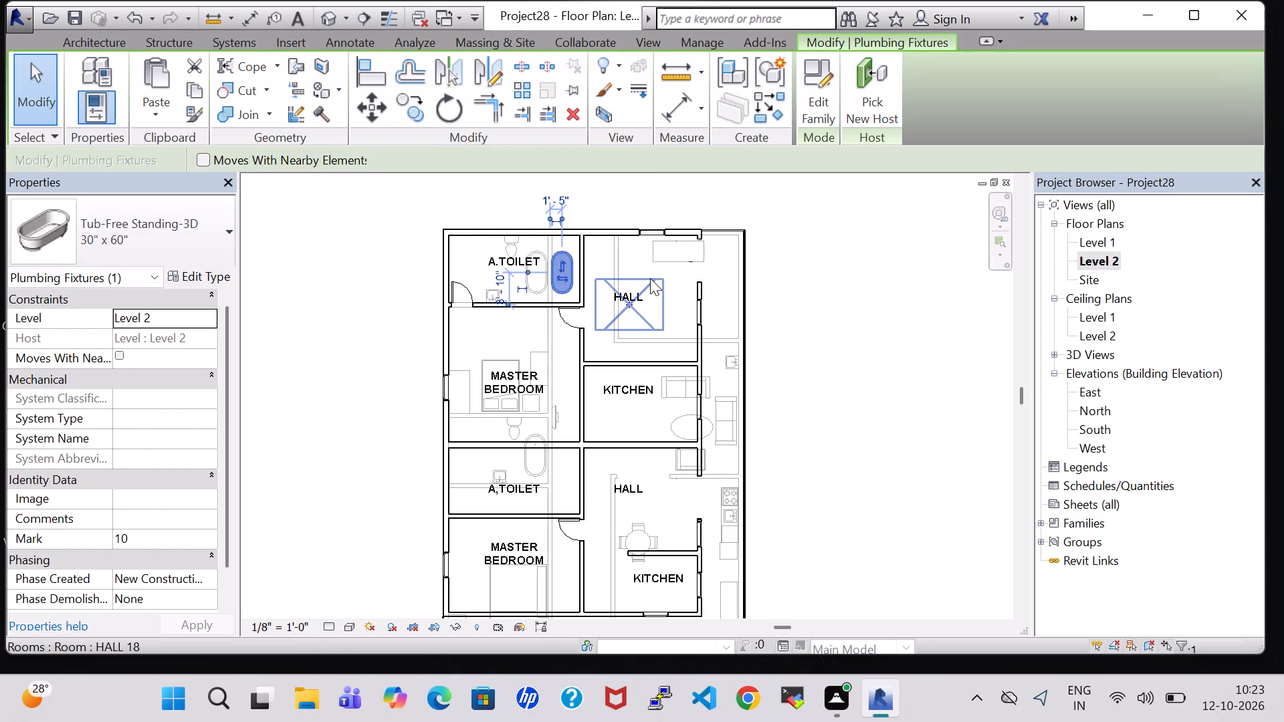
pyautogui.press('Right')
pyautogui.click(819, 314)
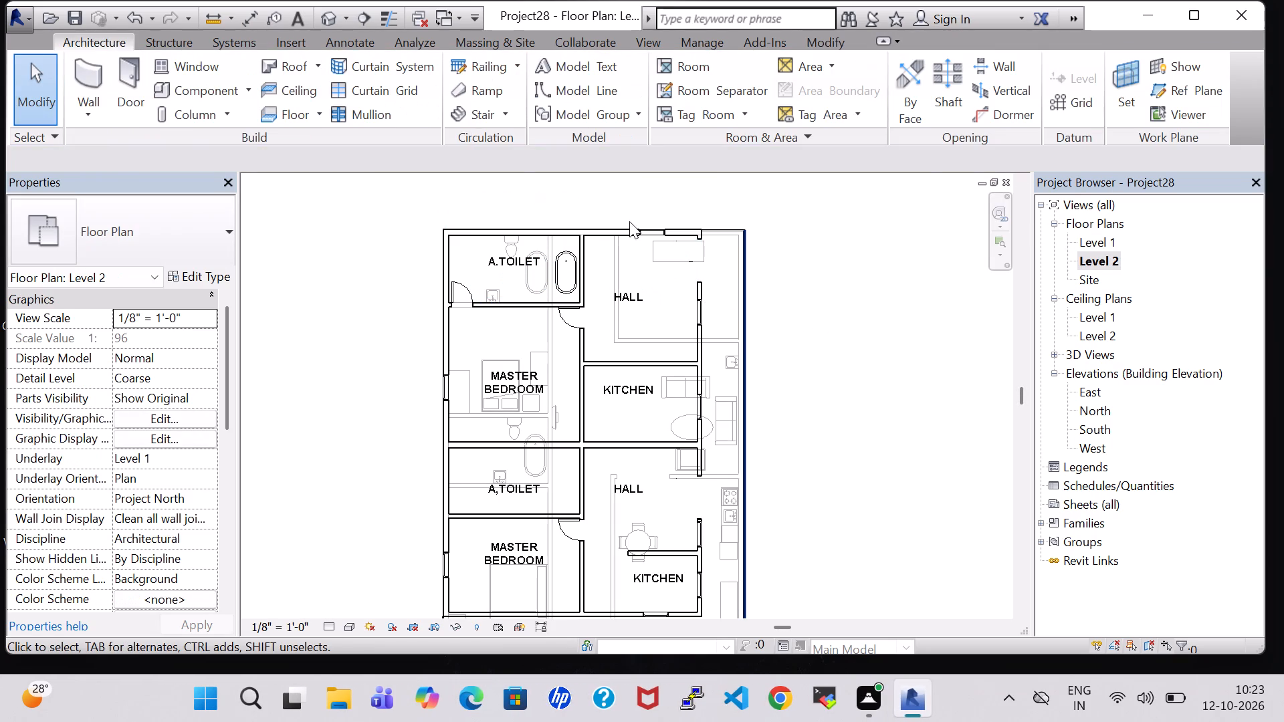
# Copy the Toilet-Domestic-3D from the northern AT.TOILET on Level 1 and paste it aligned to Level 2.
pyautogui.doubleClick(1087, 237)
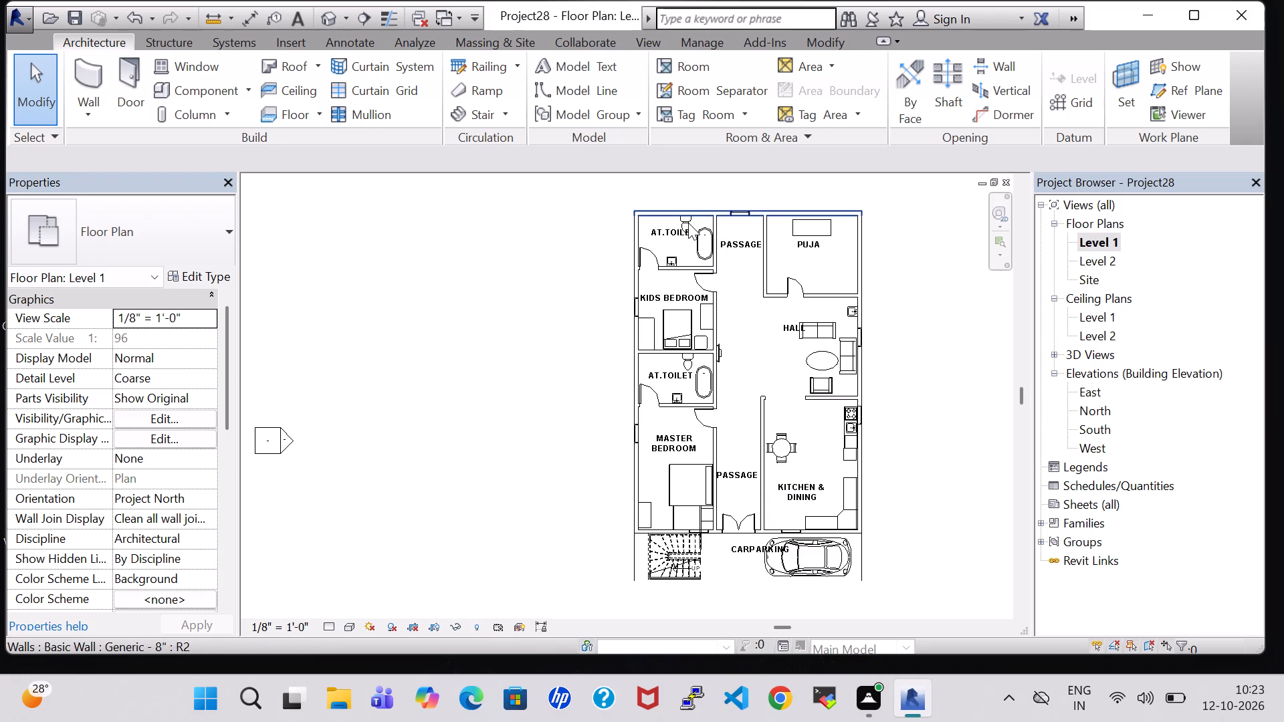
pyautogui.scroll(5, 688, 223)
pyautogui.click(685, 223)
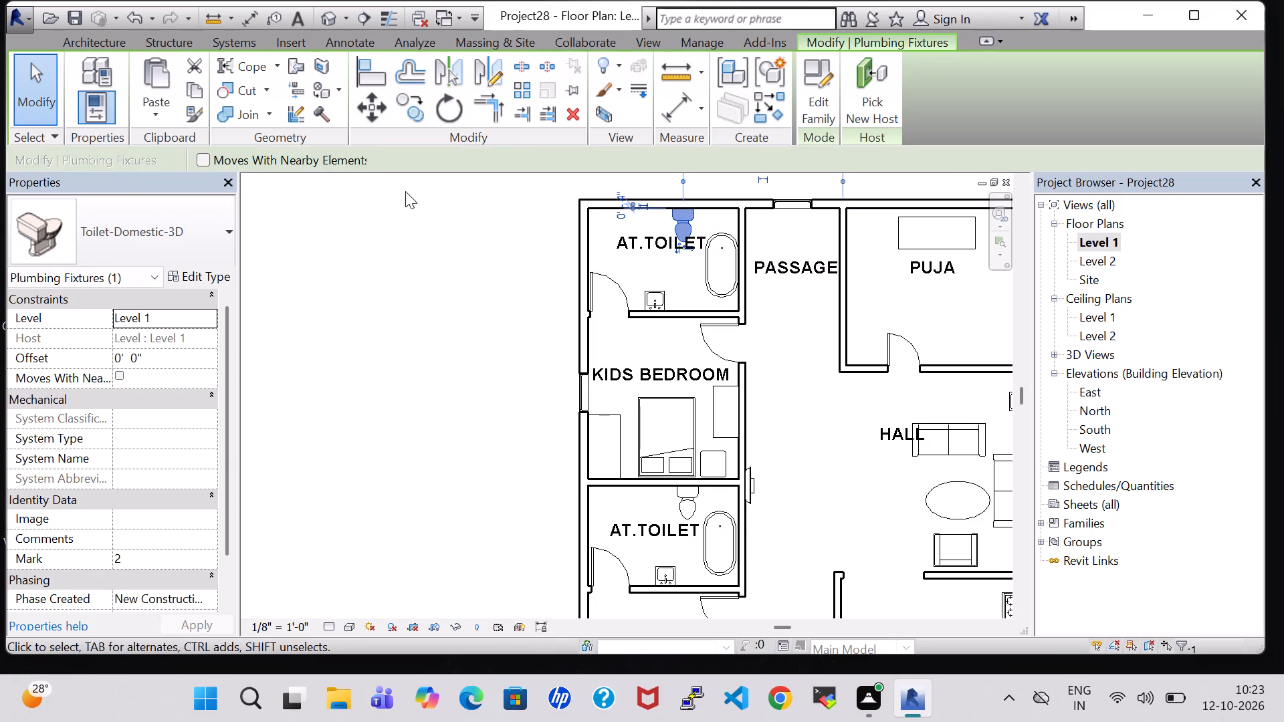
pyautogui.click(201, 92)
pyautogui.click(149, 123)
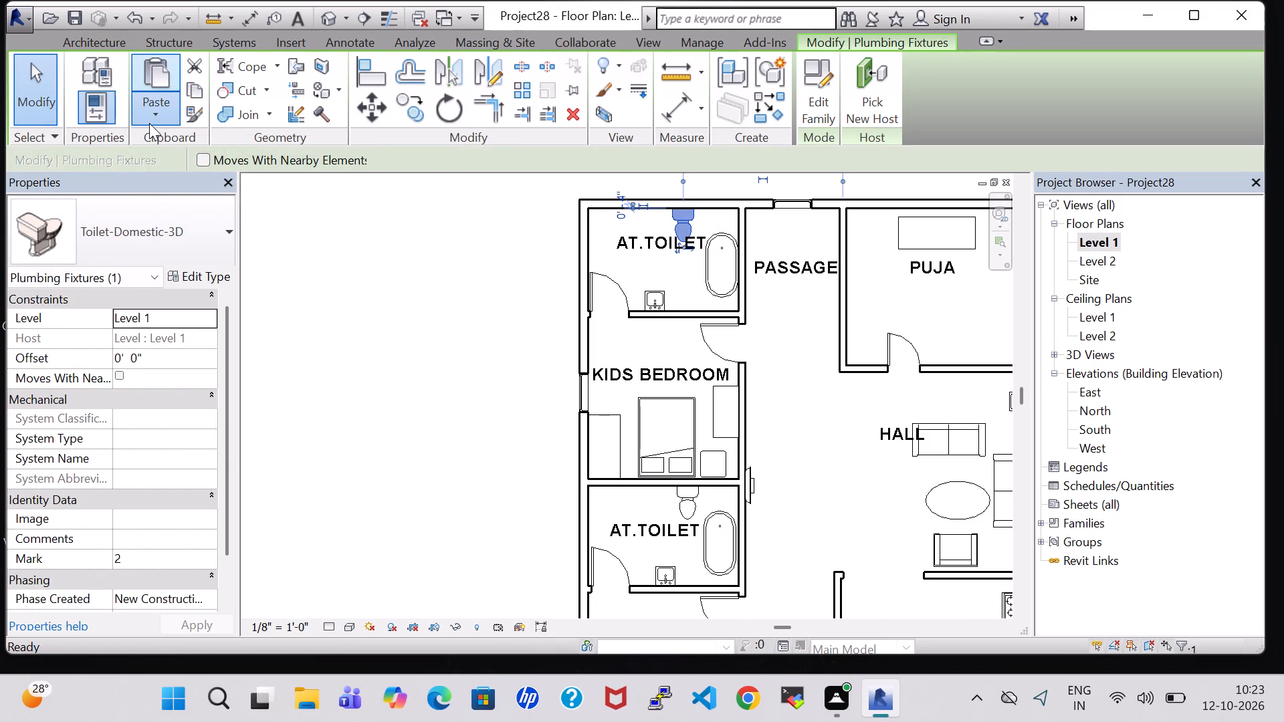
pyautogui.click(205, 197)
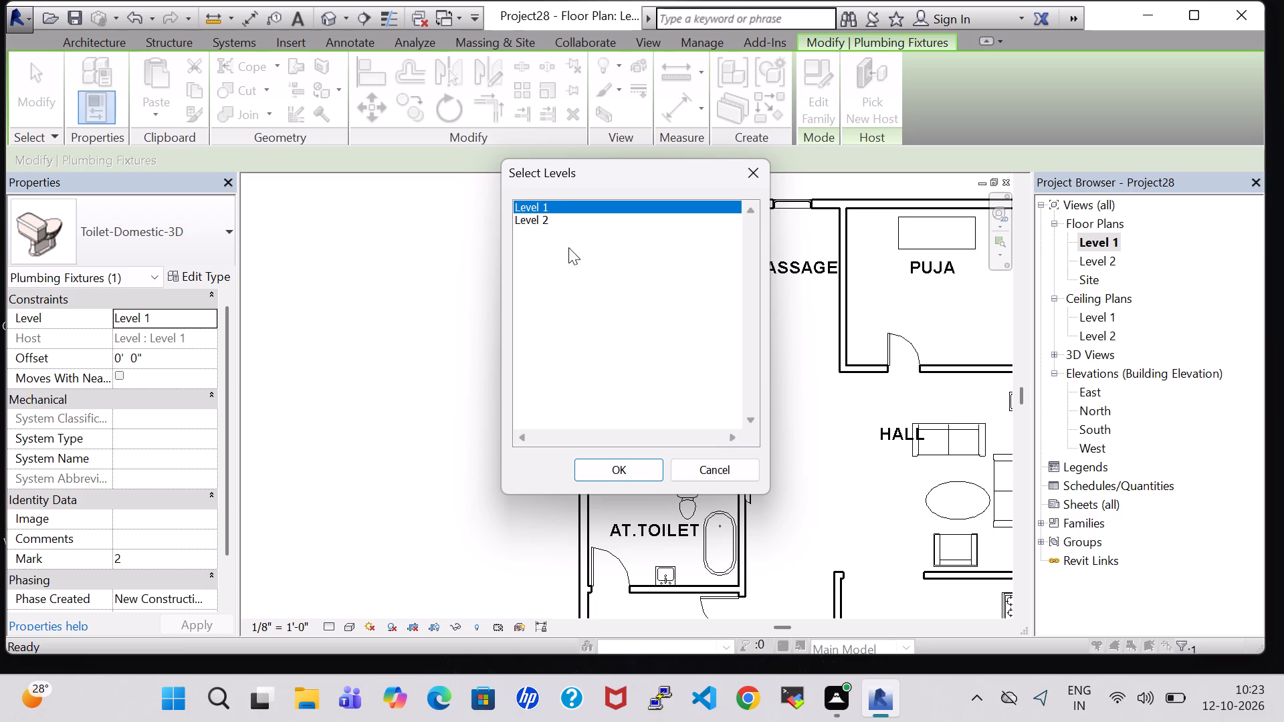
pyautogui.click(564, 218)
pyautogui.click(634, 475)
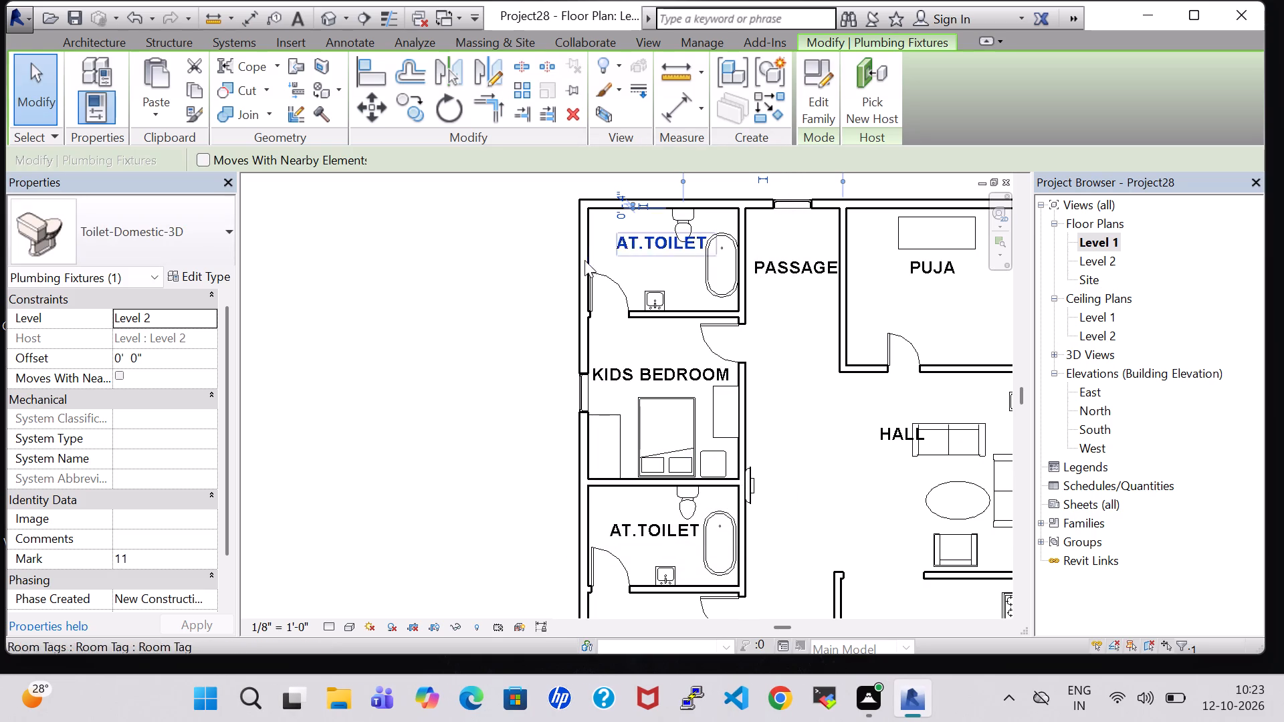
# Copy the 18" x 18" Sink Kitchen-Island from the northern AT.TOILET on Level 1 and paste it aligned to Level 2.
pyautogui.click(662, 295)
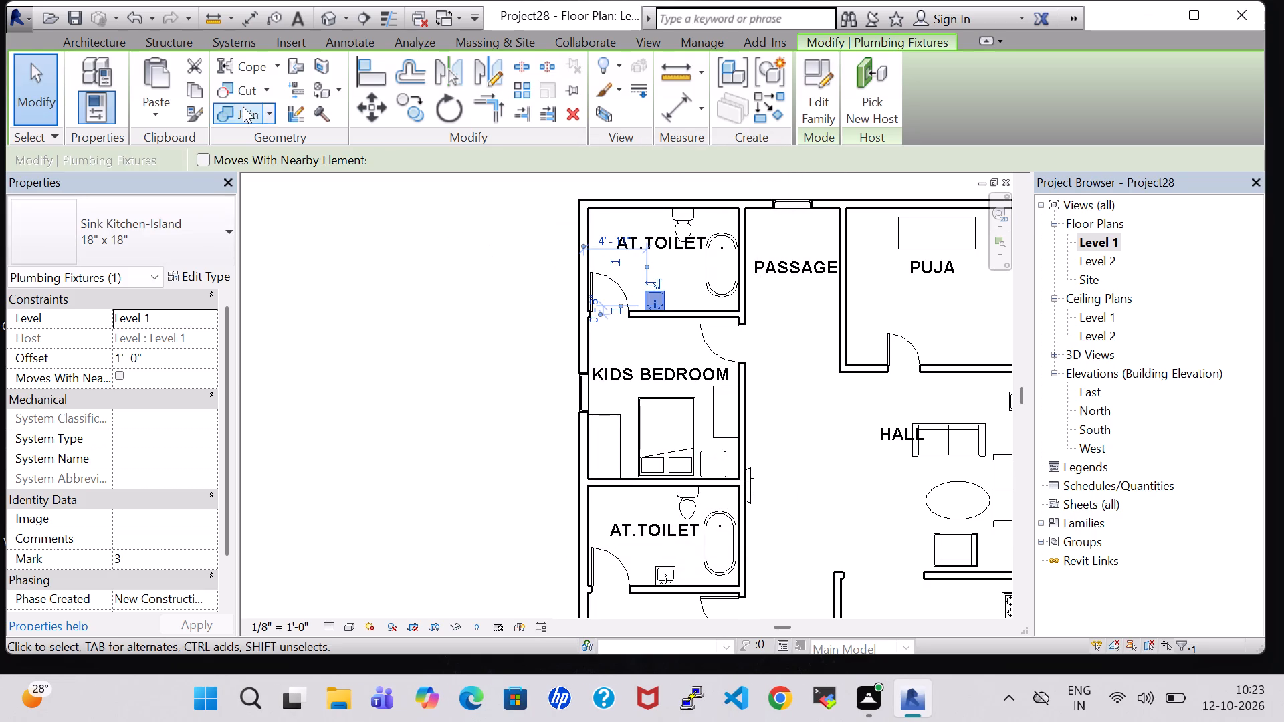
pyautogui.click(197, 90)
pyautogui.click(158, 113)
pyautogui.click(219, 199)
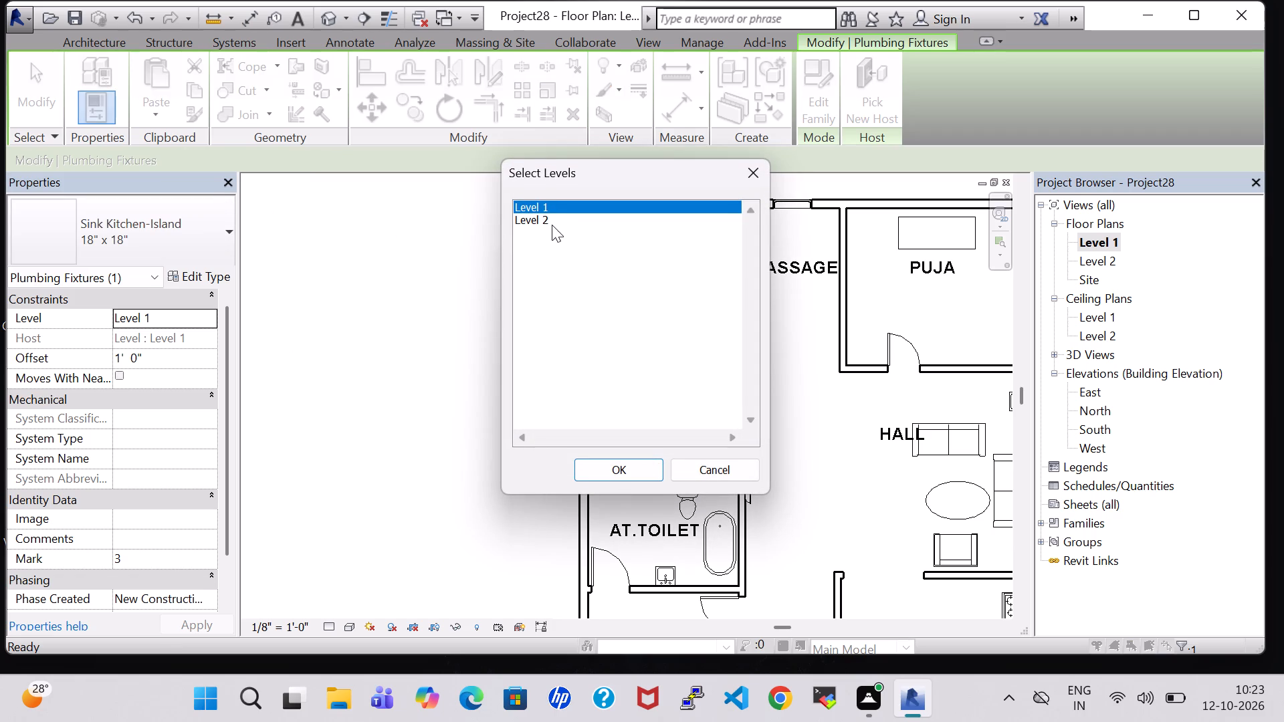
pyautogui.click(552, 225)
pyautogui.click(622, 475)
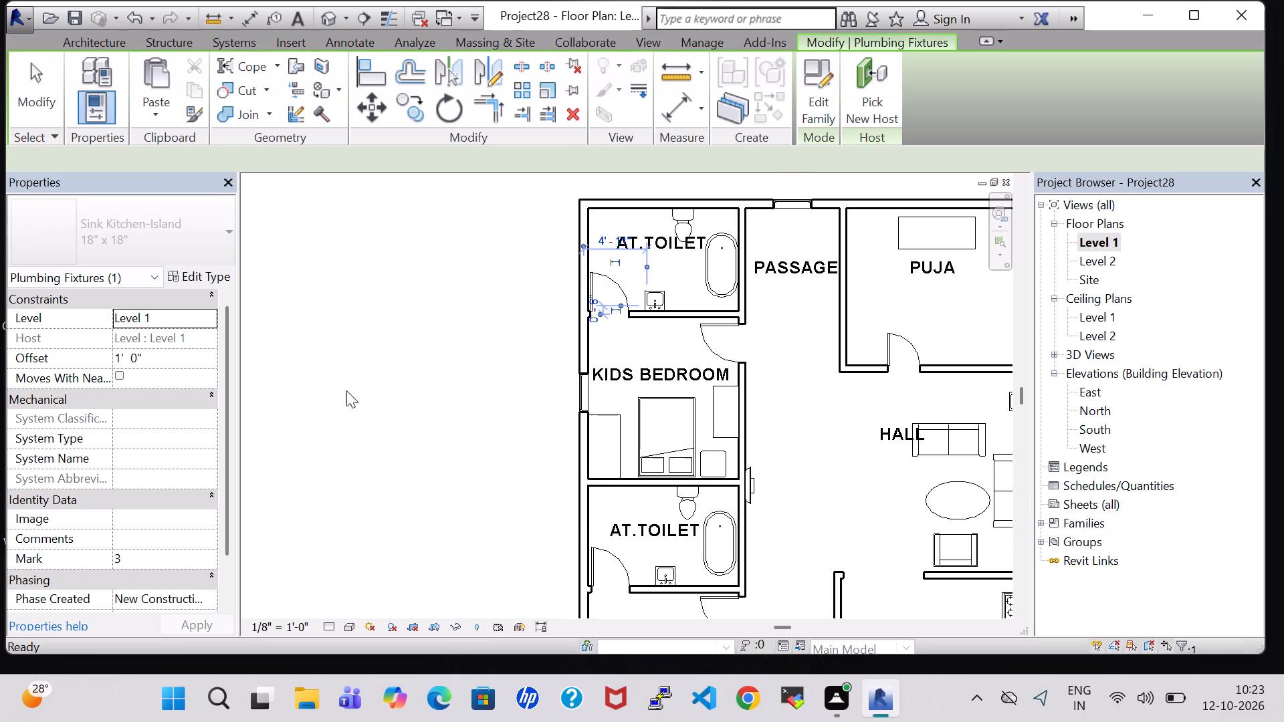
# On the Level 2 plan, nudge the pasted Toilet-Domestic-3D in the northern A.TOILET seven increments east, toward the tub.
pyautogui.doubleClick(1100, 262)
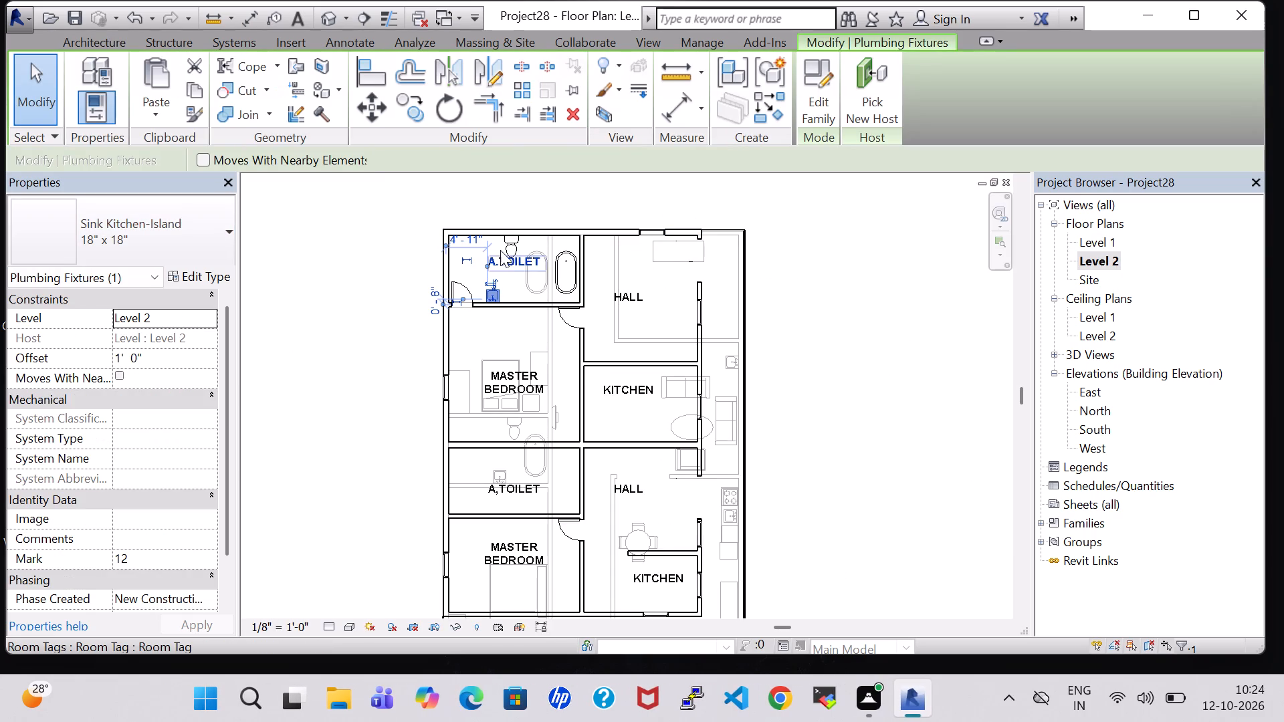
pyautogui.click(512, 245)
pyautogui.press('Right')
pyautogui.press('Right')
pyautogui.press('Right')
pyautogui.press('Right')
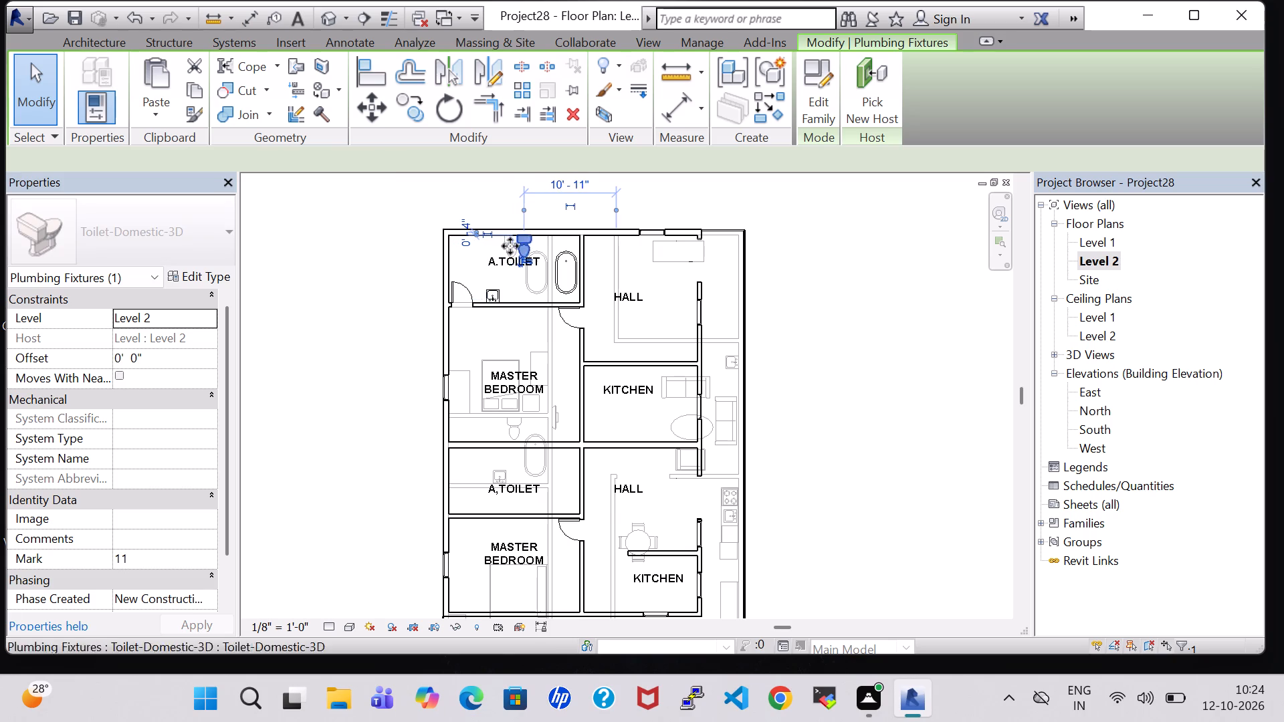
pyautogui.press('Right')
pyautogui.press('Right')
pyautogui.press('Right')
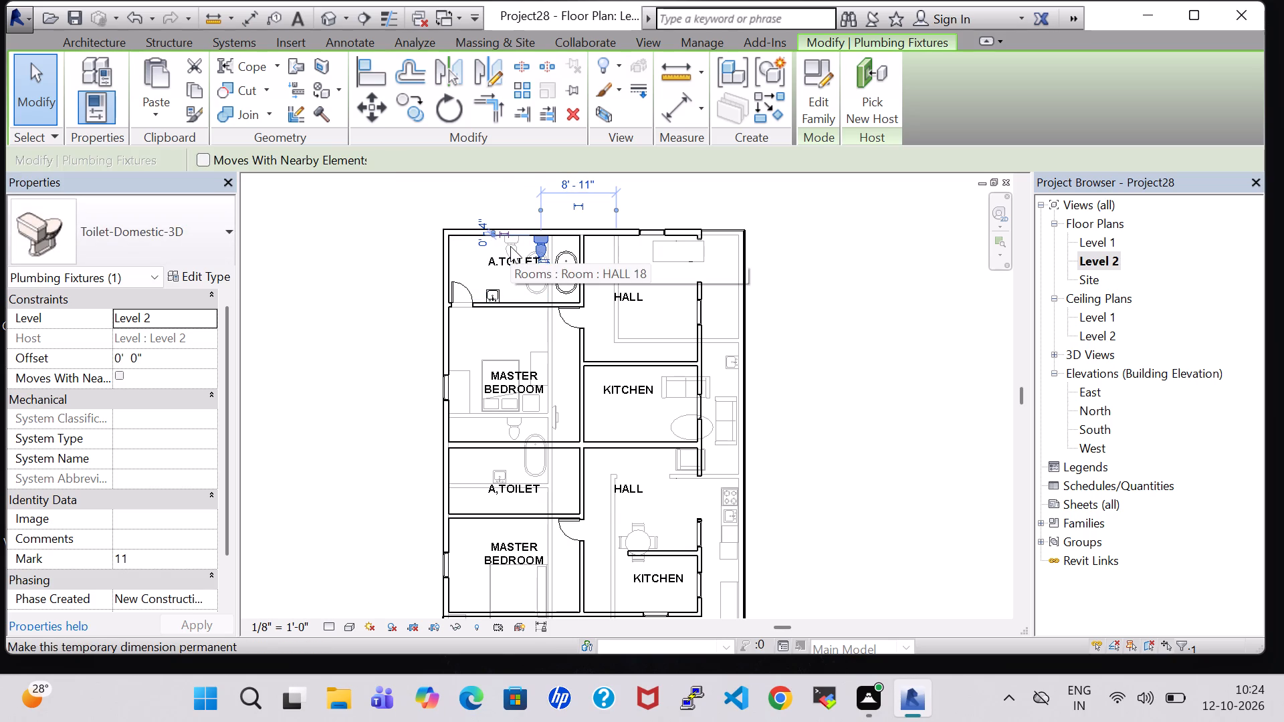
# Inspect the placement of the sink, toilet and tub in Level 2's northern A.TOILET in the 3D view.
pyautogui.click(486, 289)
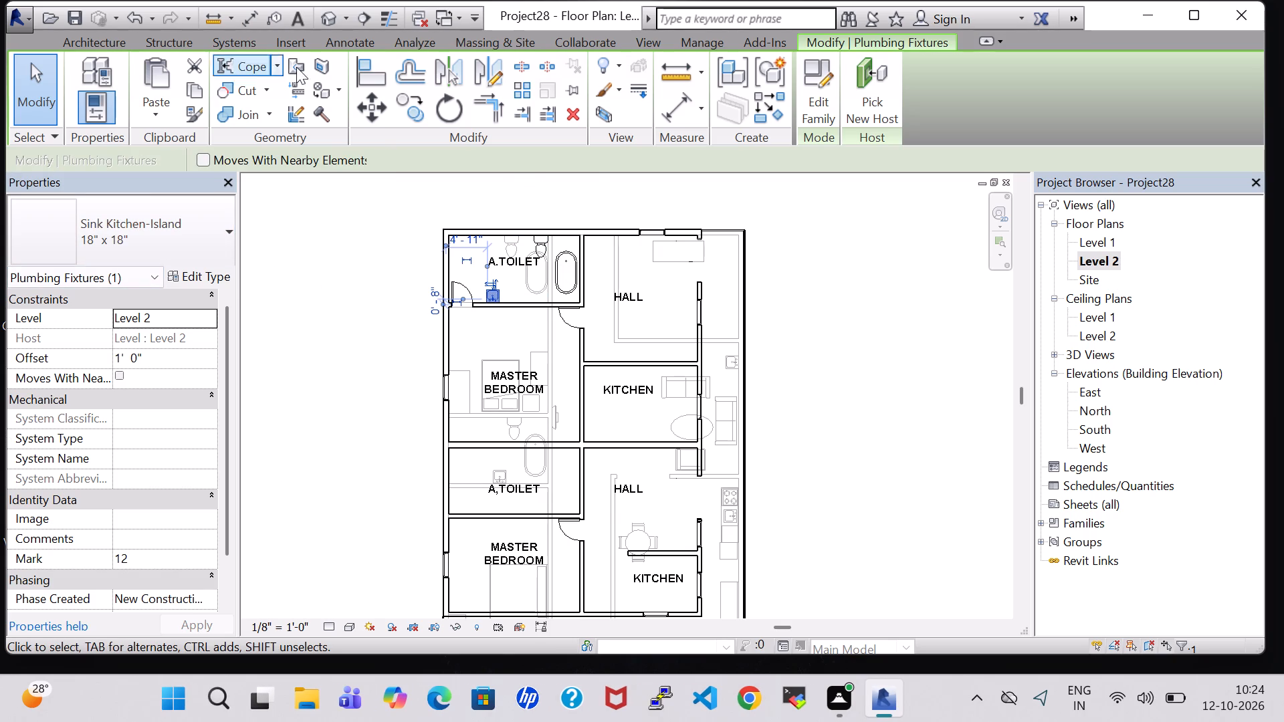
pyautogui.click(323, 15)
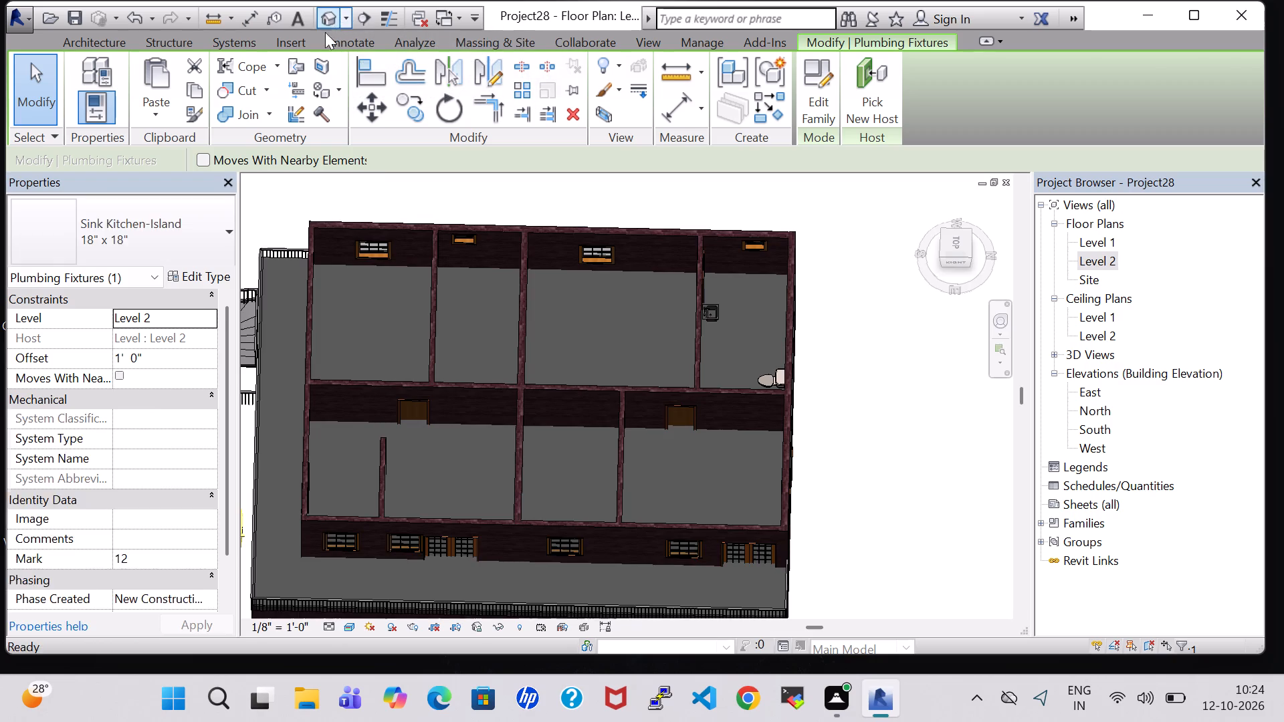
pyautogui.scroll(1, 905, 330)
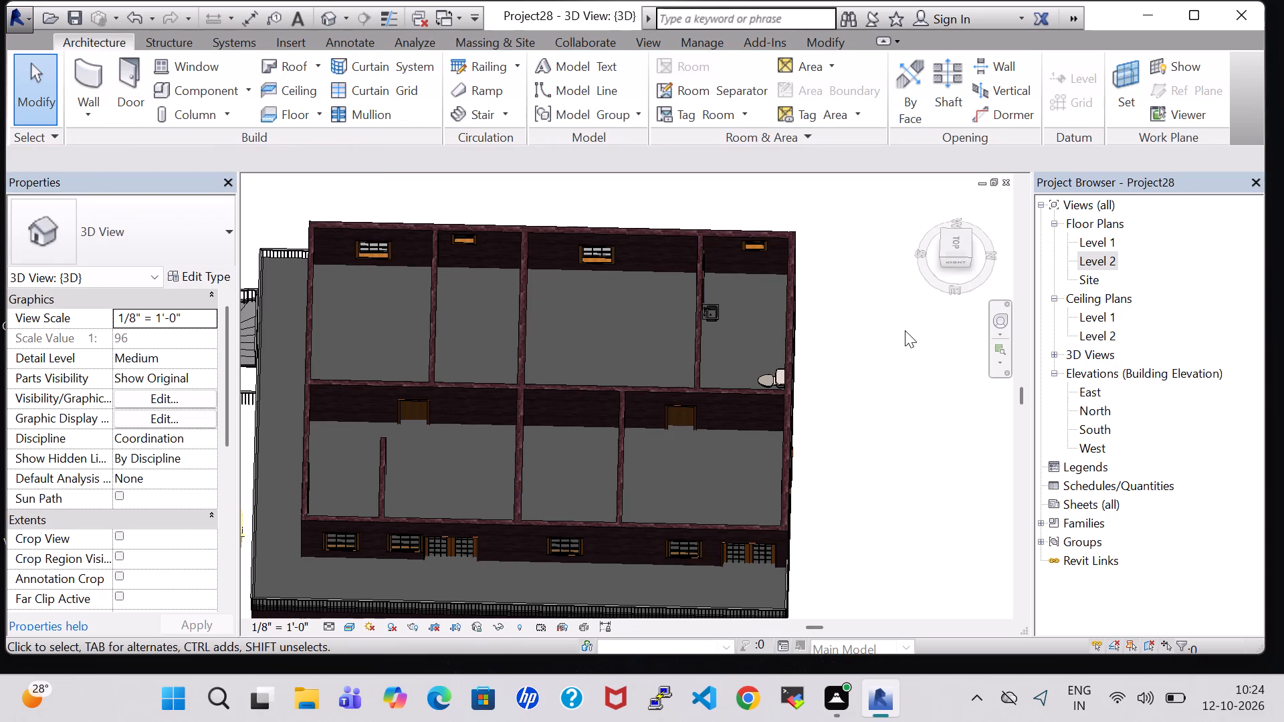
pyautogui.keyDown('shift'); pyautogui.moveTo(905, 330); pyautogui.dragTo(825, 258, button='middle'); pyautogui.keyUp('shift')
pyautogui.keyDown('shift'); pyautogui.moveTo(827, 258); pyautogui.dragTo(899, 374, button='middle'); pyautogui.keyUp('shift')
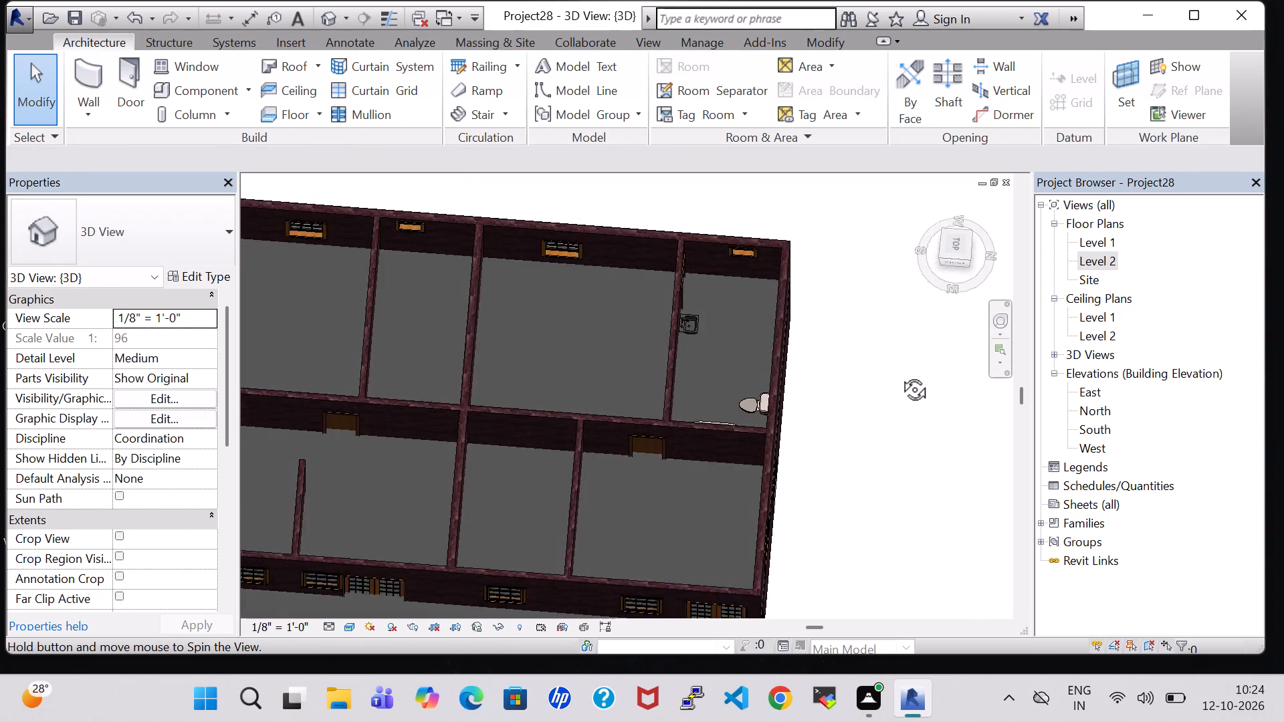
pyautogui.keyDown('shift'); pyautogui.moveTo(899, 374); pyautogui.dragTo(904, 429, button='middle'); pyautogui.keyUp('shift')
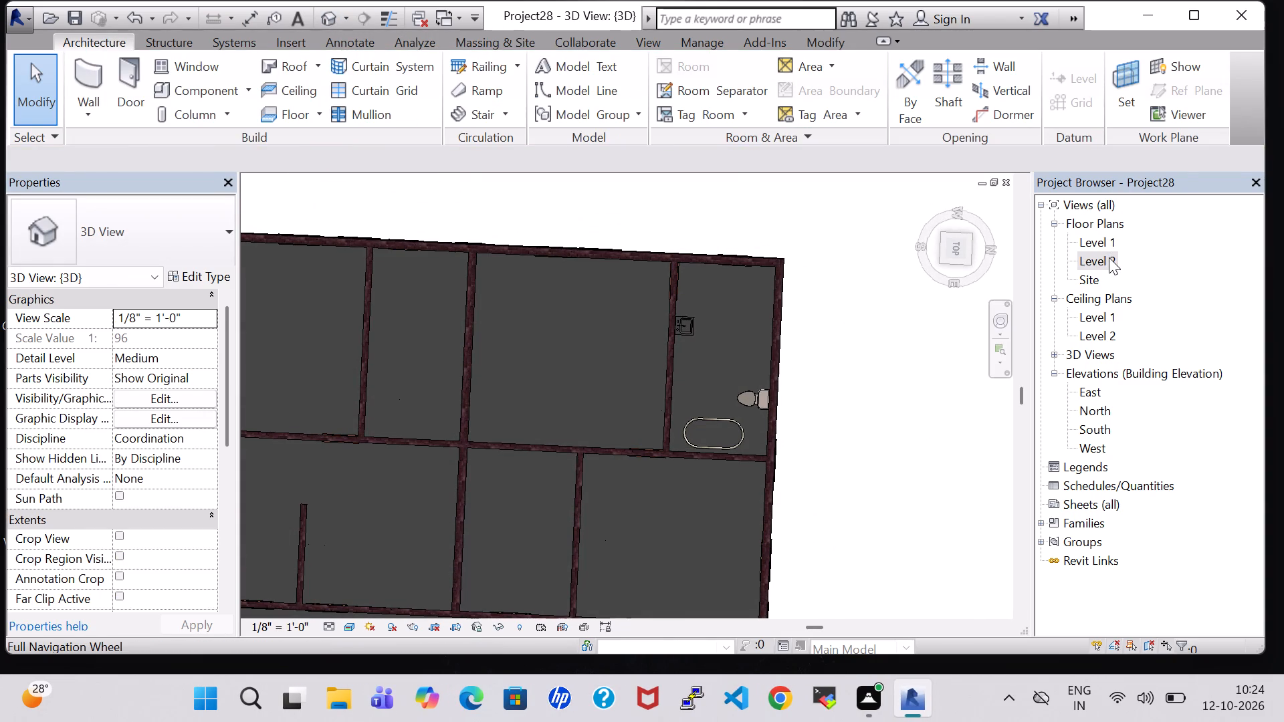
pyautogui.doubleClick(1109, 257)
pyautogui.click(815, 302)
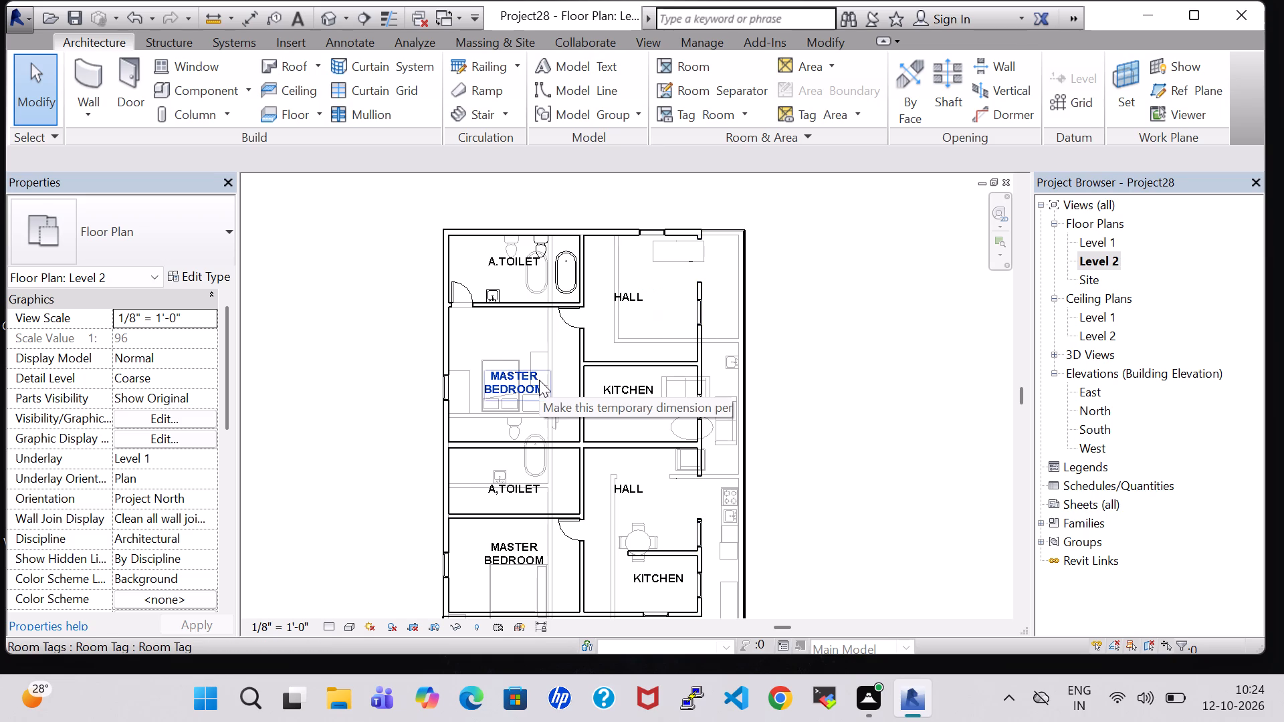
# Change the KIDS BEDROOM's double bed on Level 1 to the type Bed-Shaker King 78" x 83".
pyautogui.doubleClick(1106, 233)
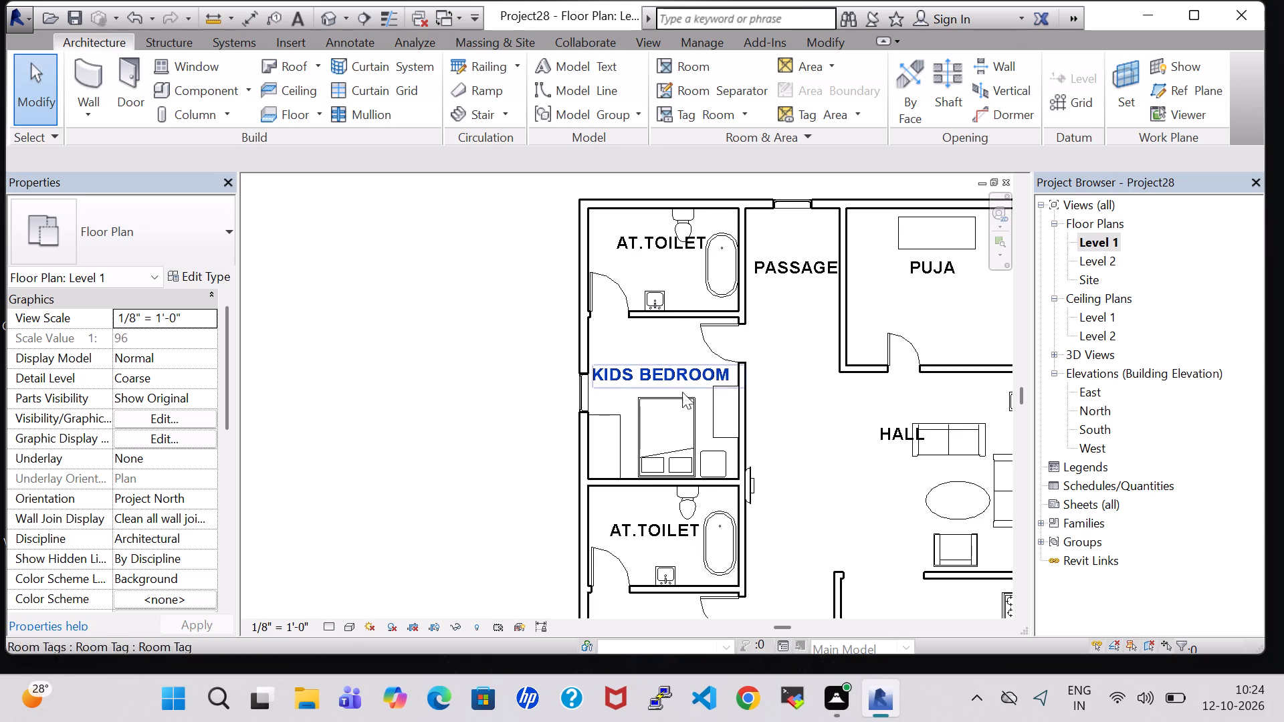
pyautogui.click(685, 407)
pyautogui.click(675, 403)
pyautogui.rightClick(675, 403)
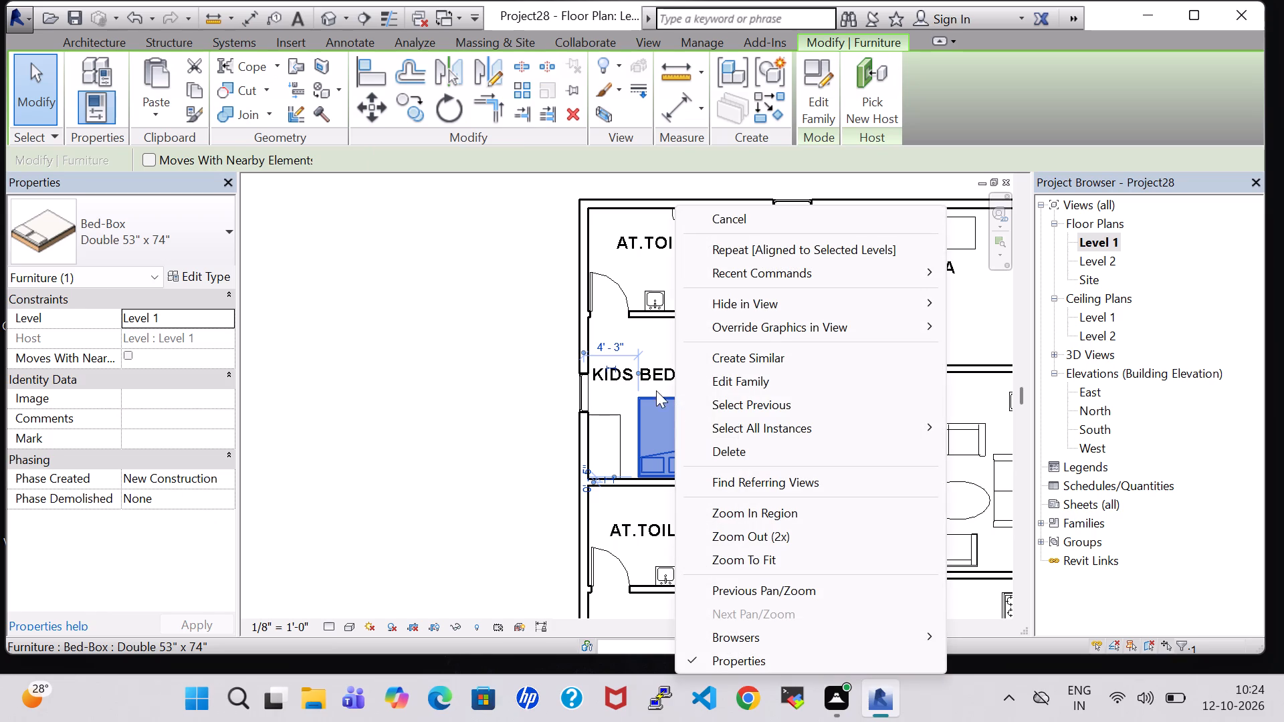
pyautogui.click(387, 439)
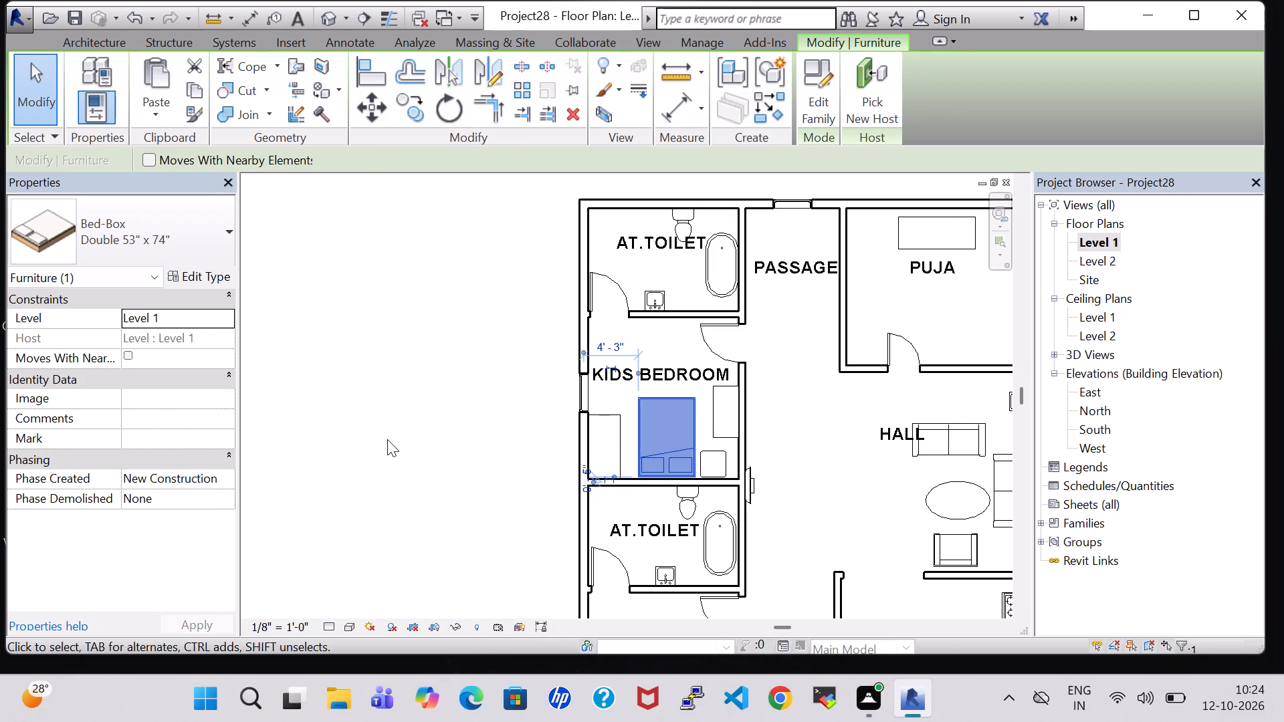
pyautogui.doubleClick(1105, 255)
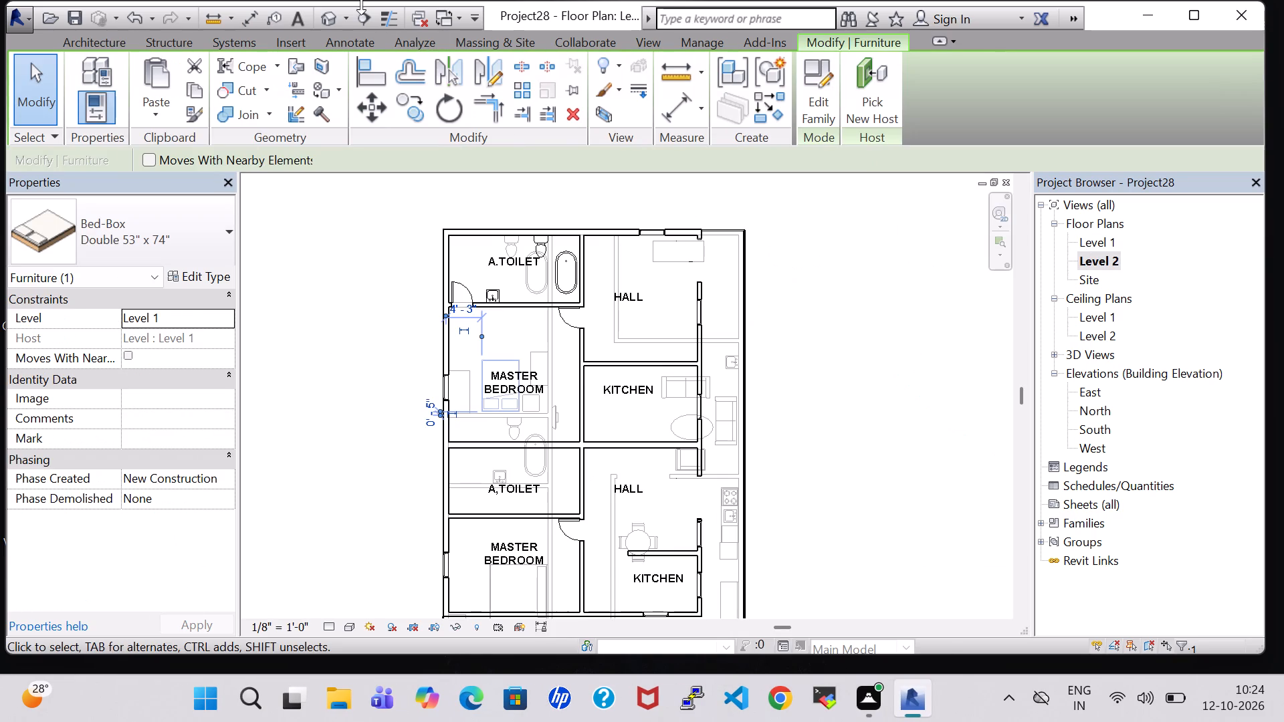
pyautogui.click(79, 39)
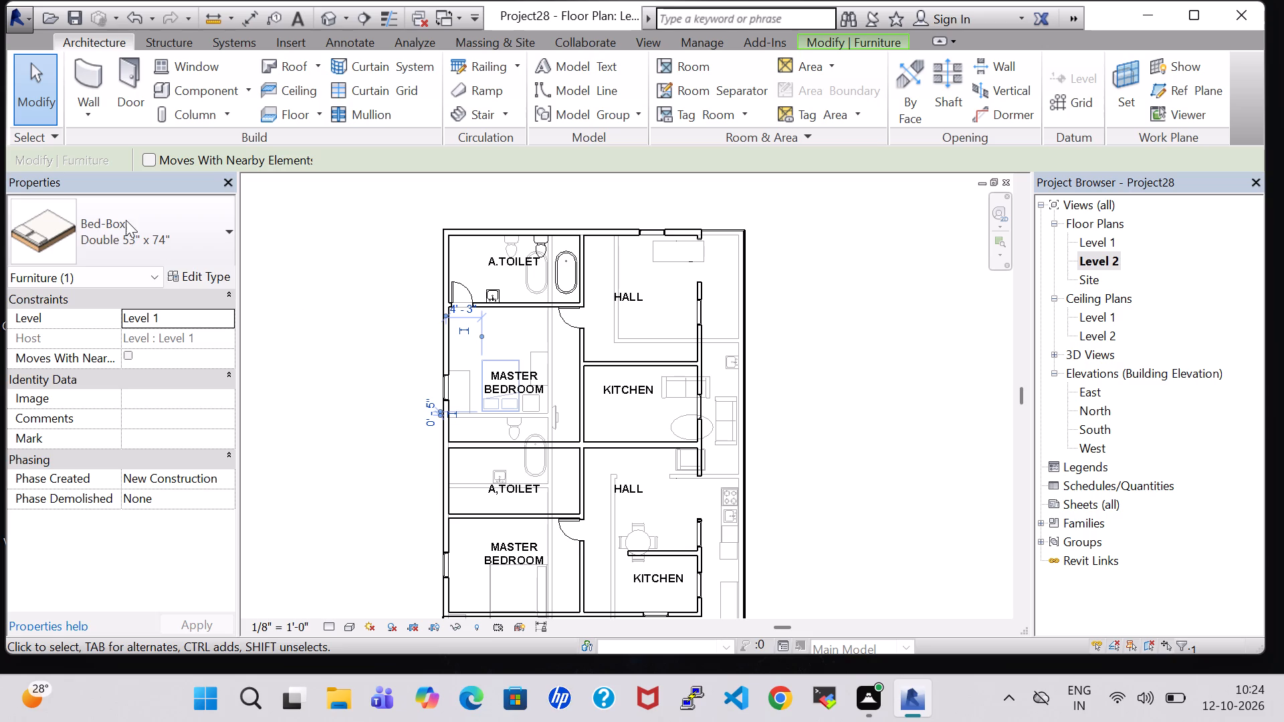
pyautogui.click(105, 211)
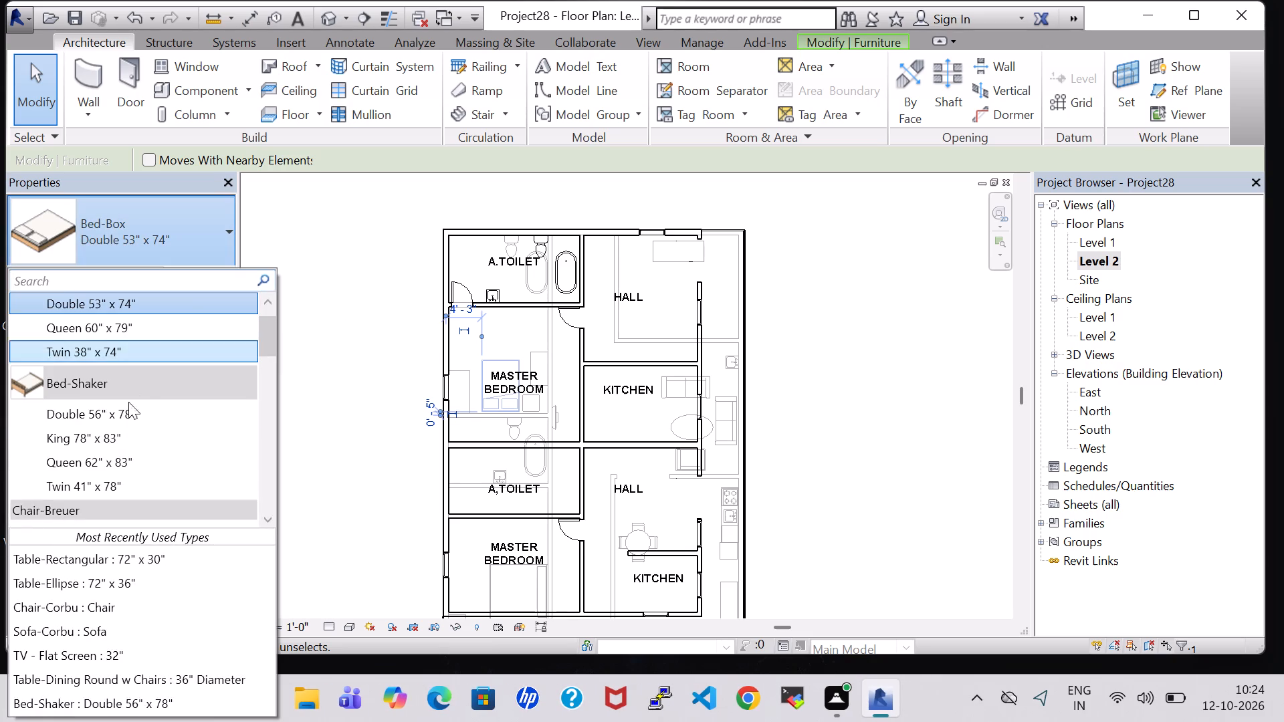
pyautogui.click(76, 437)
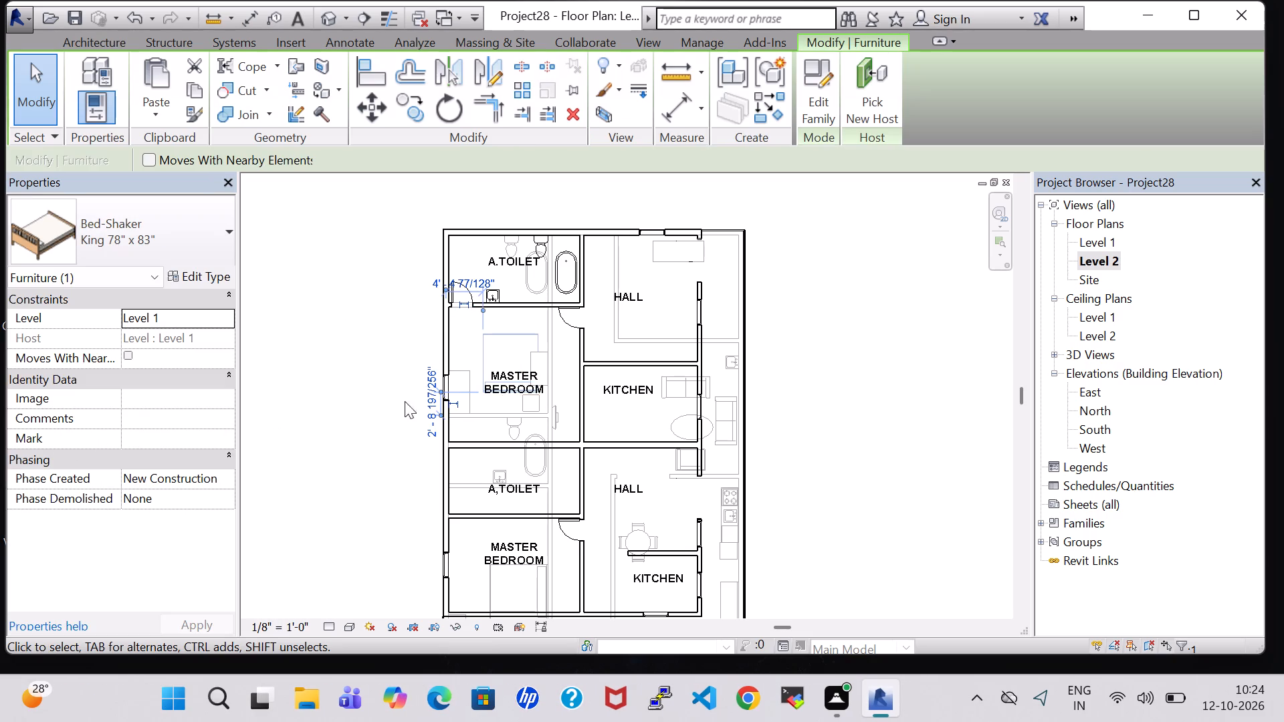
pyautogui.click(133, 220)
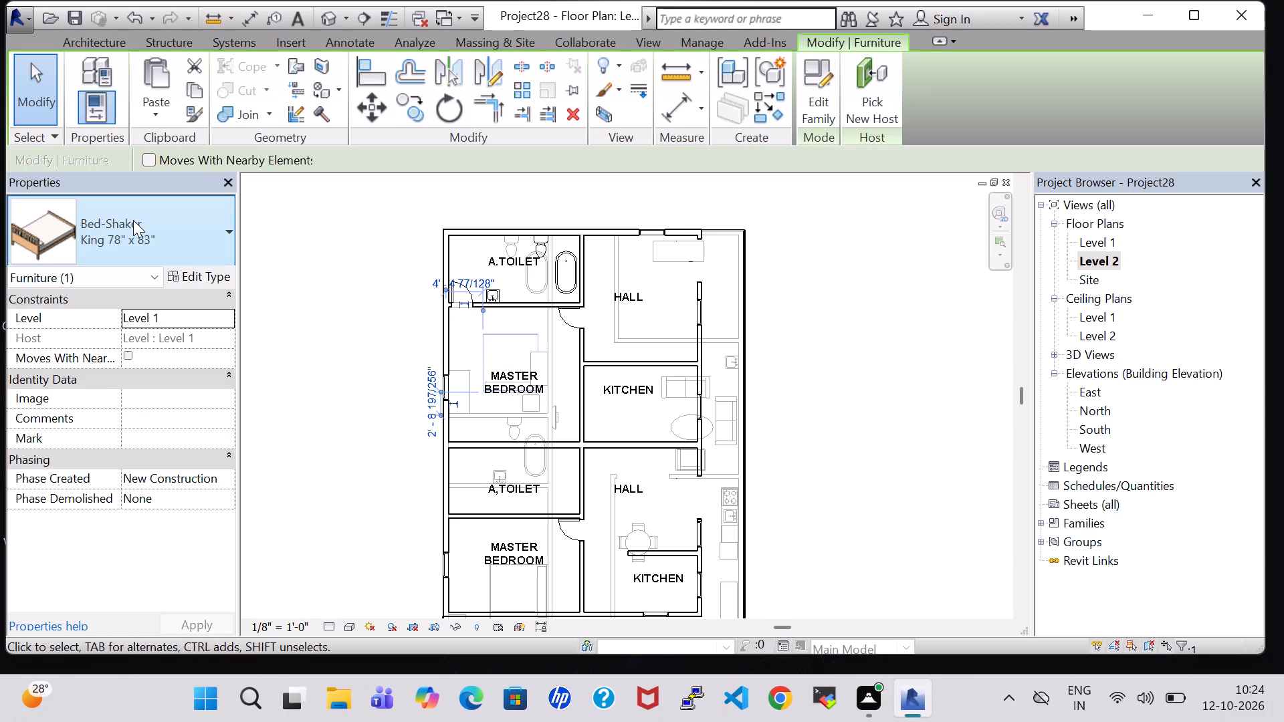
pyautogui.click(122, 399)
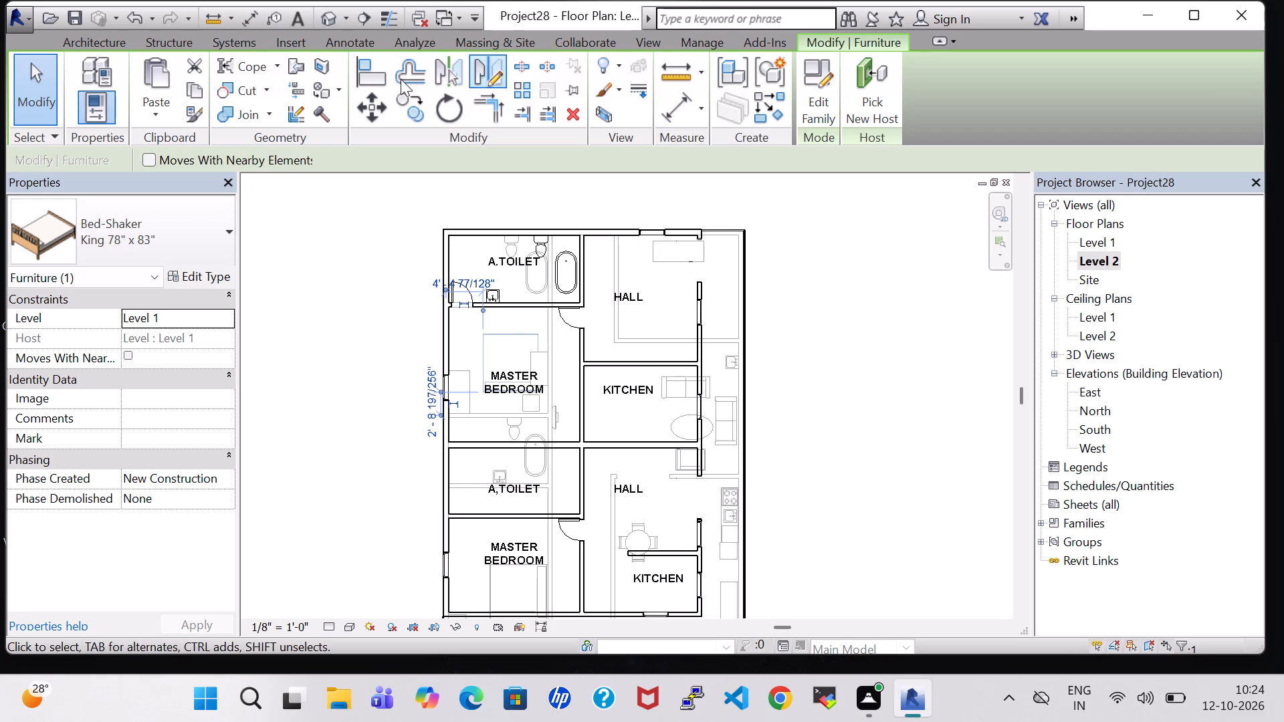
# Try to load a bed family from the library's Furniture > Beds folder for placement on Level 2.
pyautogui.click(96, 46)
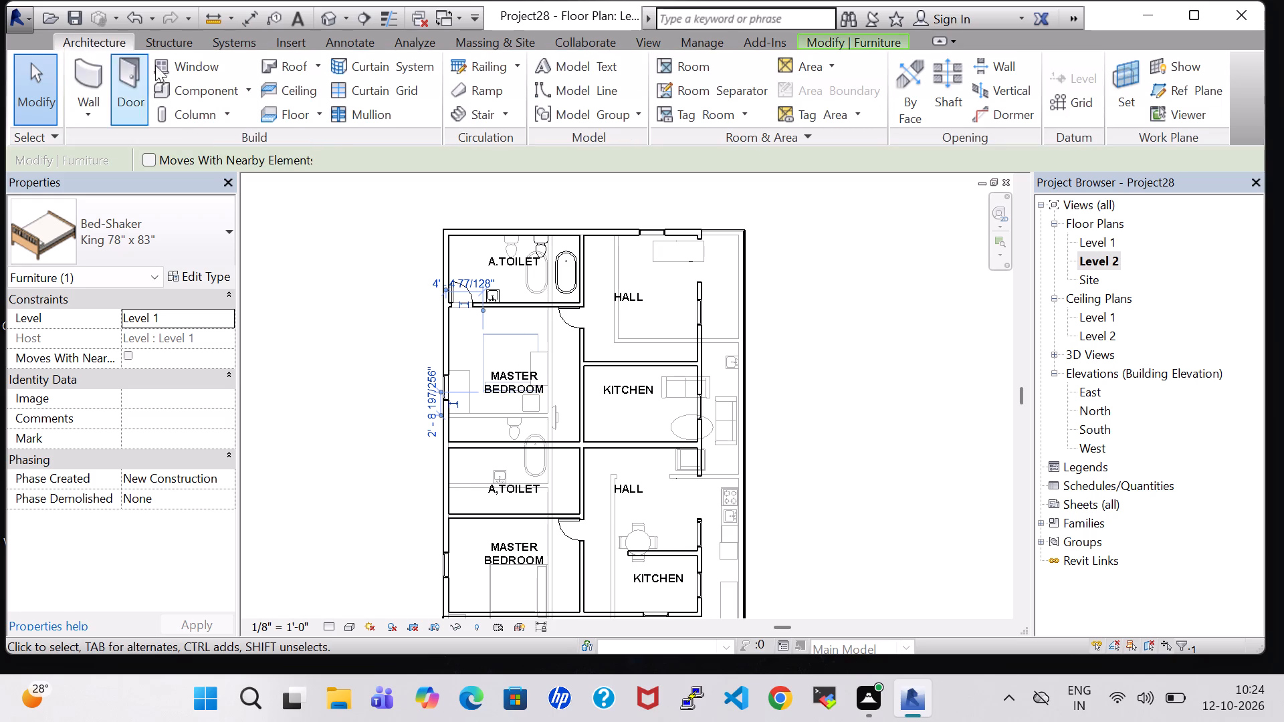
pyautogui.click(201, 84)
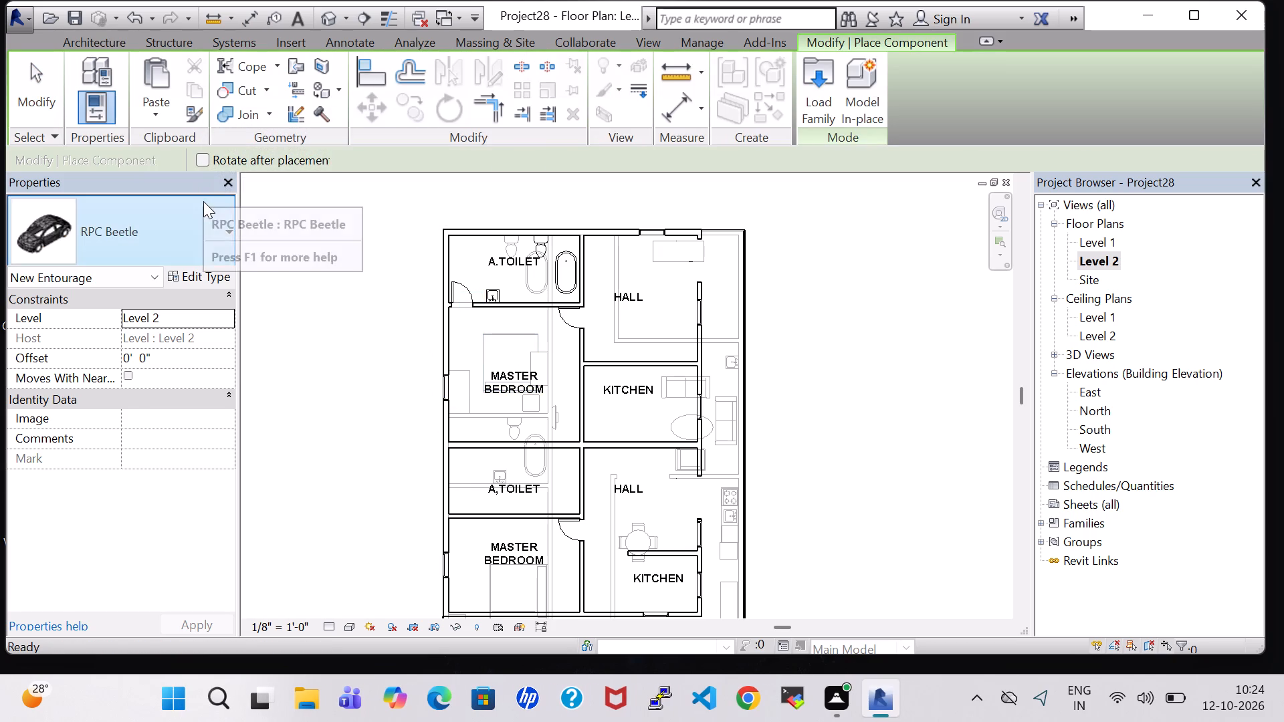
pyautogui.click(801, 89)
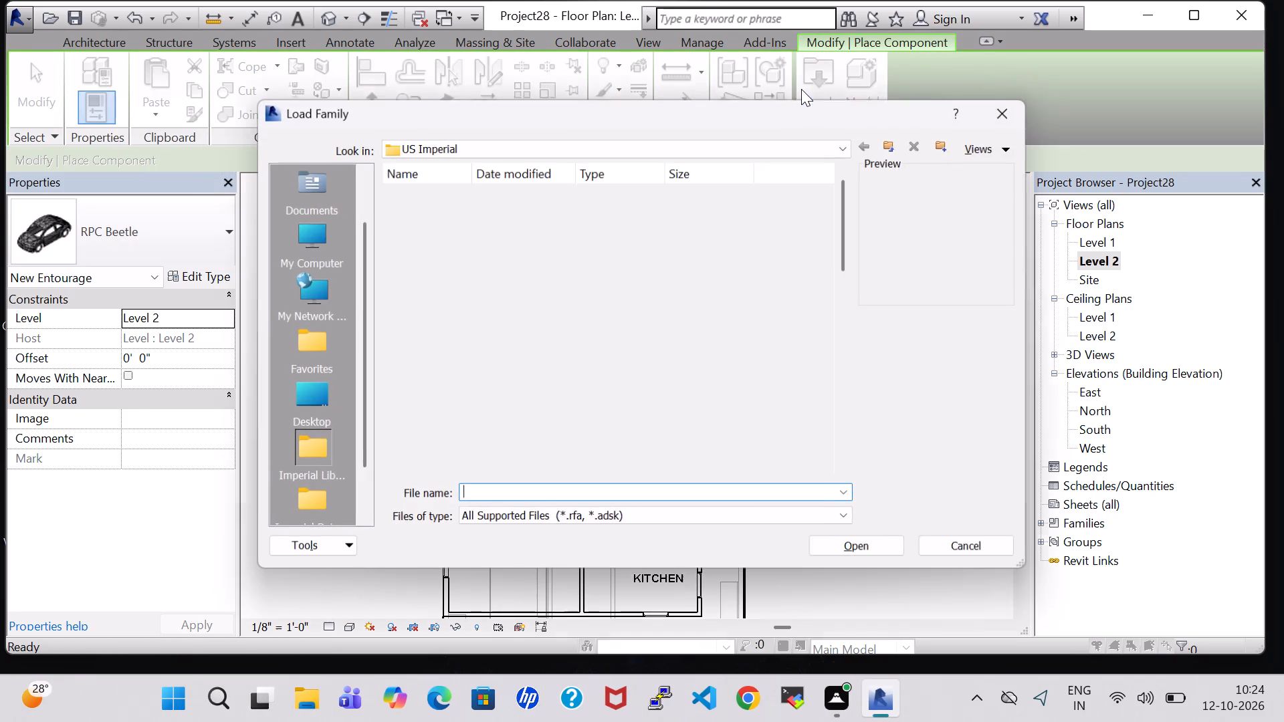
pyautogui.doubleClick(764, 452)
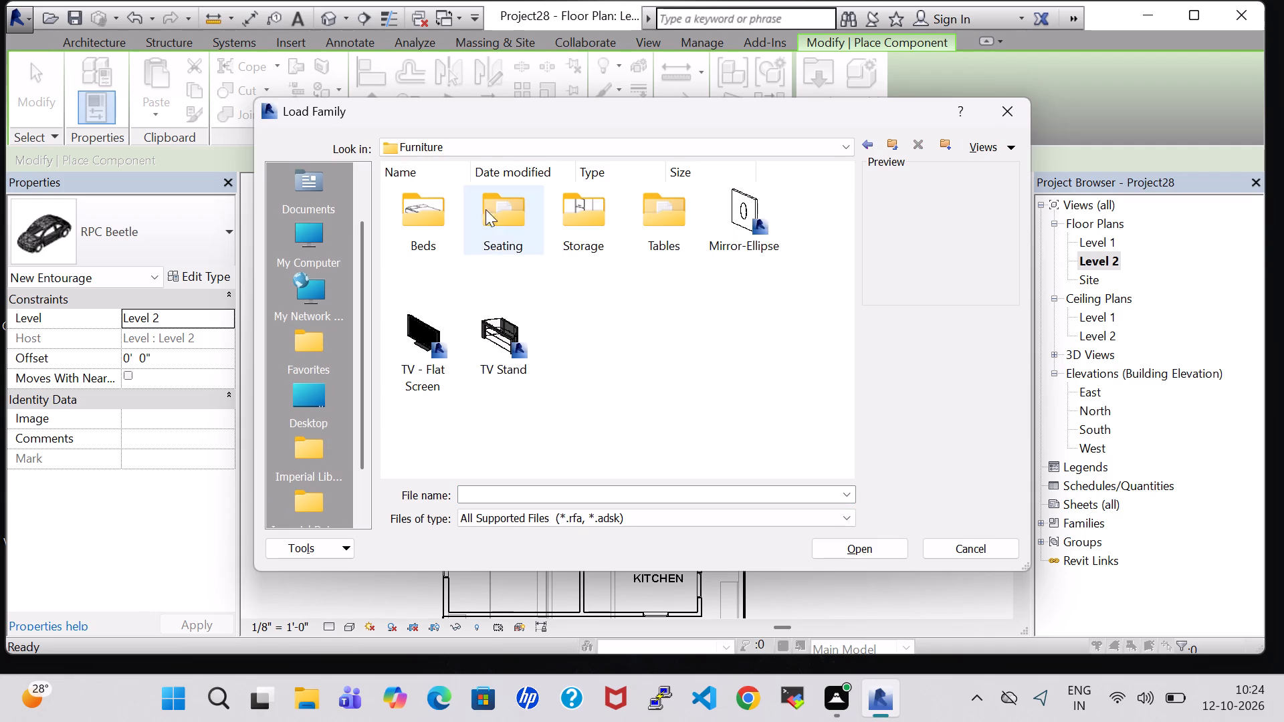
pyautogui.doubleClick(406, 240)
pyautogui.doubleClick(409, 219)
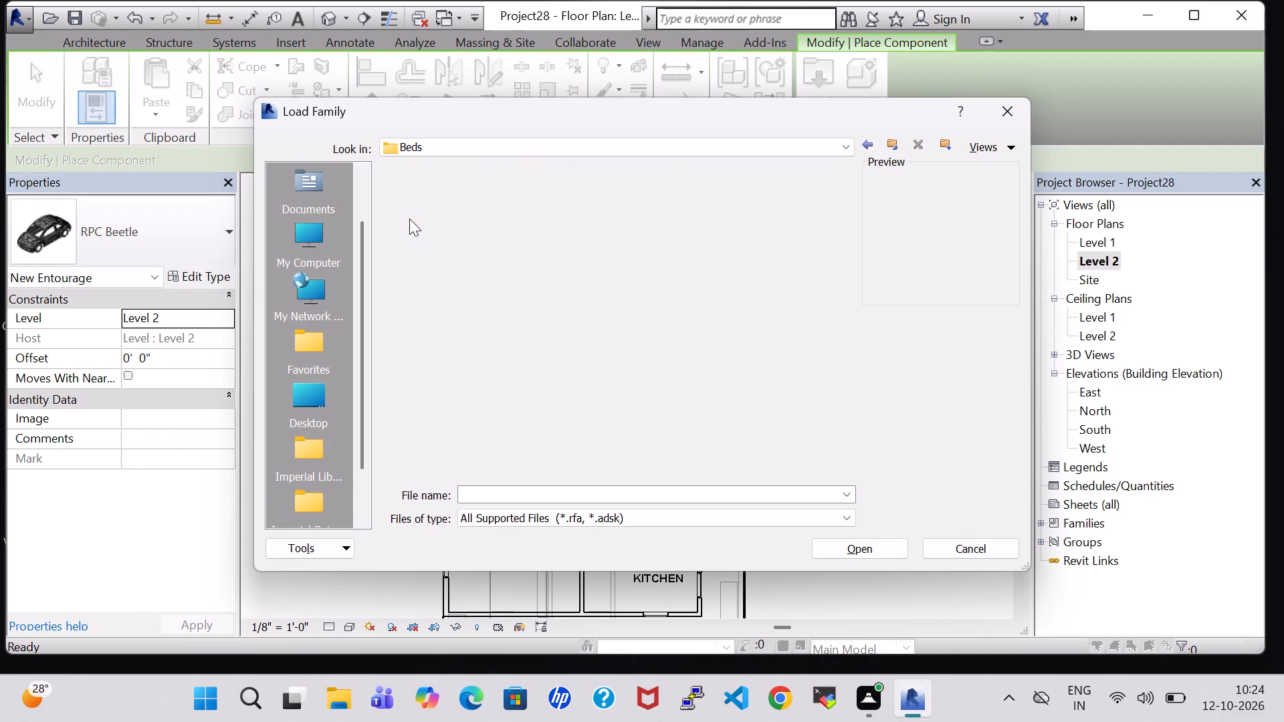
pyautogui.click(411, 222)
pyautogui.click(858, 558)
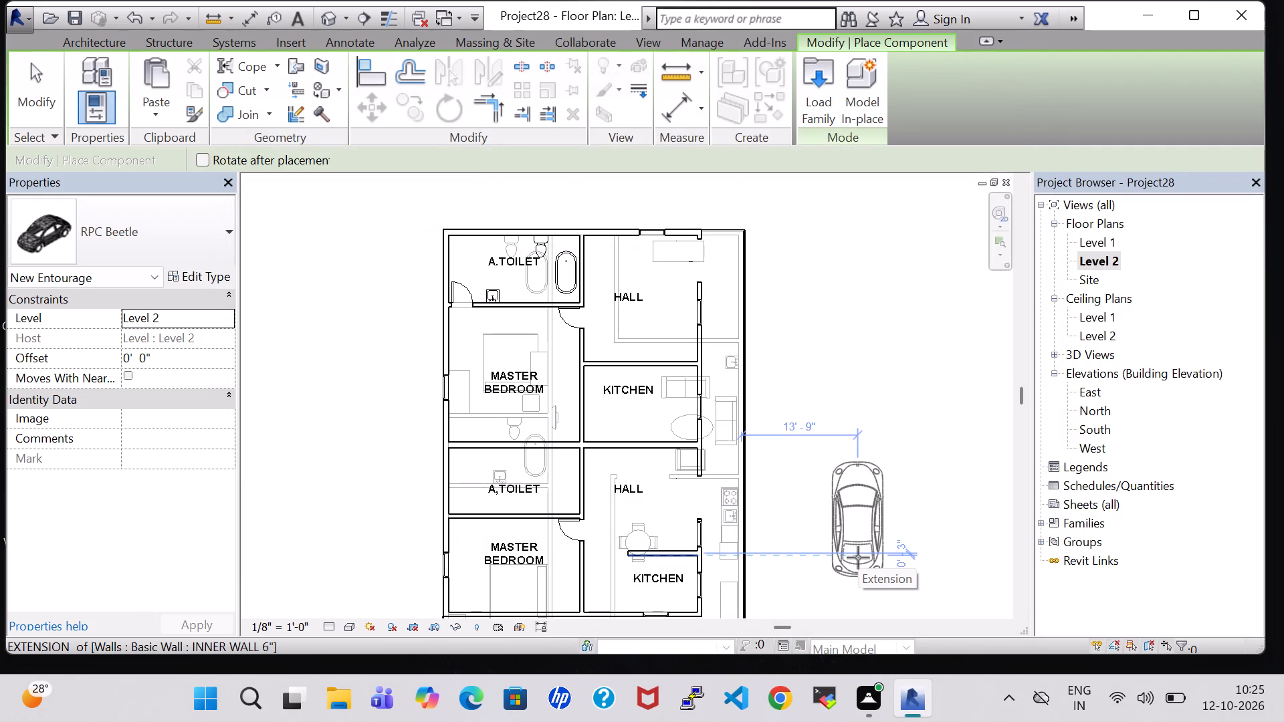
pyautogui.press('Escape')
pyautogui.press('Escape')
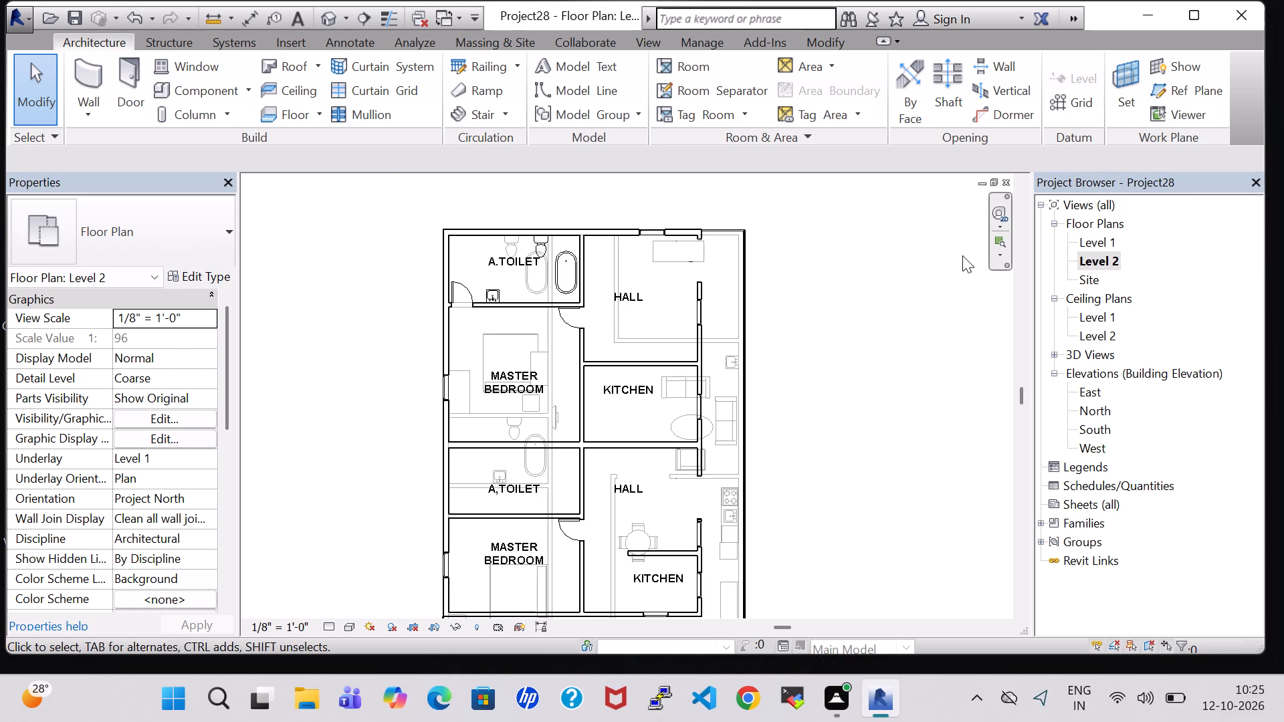
# Copy the Bed-Shaker King 78" x 83" from the KIDS BEDROOM on Level 1 and paste it aligned to Level 2.
pyautogui.doubleClick(1103, 246)
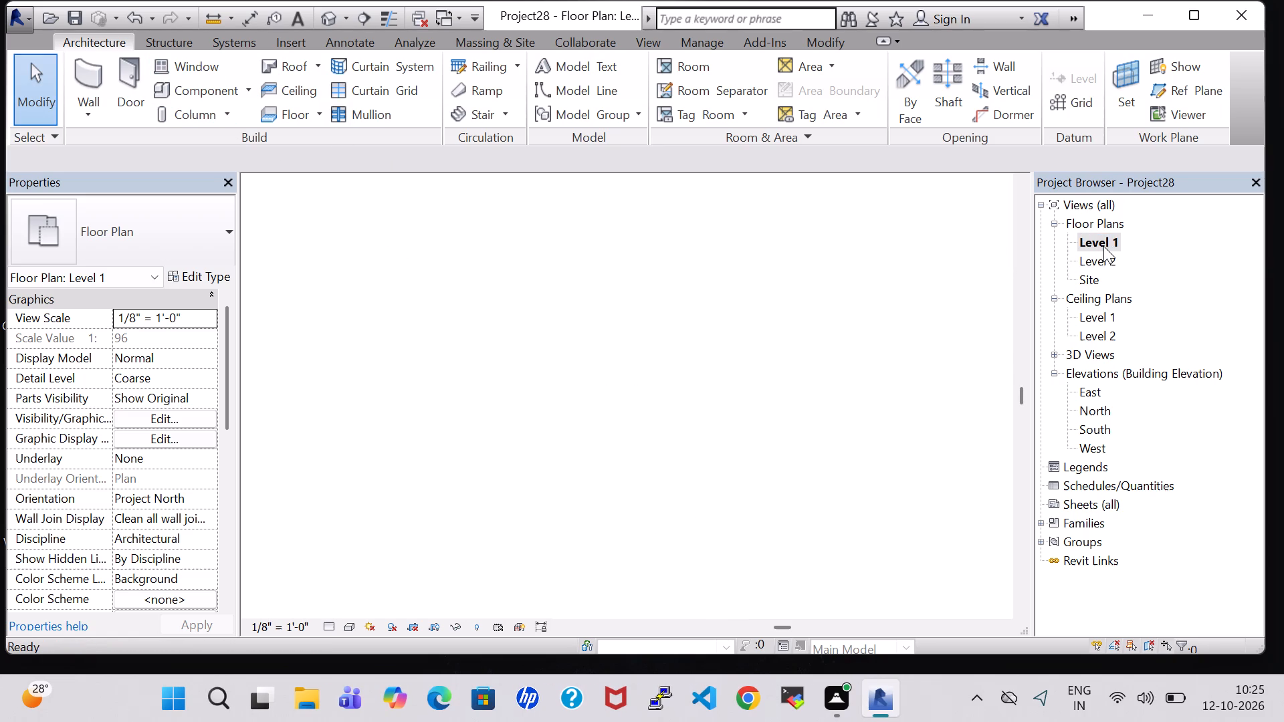
pyautogui.click(667, 441)
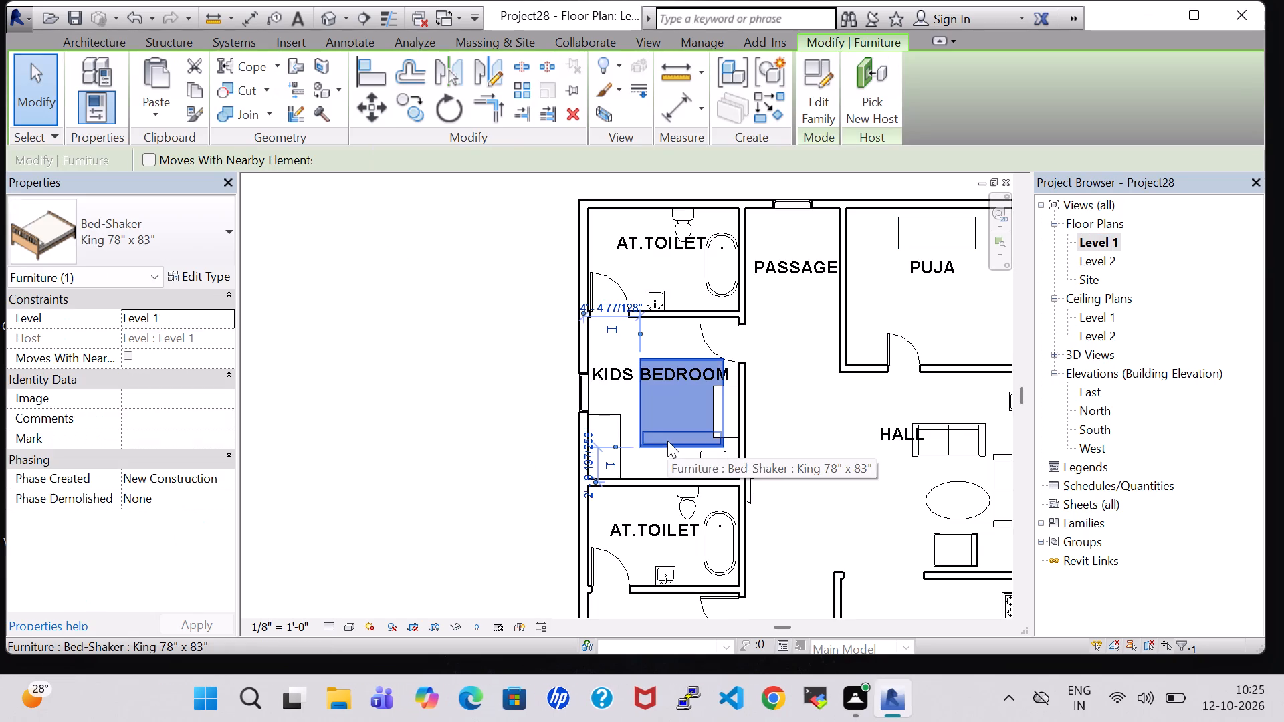
pyautogui.click(198, 90)
pyautogui.click(163, 90)
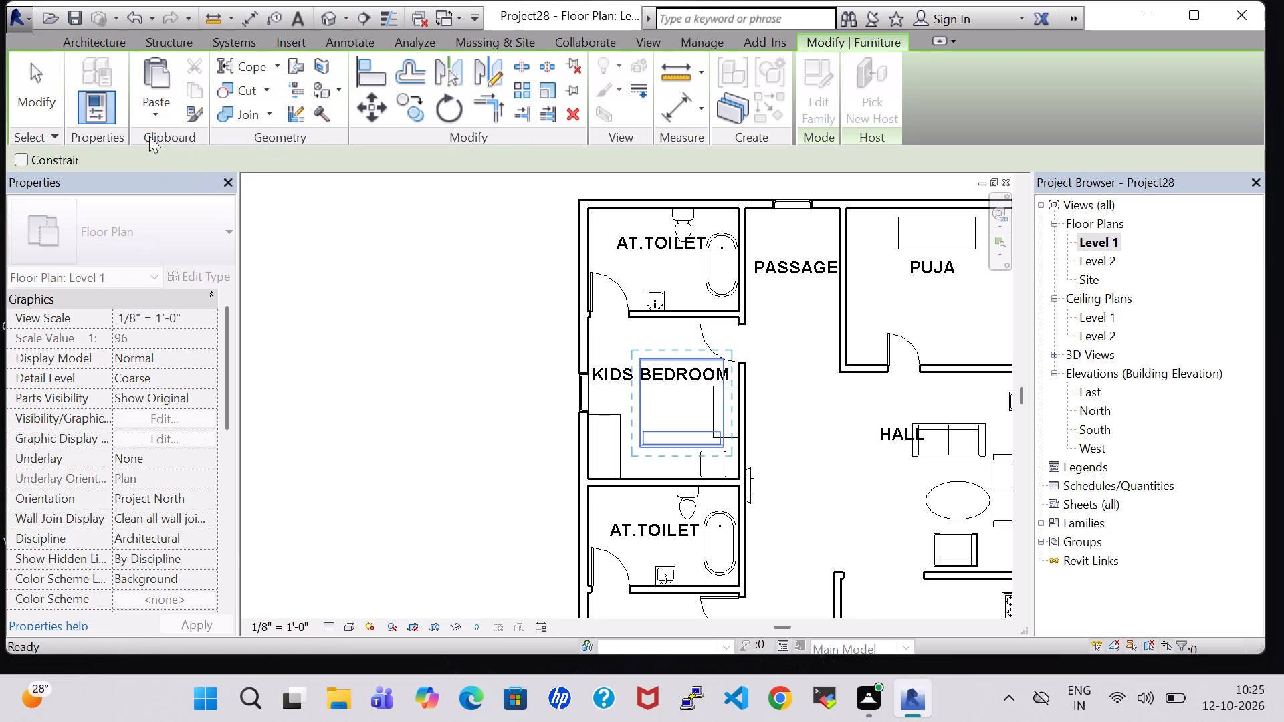
pyautogui.click(142, 116)
pyautogui.click(255, 204)
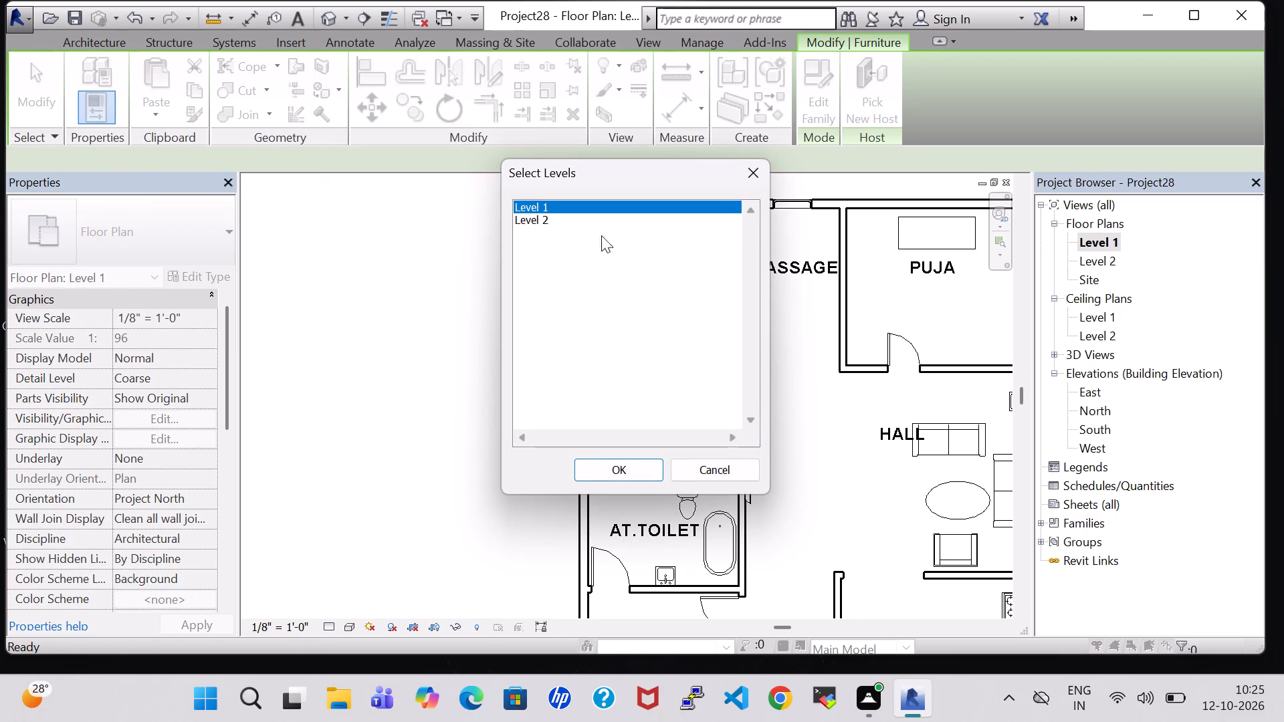
pyautogui.click(562, 212)
pyautogui.click(562, 214)
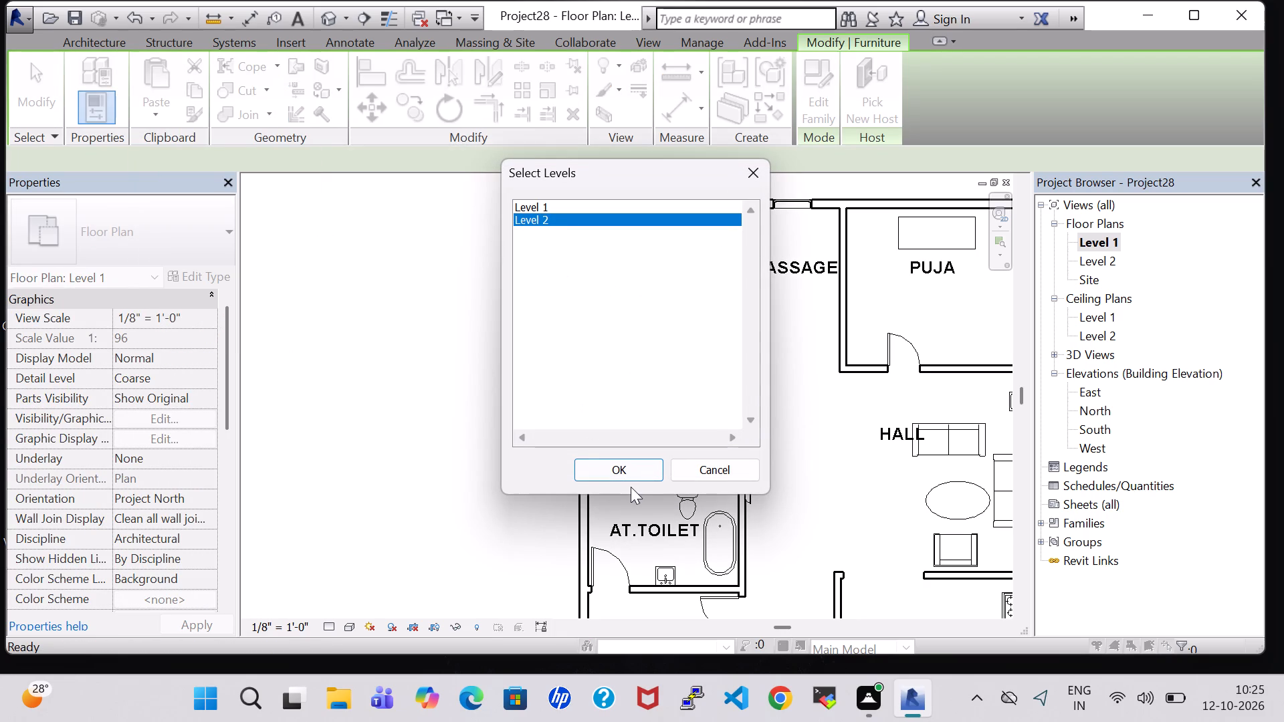
pyautogui.click(622, 459)
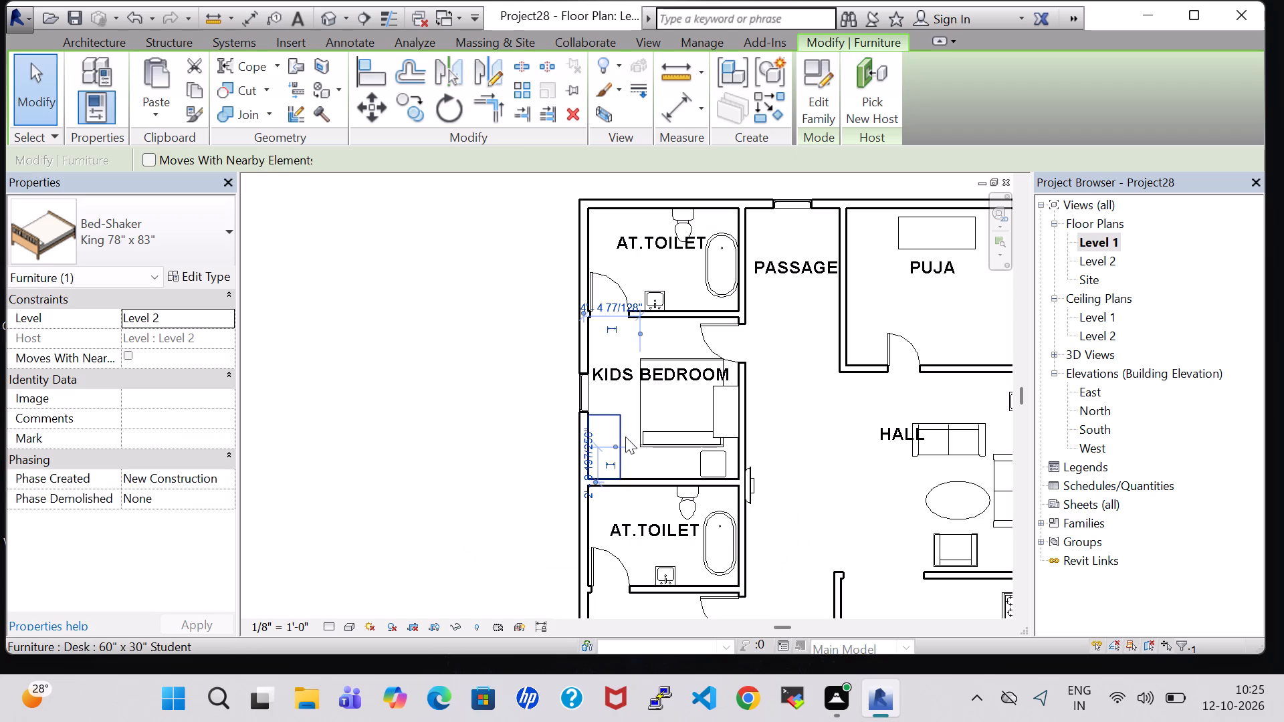
# Copy the 60" x 30" Student Desk from the KIDS BEDROOM on Level 1 and paste it aligned to Level 2.
pyautogui.click(625, 437)
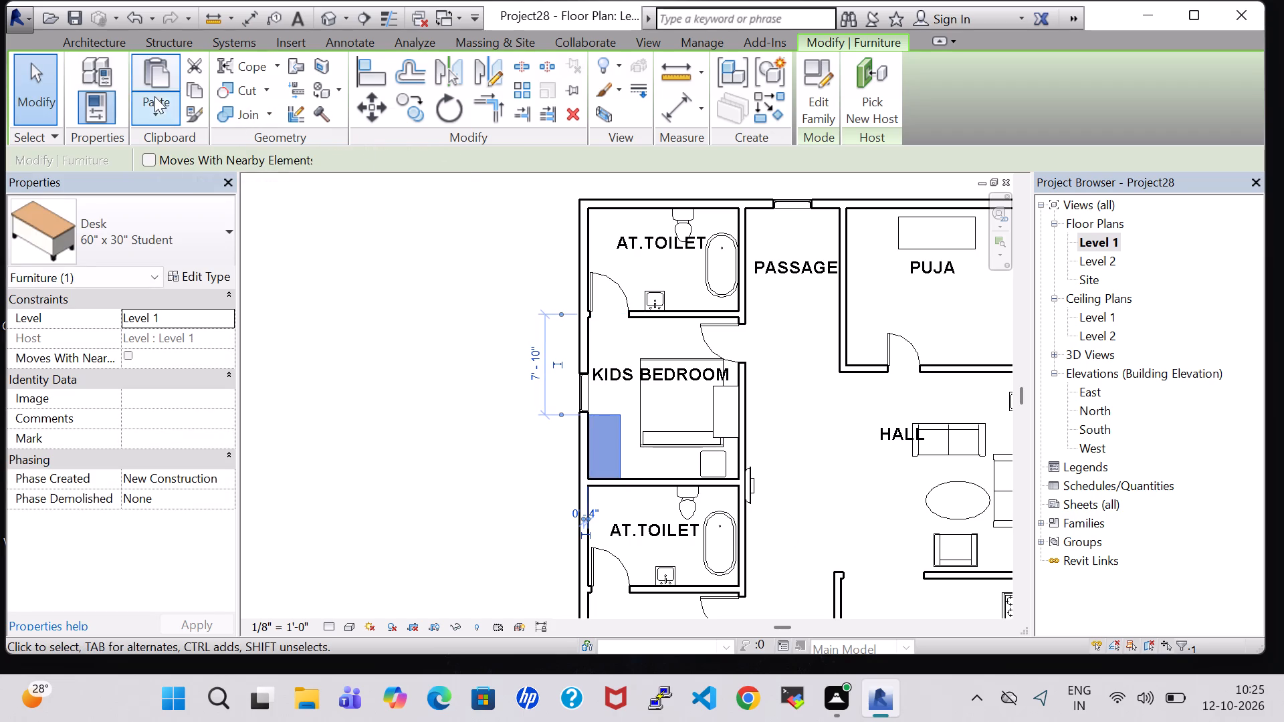
pyautogui.click(189, 90)
pyautogui.click(173, 96)
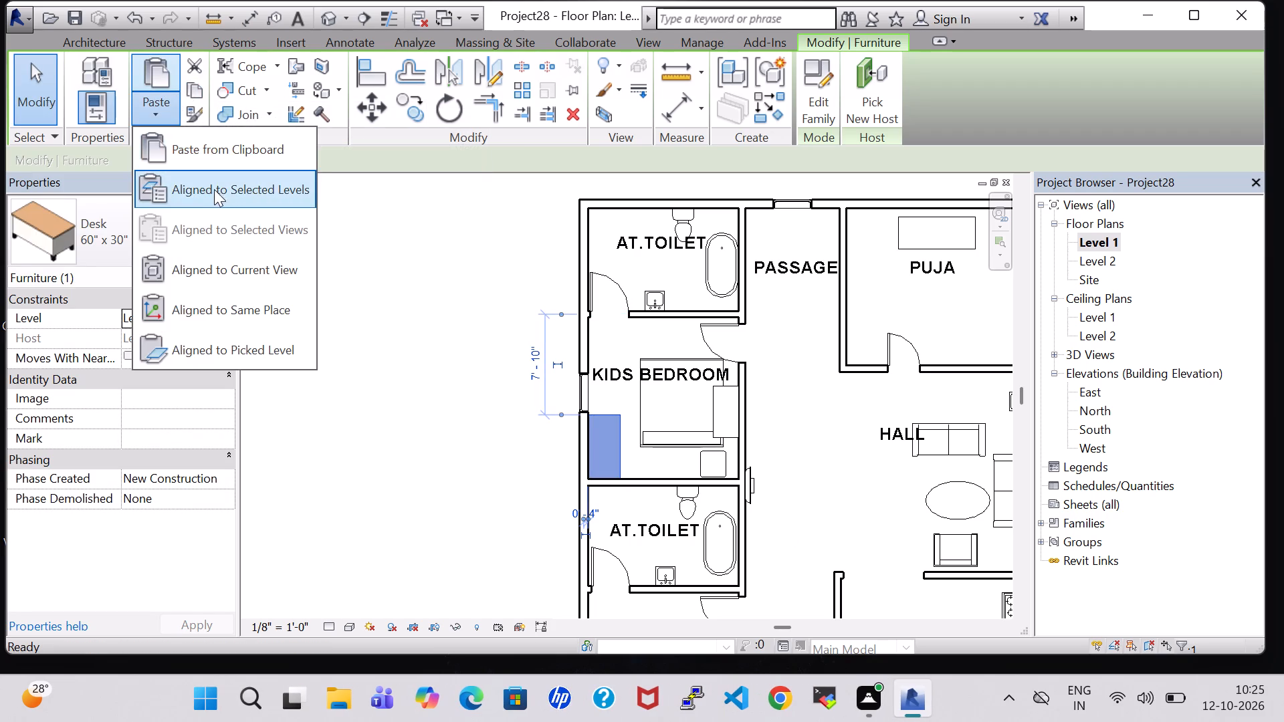
pyautogui.click(219, 197)
pyautogui.click(589, 228)
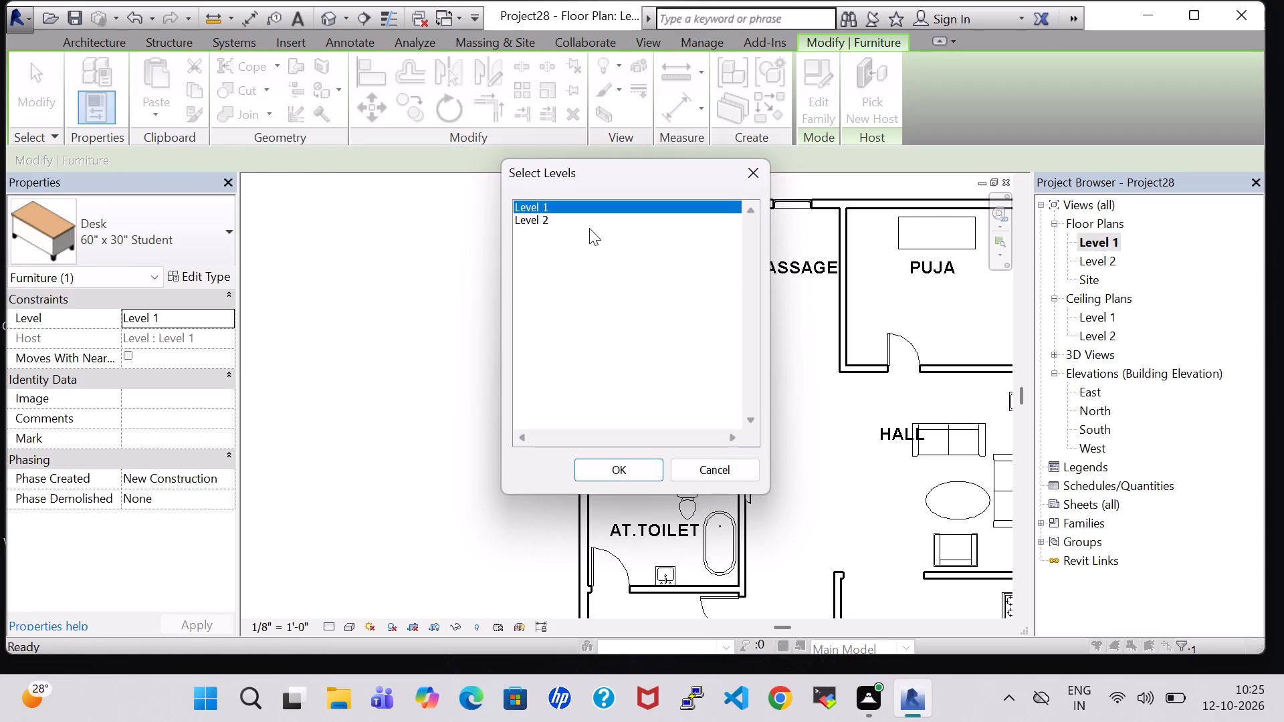
pyautogui.click(532, 222)
pyautogui.click(621, 474)
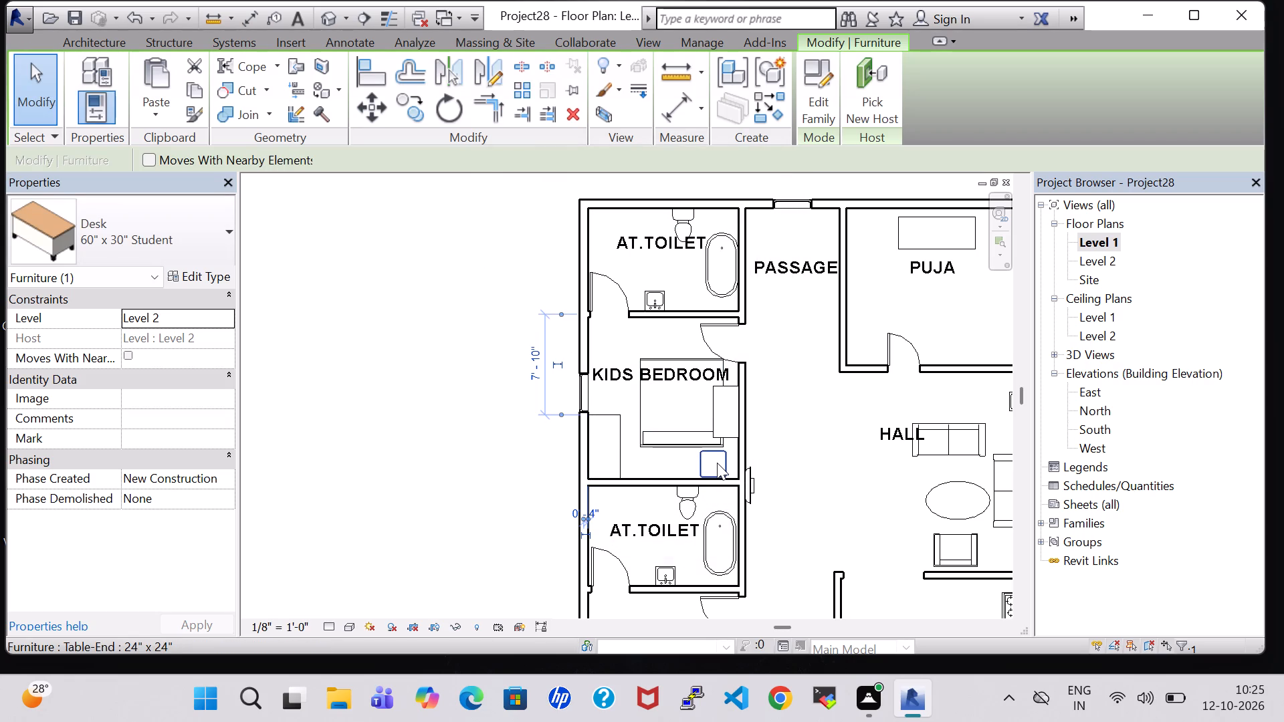
# Copy the 24" x 24" Table-End from the KIDS BEDROOM on Level 1 and paste it aligned to Level 2.
pyautogui.click(717, 463)
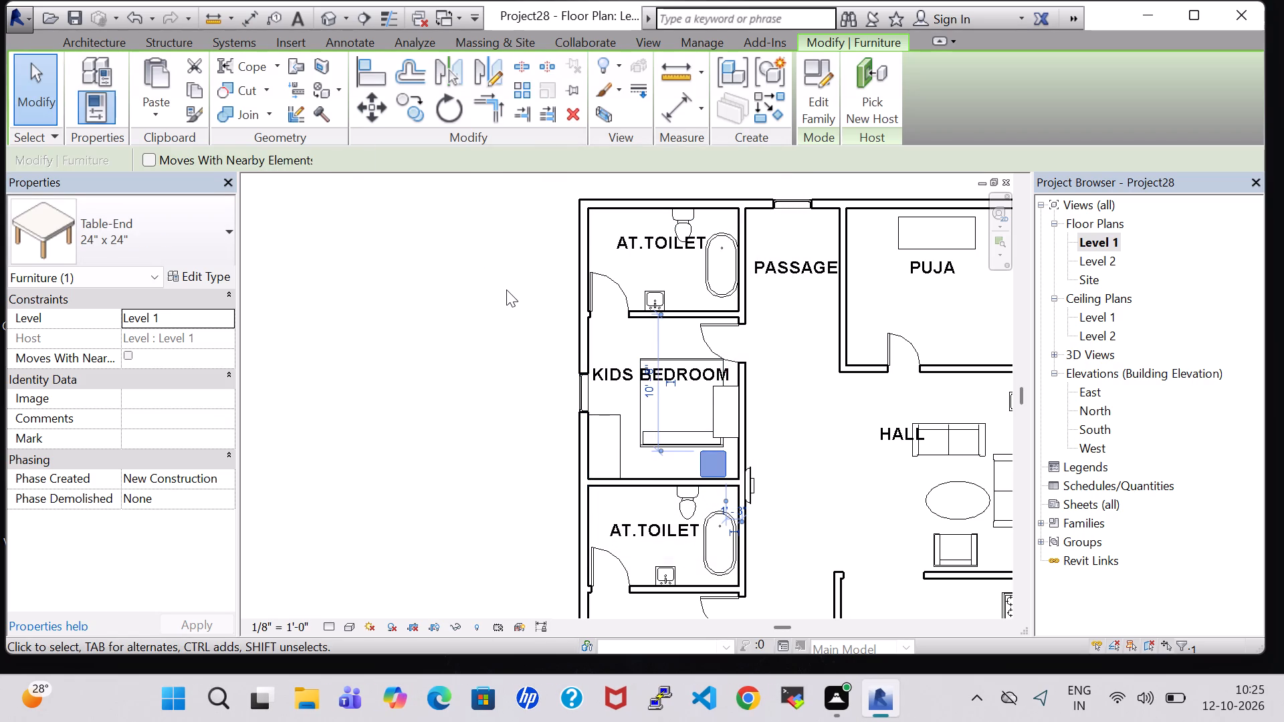
pyautogui.click(191, 99)
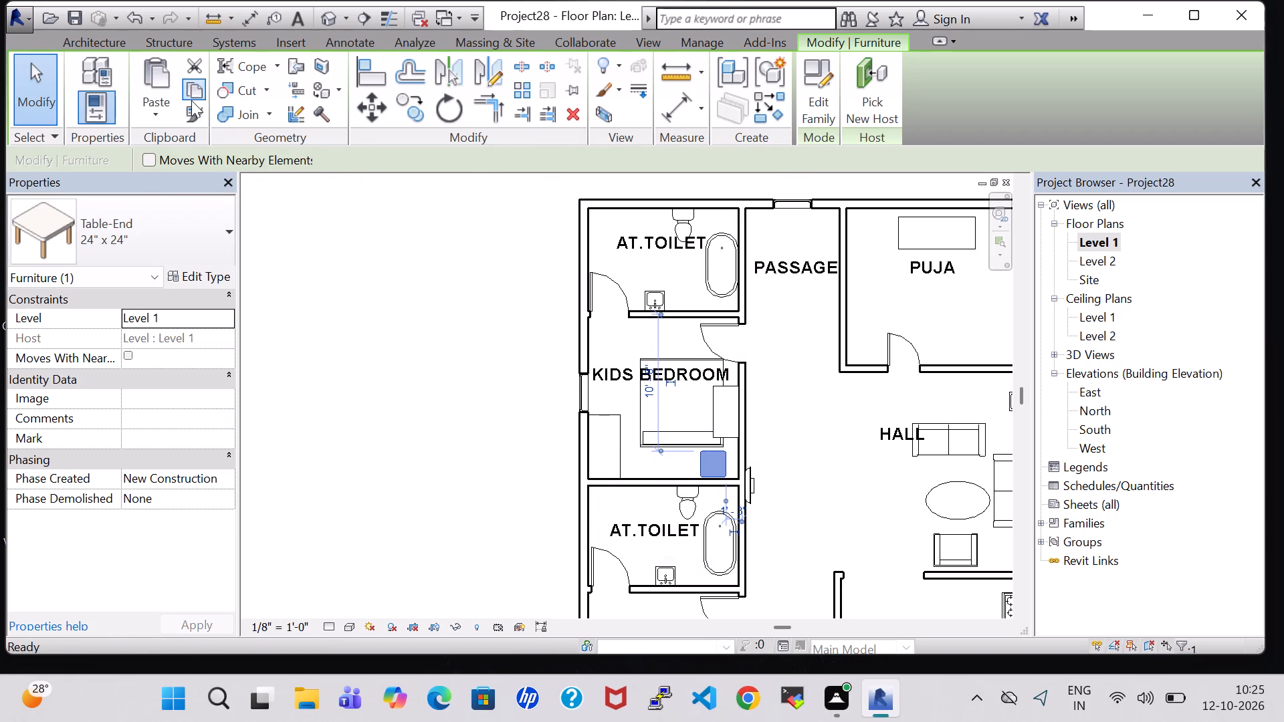
pyautogui.click(153, 108)
pyautogui.click(221, 183)
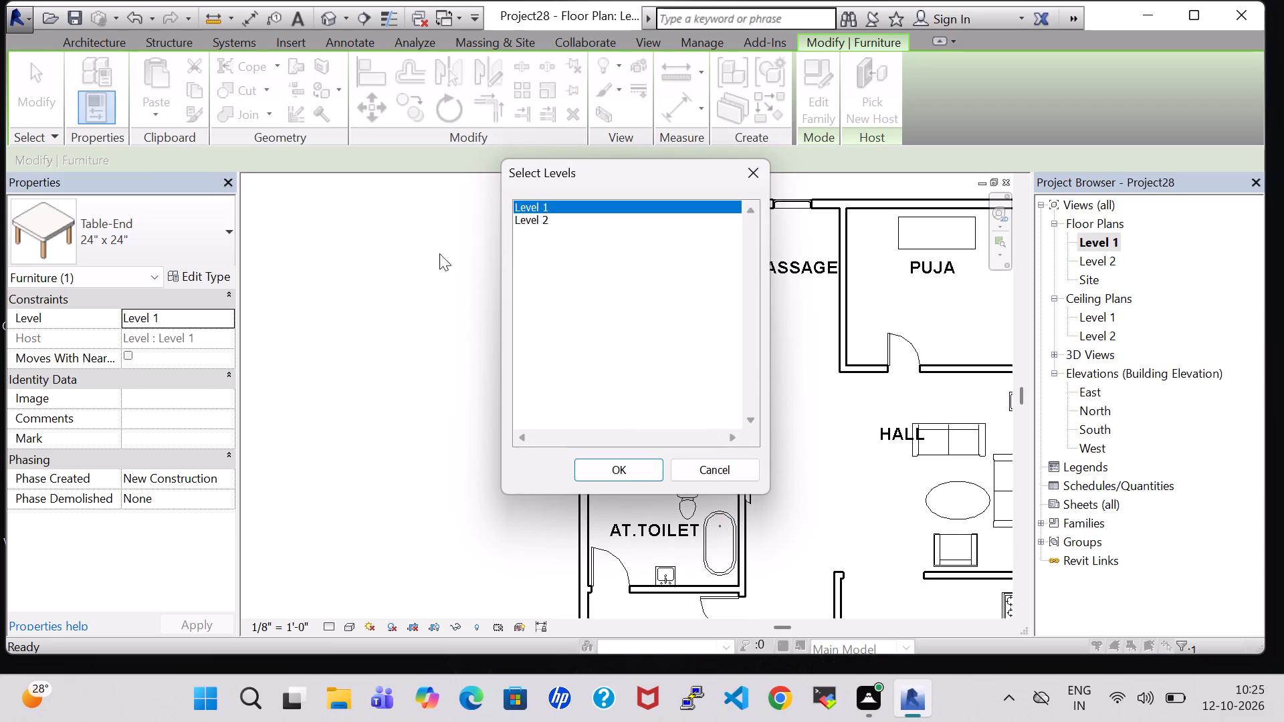
pyautogui.click(562, 224)
pyautogui.click(630, 473)
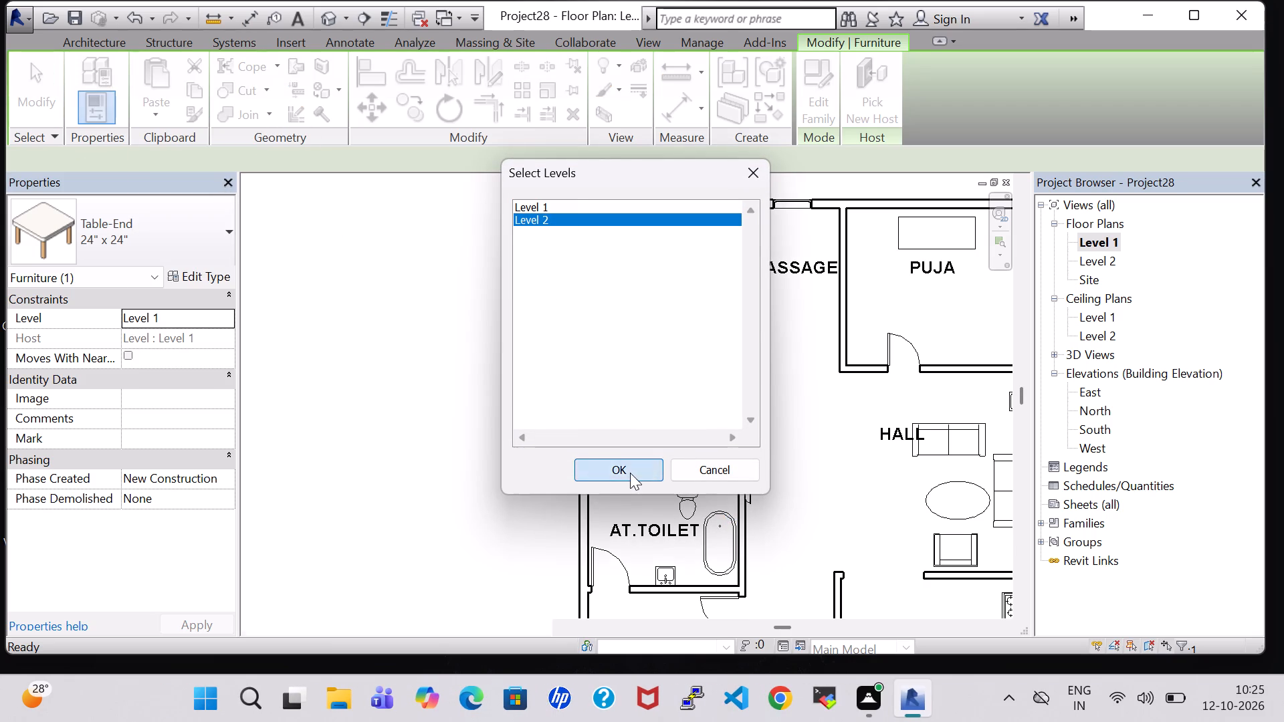
# Copy the 48" x 72" x 24" Dresser from the KIDS BEDROOM on Level 1, paste it aligned to Level 2, and check the Level 2 plan.
pyautogui.click(718, 424)
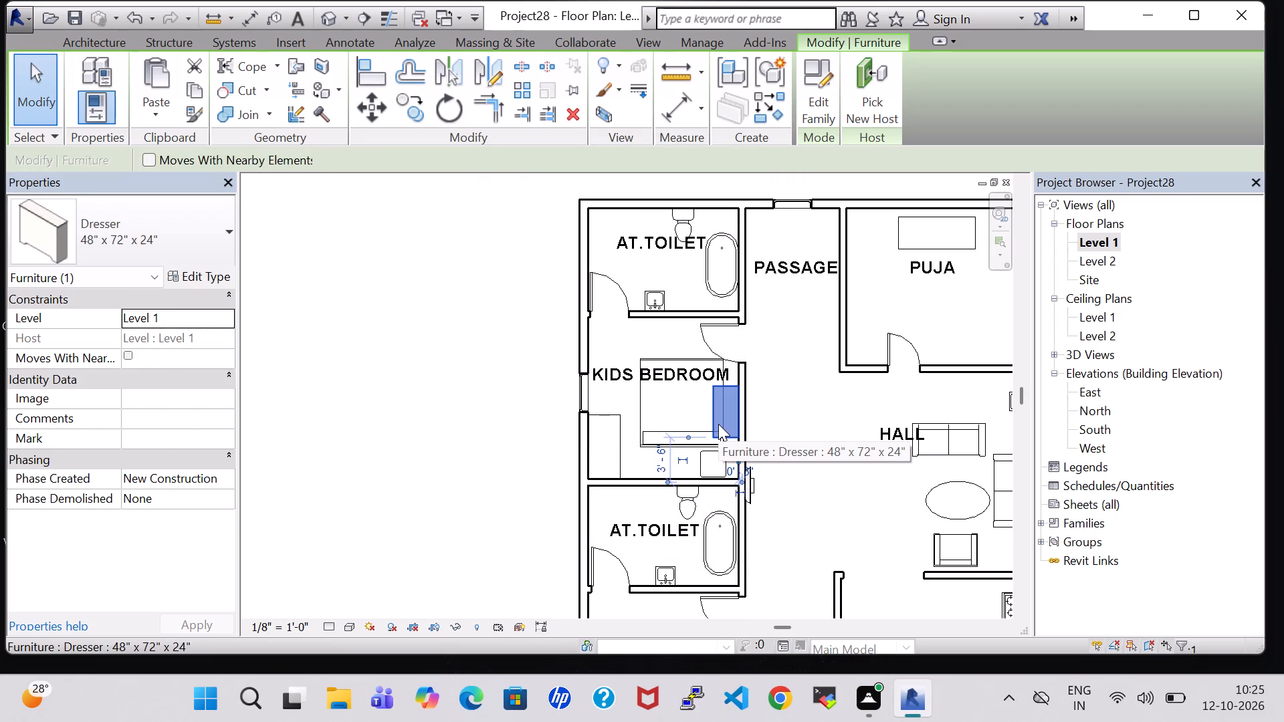
pyautogui.click(193, 92)
pyautogui.click(150, 94)
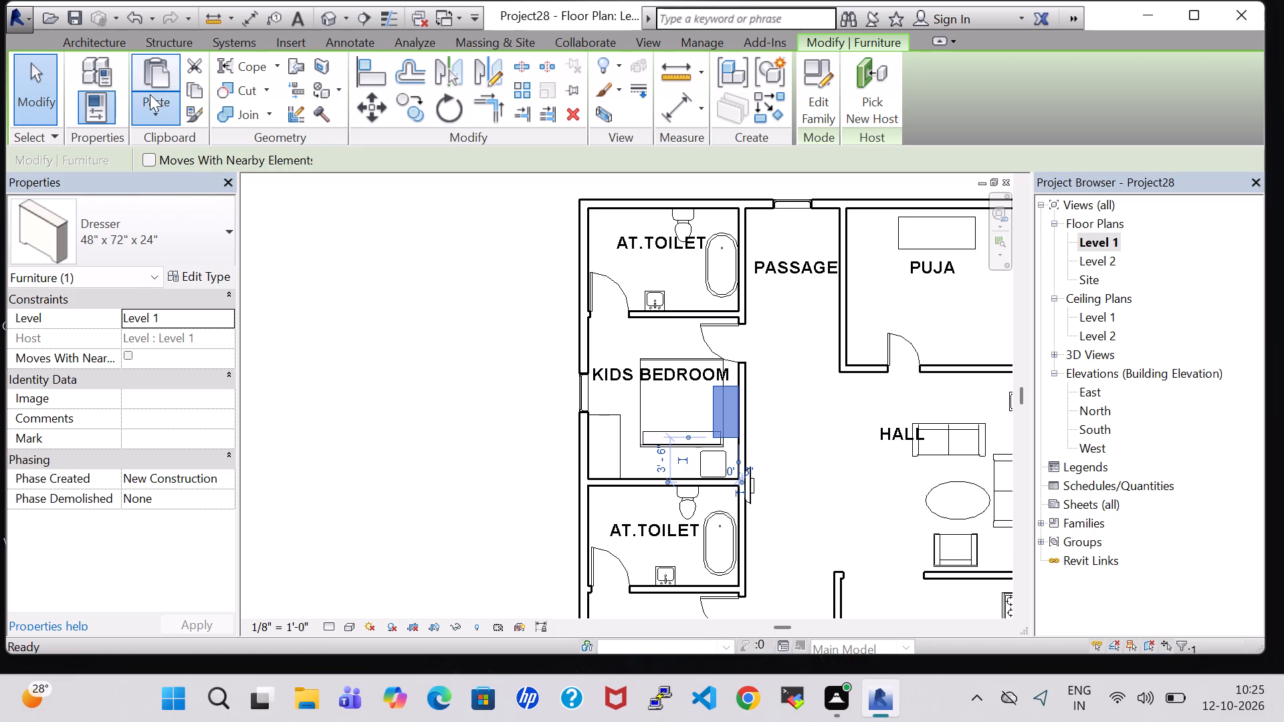
pyautogui.click(219, 180)
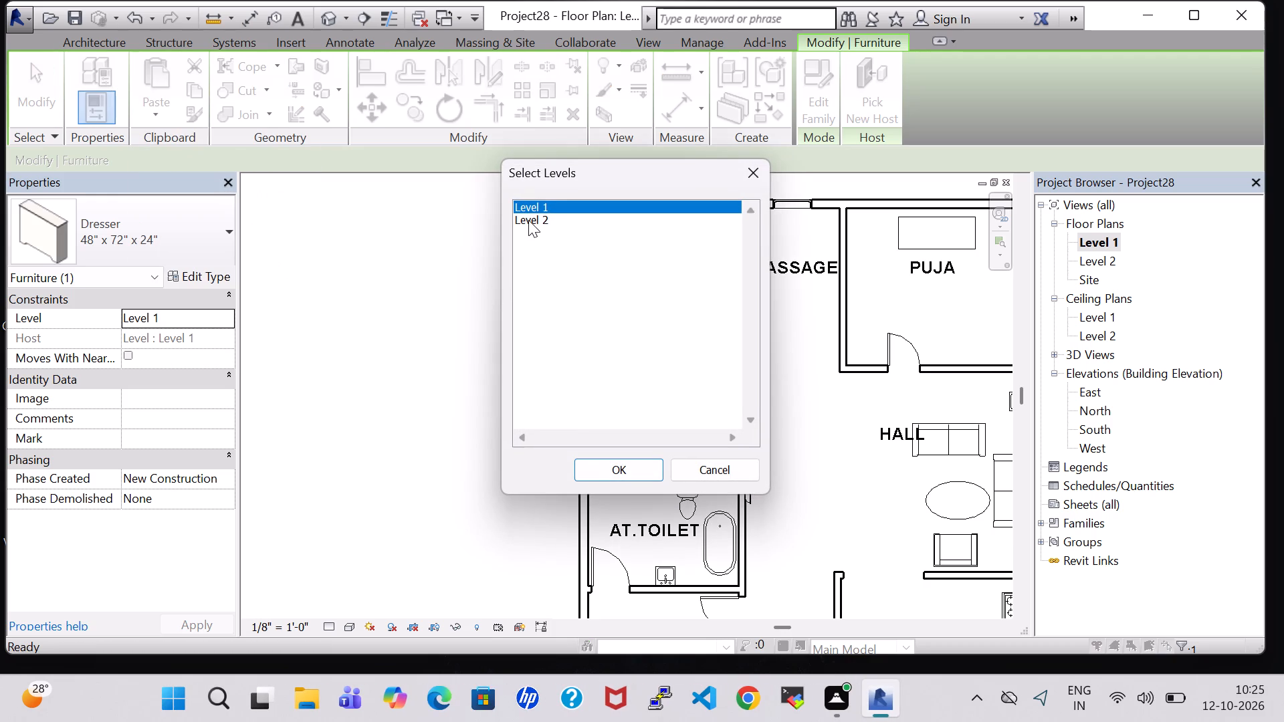
pyautogui.click(528, 220)
pyautogui.click(651, 470)
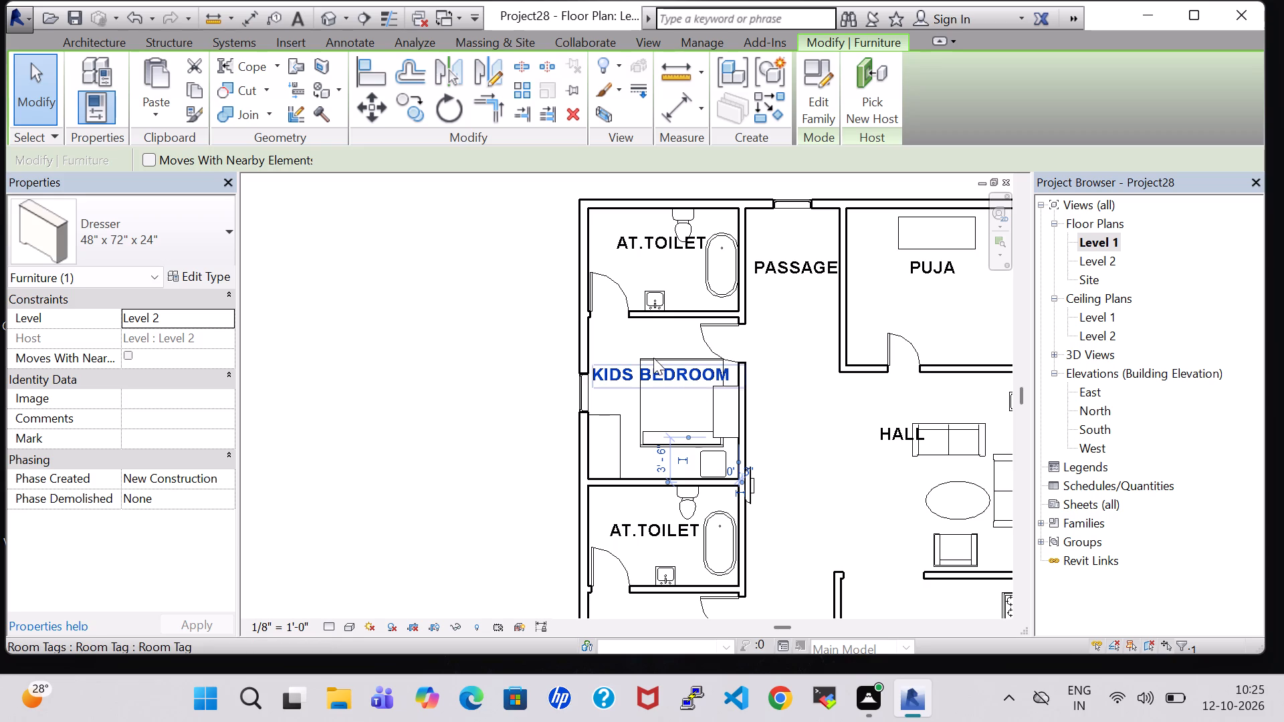
pyautogui.doubleClick(1104, 261)
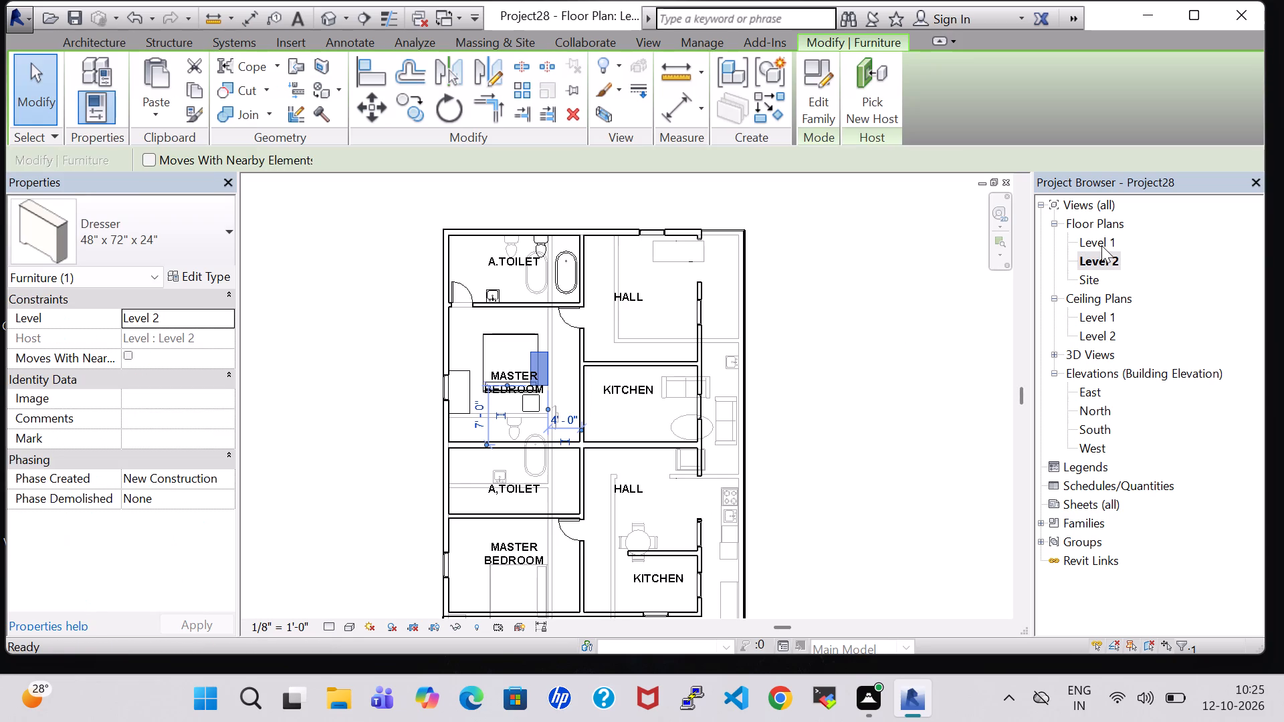
# Nudge the Level 1 KIDS BEDROOM's king bed clear of the dresser, to about 3'-5" from the outer wall and 5" from the lower AT.TOILET wall.
pyautogui.doubleClick(1101, 245)
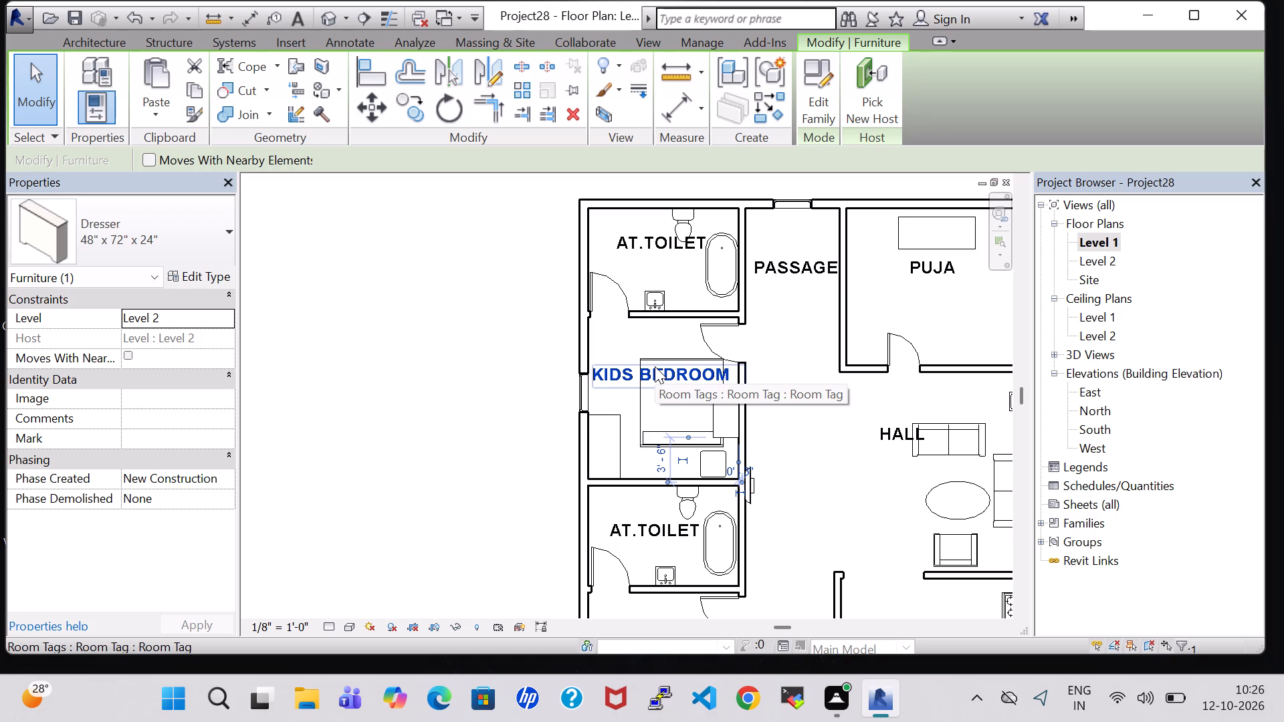
pyautogui.click(655, 366)
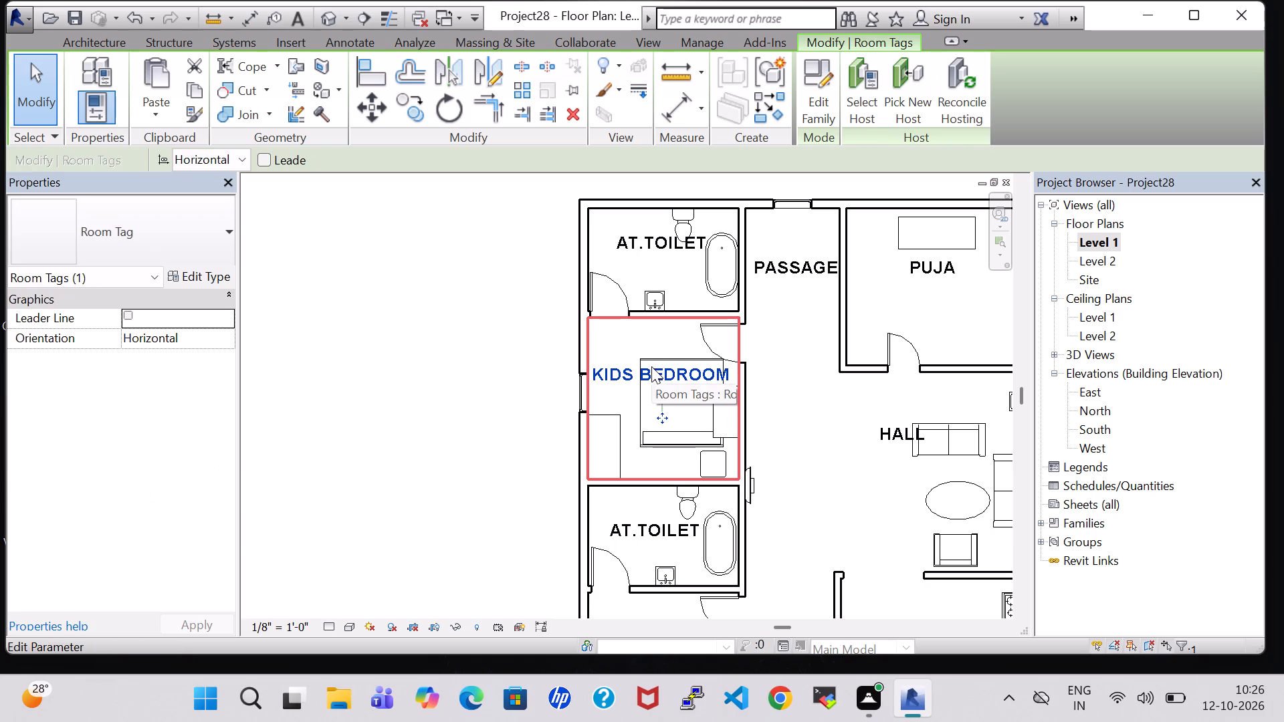
pyautogui.click(643, 408)
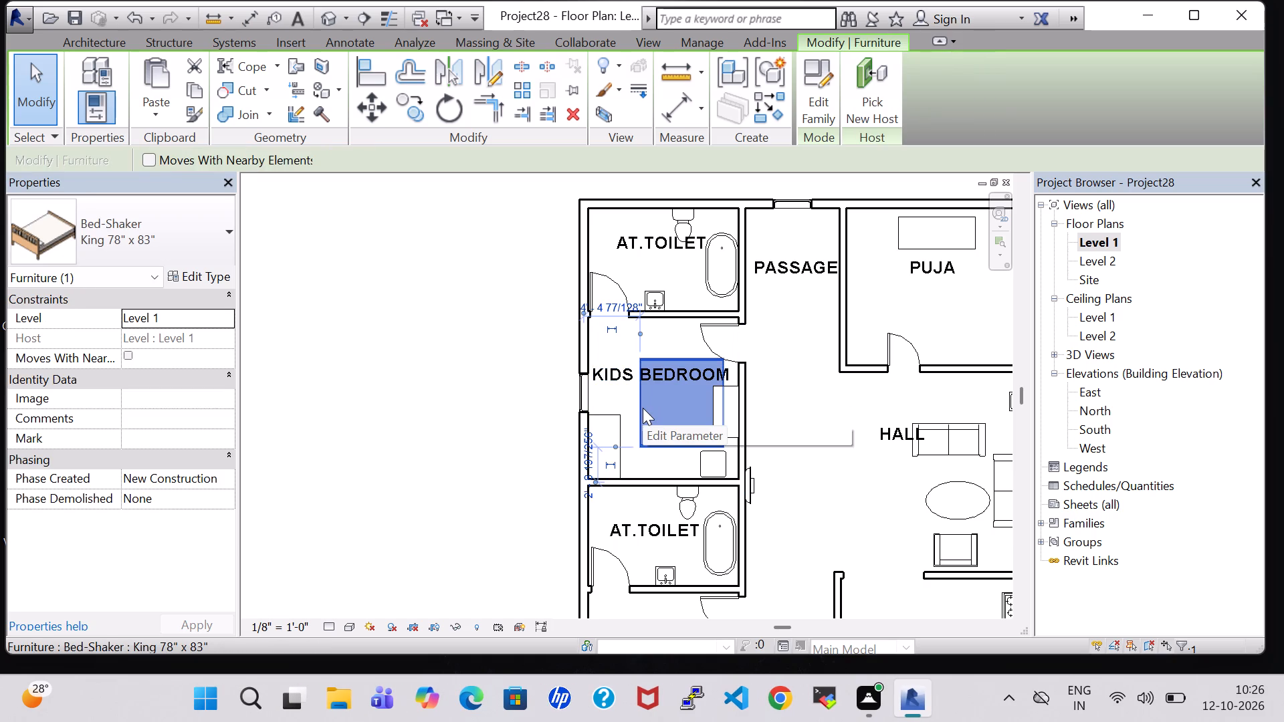
pyautogui.press('Left')
pyautogui.press('Left')
pyautogui.press('Left')
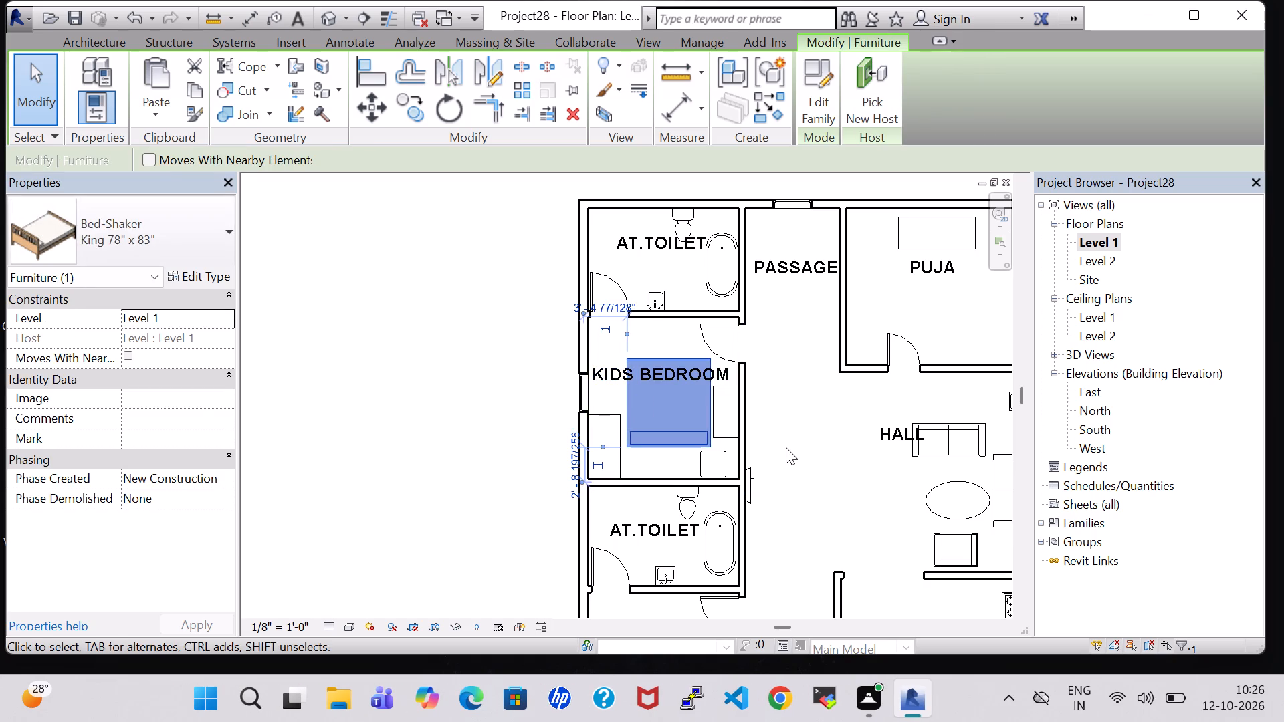
pyautogui.press('Down')
pyautogui.press('Down')
pyautogui.press('Down')
pyautogui.press('Down')
pyautogui.press('Down')
pyautogui.press('Down')
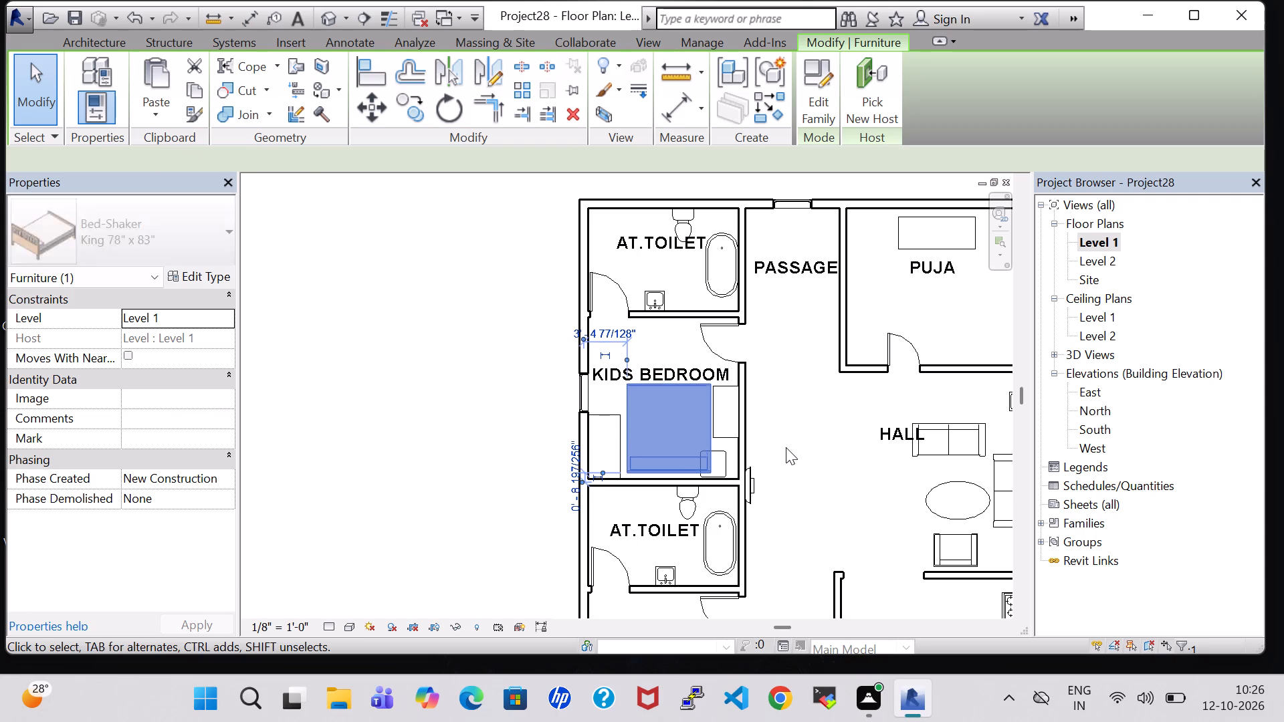
pyautogui.press('Left')
pyautogui.press('Down')
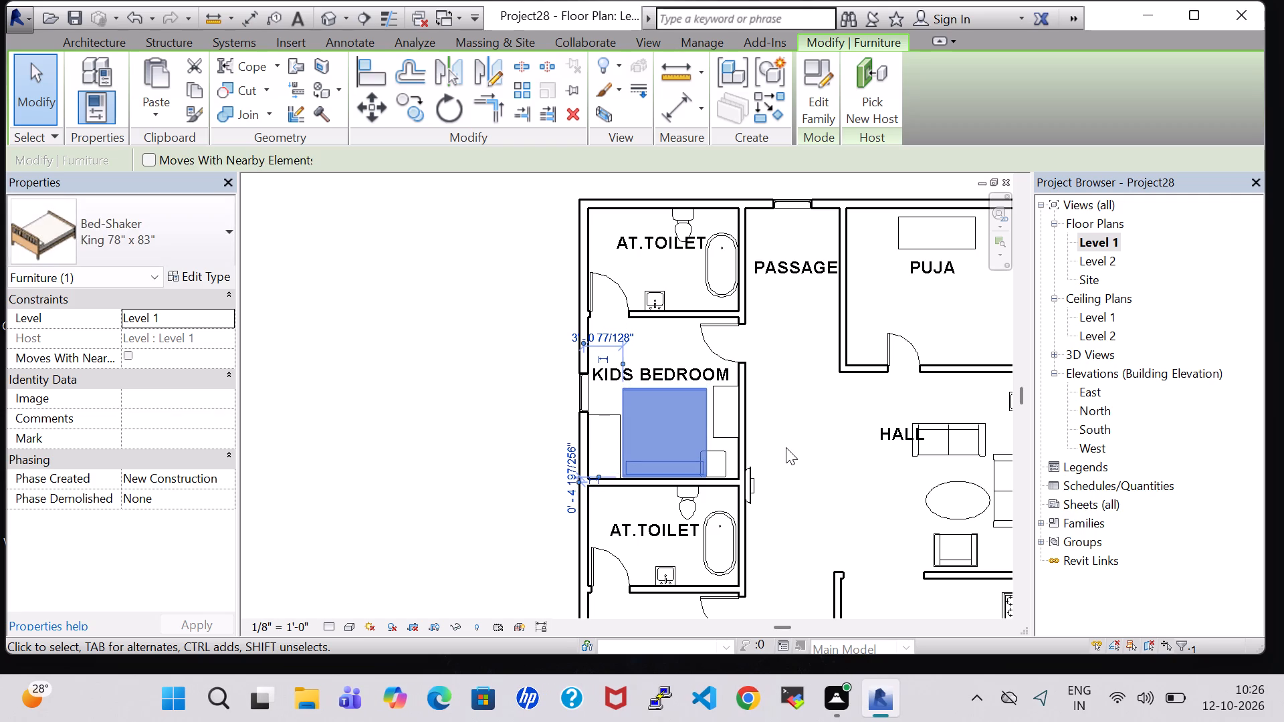
pyautogui.press('Right')
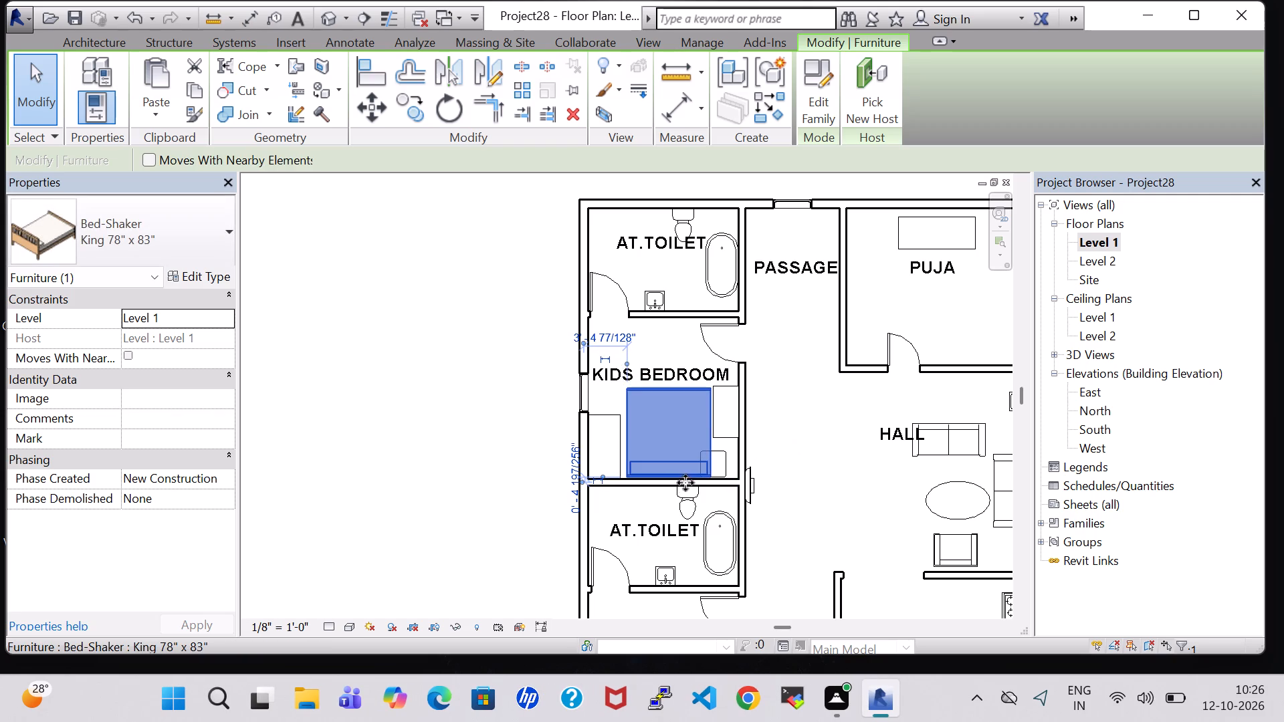
# Nudge the end table in the Level 1 KIDS BEDROOM clear of the bed, toward the HALL-side wall in line with the dresser.
pyautogui.click(724, 463)
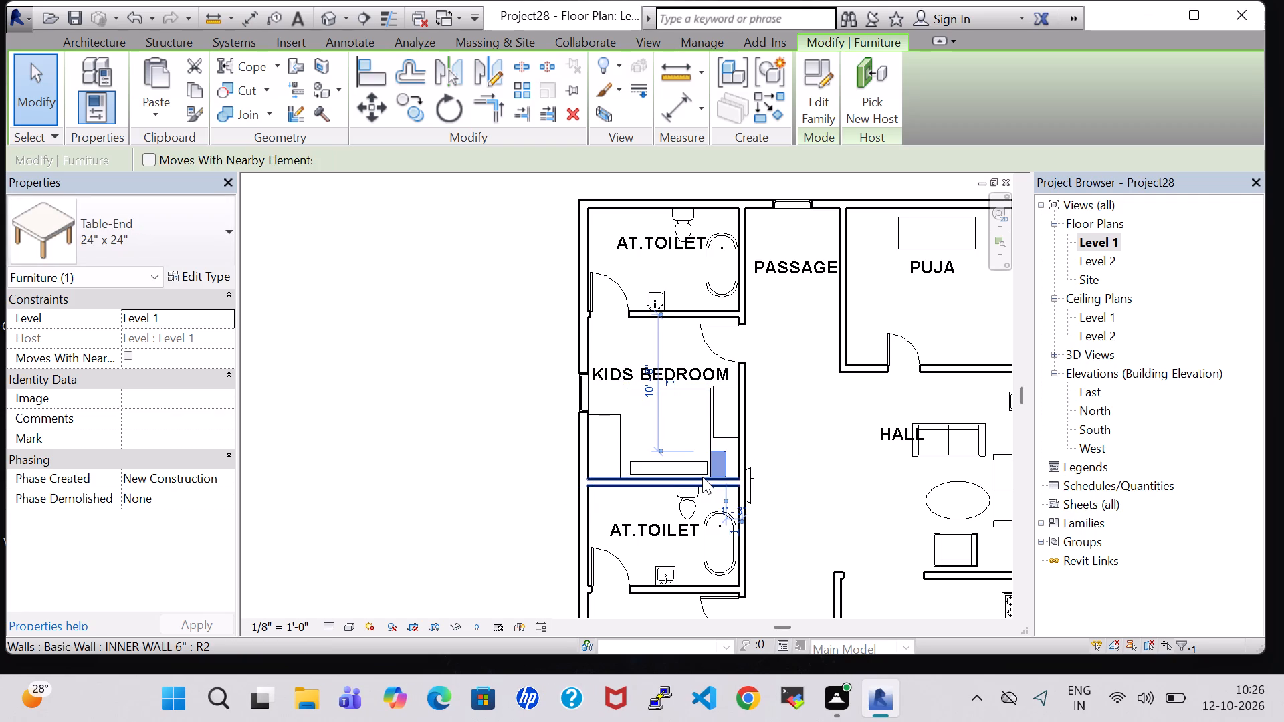
pyautogui.press('Right')
pyautogui.press('Right')
pyautogui.press('Right')
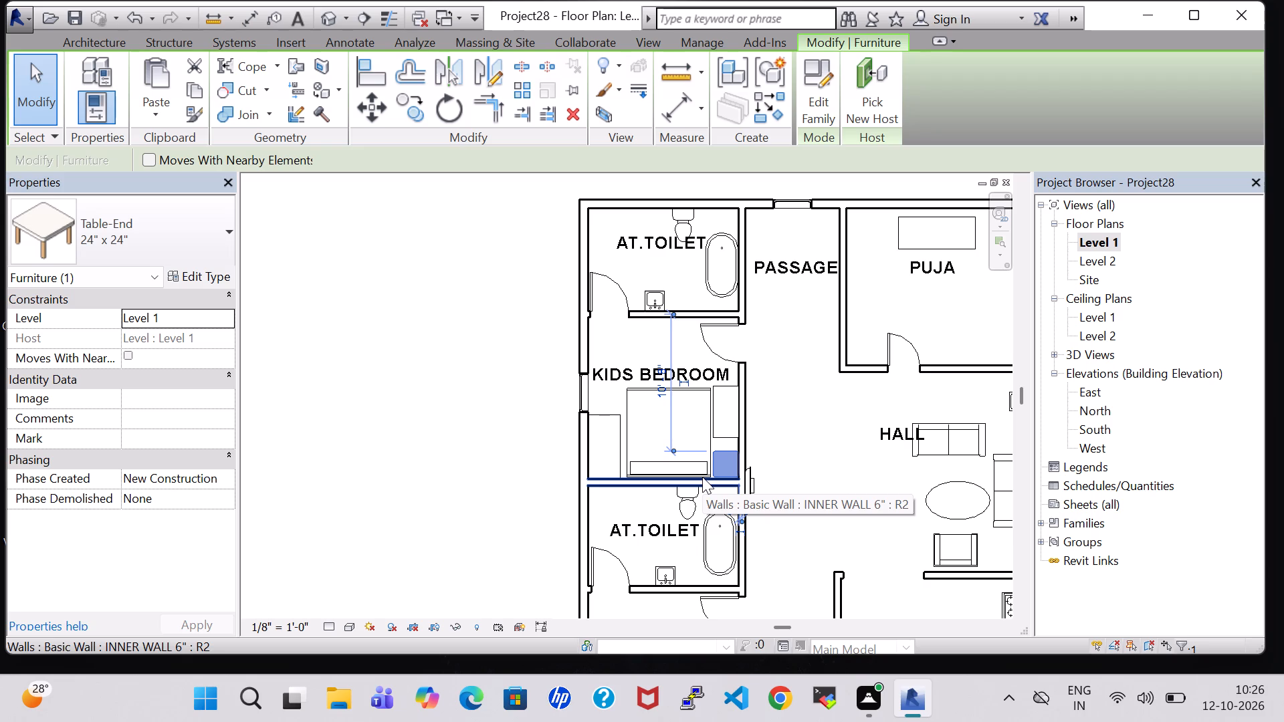
pyautogui.scroll(3, 722, 456)
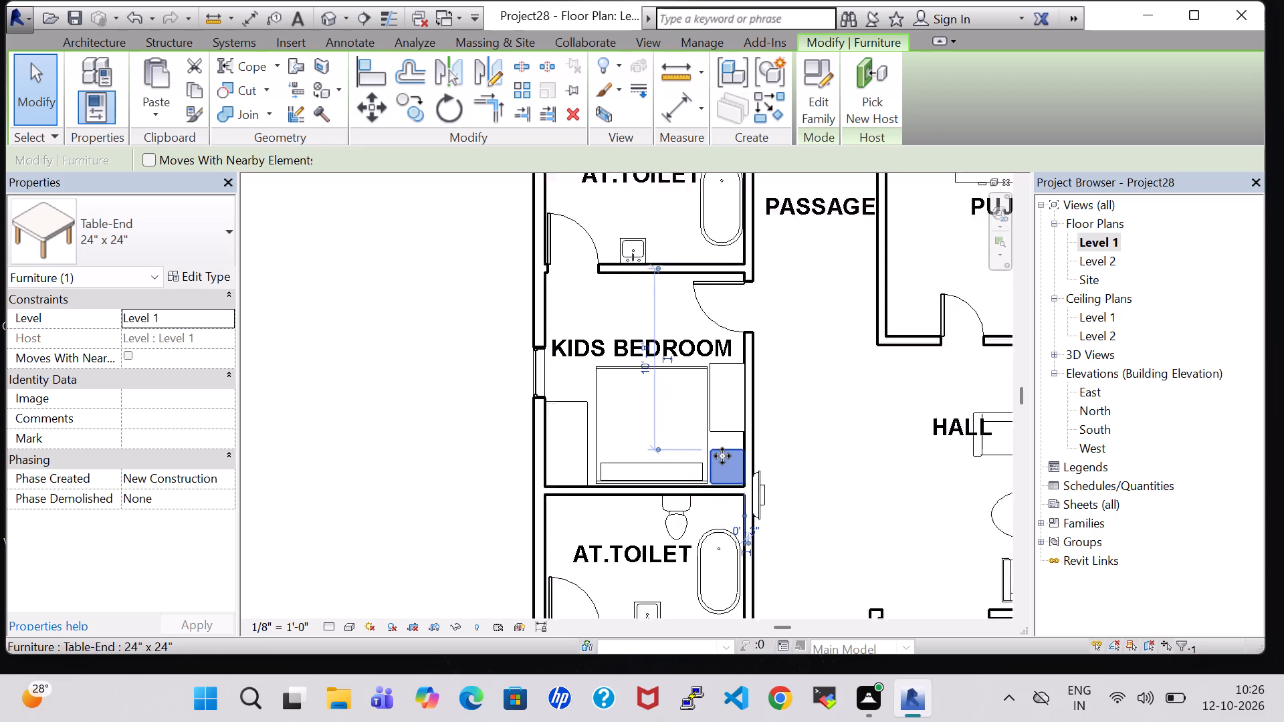
pyautogui.scroll(-1, 722, 456)
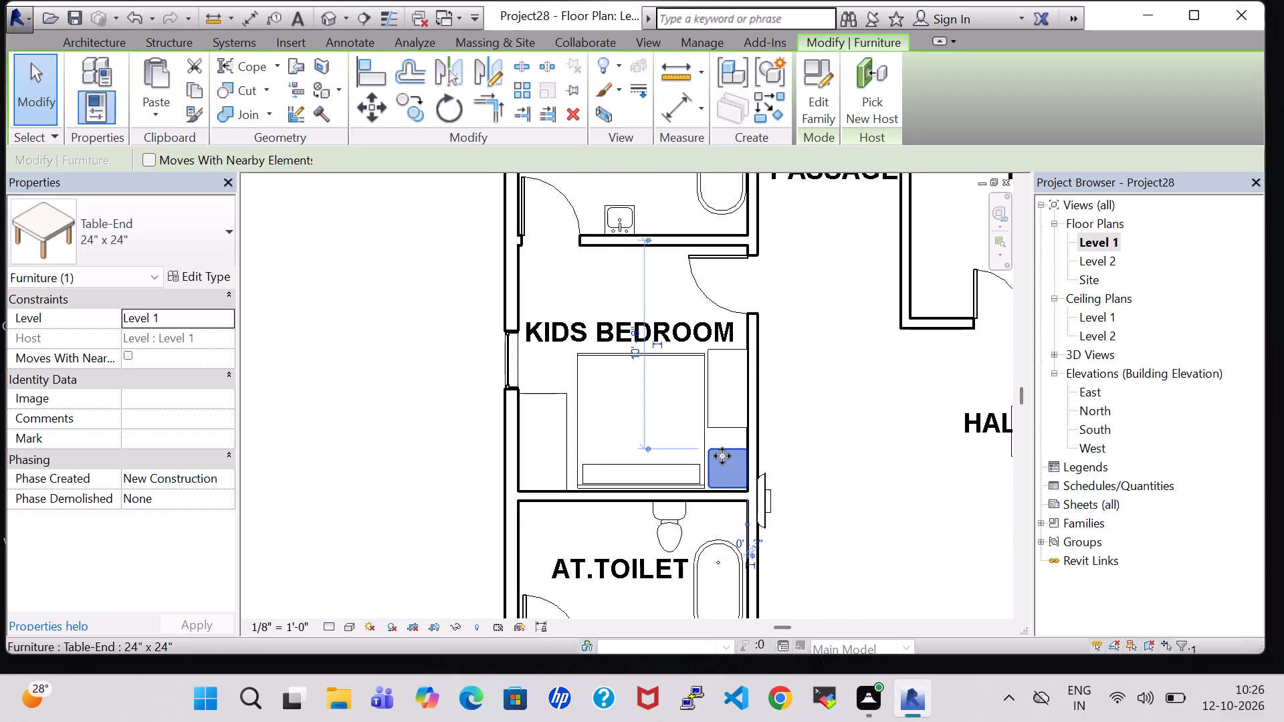
# On Level 2, nudge the upper MASTER BEDROOM's king bed toward the A,TOILET wall below it, leaving about 6".
pyautogui.doubleClick(1110, 259)
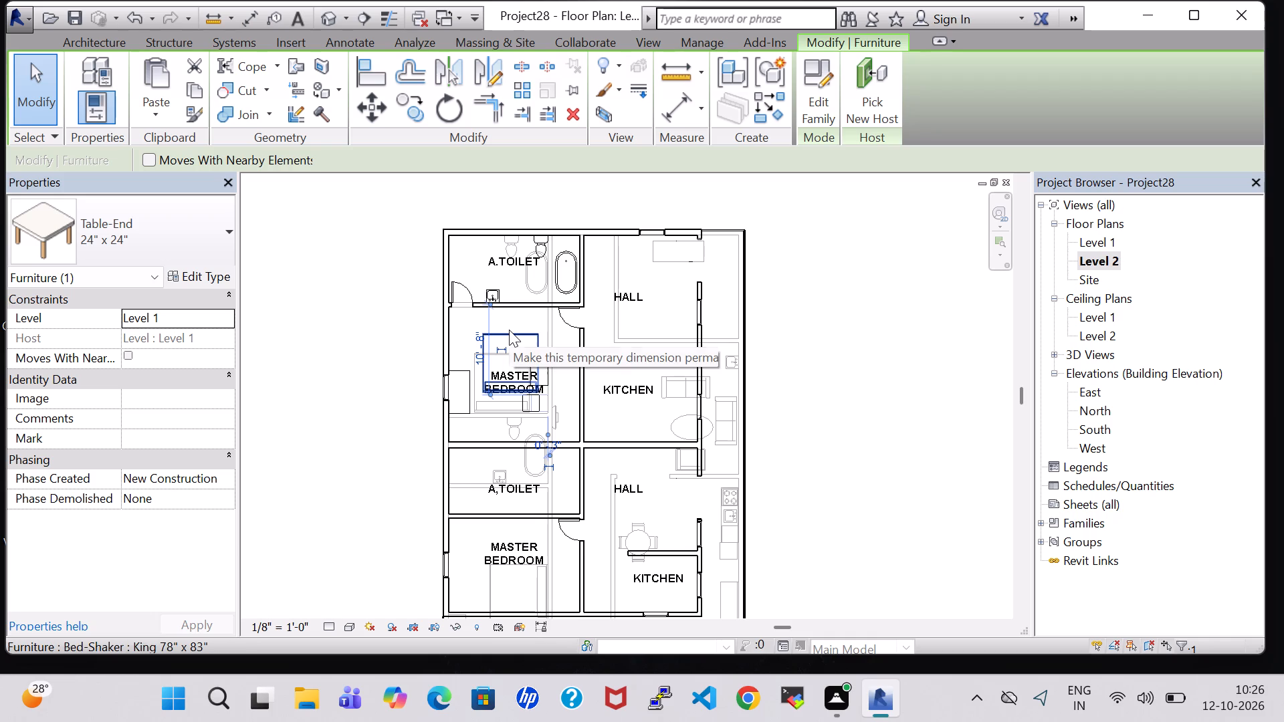
pyautogui.scroll(4, 509, 330)
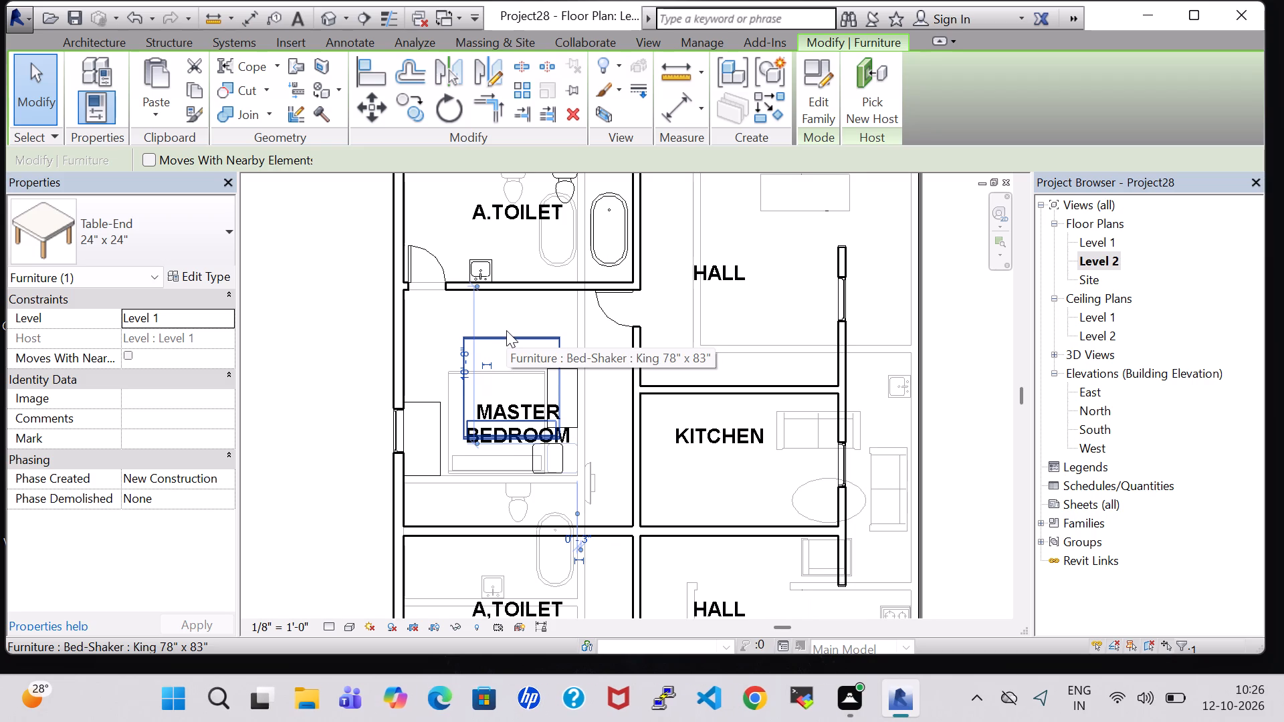
pyautogui.click(506, 330)
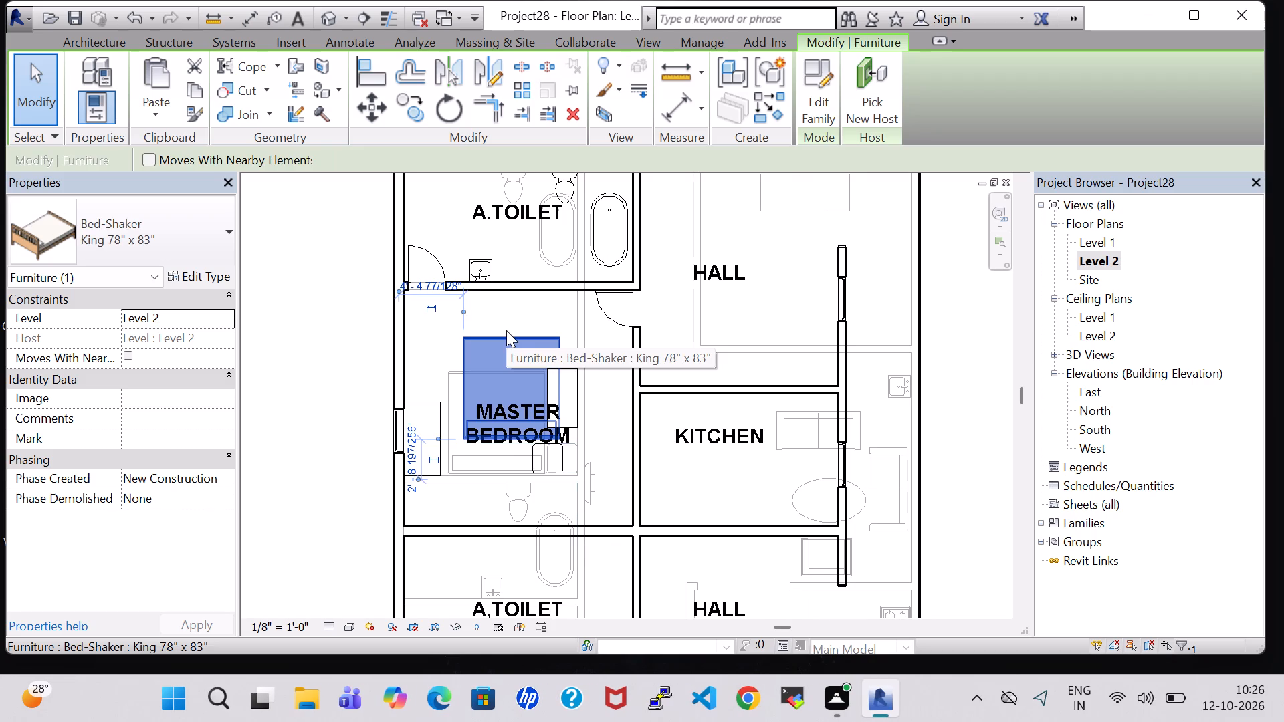
pyautogui.press('Down')
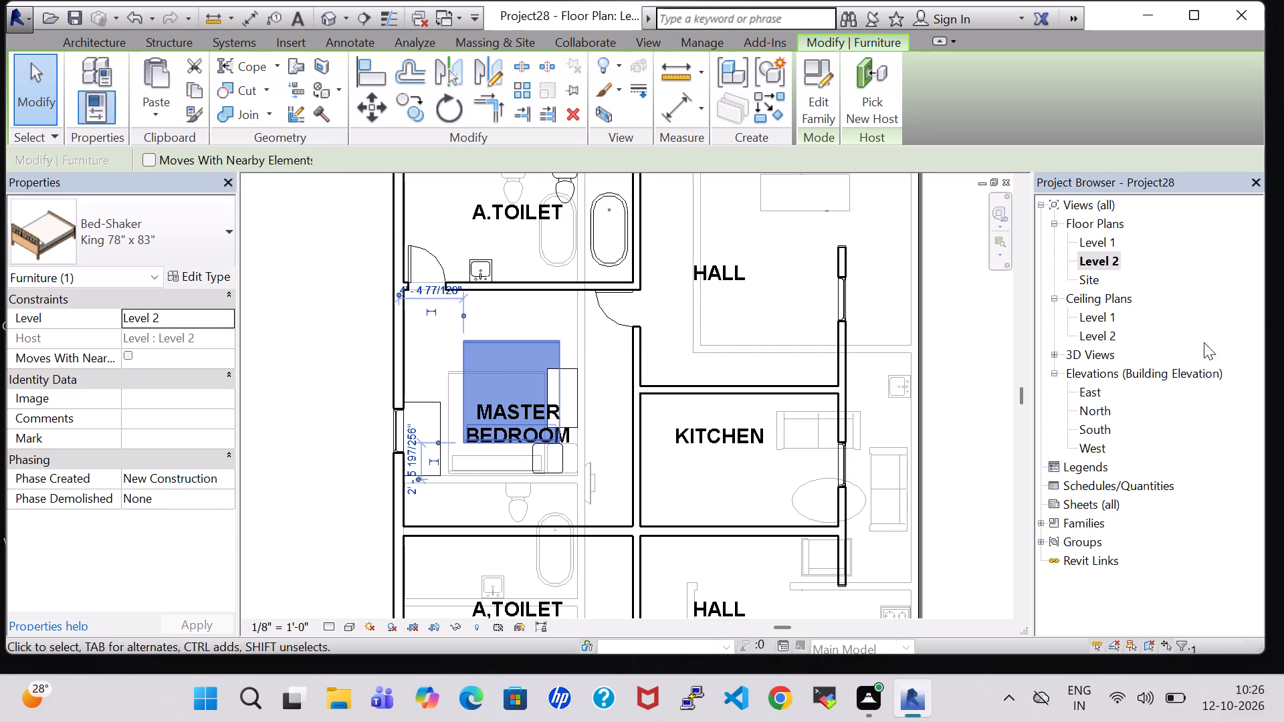
pyautogui.press('Down')
pyautogui.press('Down')
pyautogui.press('Down')
pyautogui.press('Down')
pyautogui.press('Down')
pyautogui.press('Down')
pyautogui.press('Down')
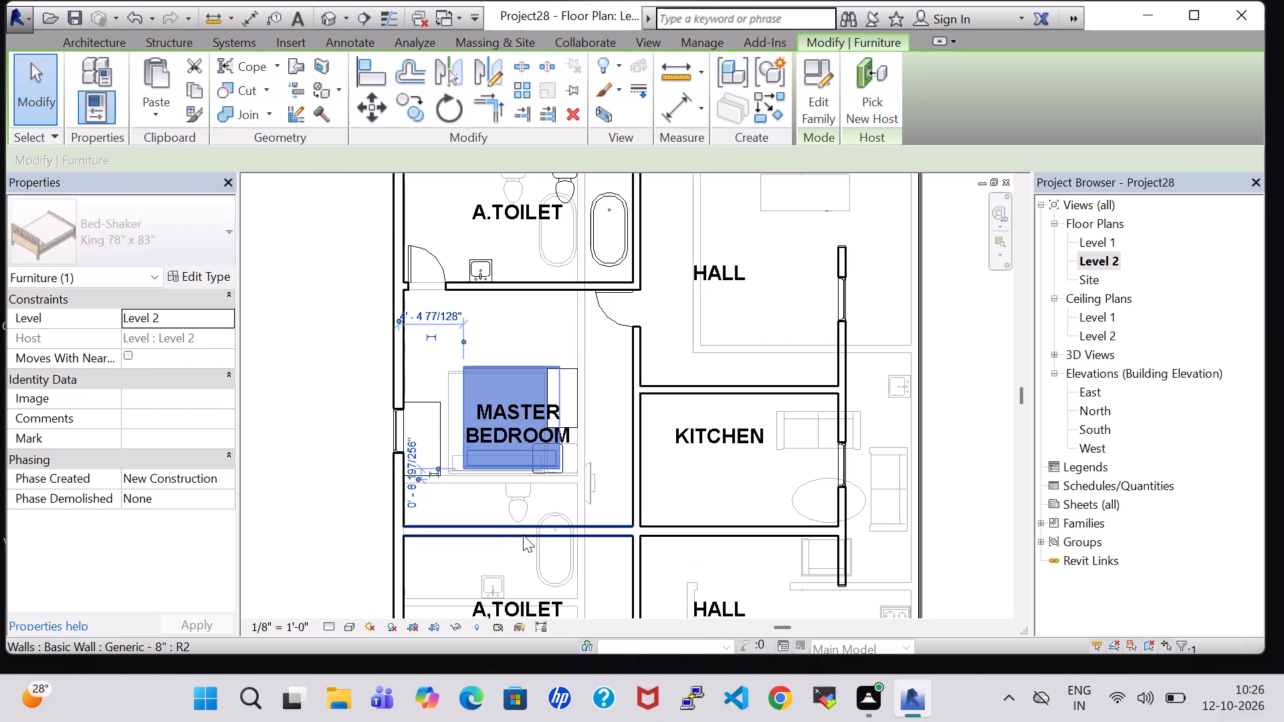
pyautogui.press('Down')
pyautogui.press('Down')
pyautogui.press('Down')
pyautogui.press('Down')
pyautogui.press('Down')
pyautogui.press('Down')
pyautogui.press('Down')
pyautogui.press('Down')
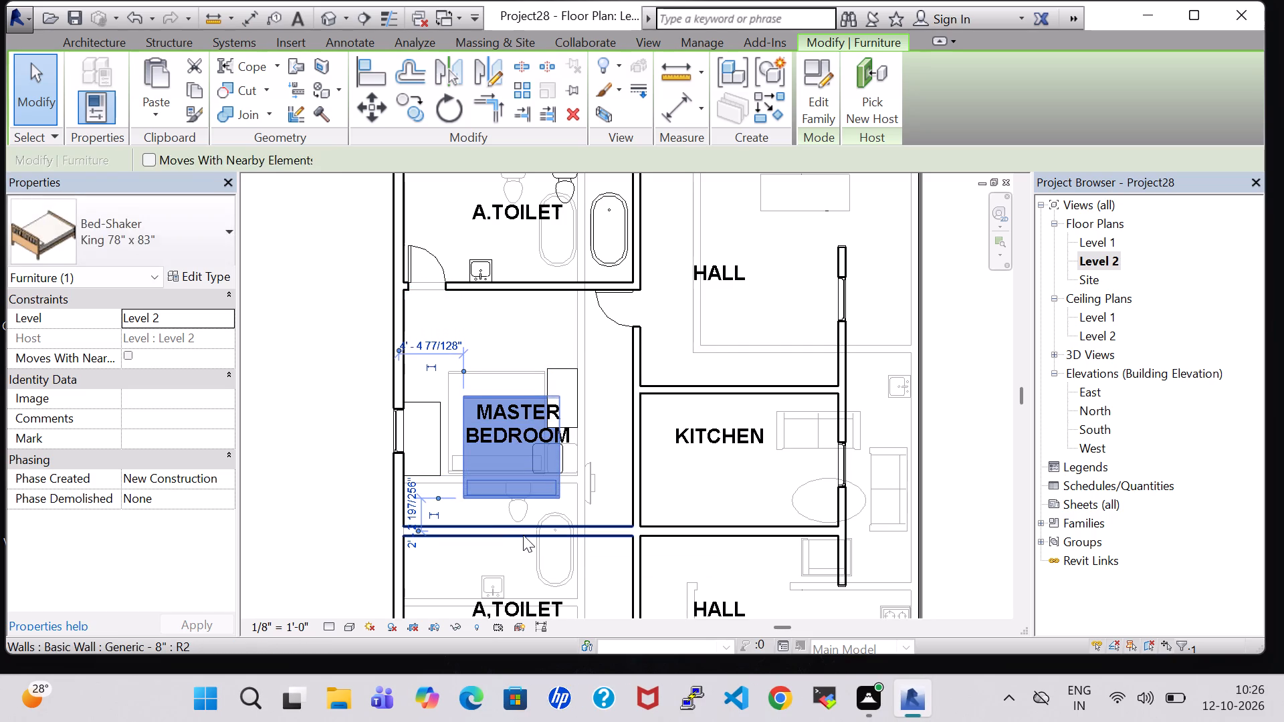
pyautogui.press('Down')
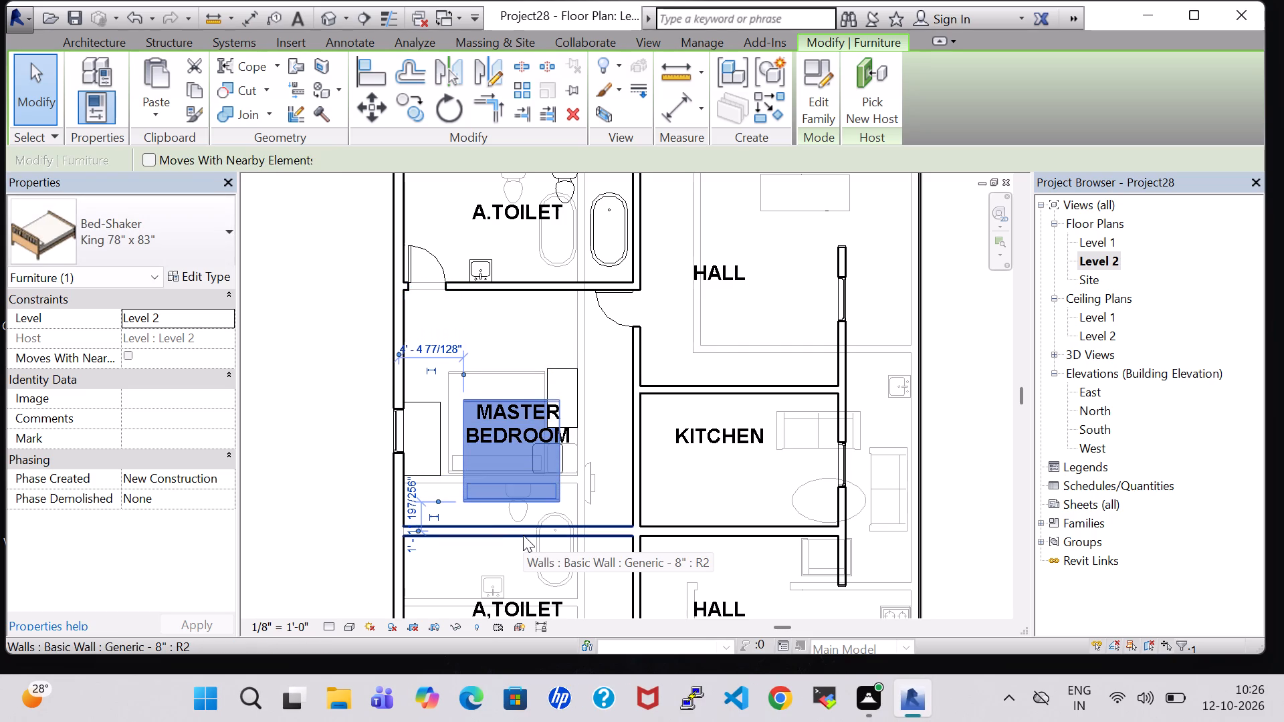
pyautogui.press('Down')
pyautogui.press('Down')
pyautogui.press('Down')
pyautogui.press('Down')
pyautogui.press('Down')
pyautogui.press('Down')
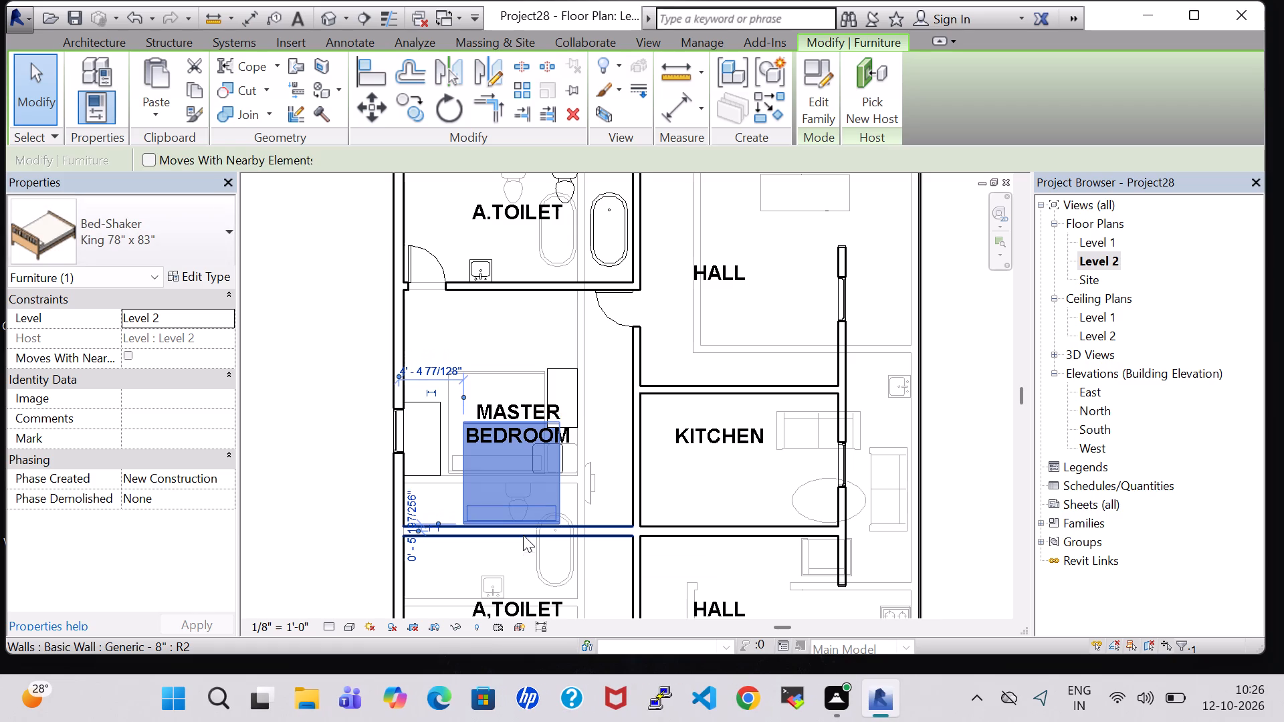
pyautogui.click(613, 461)
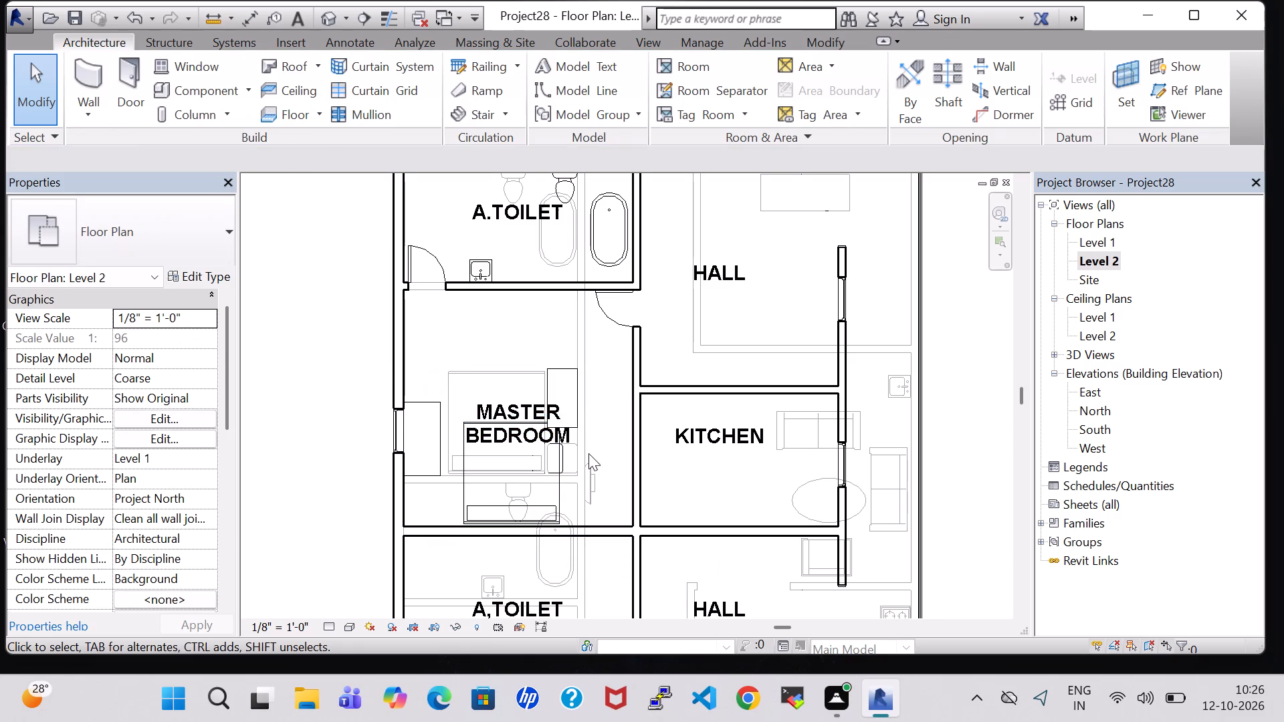
# Nudge the dresser in Level 2's upper MASTER BEDROOM to about 6" from the KITCHEN-side wall and 5'-0" from the A,TOILET wall.
pyautogui.click(569, 379)
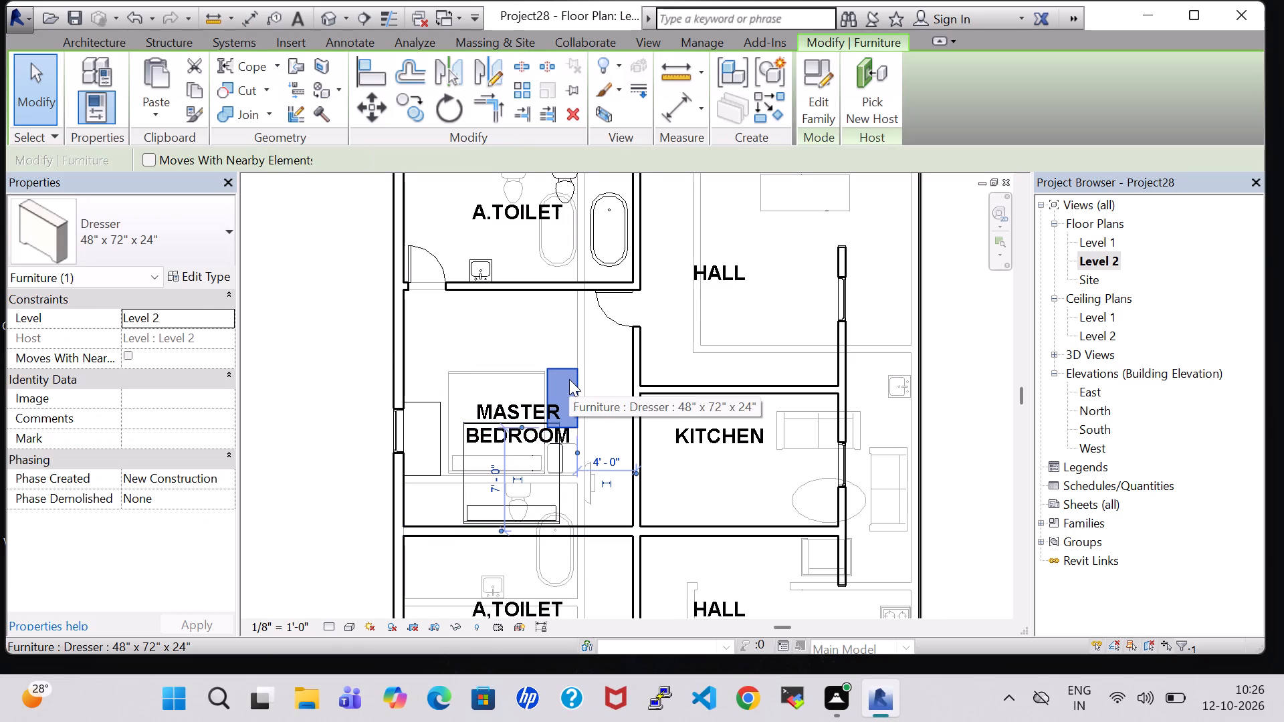
pyautogui.press('Down')
pyautogui.press('Down')
pyautogui.press('Down')
pyautogui.press('Down')
pyautogui.press('Down')
pyautogui.press('Right')
pyautogui.press('Right')
pyautogui.press('Right')
pyautogui.press('Right')
pyautogui.press('Right')
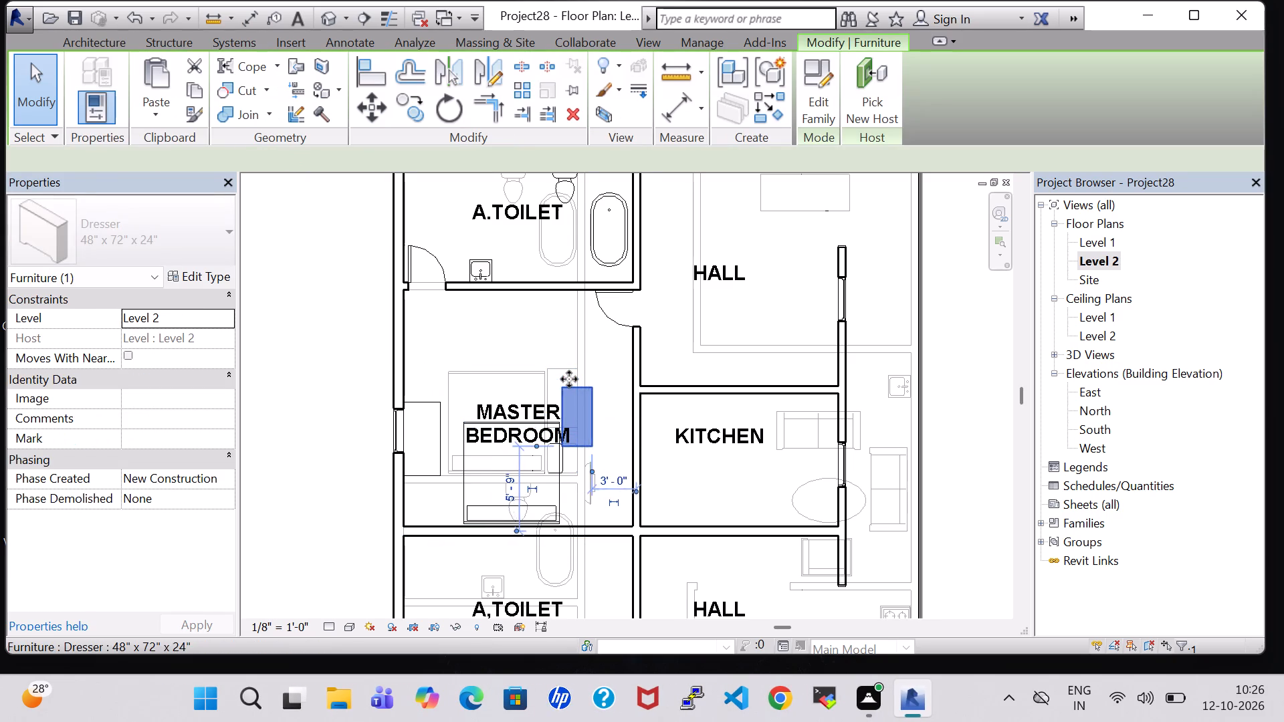
pyautogui.press('Right')
pyautogui.press('Right')
pyautogui.press('Right')
pyautogui.press('Right')
pyautogui.press('Right')
pyautogui.press('Right')
pyautogui.press('Right')
pyautogui.press('Right')
pyautogui.press('Down')
pyautogui.press('Down')
pyautogui.press('Down')
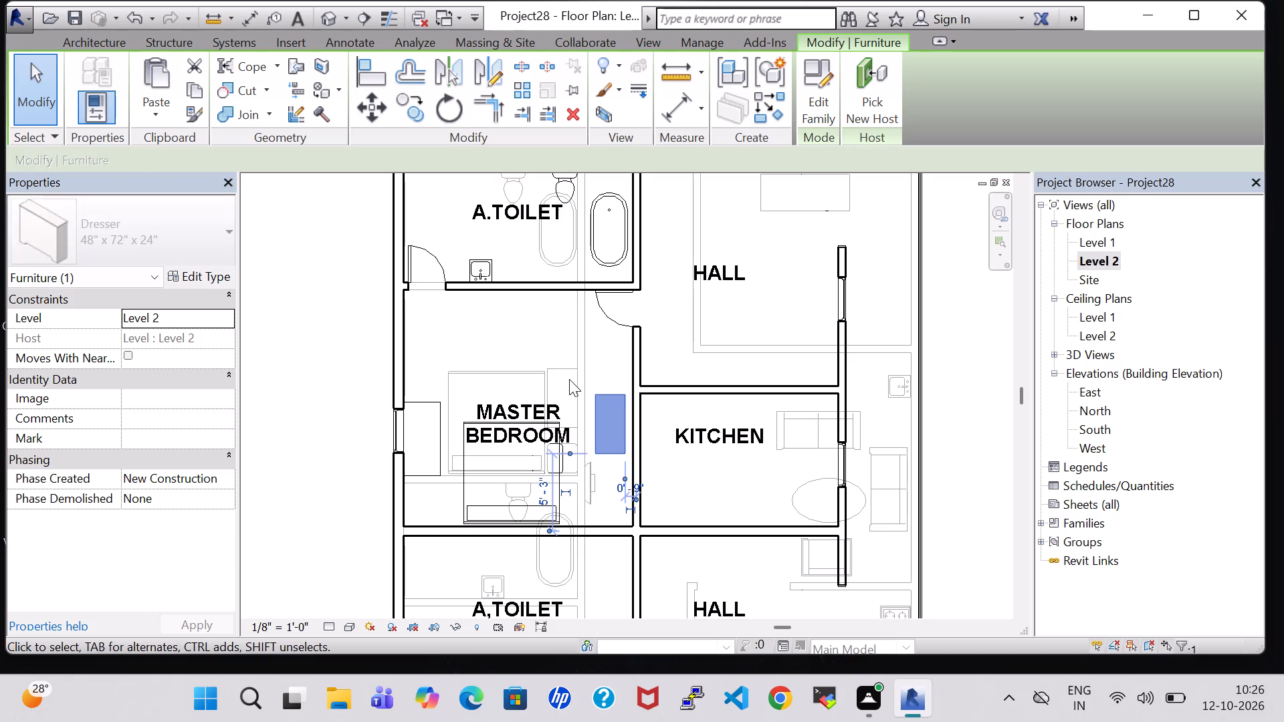
pyautogui.press('Right')
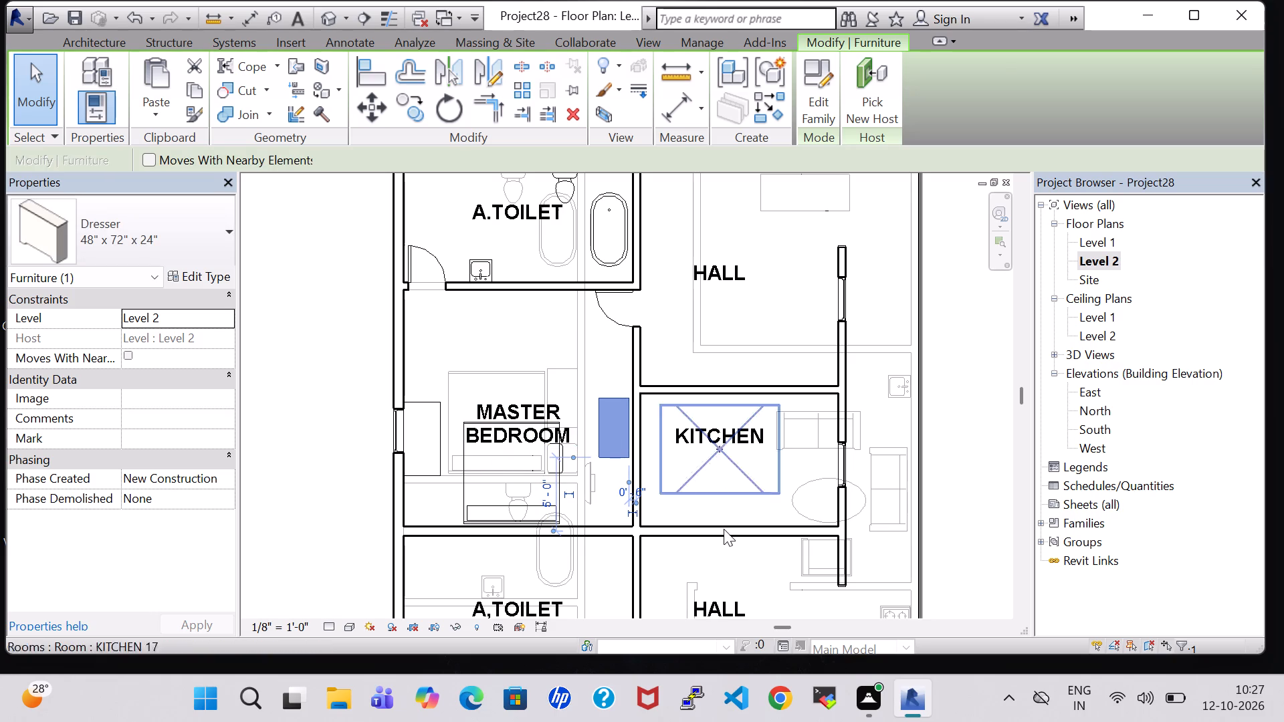
pyautogui.click(724, 529)
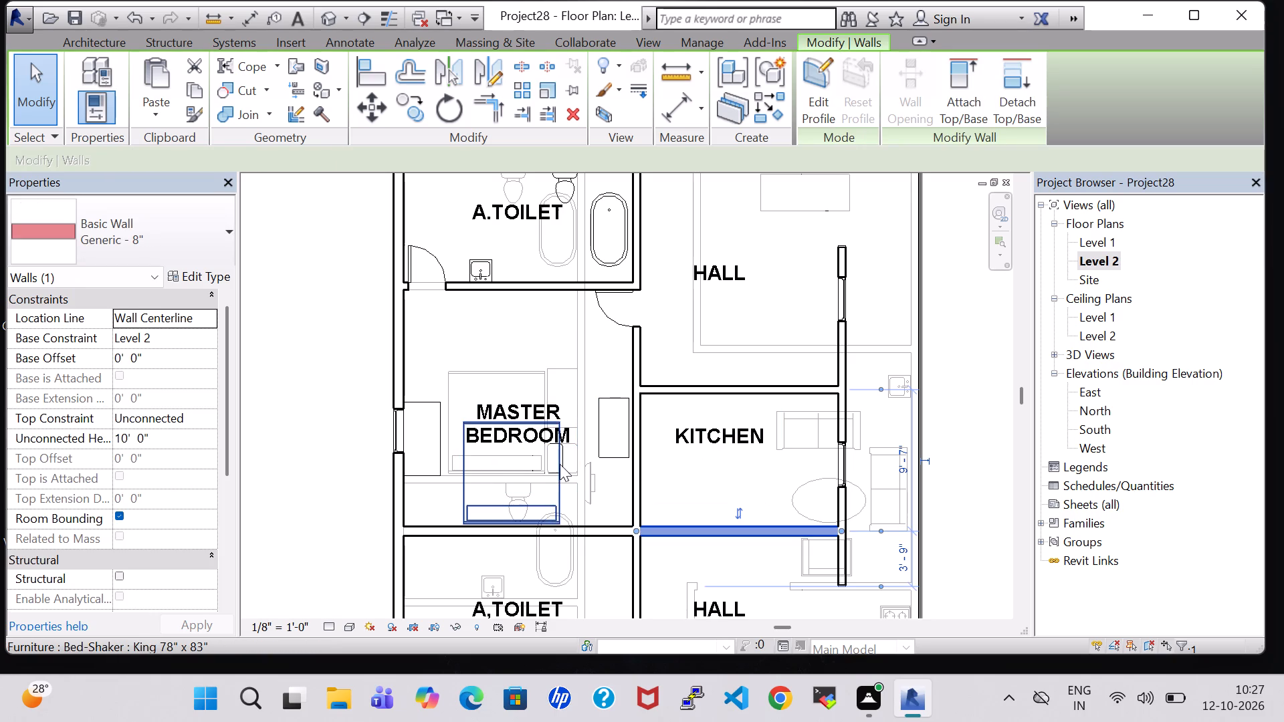
pyautogui.scroll(7, 559, 454)
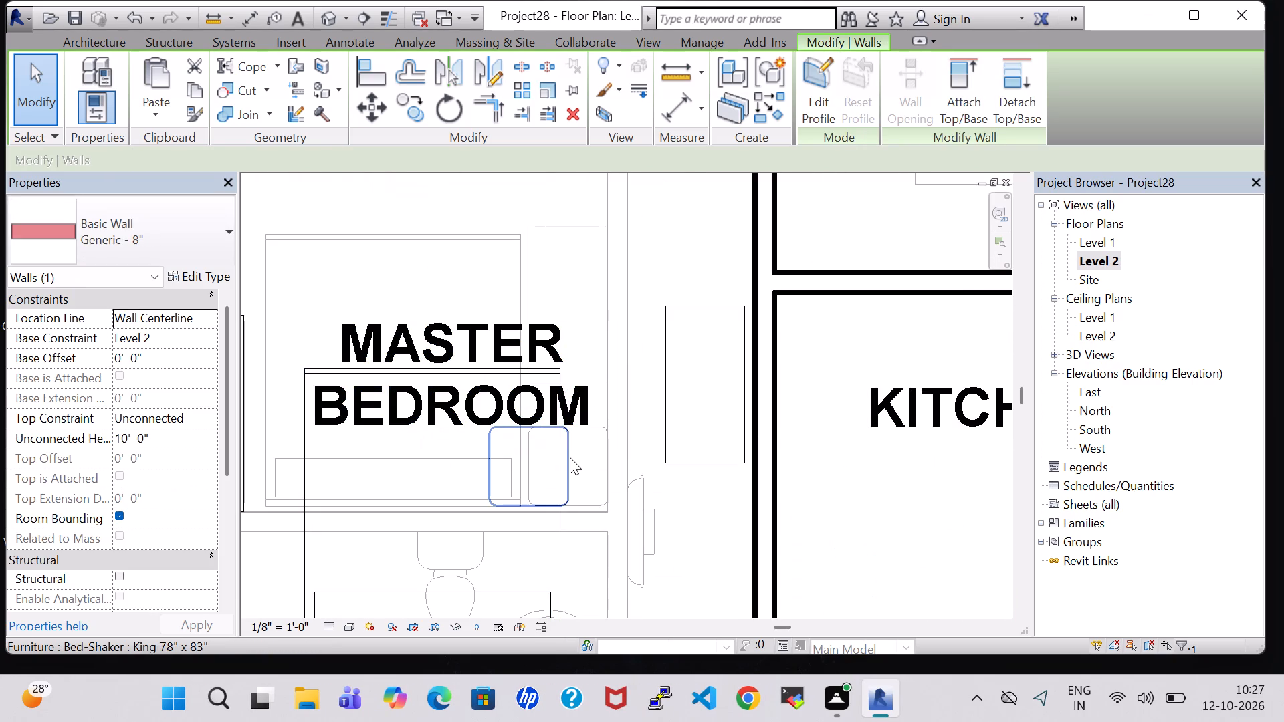
# Nudge the end table in Level 2's upper MASTER BEDROOM beside the bed's head, near the A,TOILET wall and about 2'-7" from the KITCHEN-side wall.
pyautogui.click(570, 457)
pyautogui.press('Right')
pyautogui.press('Right')
pyautogui.press('Right')
pyautogui.press('Right')
pyautogui.press('Right')
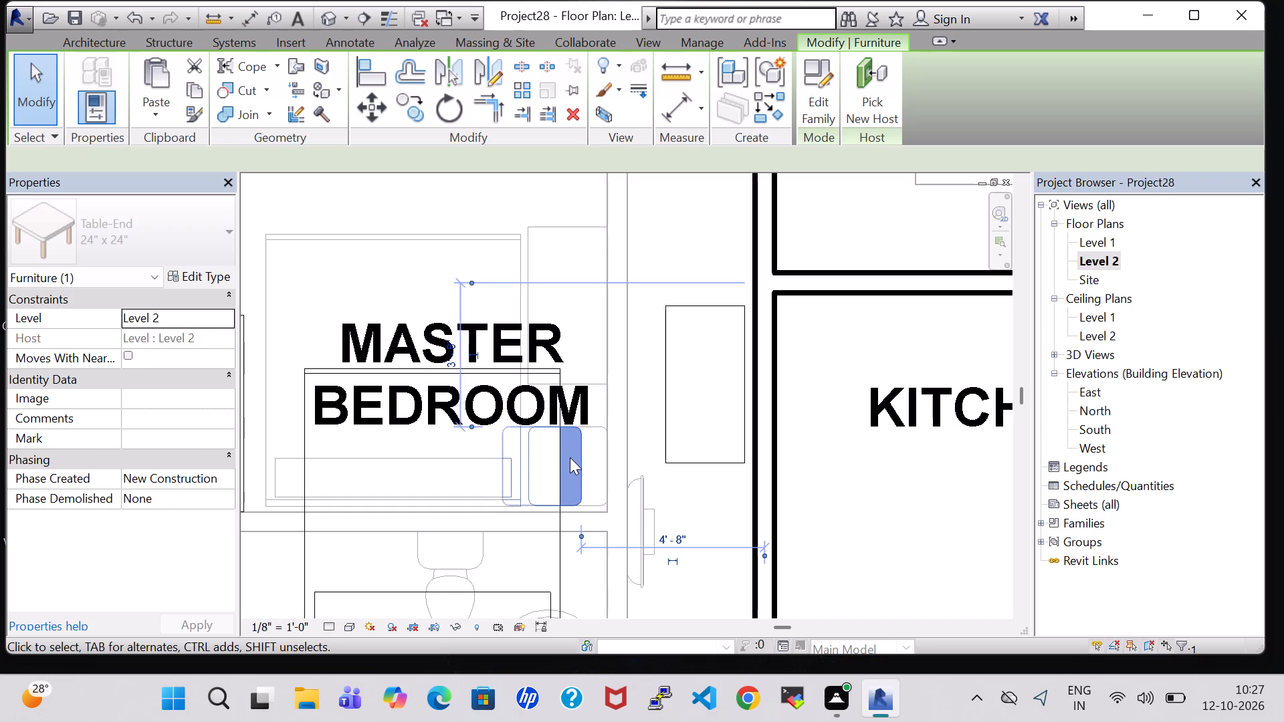
pyautogui.press('Right')
pyautogui.press('Right')
pyautogui.press('Right')
pyautogui.press('Right')
pyautogui.press('Right')
pyautogui.press('Right')
pyautogui.press('Right')
pyautogui.press('Right')
pyautogui.press('Right')
pyautogui.press('Right')
pyautogui.press('Right')
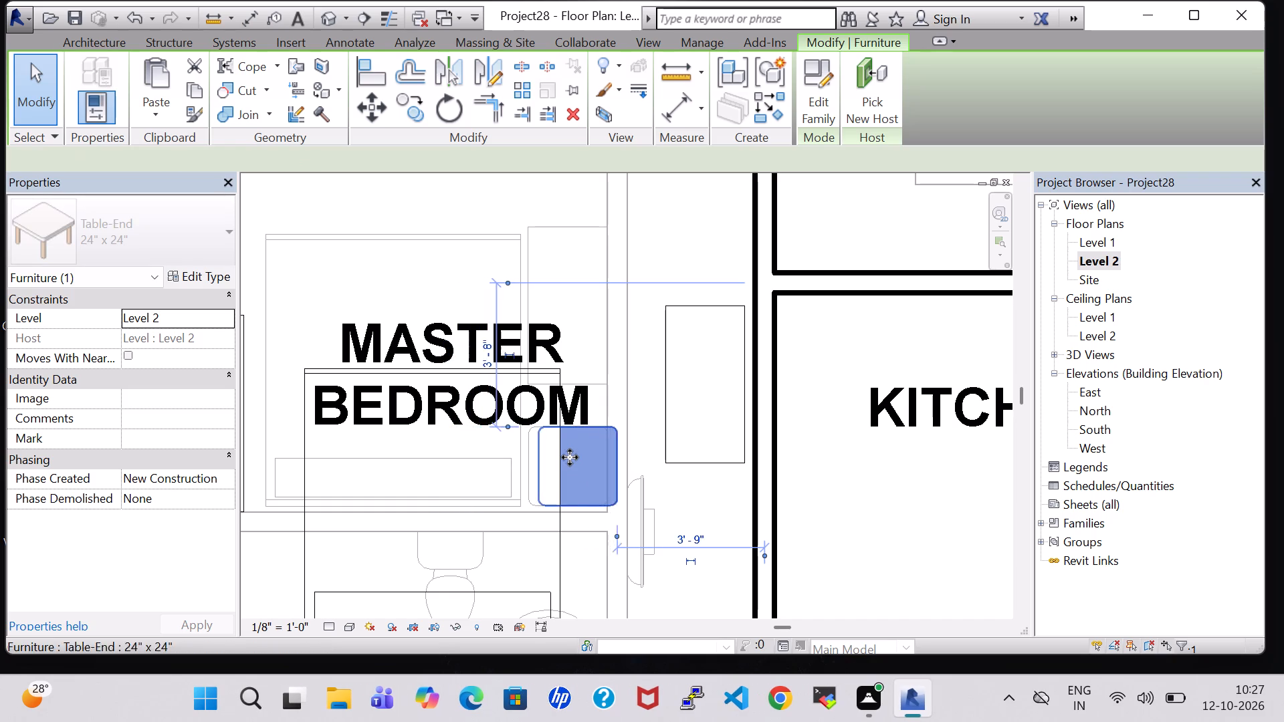
pyautogui.press('Right')
pyautogui.press('Right')
pyautogui.press('Right')
pyautogui.press('Right')
pyautogui.press('Right')
pyautogui.press('Right')
pyautogui.press('Right')
pyautogui.press('Right')
pyautogui.press('Right')
pyautogui.press('Down')
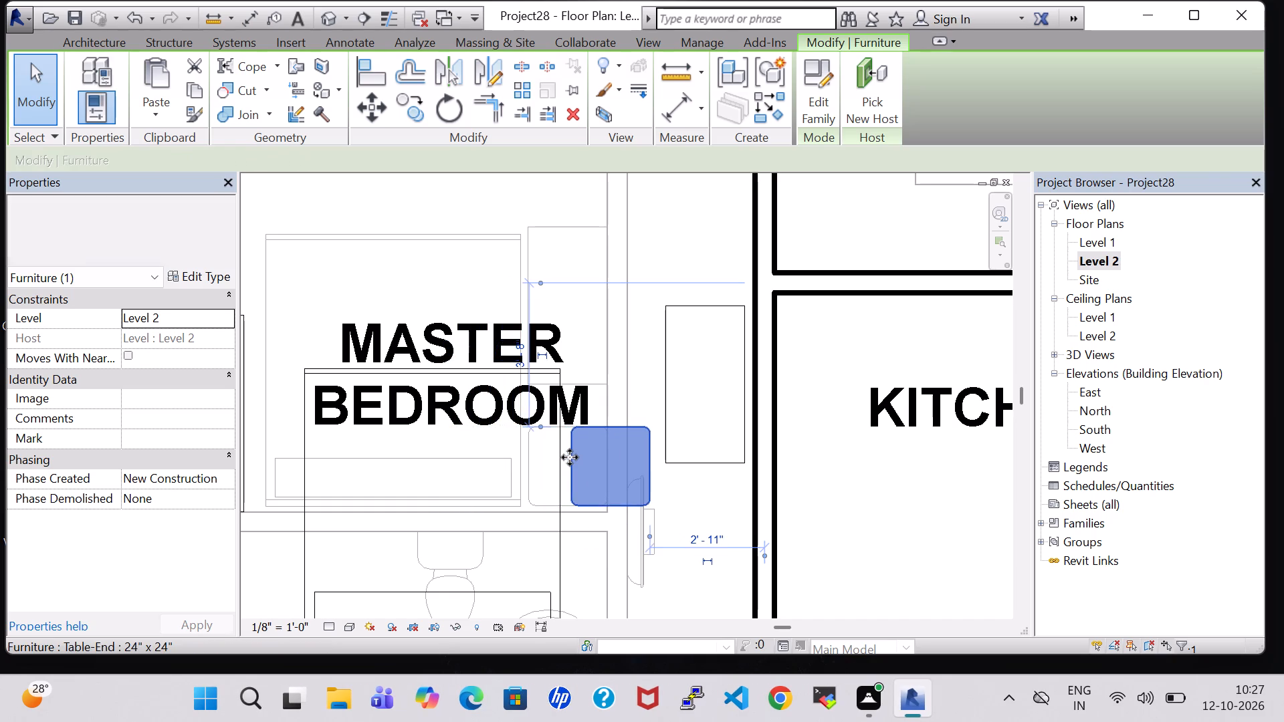
pyautogui.press('Down')
pyautogui.press('Down')
pyautogui.press('Down')
pyautogui.press('Down')
pyautogui.press('Down')
pyautogui.press('Down')
pyautogui.press('Down')
pyautogui.press('Down')
pyautogui.press('Down')
pyautogui.press('Down')
pyautogui.press('Down')
pyautogui.press('Down')
pyautogui.press('Down')
pyautogui.press('Down')
pyautogui.press('Down')
pyautogui.press('Down')
pyautogui.press('Down')
pyautogui.press('Down')
pyautogui.press('Down')
pyautogui.press('Down')
pyautogui.press('Down')
pyautogui.press('Down')
pyautogui.press('Down')
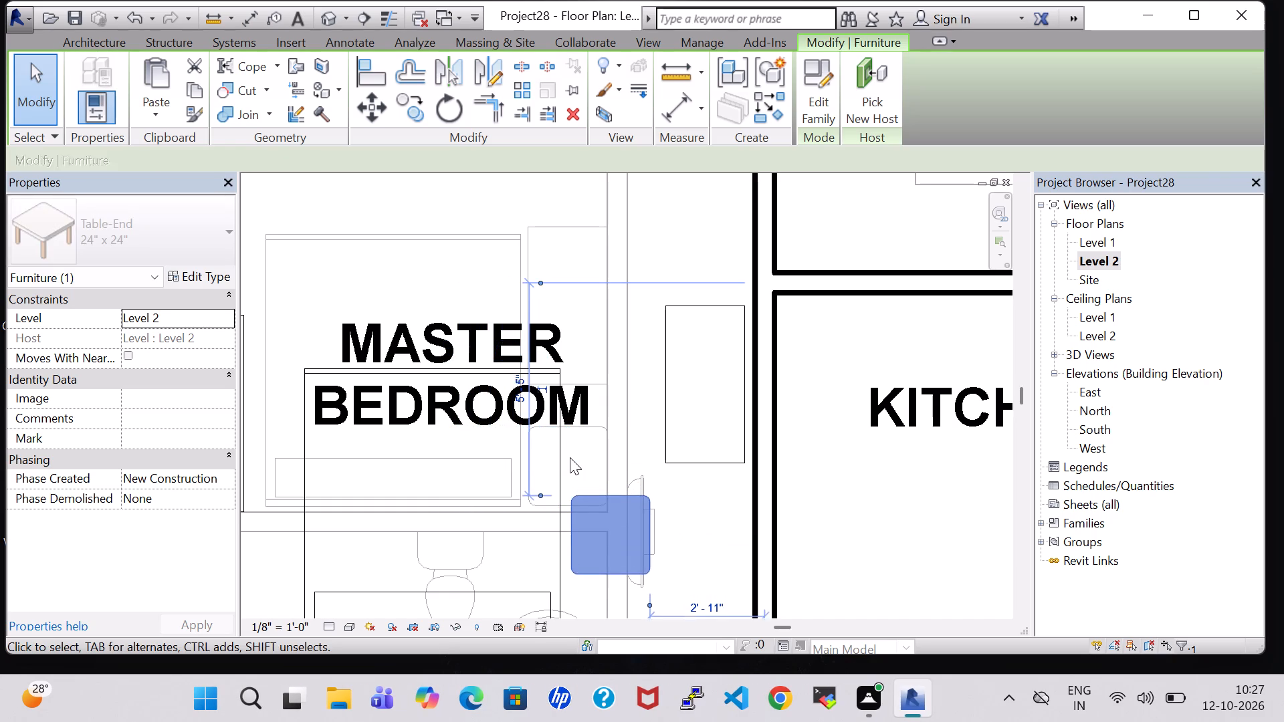
pyautogui.press('Down')
pyautogui.press('Down')
pyautogui.scroll(-4, 570, 457)
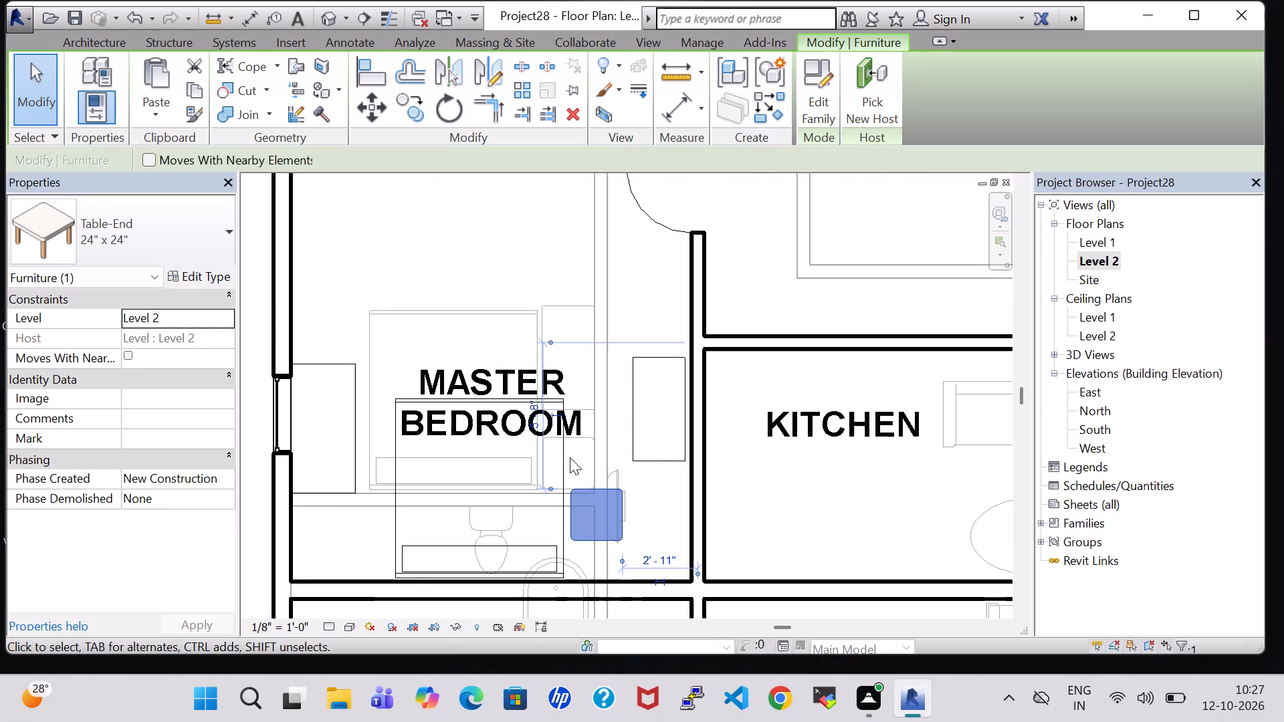
pyautogui.press('Down')
pyautogui.press('Down')
pyautogui.press('Down')
pyautogui.press('Down')
pyautogui.press('Down')
pyautogui.press('Down')
pyautogui.press('Down')
pyautogui.press('Right')
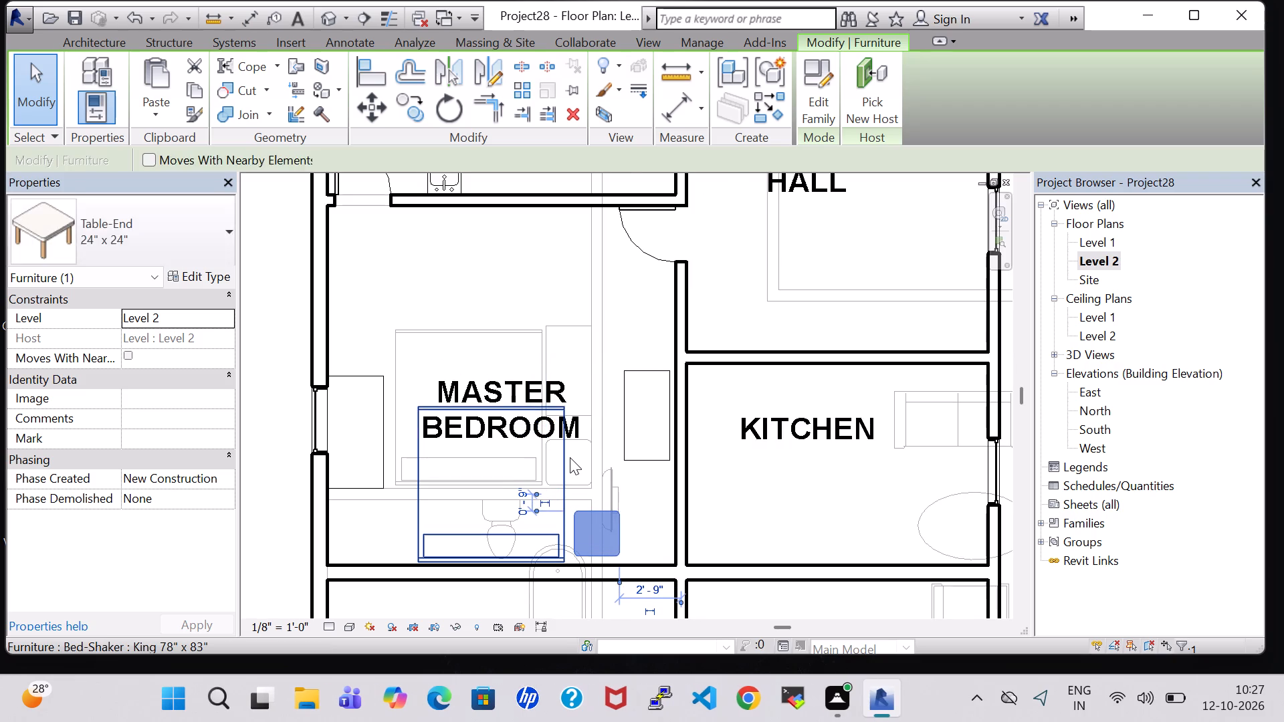
pyautogui.press('Right')
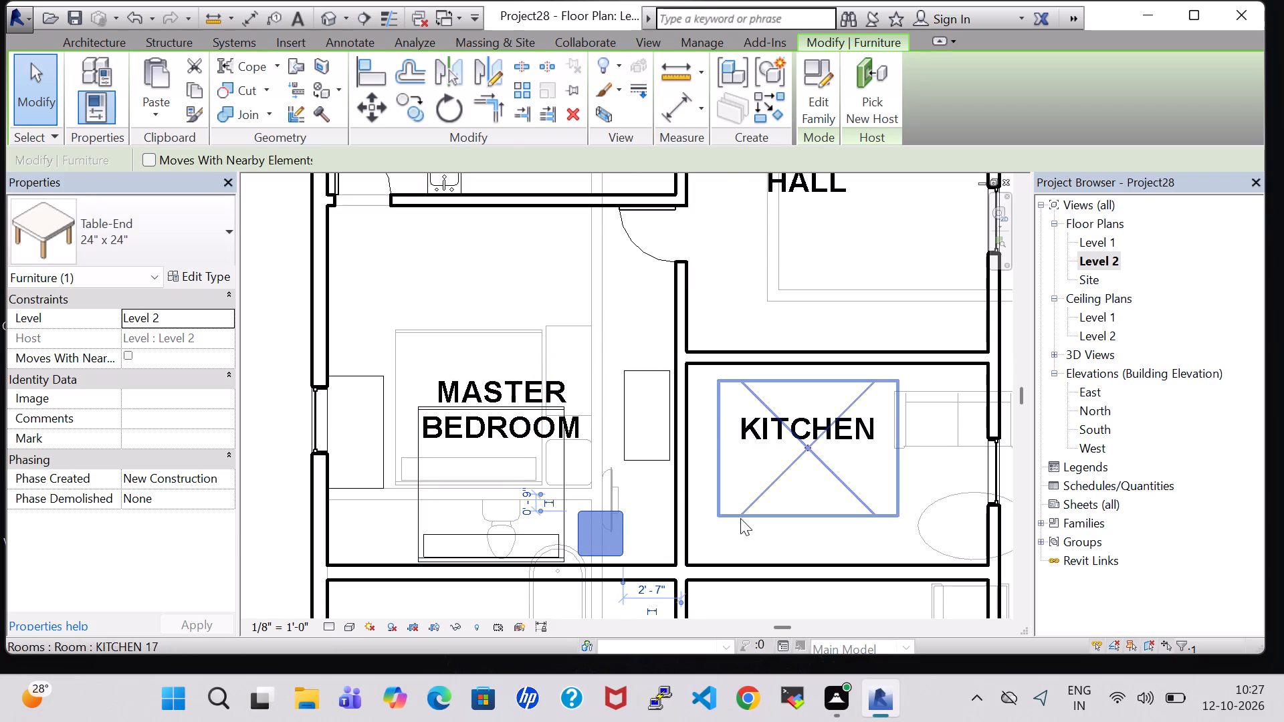
pyautogui.click(762, 546)
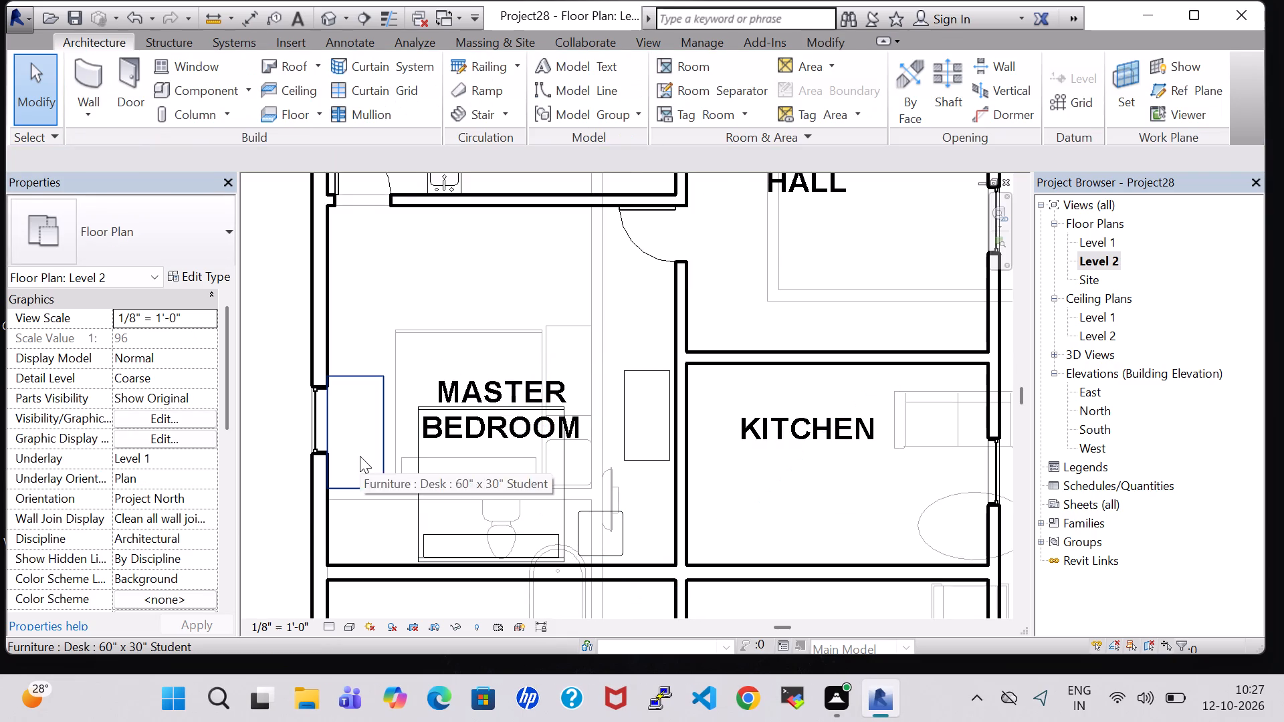
# Nudge the student desk in Level 2's upper MASTER BEDROOM along the outer wall toward the A,TOILET wall, 11'-0" from the A.TOILET wall.
pyautogui.click(360, 456)
pyautogui.press('Down')
pyautogui.press('Down')
pyautogui.press('Down')
pyautogui.press('Down')
pyautogui.press('Down')
pyautogui.press('Down')
pyautogui.press('Down')
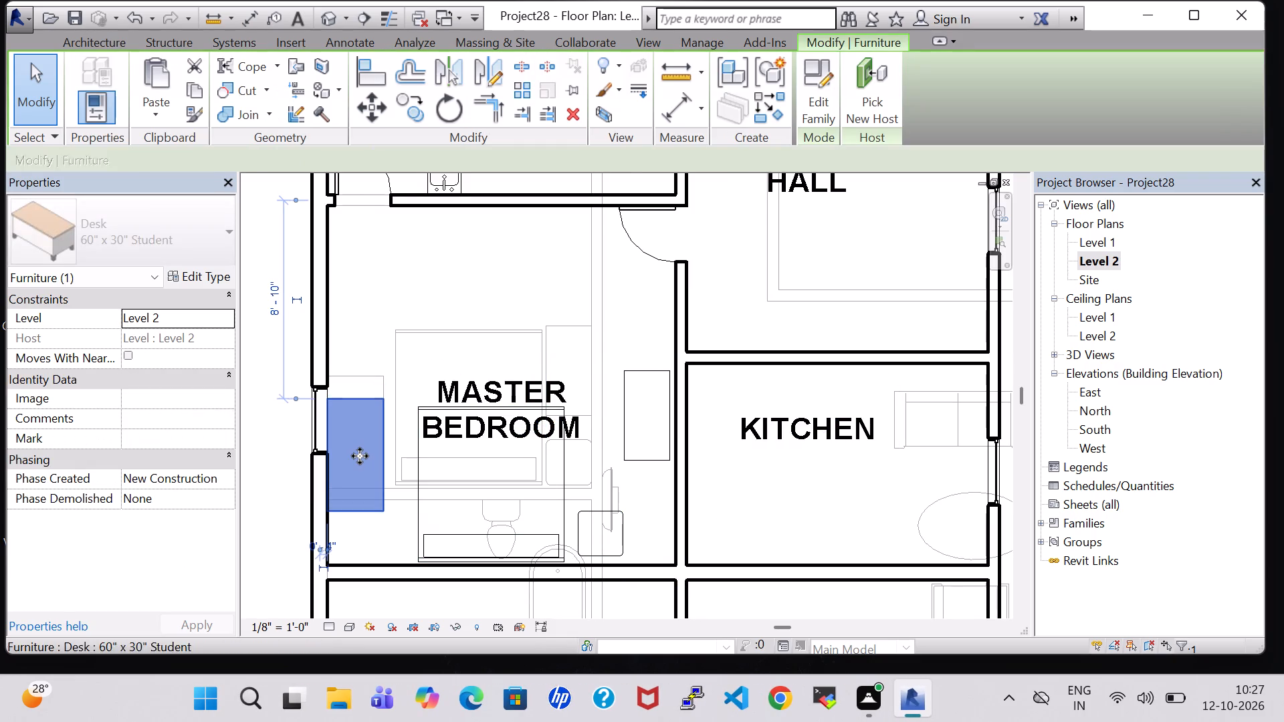
pyautogui.press('Down')
pyautogui.press('Down')
pyautogui.press('Down')
pyautogui.press('Down')
pyautogui.press('Down')
pyautogui.press('Down')
pyautogui.press('Down')
pyautogui.press('Down')
pyautogui.press('Down')
pyautogui.press('Down')
pyautogui.press('Down')
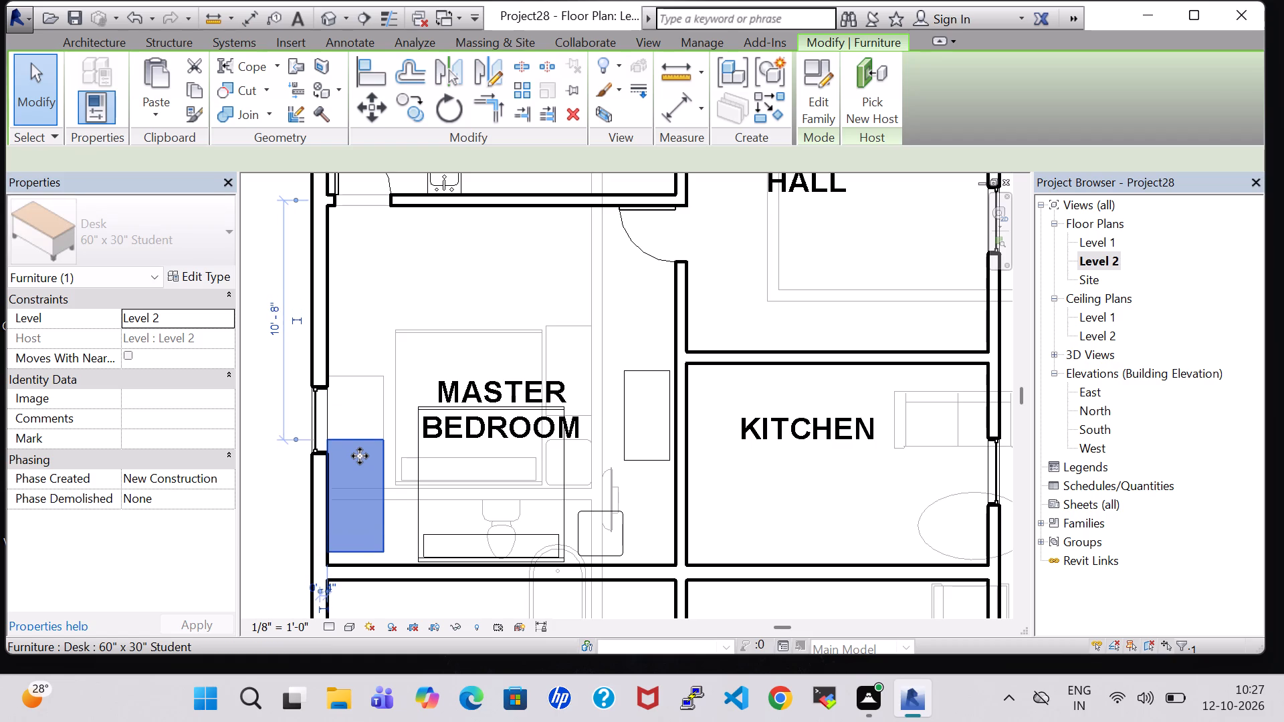
pyautogui.press('Down')
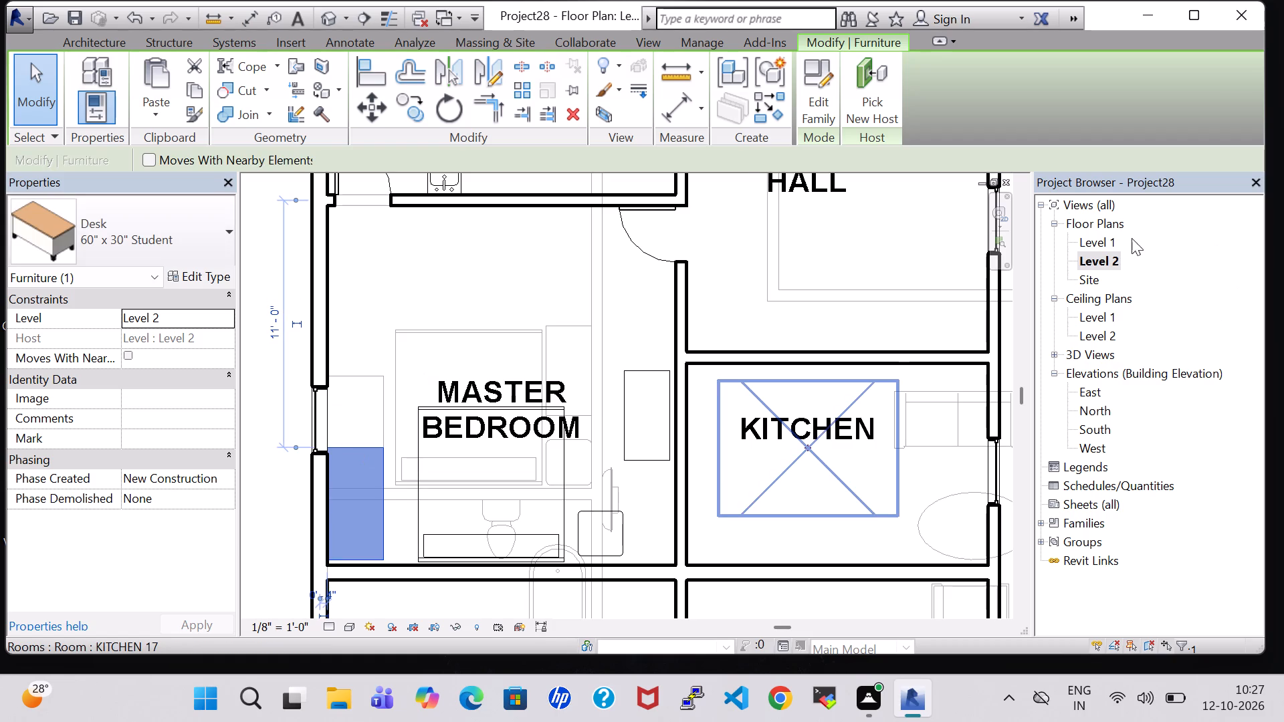
# Check the rearranged bedroom furniture against the Level 1 plan and the 3D view, and review the remaining Level 2 rooms.
pyautogui.doubleClick(1087, 238)
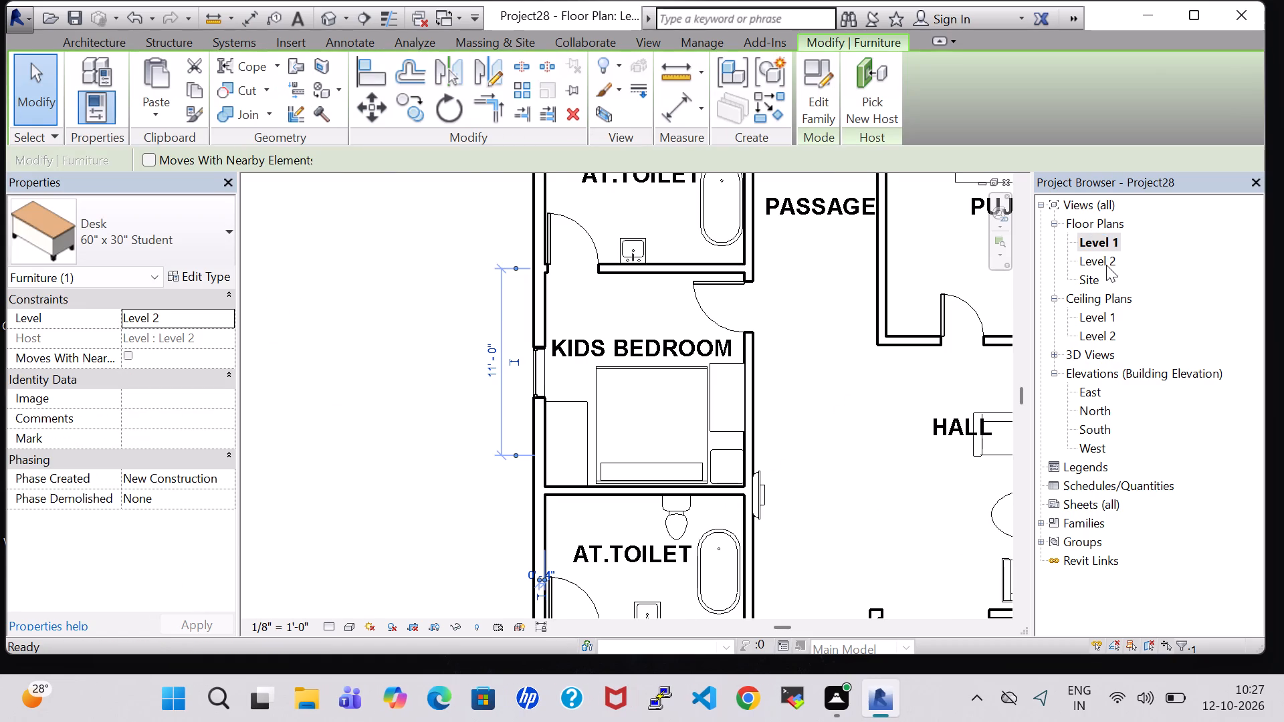
pyautogui.doubleClick(1106, 265)
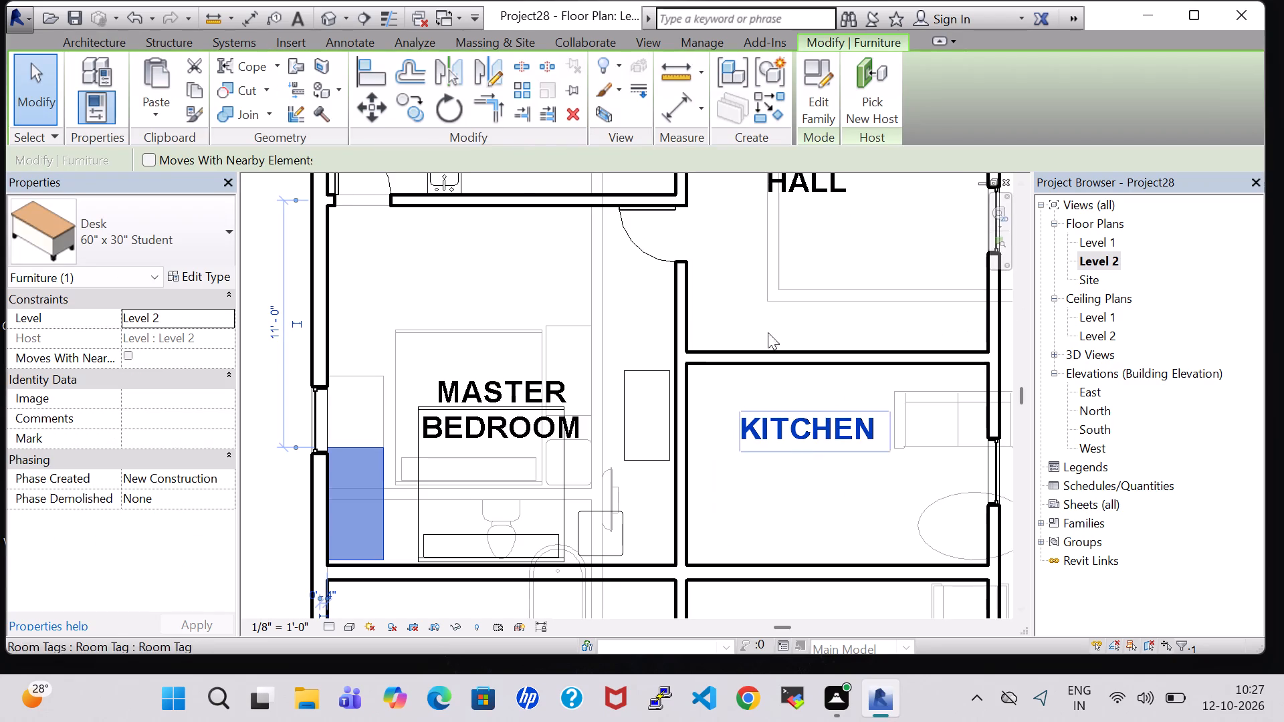
pyautogui.click(332, 17)
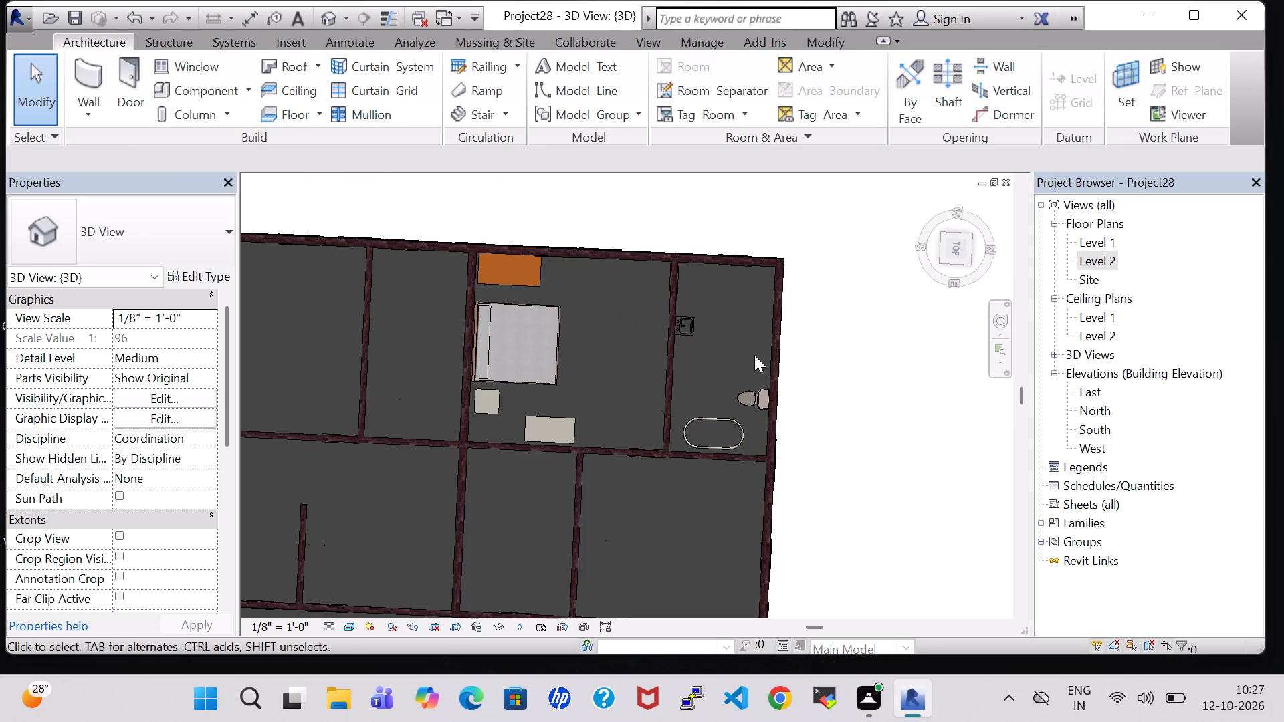
pyautogui.doubleClick(1103, 261)
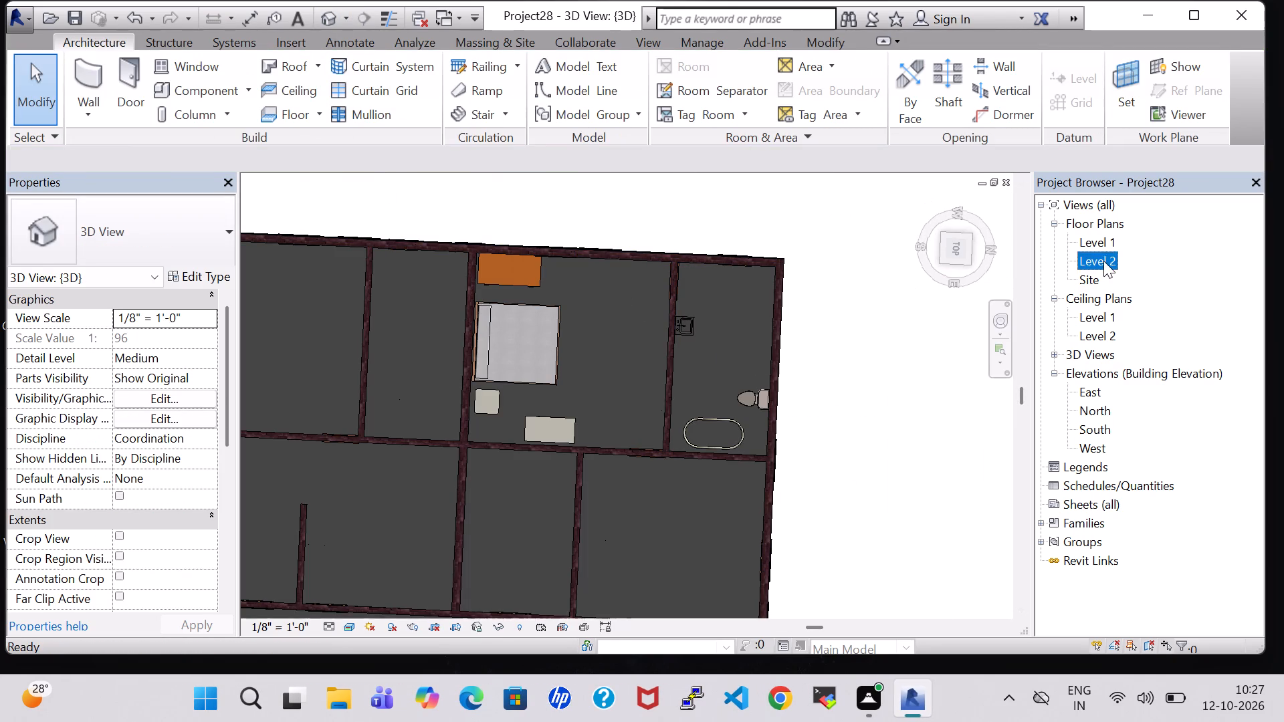
pyautogui.scroll(-4, 839, 403)
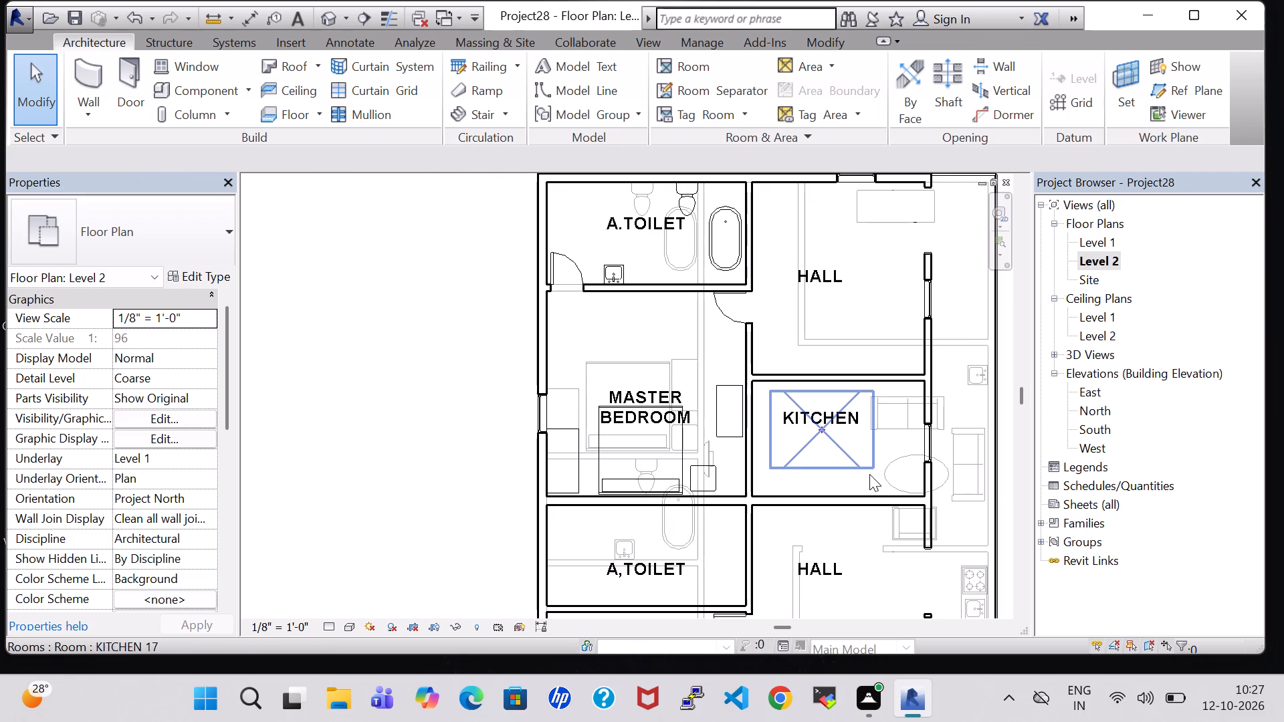
pyautogui.moveTo(869, 474); pyautogui.dragTo(836, 235, button='middle')
pyautogui.scroll(-1, 683, 307)
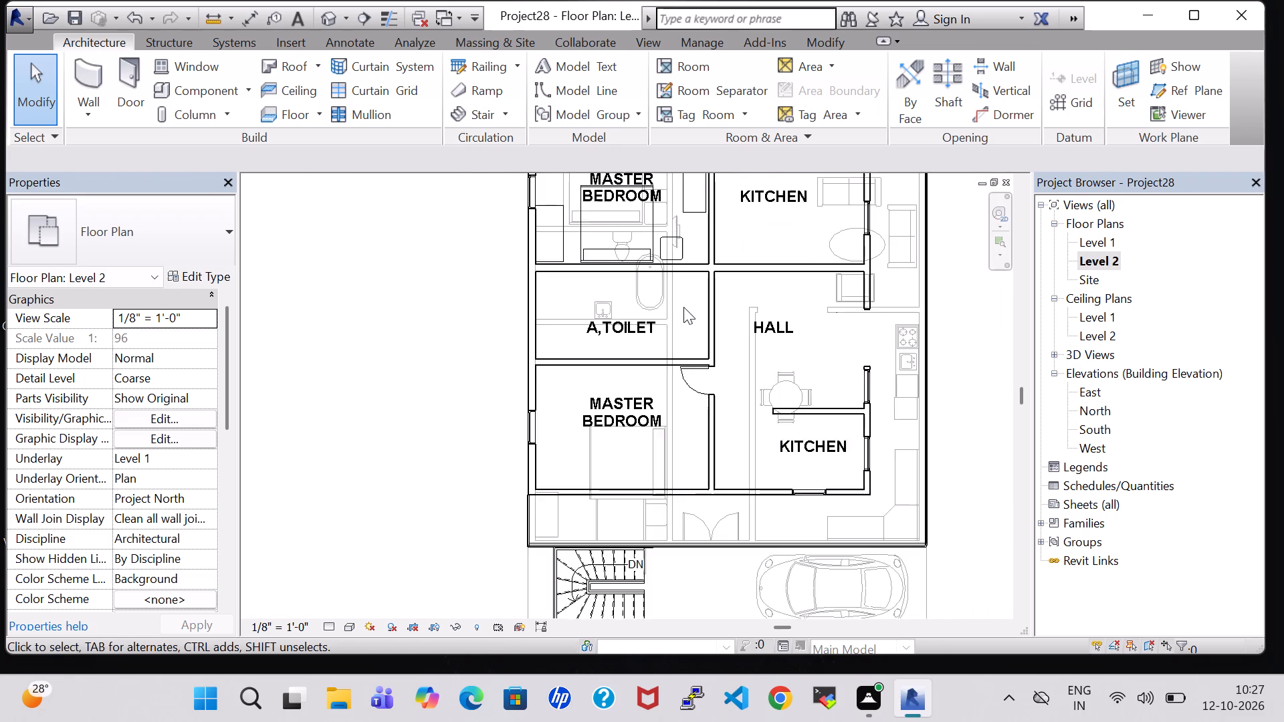
pyautogui.scroll(-1, 683, 307)
pyautogui.moveTo(746, 293); pyautogui.dragTo(782, 369, button='middle')
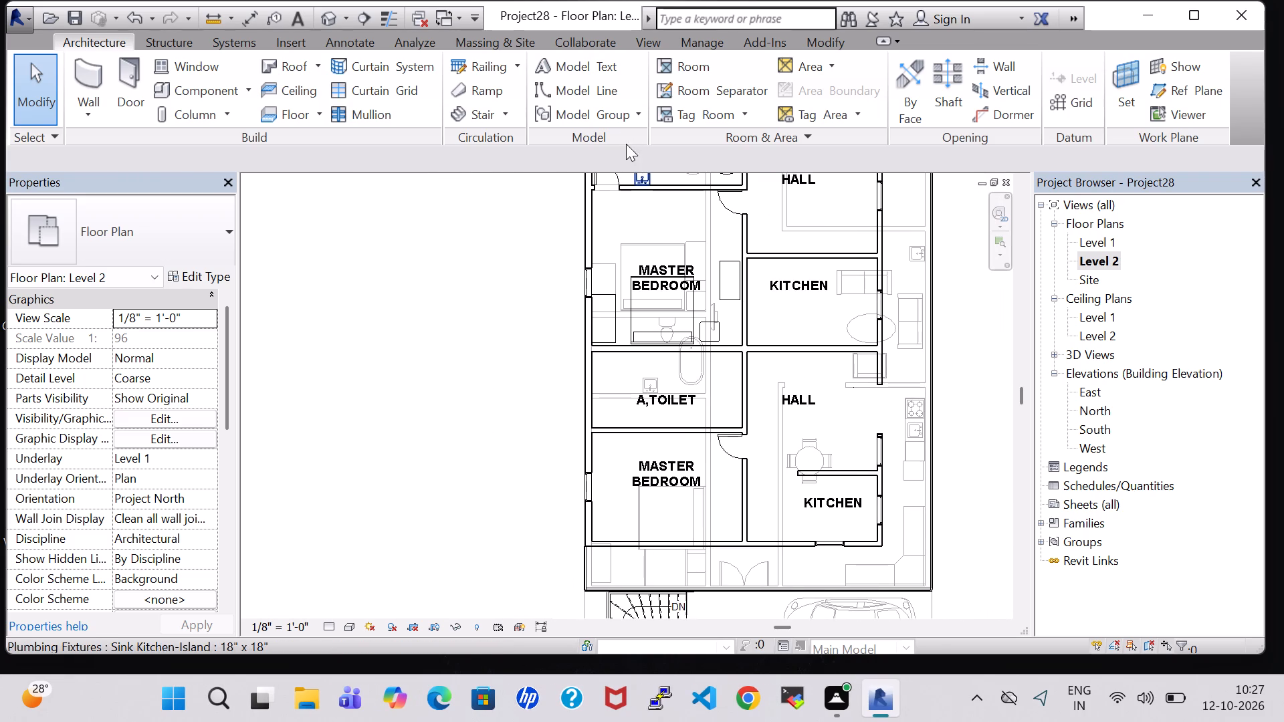
# Place a similar 18" x 18" sink in Level 2's A,TOILET against the lower MASTER BEDROOM wall, 3'-7" from the outer wall.
pyautogui.scroll(1, 677, 217)
pyautogui.moveTo(677, 217); pyautogui.dragTo(677, 268, button='middle')
pyautogui.moveTo(677, 271); pyautogui.dragTo(677, 279, button='middle')
pyautogui.click(636, 226)
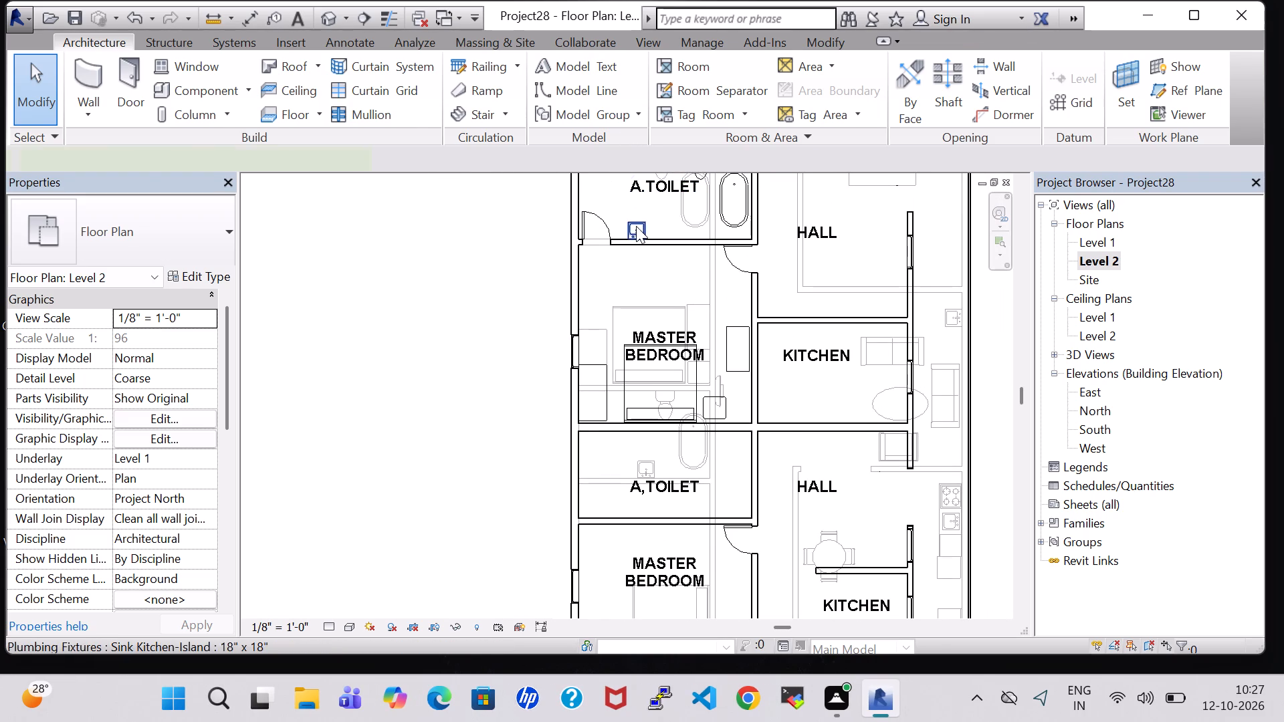
pyautogui.rightClick(636, 226)
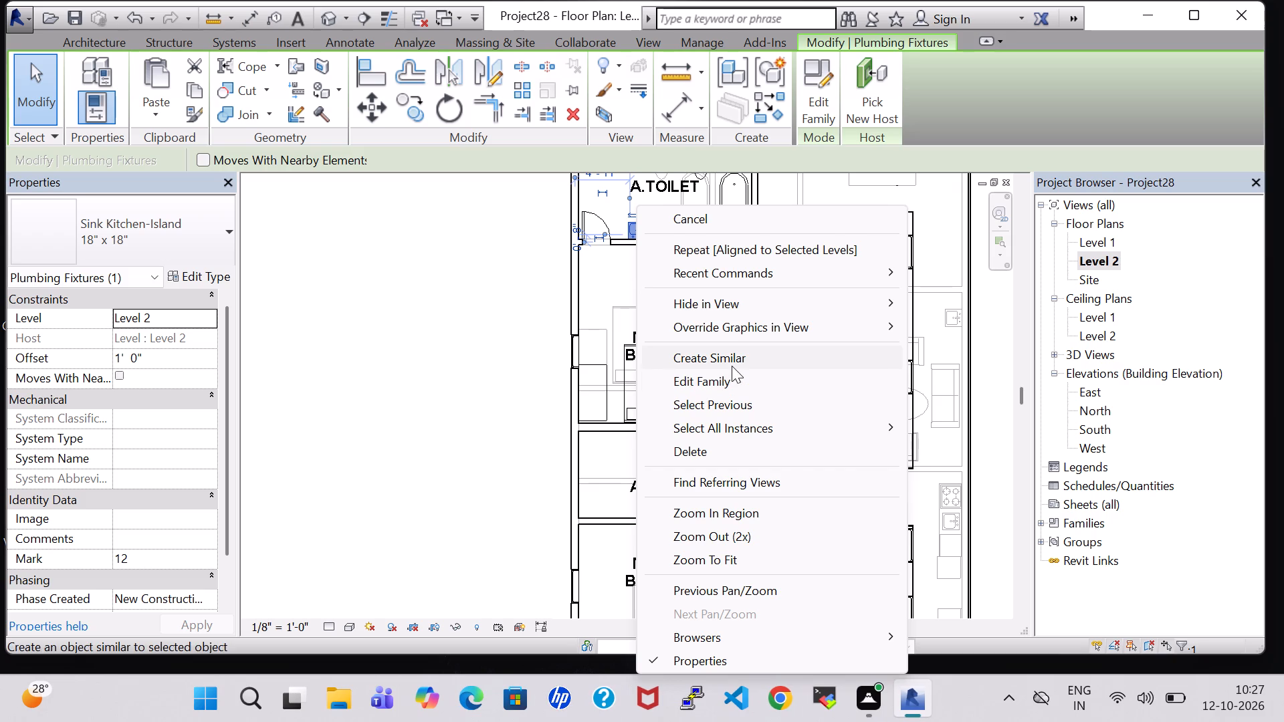
pyautogui.click(732, 366)
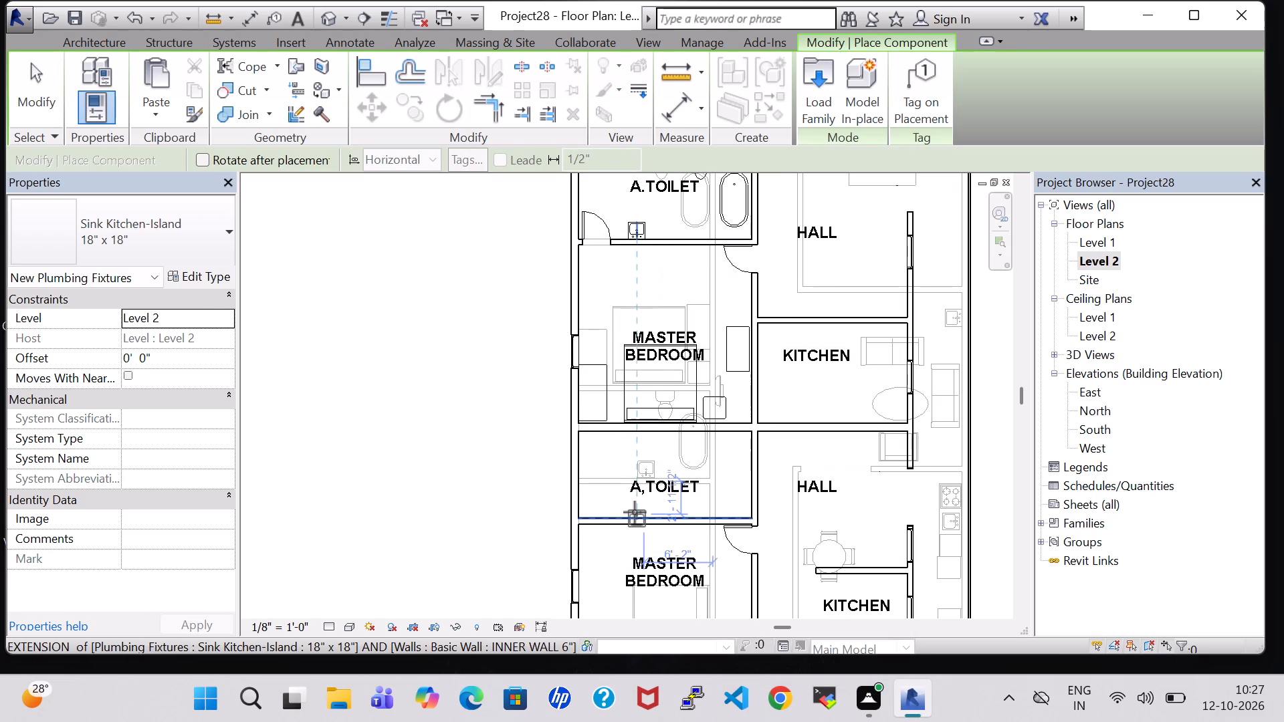
pyautogui.press('space')
pyautogui.press('space')
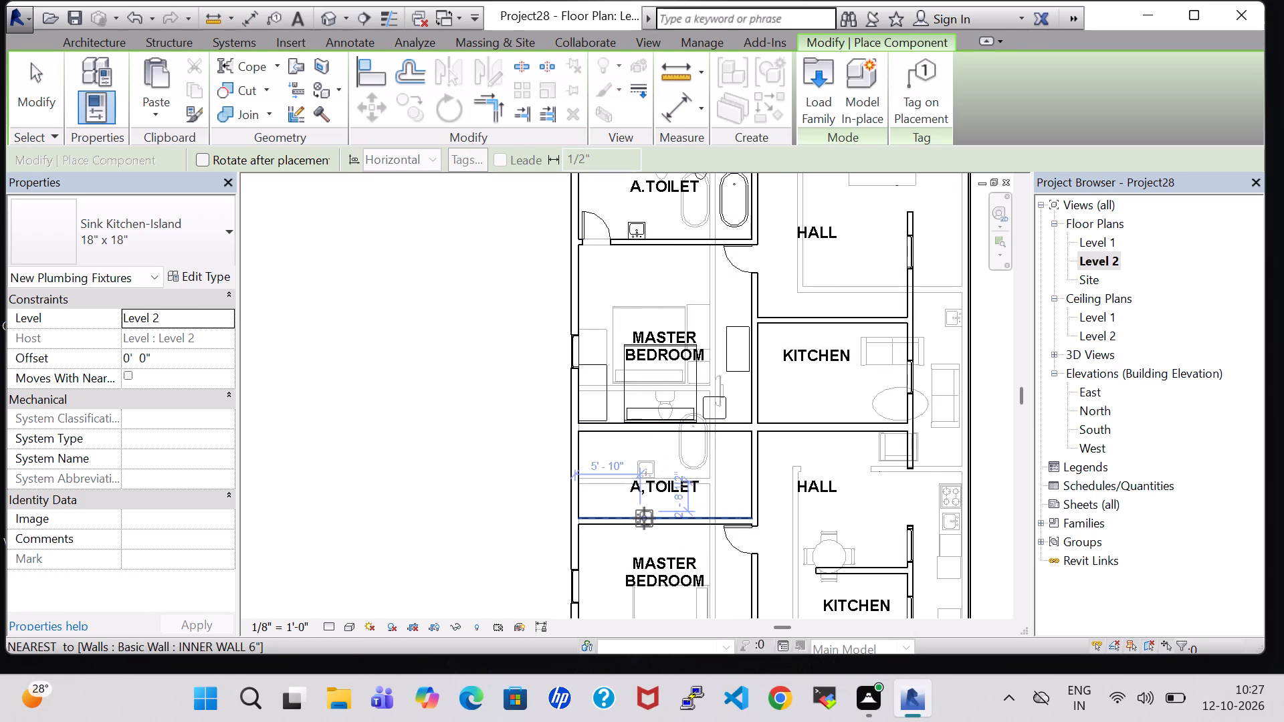
pyautogui.press('space')
pyautogui.scroll(5, 644, 518)
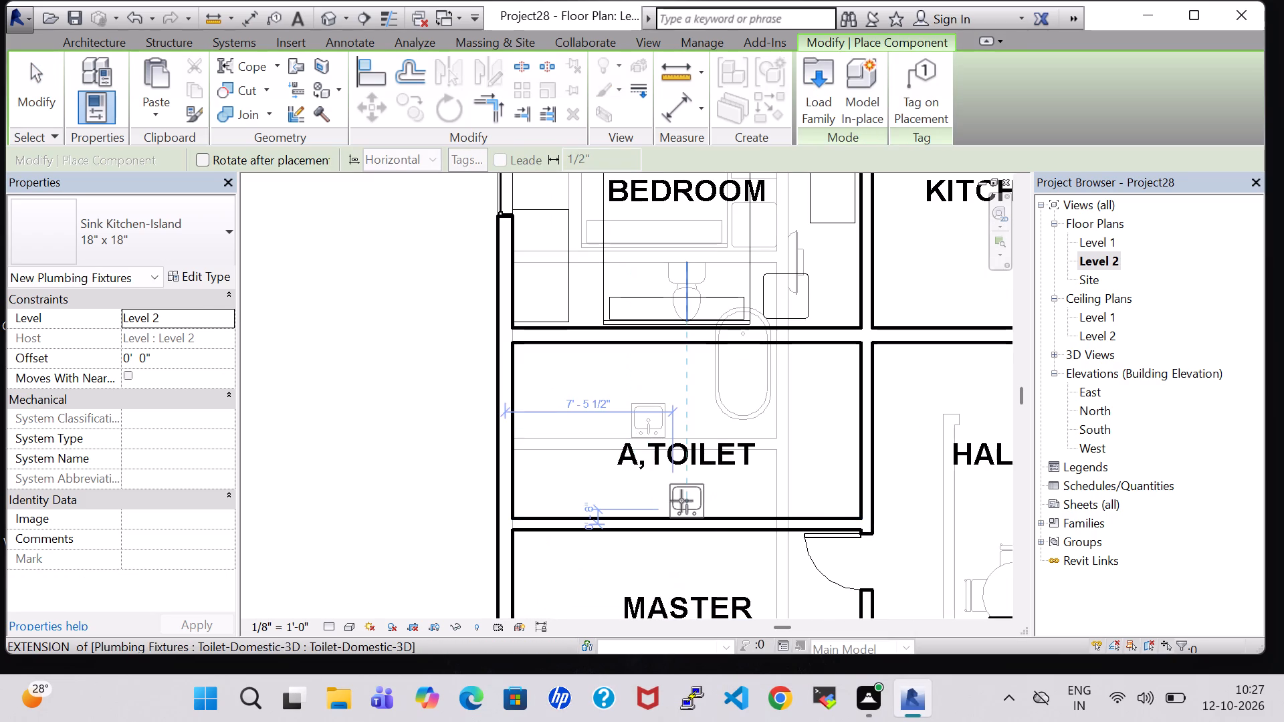
pyautogui.scroll(-1, 686, 492)
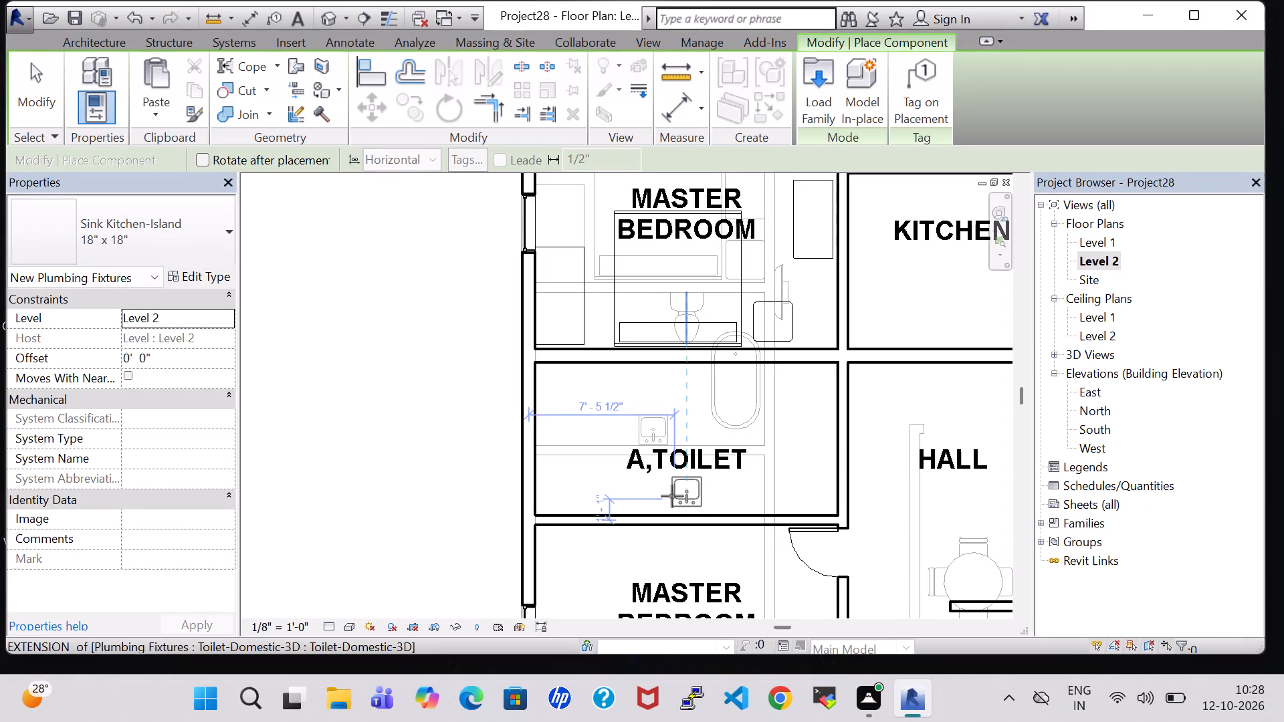
pyautogui.scroll(3, 611, 501)
pyautogui.click(611, 498)
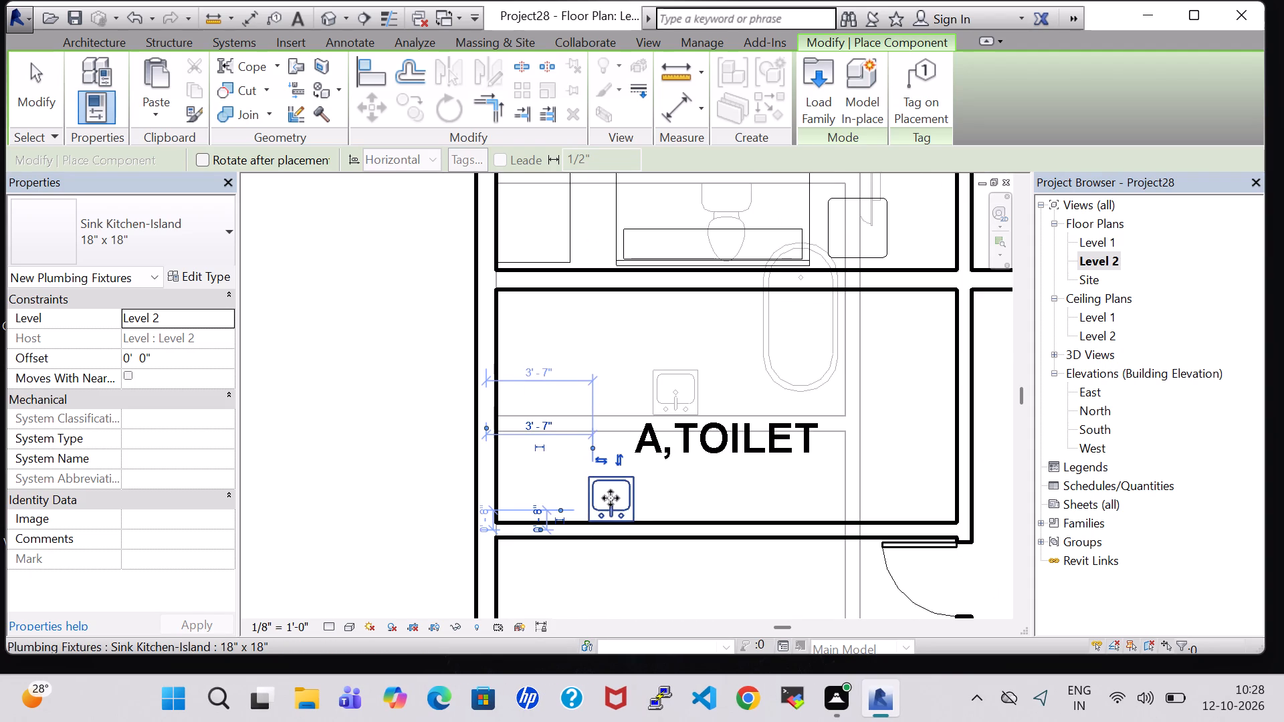
pyautogui.scroll(-9, 615, 498)
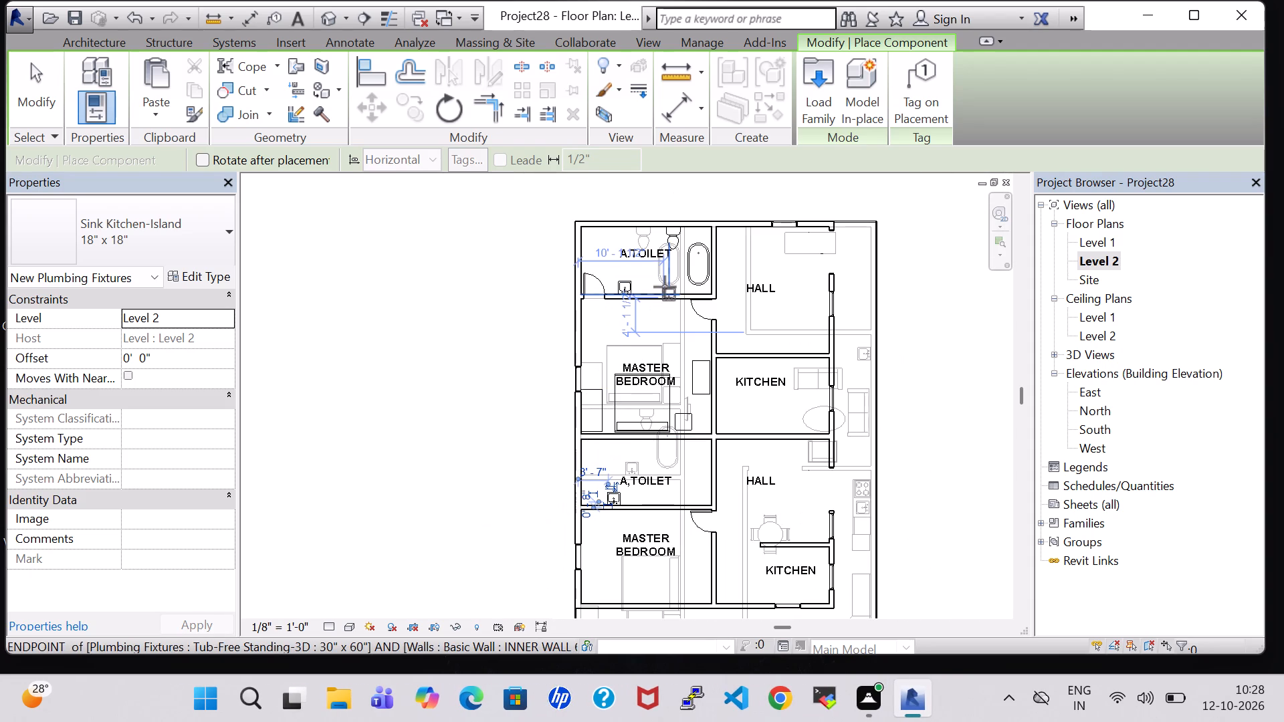
pyautogui.press('Escape')
pyautogui.press('Escape')
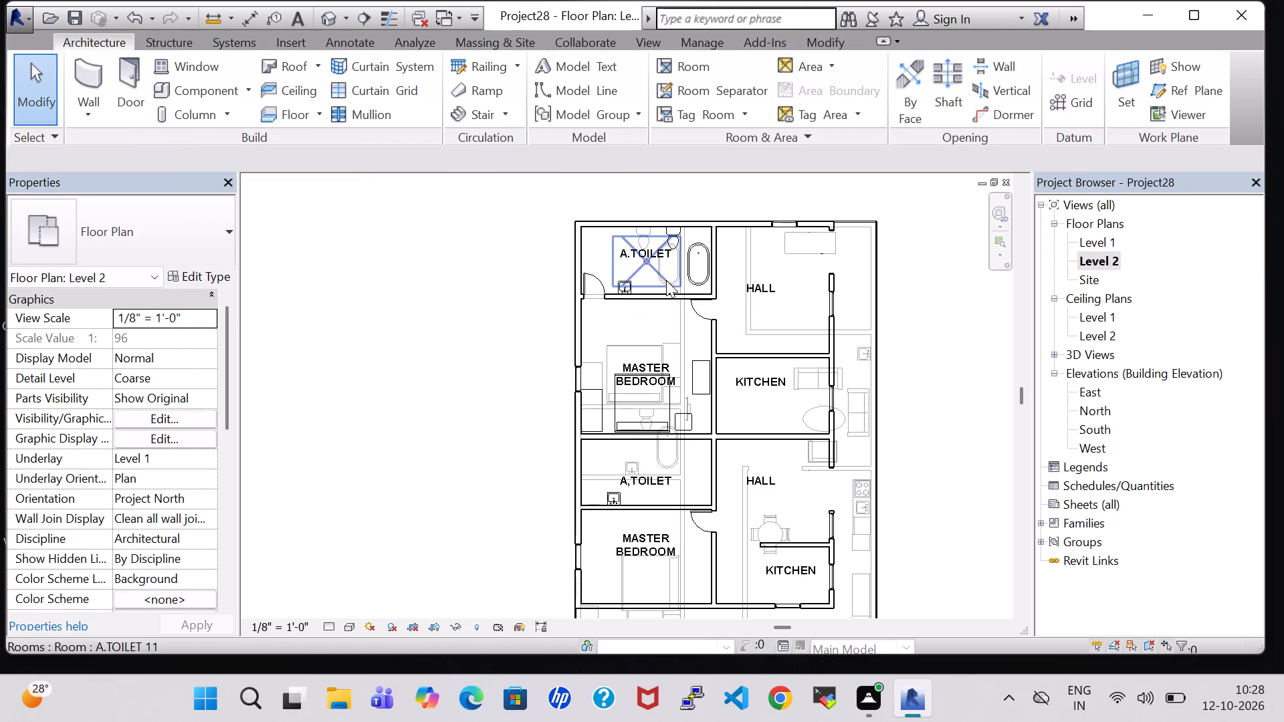
# Place a similar 30" x 60" free-standing tub in Level 2's A,TOILET along the HALL-side wall, in line with the A.TOILET tub.
pyautogui.click(691, 276)
pyautogui.rightClick(691, 276)
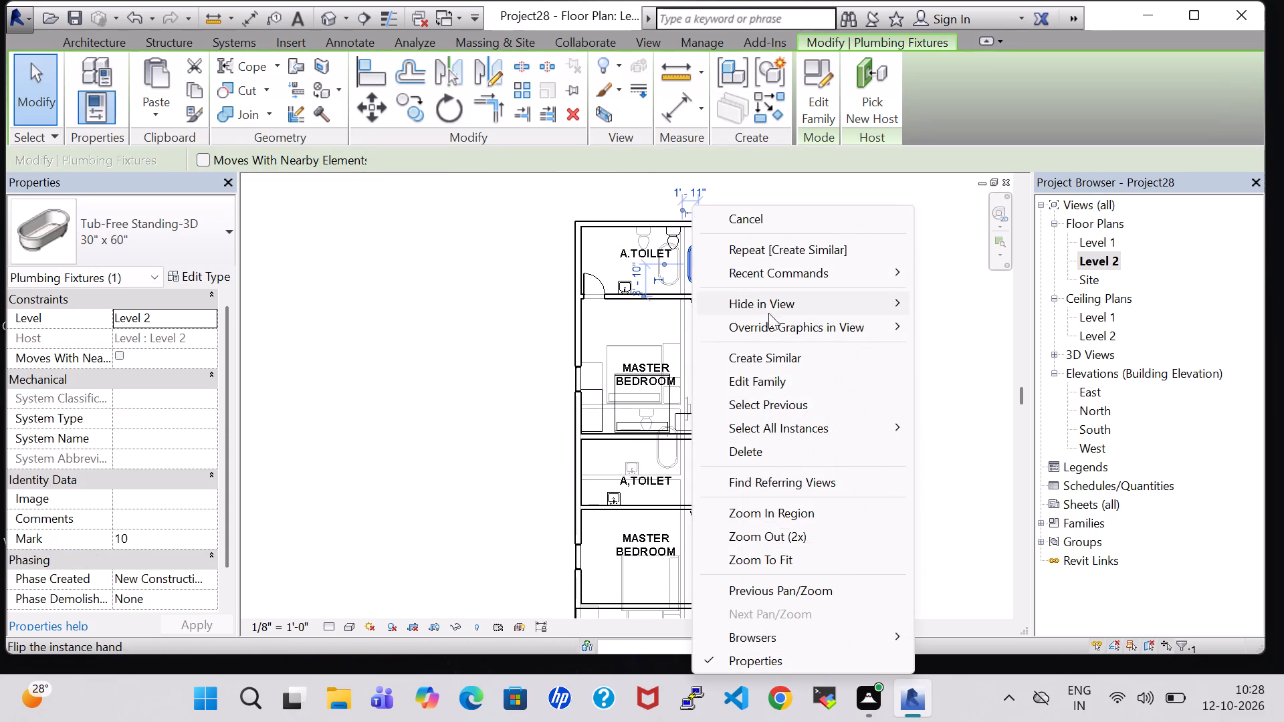
pyautogui.click(784, 354)
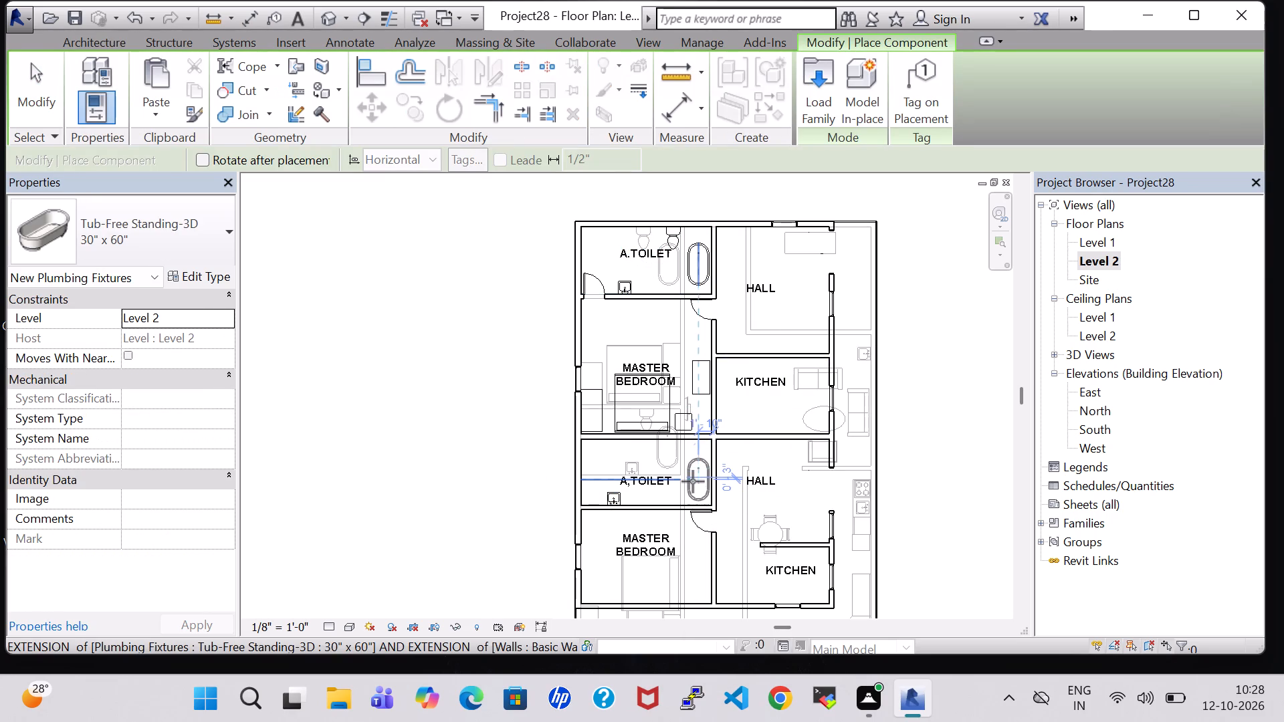
pyautogui.click(693, 481)
pyautogui.press('Escape')
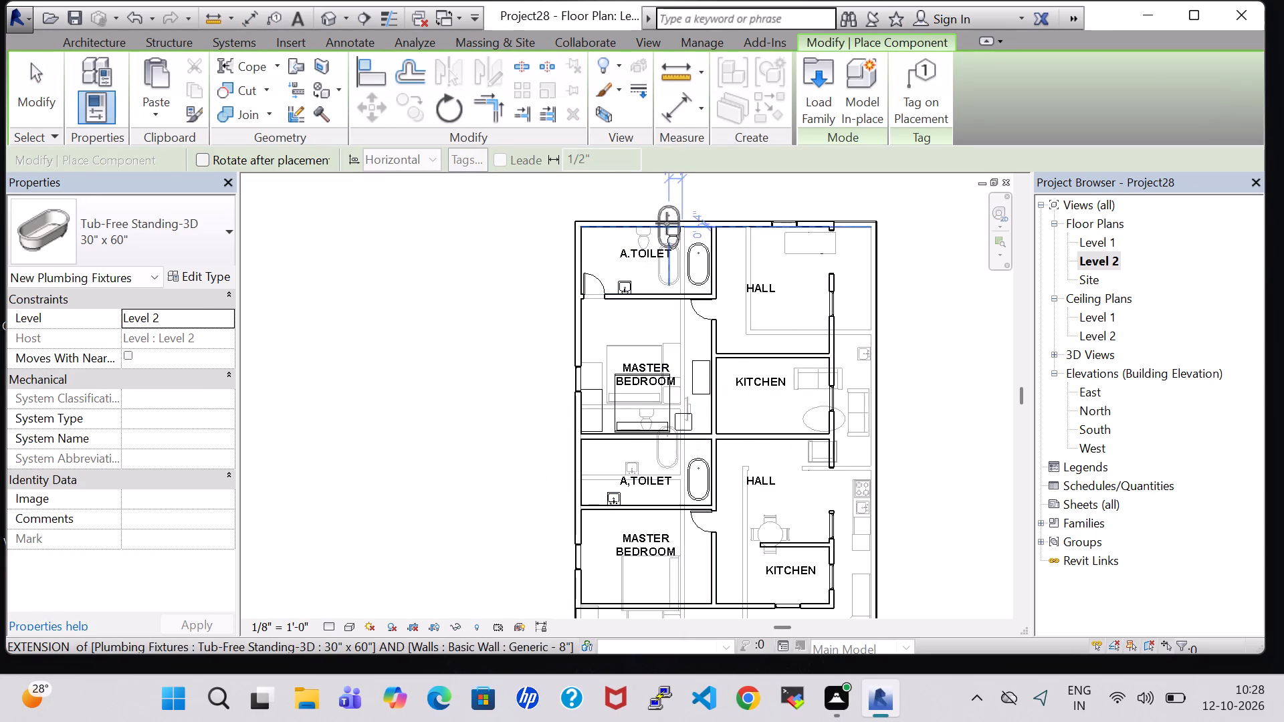
pyautogui.press('Escape')
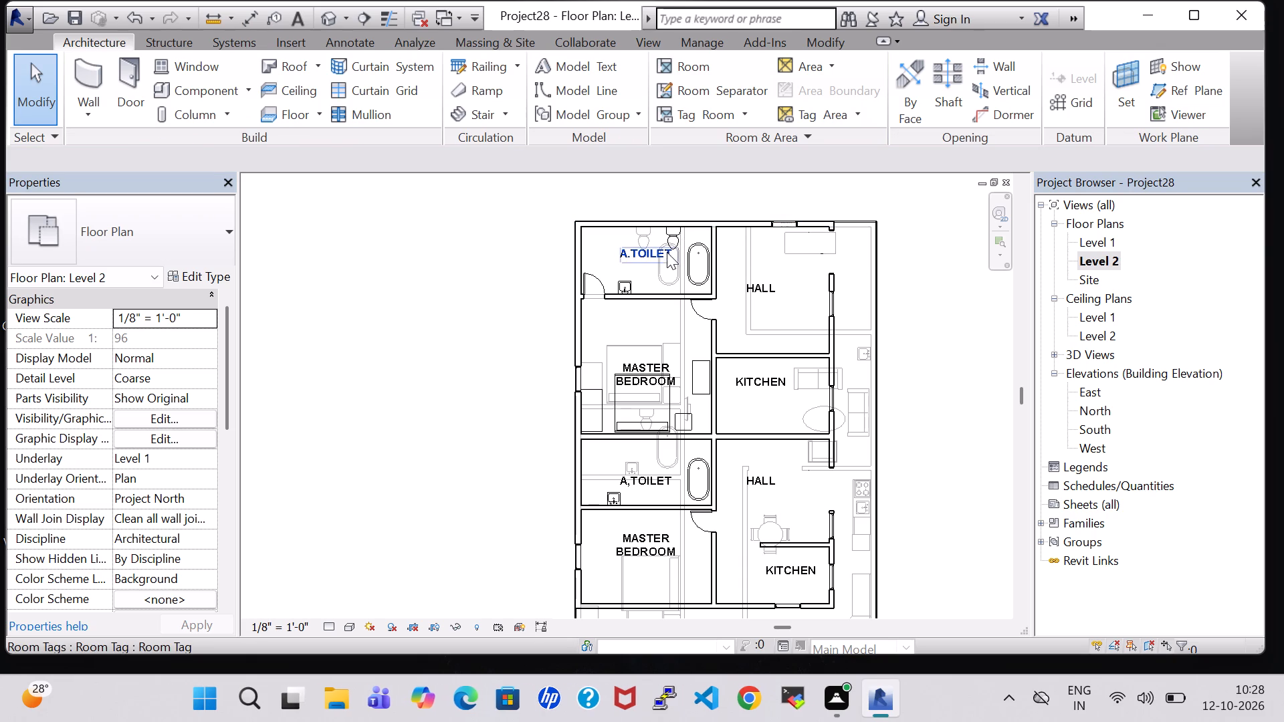
# Place a similar Toilet-Domestic-3D in Level 2's A,TOILET against the upper MASTER BEDROOM wall, beside the tub.
pyautogui.click(675, 237)
pyautogui.rightClick(675, 237)
pyautogui.click(783, 361)
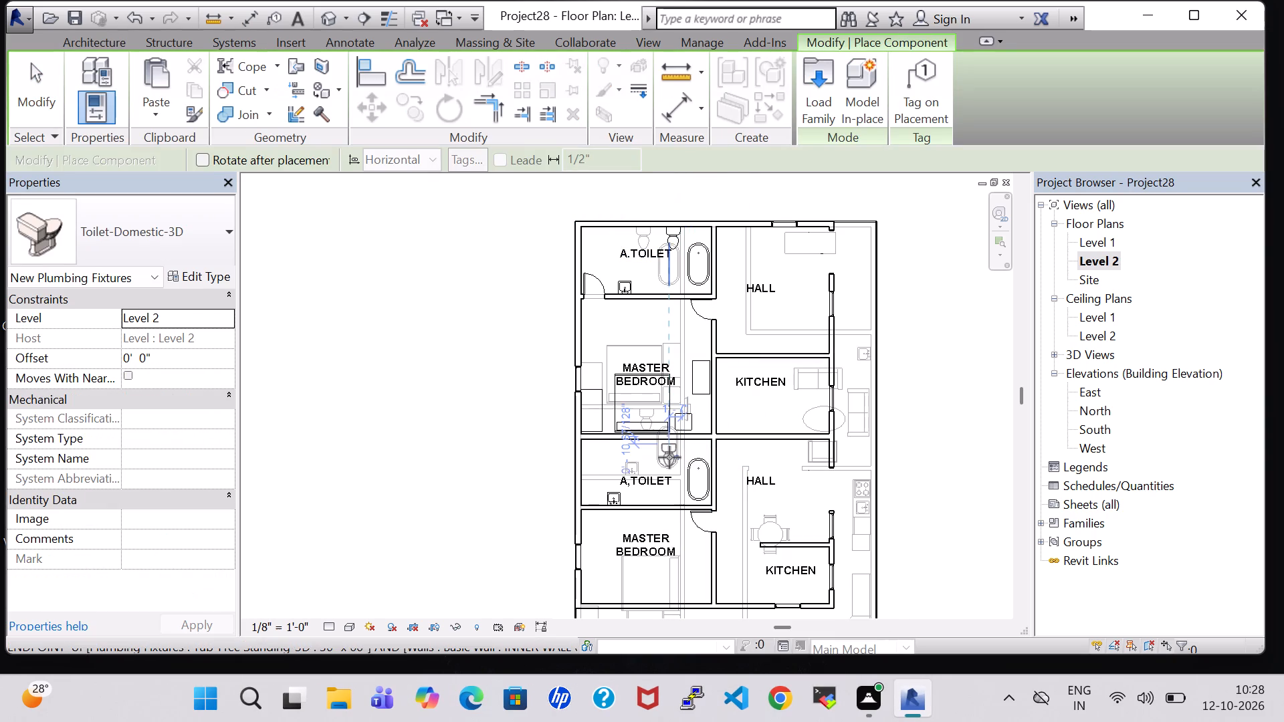
pyautogui.scroll(5, 669, 457)
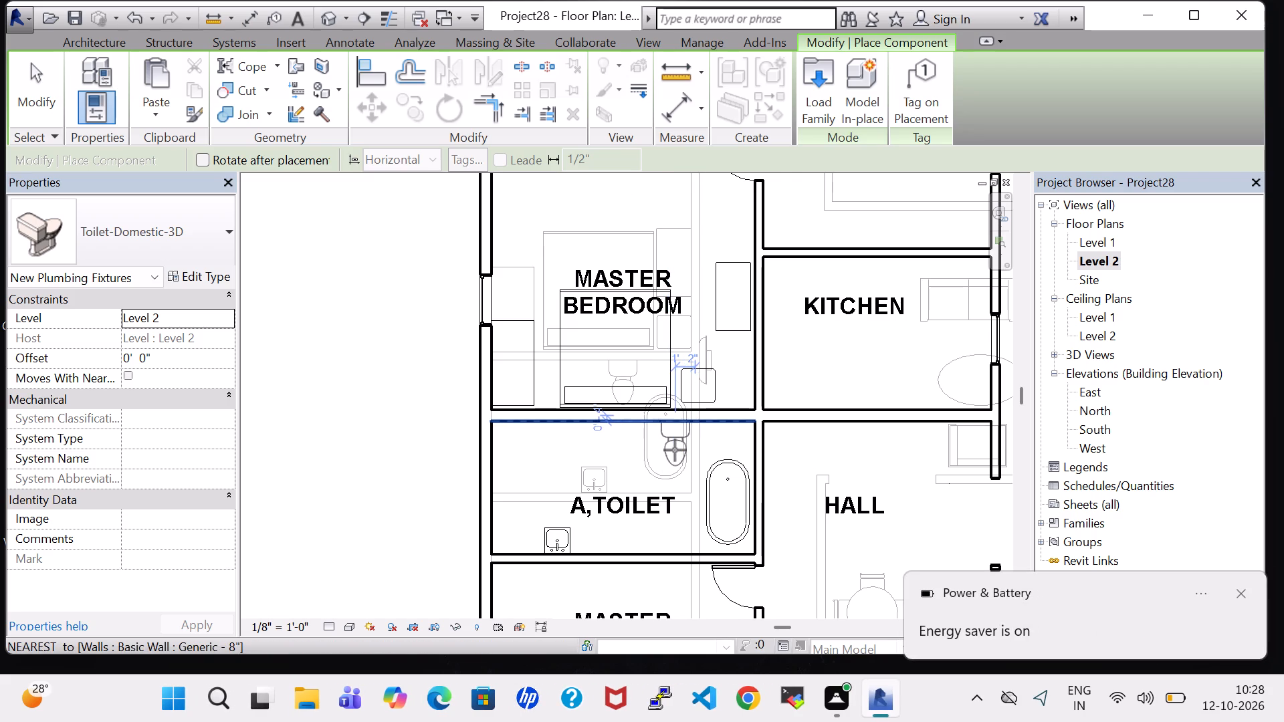
pyautogui.click(675, 450)
pyautogui.press('Escape')
pyautogui.press('Escape')
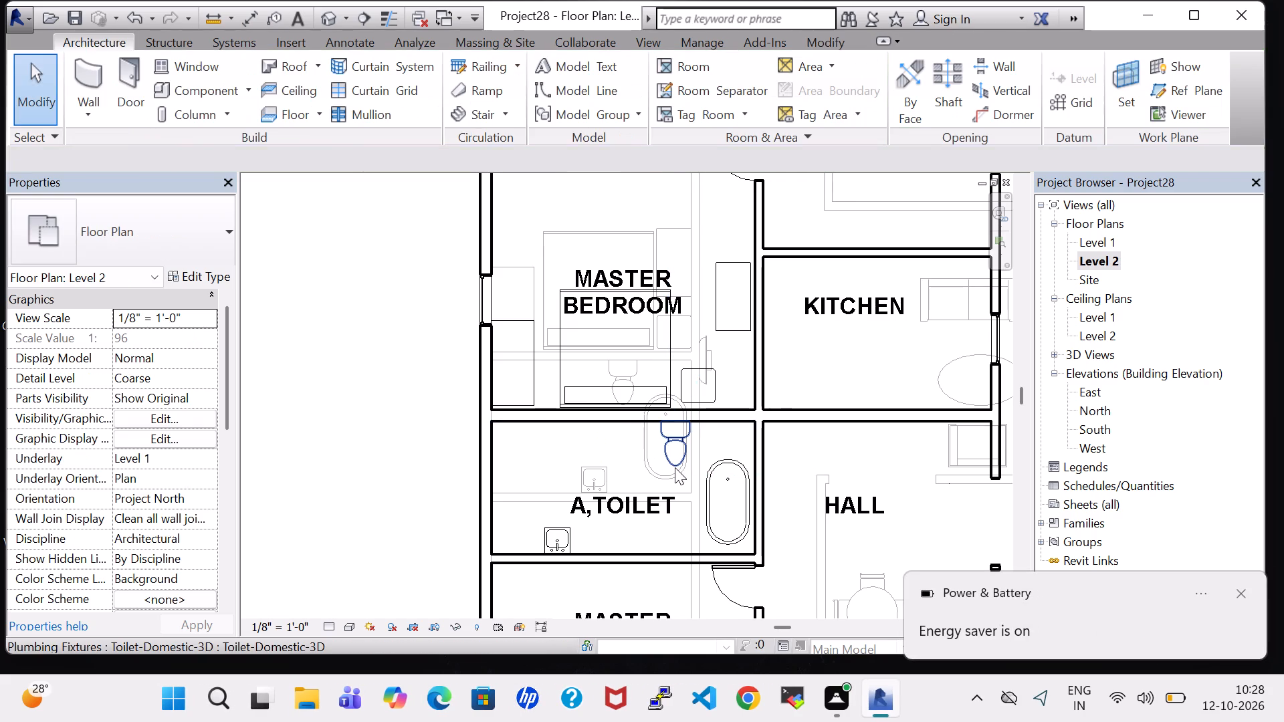
# Place a Single-Flush 30" x 80" door in the wall between A,TOILET and the lower MASTER BEDROOM, 1'-11" from the outer wall, swinging into the toilet.
pyautogui.click(134, 76)
pyautogui.click(176, 211)
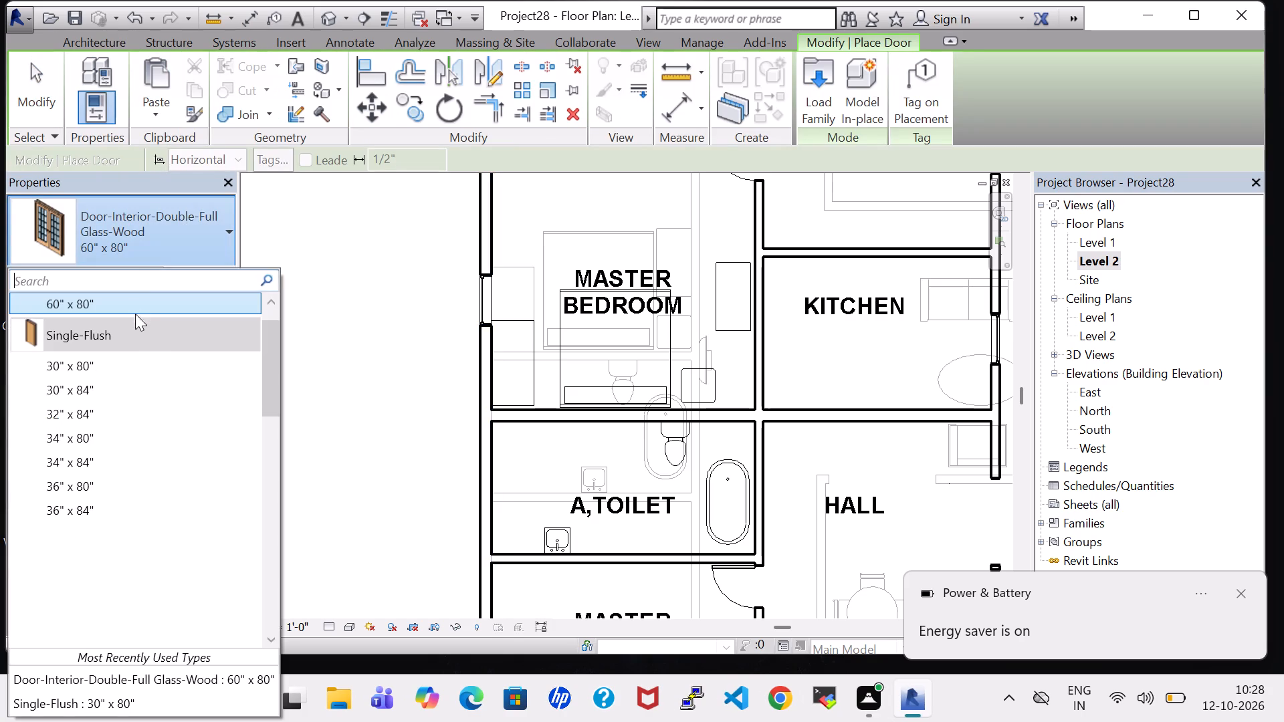
pyautogui.click(144, 359)
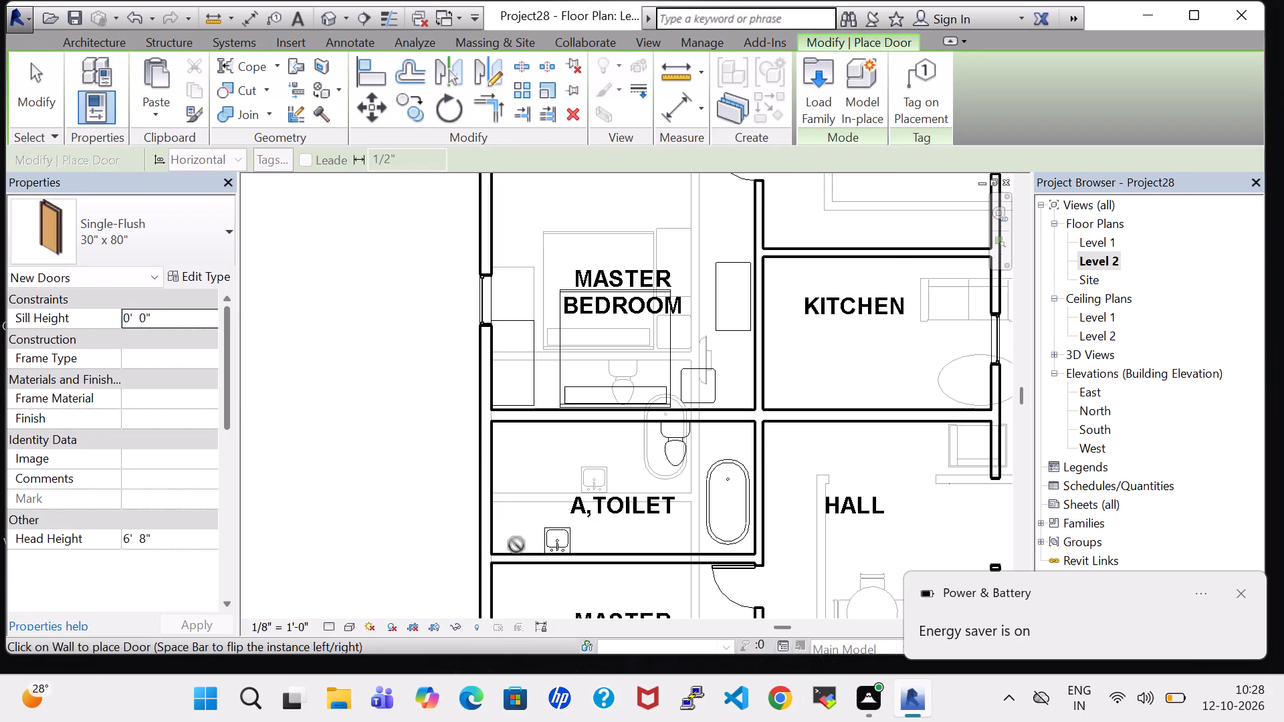
pyautogui.press('space')
pyautogui.click(518, 546)
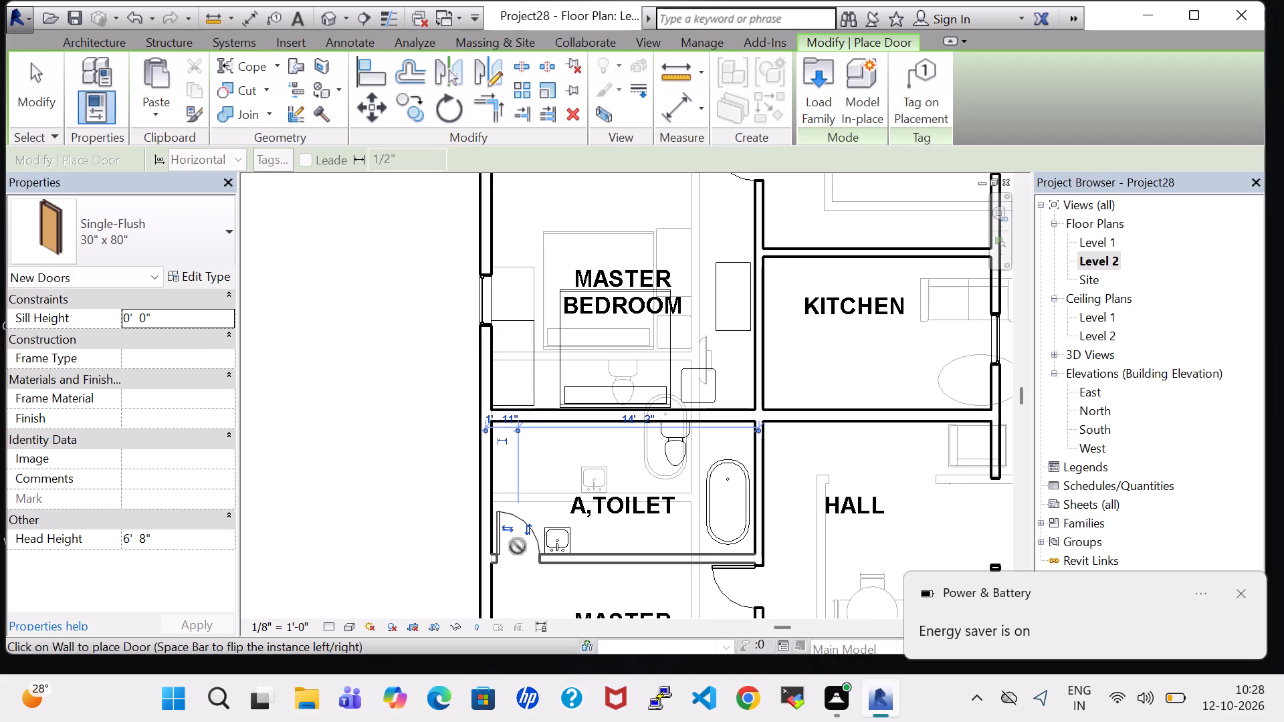
pyautogui.scroll(-3, 518, 546)
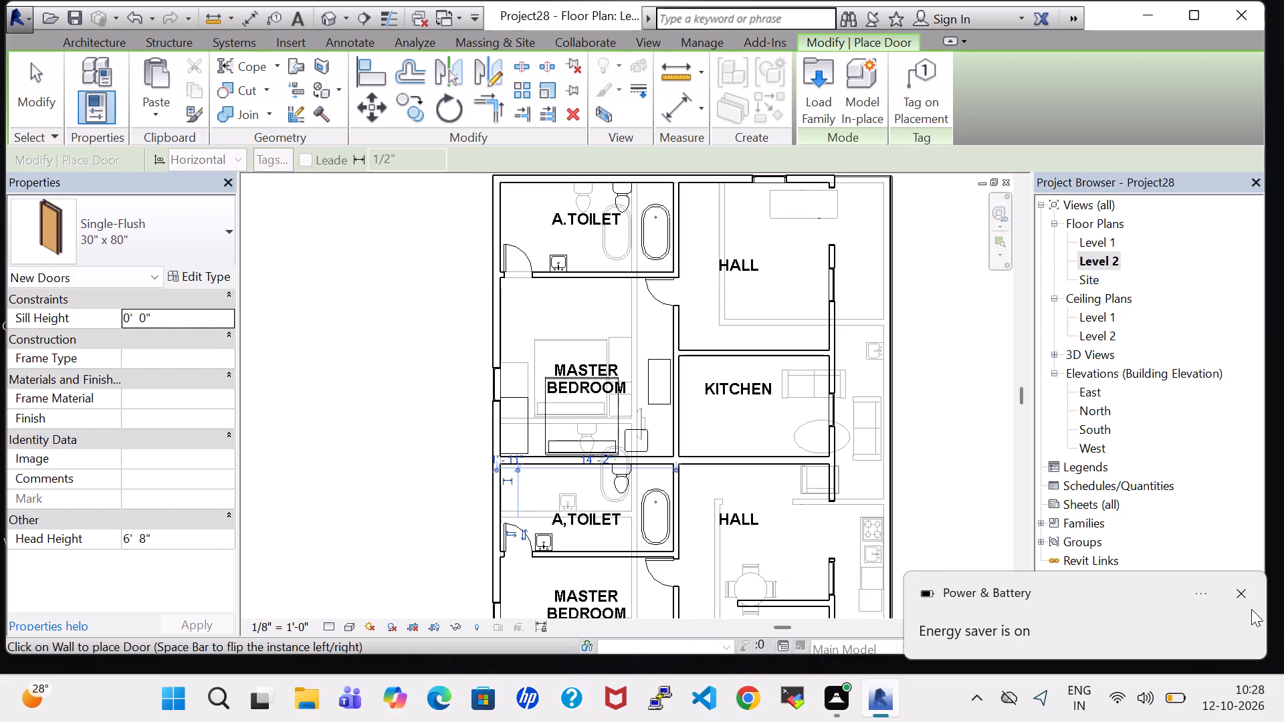
pyautogui.click(1240, 588)
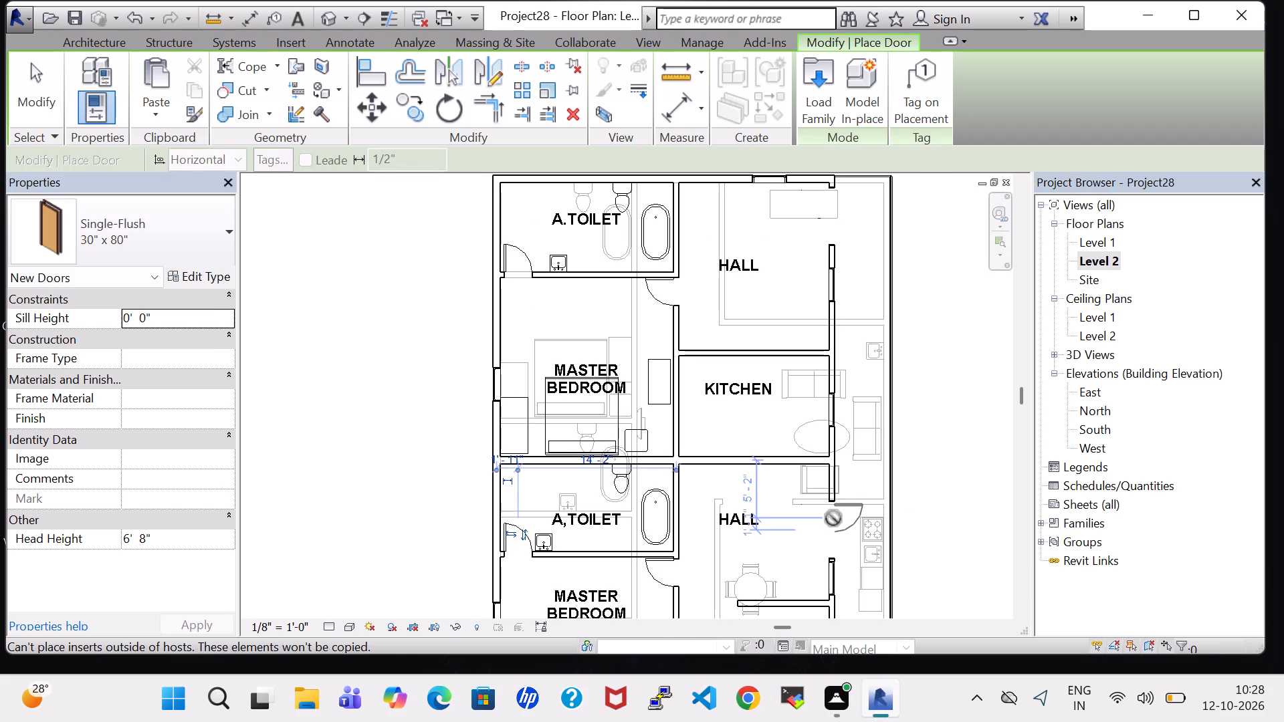
pyautogui.press('Escape')
pyautogui.press('Escape')
# Set the offset of the A,TOILET sink to 1' 0" above Level 2.
pyautogui.click(545, 544)
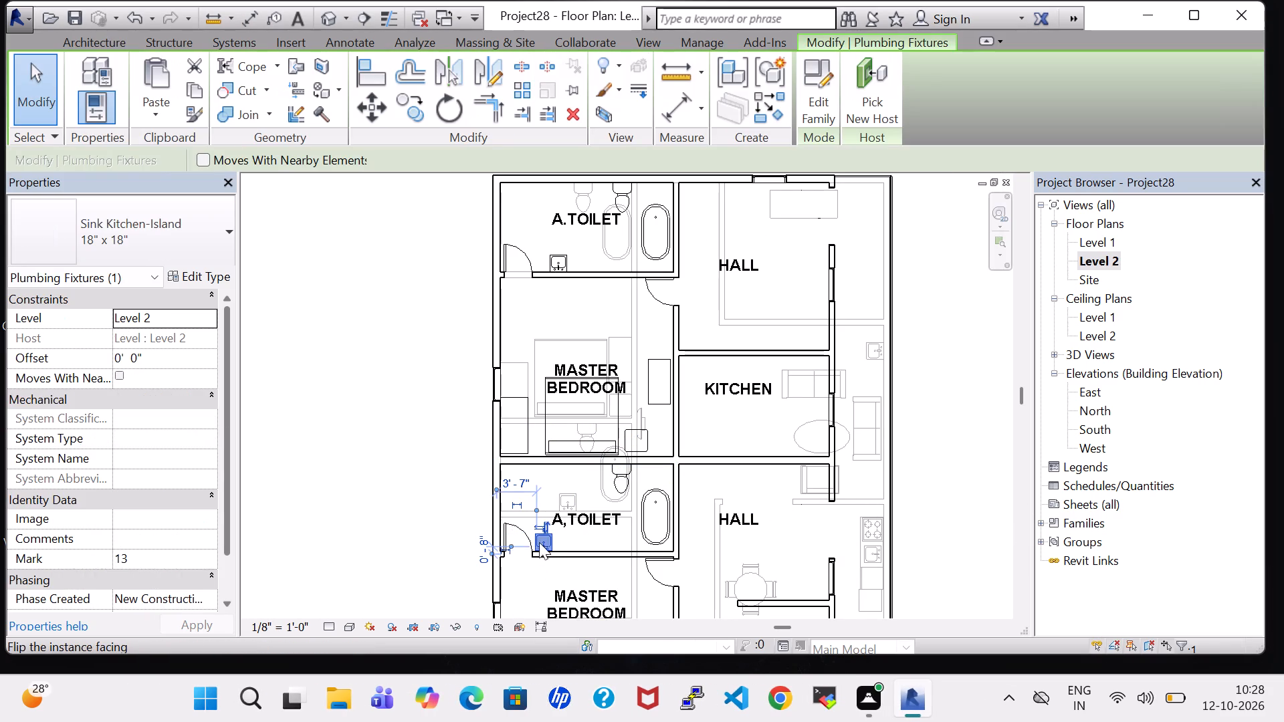
pyautogui.click(123, 352)
pyautogui.press('BackSpace')
pyautogui.press('1')
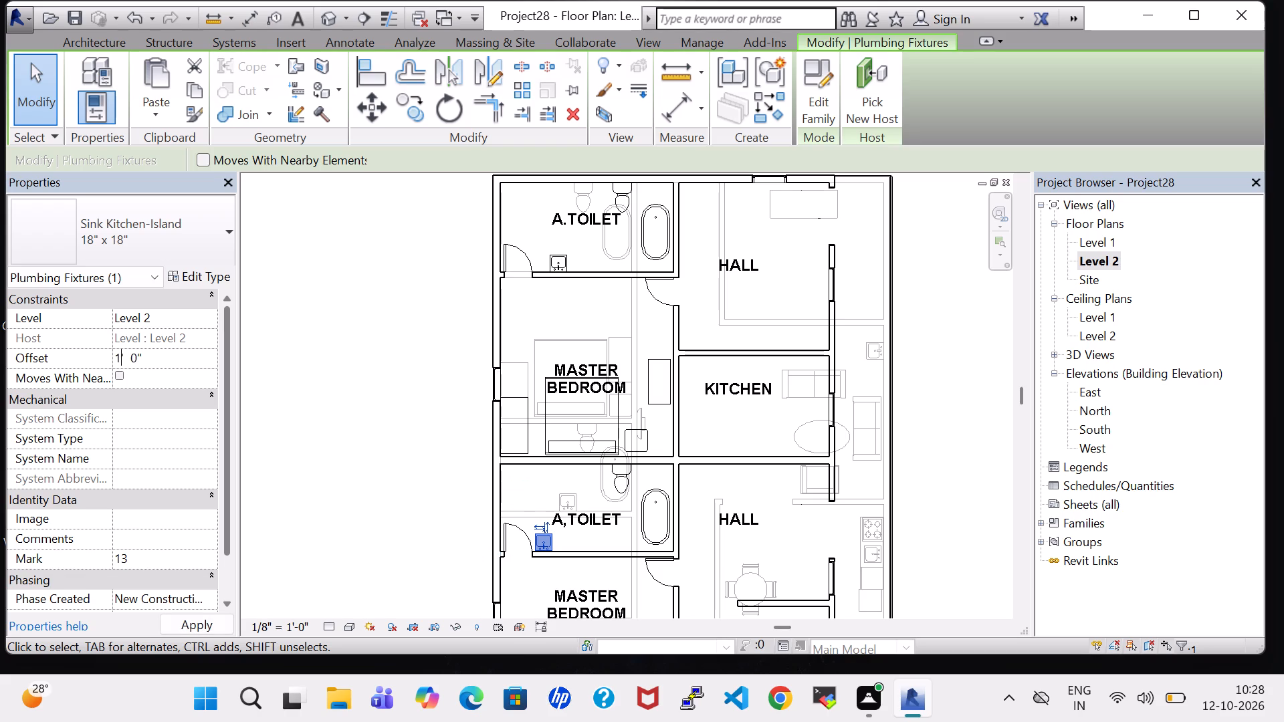
pyautogui.click(206, 621)
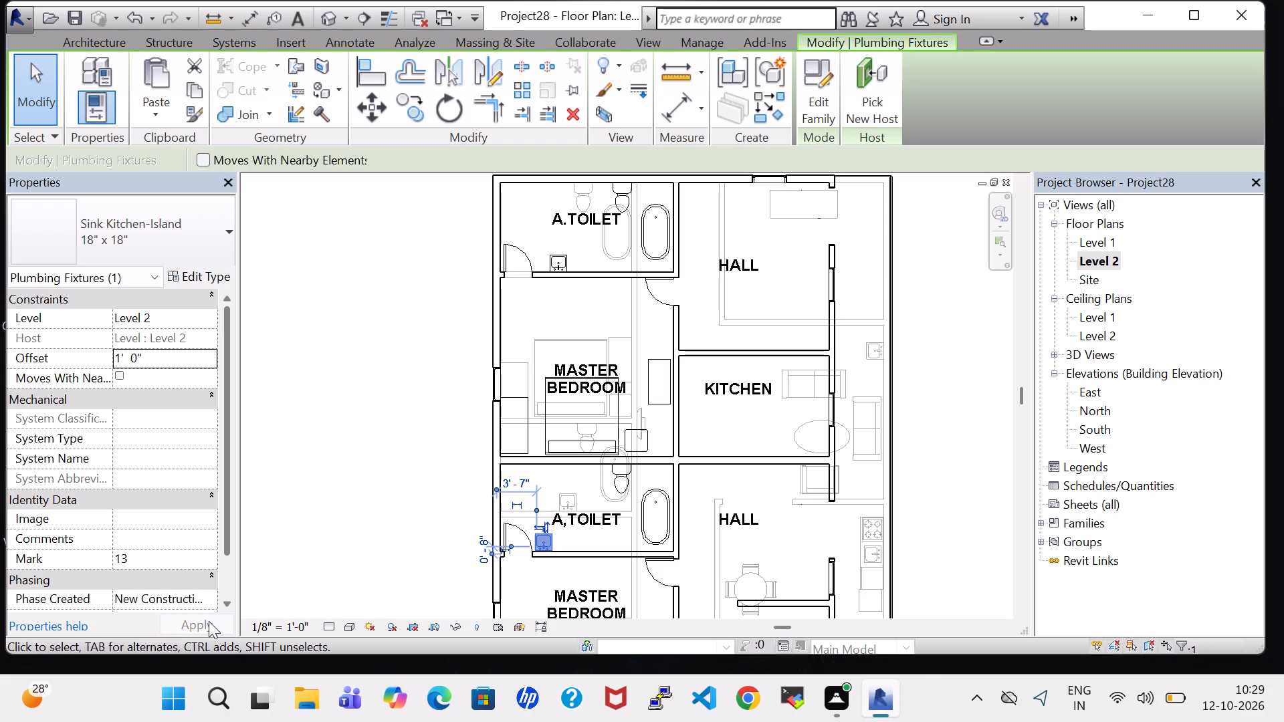
pyautogui.click(643, 521)
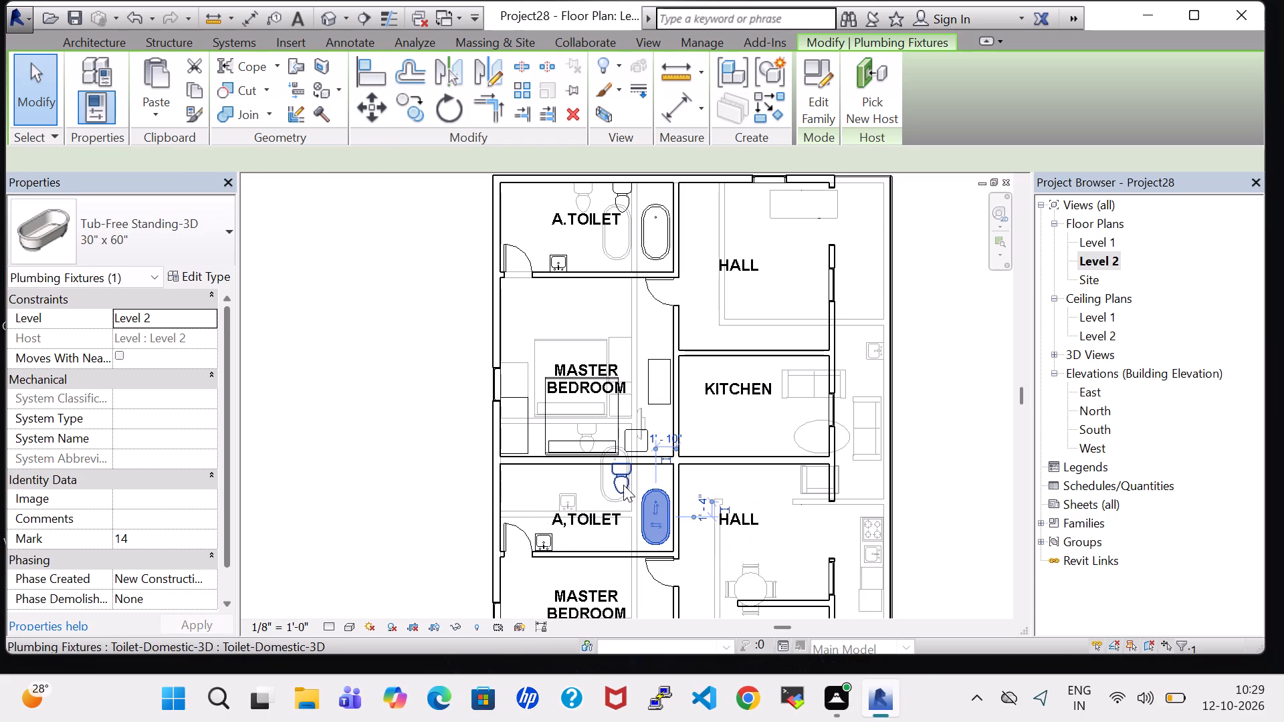
pyautogui.click(955, 459)
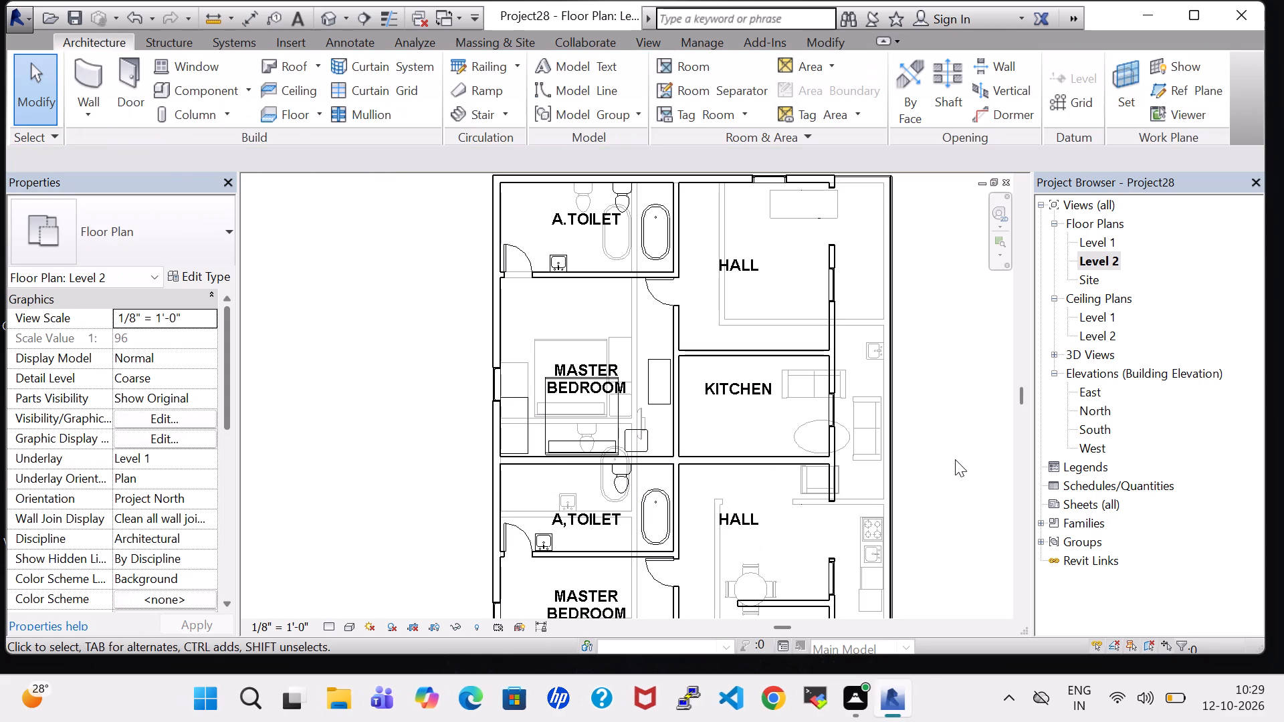
# Place a similar King 78" x 83" Bed-Shaker in Level 2's lower MASTER BEDROOM, with its headboard against the KITCHEN-side wall.
pyautogui.scroll(-3, 955, 459)
pyautogui.middleClick(955, 459)
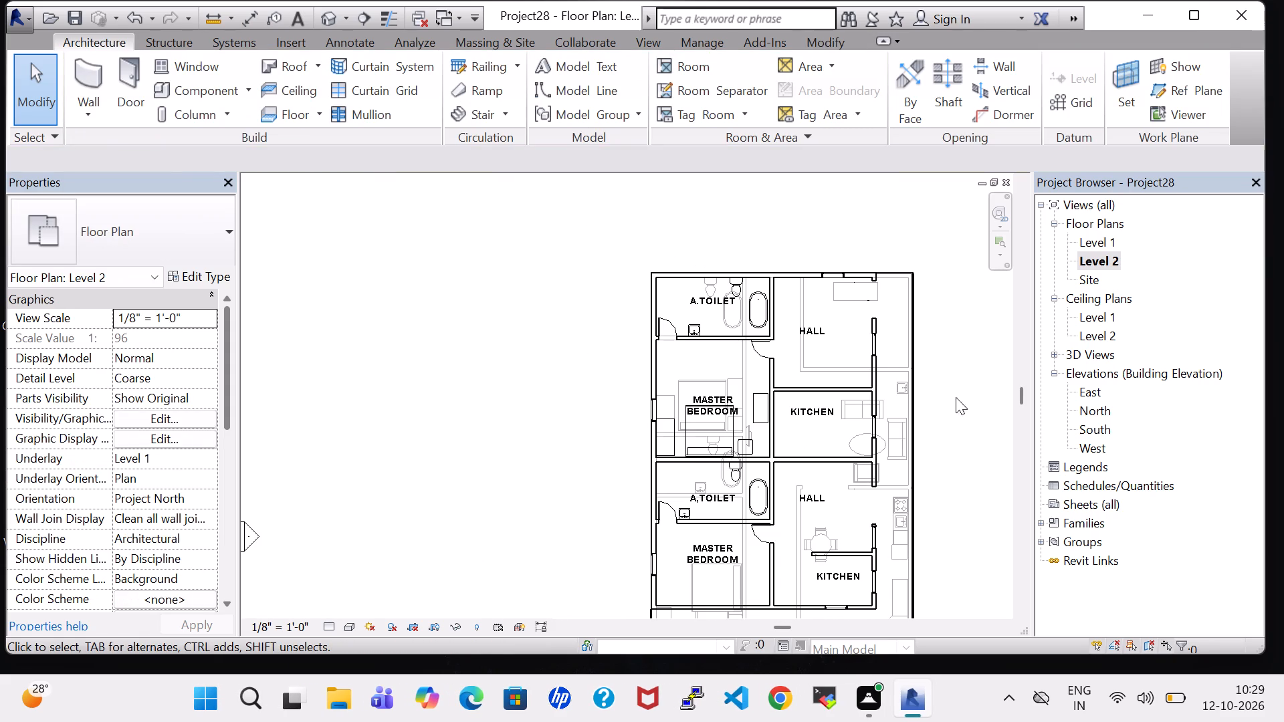
pyautogui.moveTo(972, 505); pyautogui.dragTo(962, 441, button='middle')
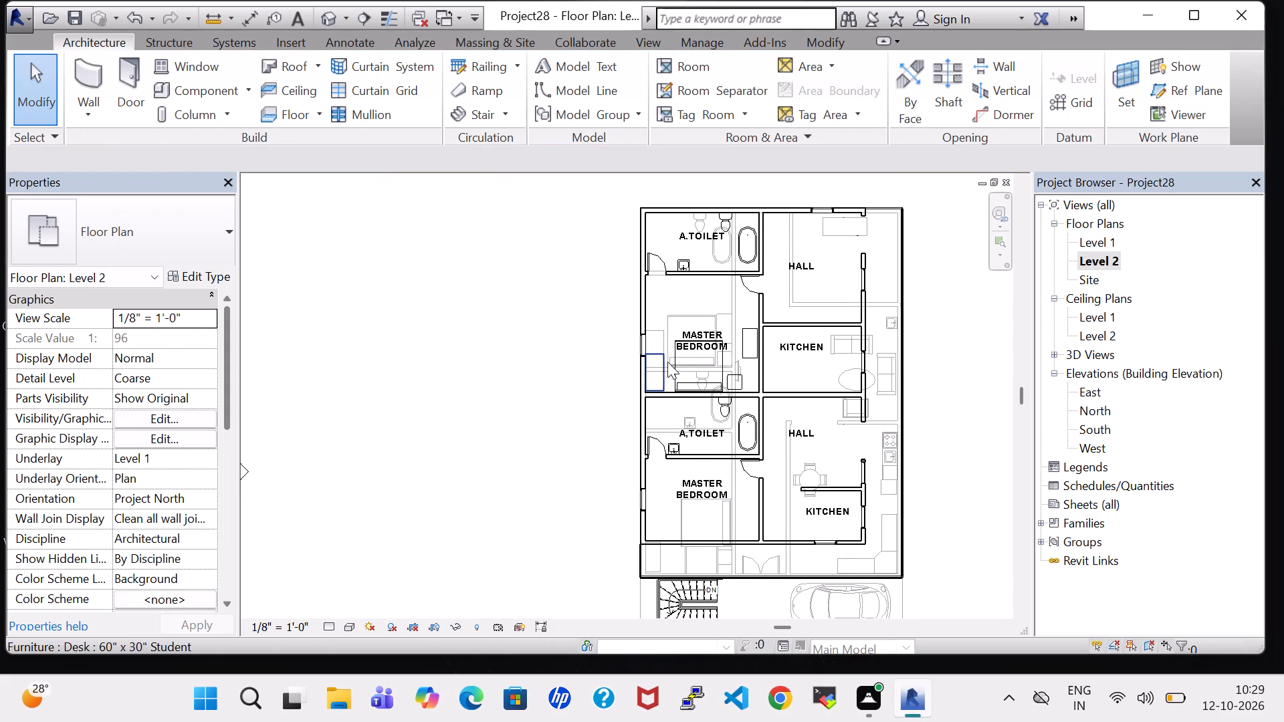
pyautogui.click(680, 367)
pyautogui.rightClick(680, 367)
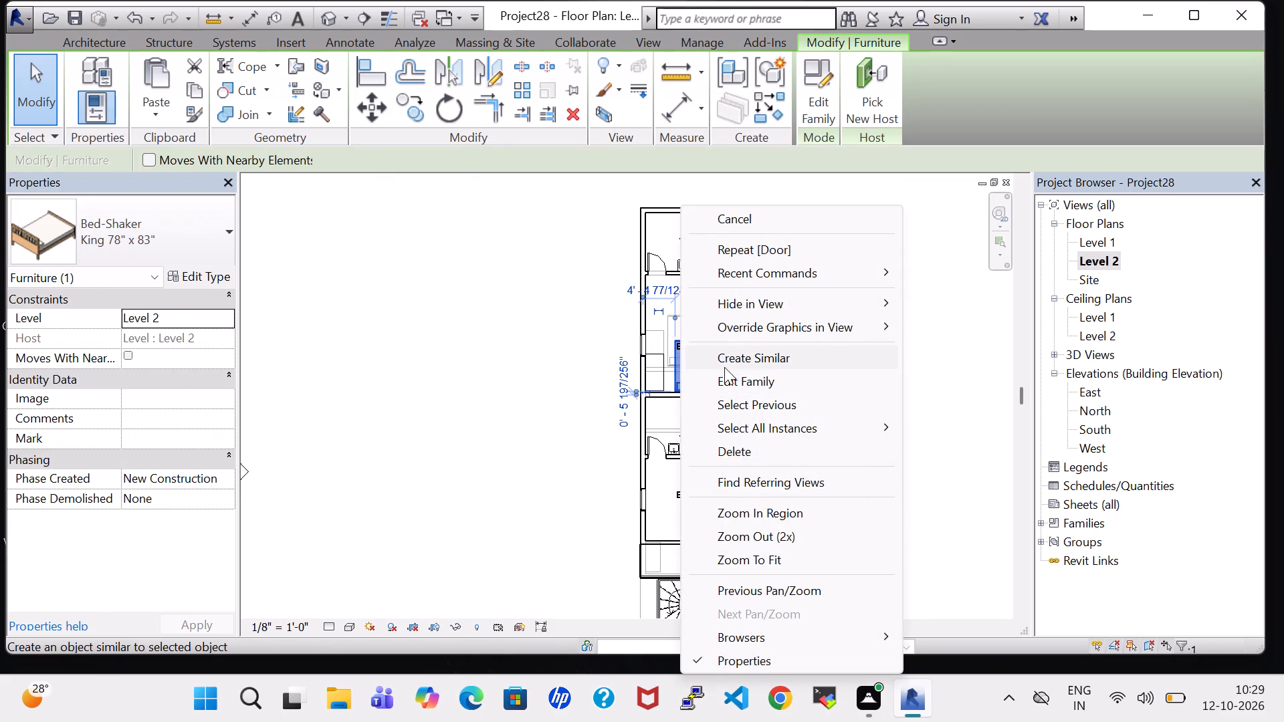
pyautogui.click(739, 360)
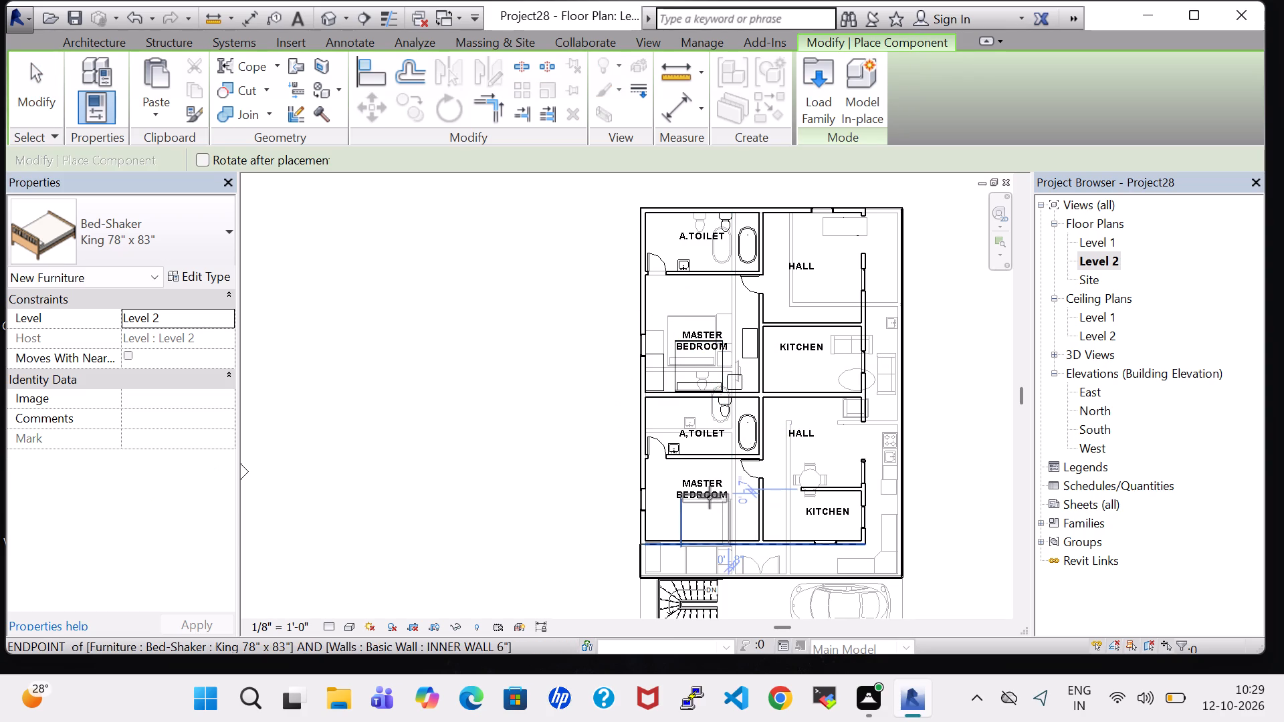
pyautogui.press('space')
pyautogui.press('space')
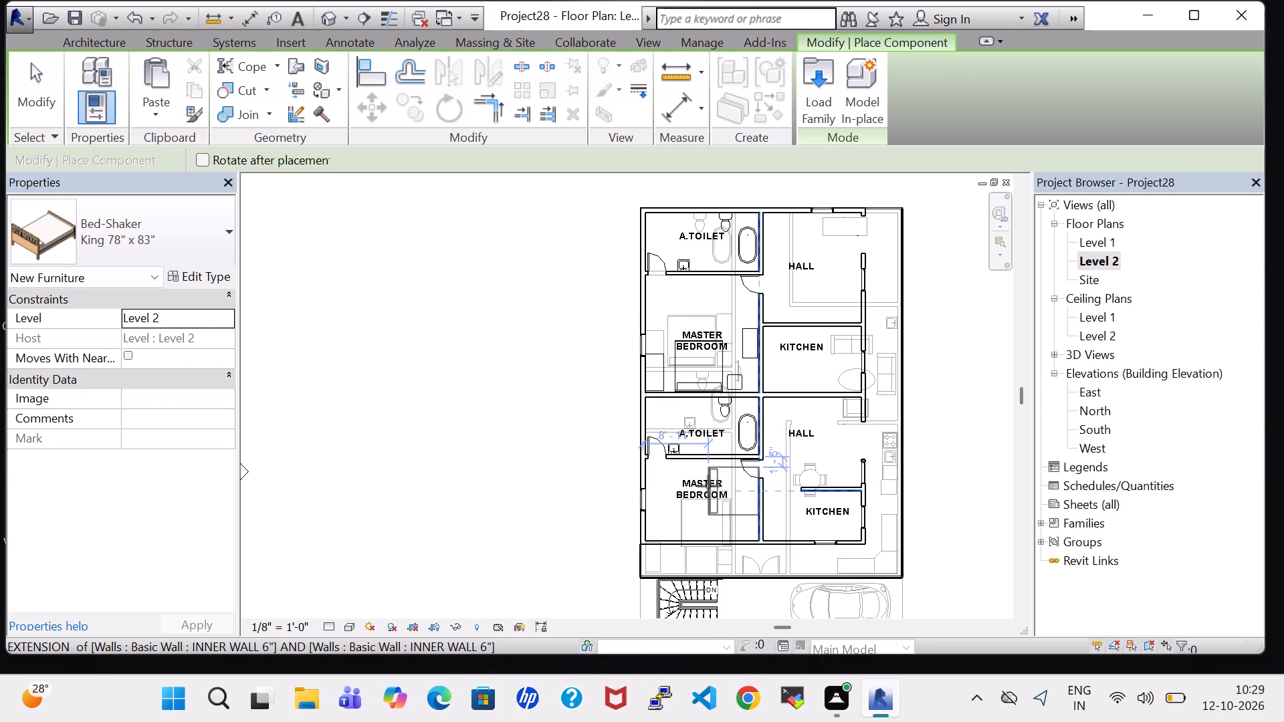
pyautogui.press('space')
pyautogui.press('space')
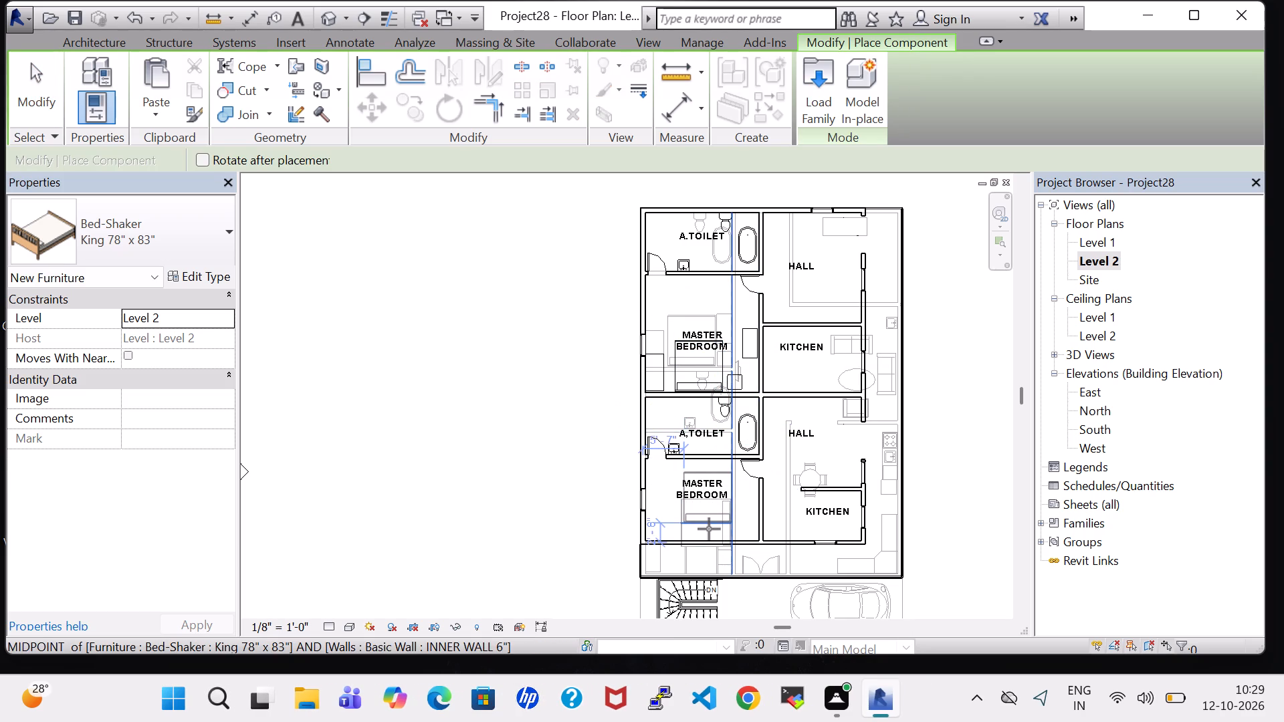
pyautogui.press('space')
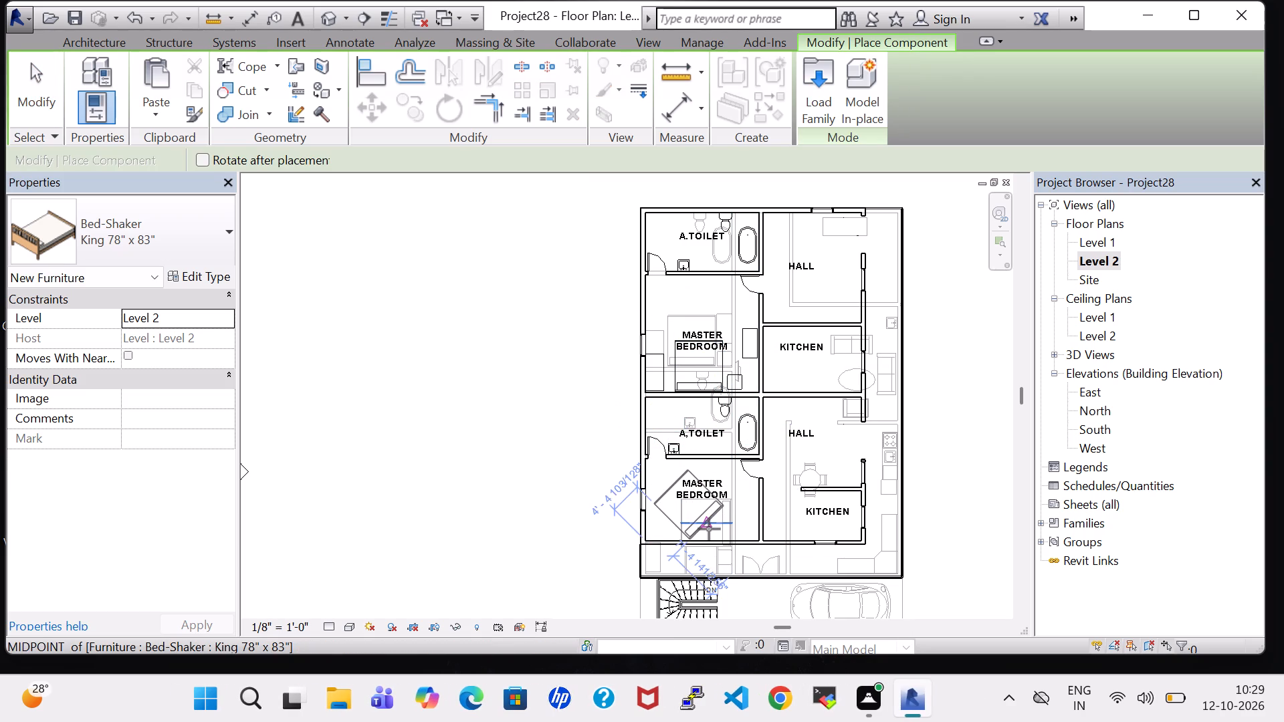
pyautogui.press('space')
pyautogui.scroll(6, 732, 527)
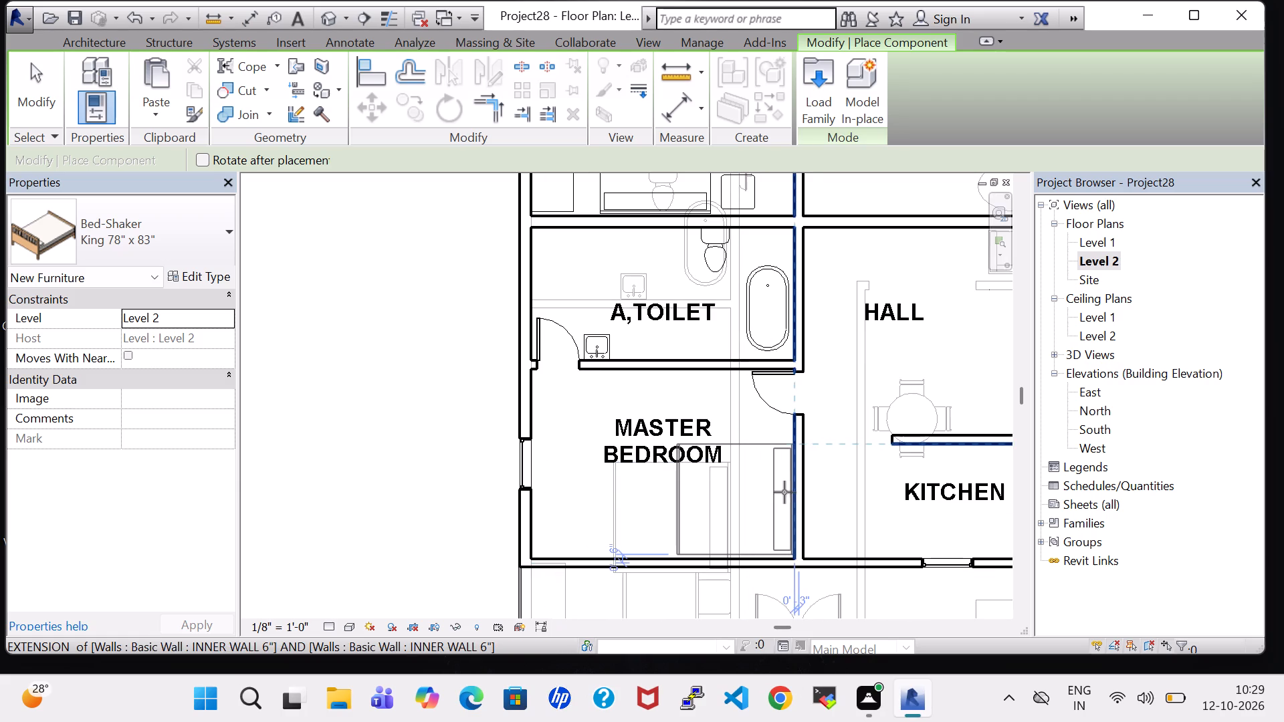
pyautogui.click(784, 492)
pyautogui.press('Escape')
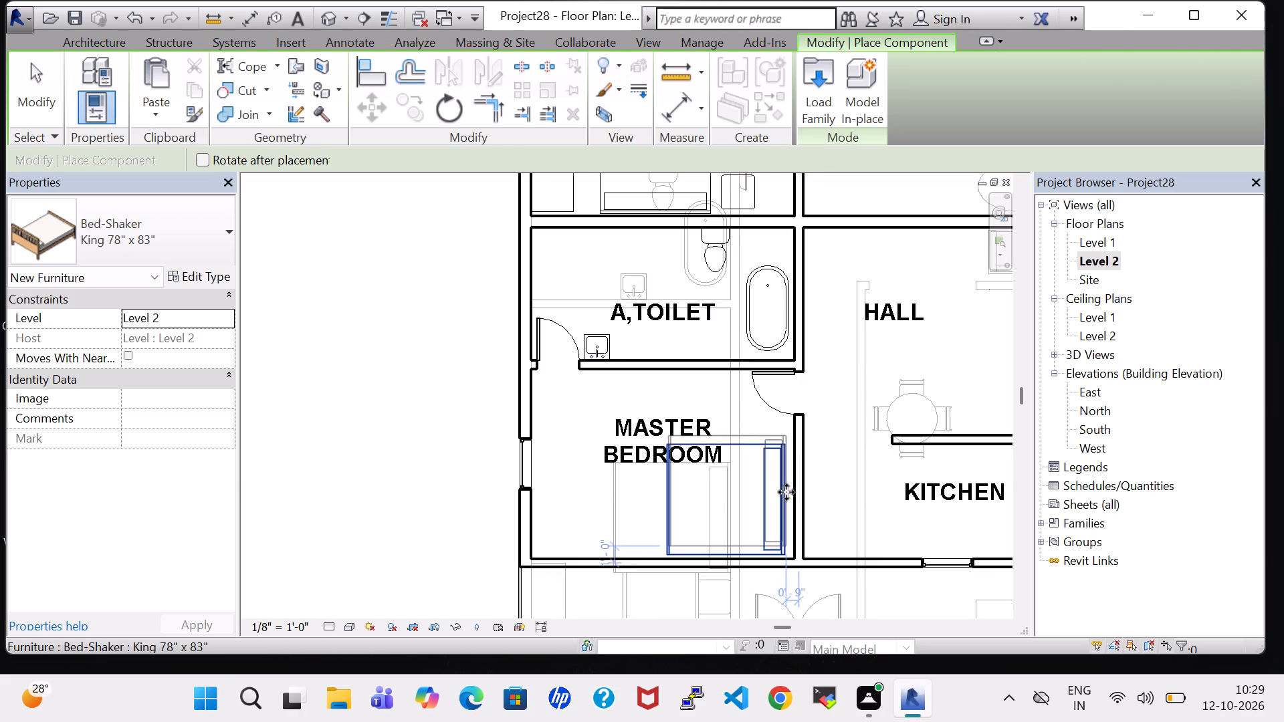
pyautogui.press('Escape')
# Place a similar 48" x 72" x 24" dresser in the lower MASTER BEDROOM, near the corner of the outer wall and the lower wall.
pyautogui.scroll(-4, 786, 492)
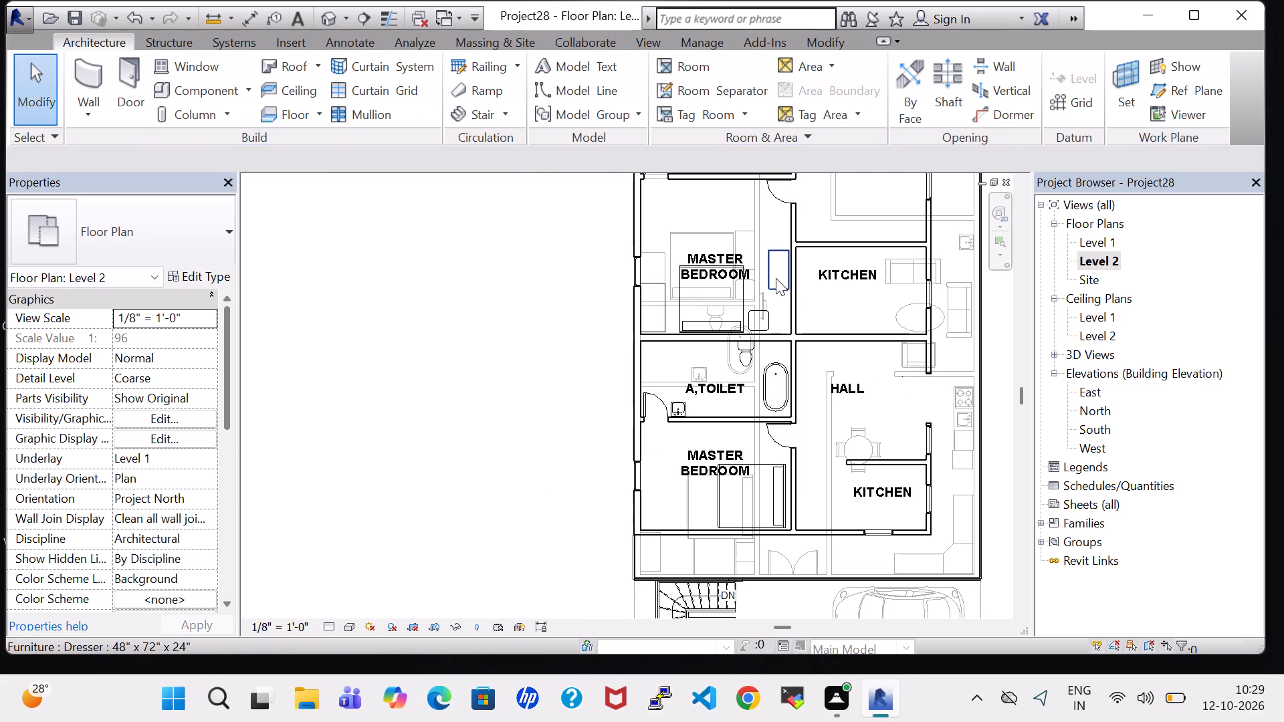
pyautogui.click(776, 278)
pyautogui.rightClick(776, 278)
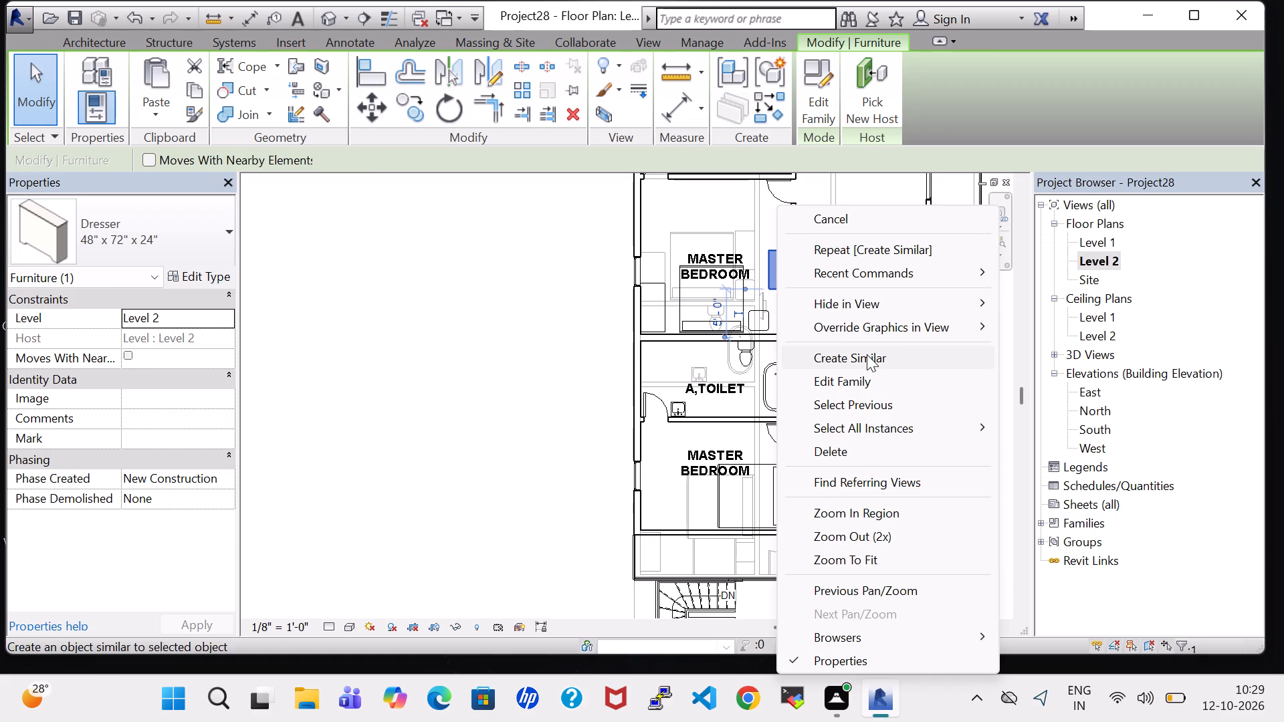
pyautogui.click(867, 354)
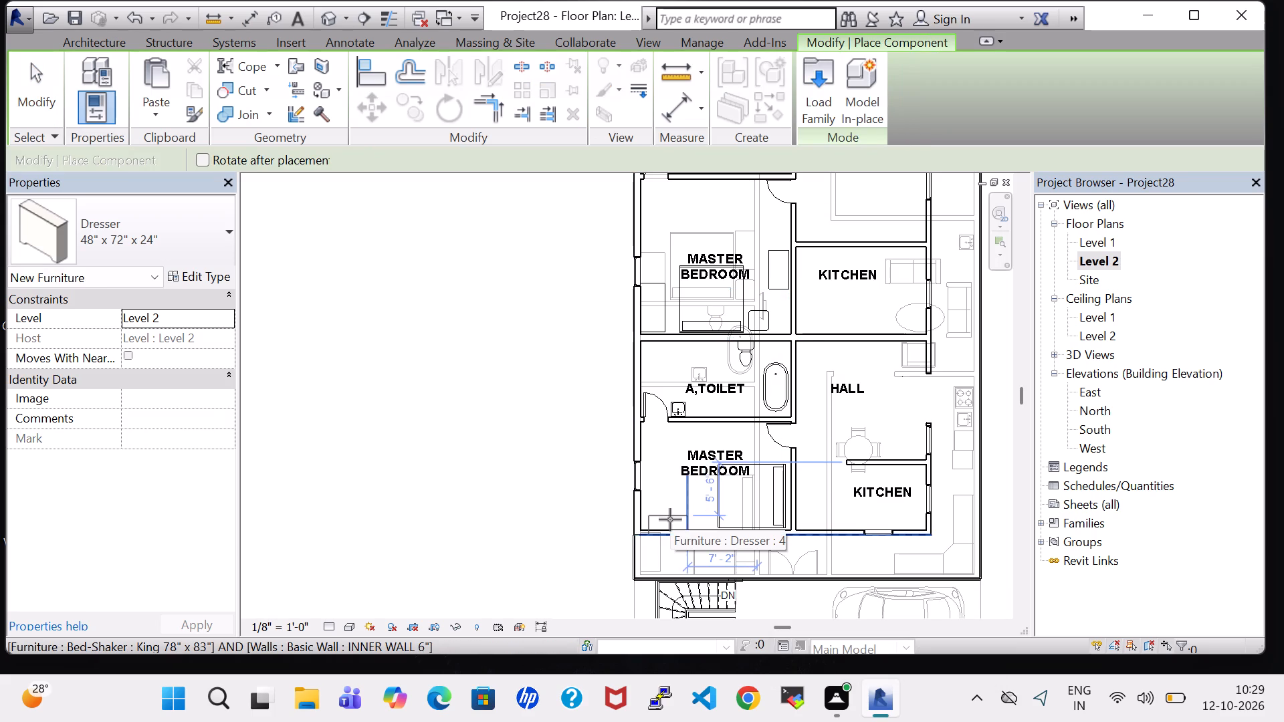
pyautogui.scroll(4, 670, 519)
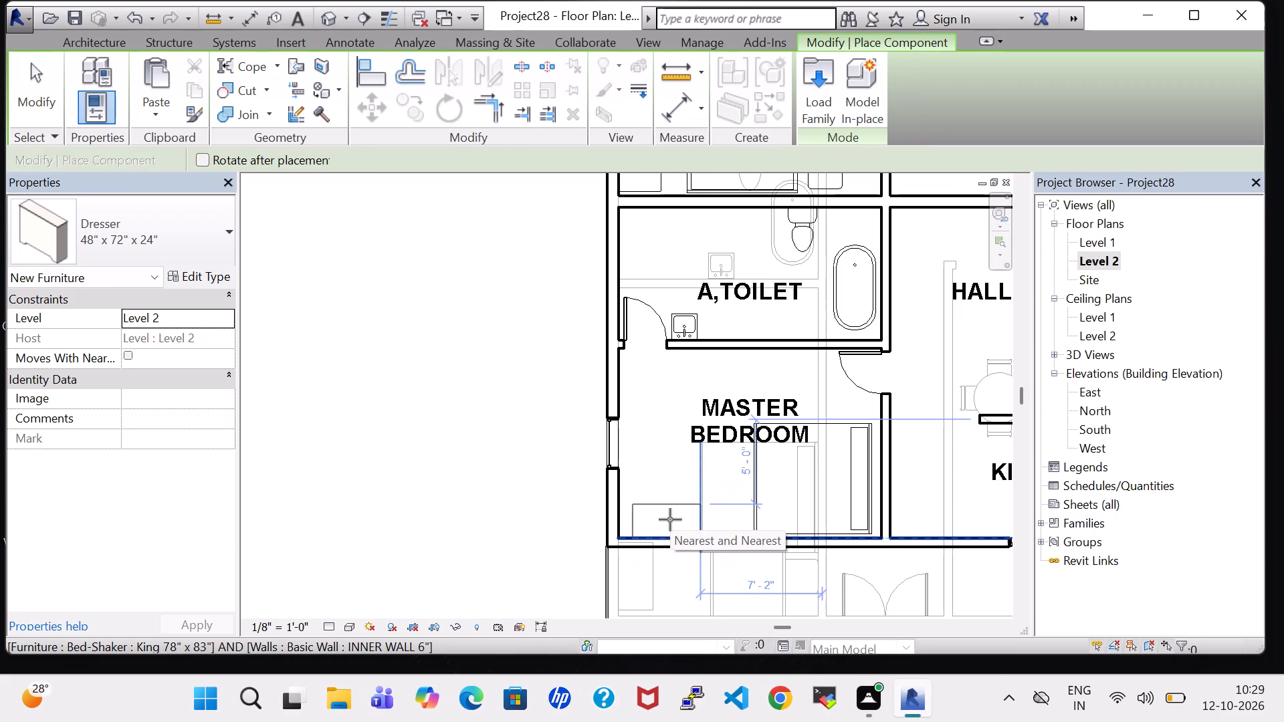
pyautogui.click(670, 519)
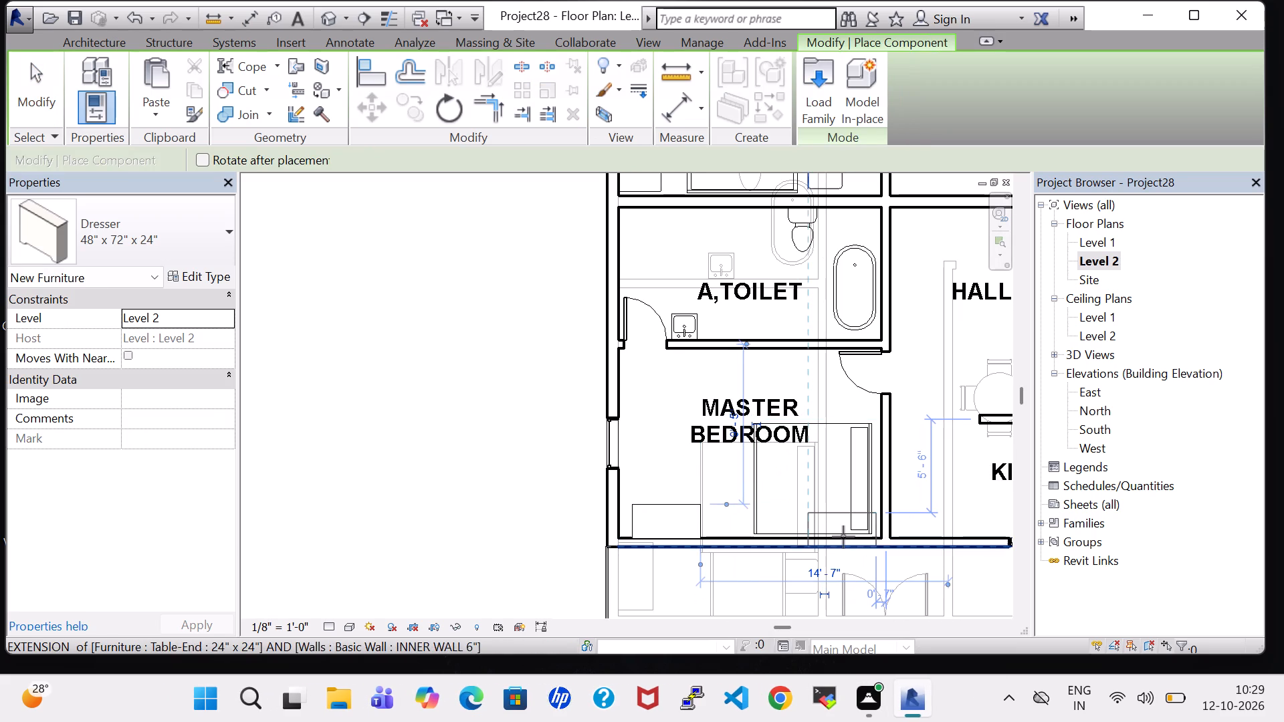
pyautogui.press('Escape')
pyautogui.press('Escape')
# In the 3D view, rotate the lower MASTER BEDROOM's dresser 180° so its drawers face into the room.
pyautogui.scroll(-3, 843, 537)
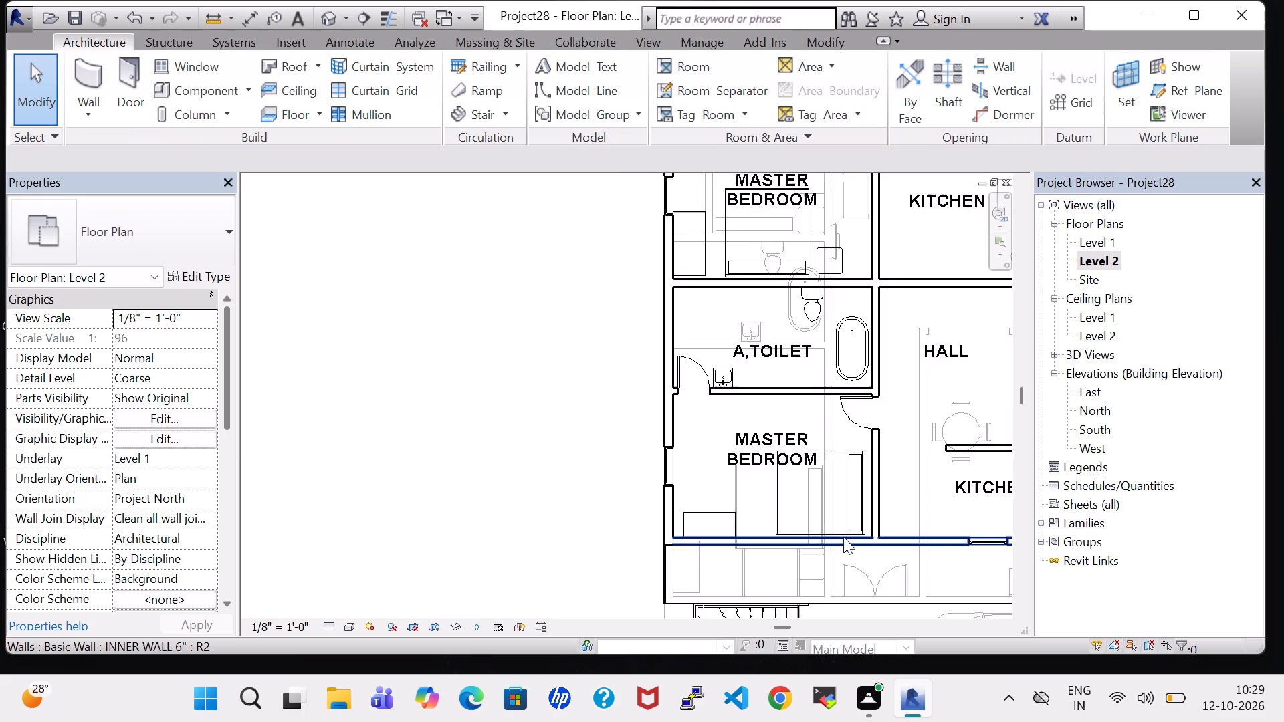
pyautogui.scroll(-2, 843, 537)
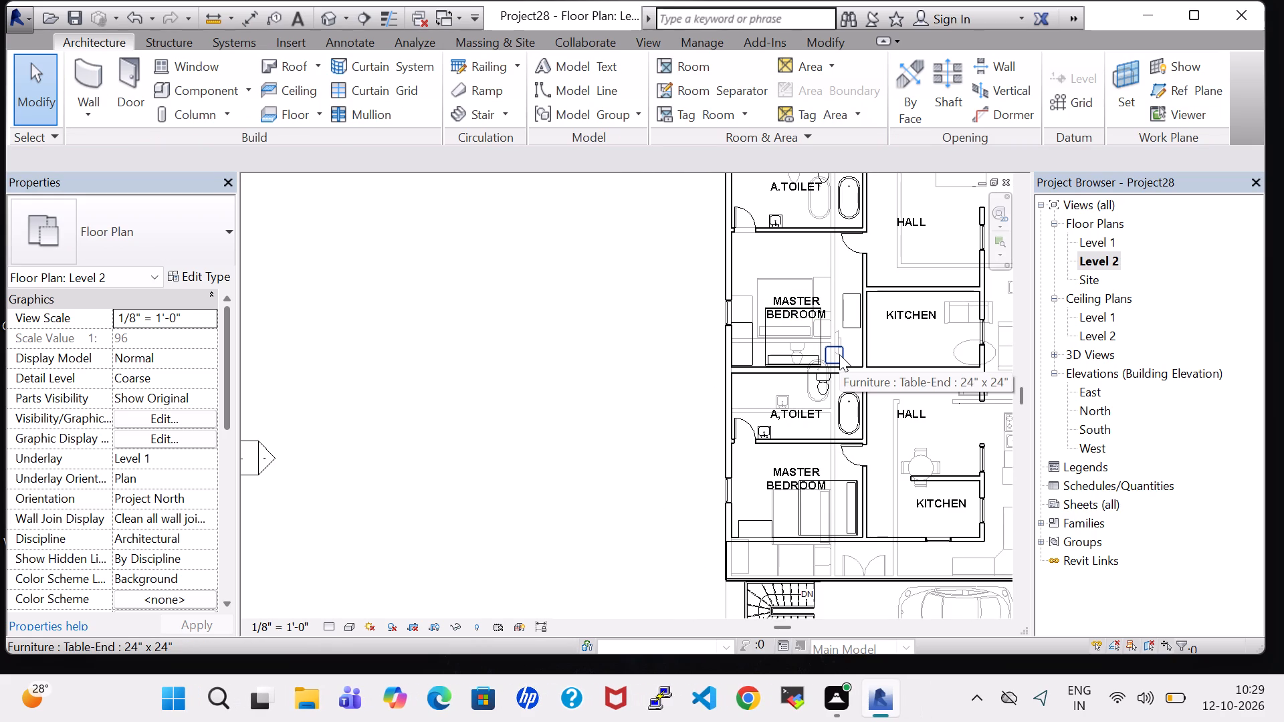
pyautogui.click(324, 23)
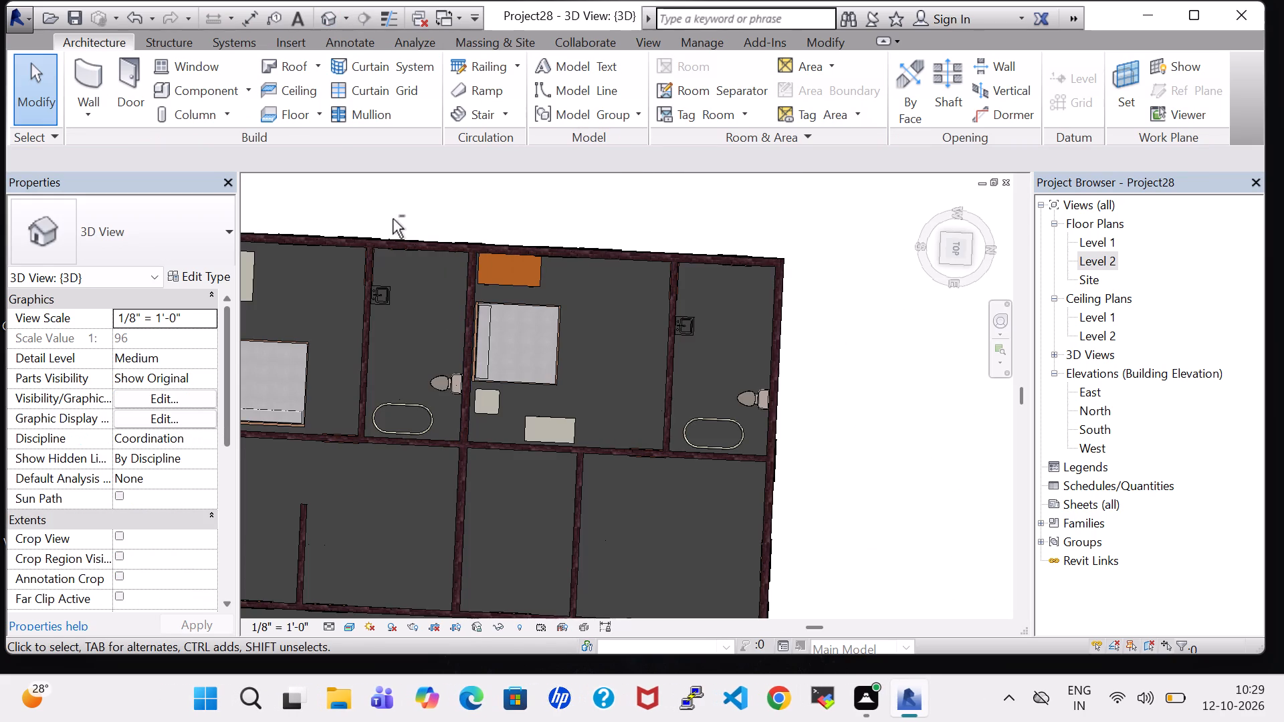
pyautogui.keyDown('shift'); pyautogui.moveTo(393, 219); pyautogui.dragTo(424, 229, button='middle'); pyautogui.keyUp('shift')
pyautogui.keyDown('shift'); pyautogui.moveTo(418, 229); pyautogui.dragTo(359, 187, button='middle'); pyautogui.keyUp('shift')
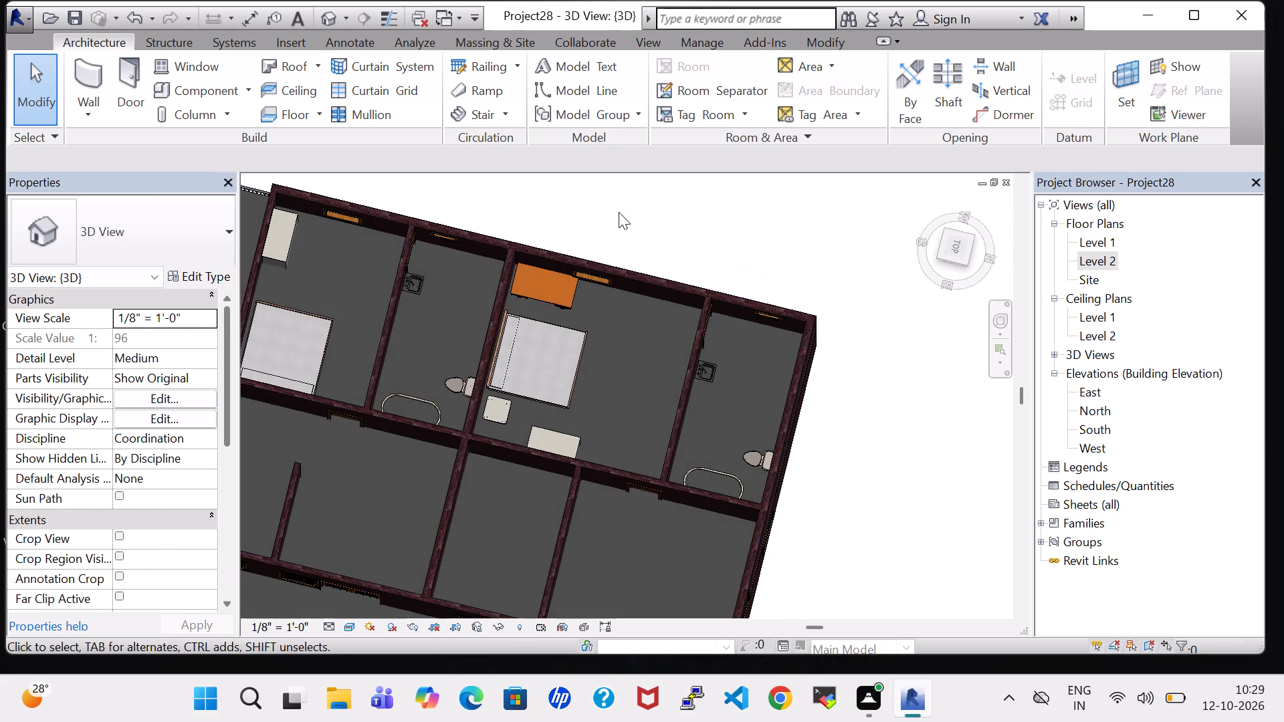
pyautogui.keyDown('shift'); pyautogui.moveTo(718, 233); pyautogui.dragTo(663, 154, button='middle'); pyautogui.keyUp('shift')
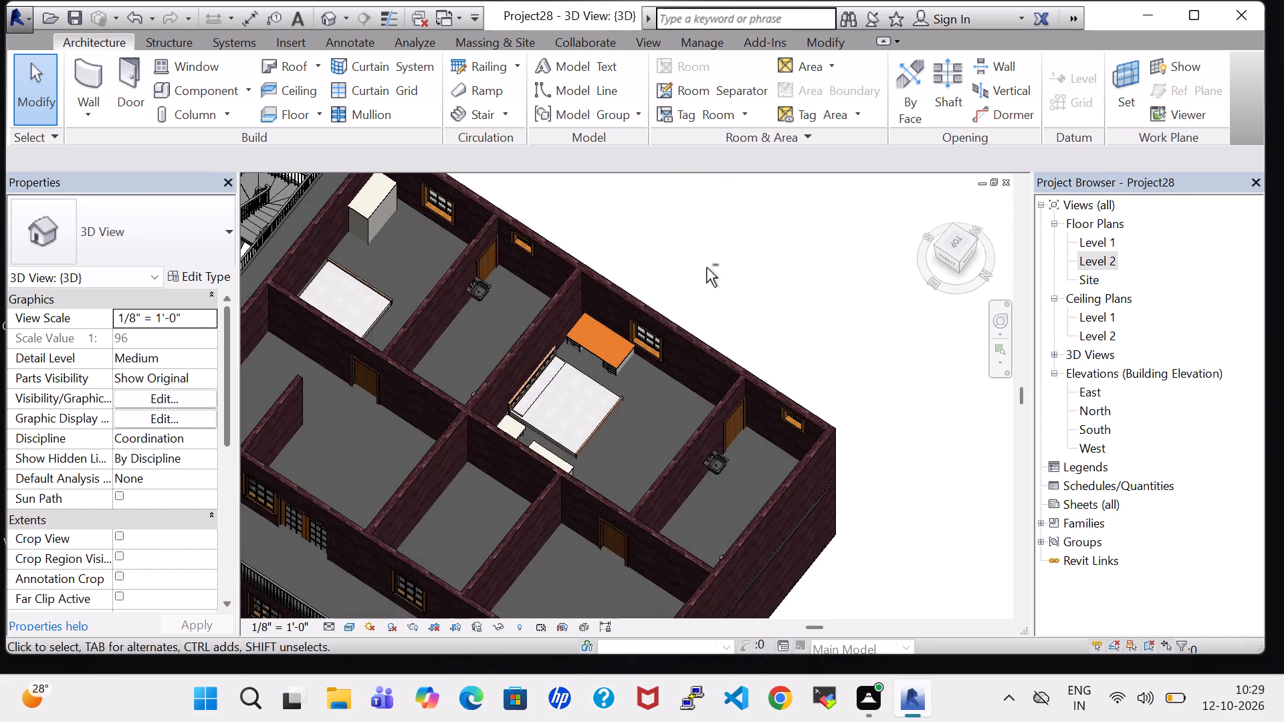
pyautogui.keyDown('shift'); pyautogui.moveTo(706, 267); pyautogui.dragTo(659, 253, button='middle'); pyautogui.keyUp('shift')
pyautogui.keyDown('shift'); pyautogui.moveTo(645, 203); pyautogui.dragTo(660, 219, button='middle'); pyautogui.keyUp('shift')
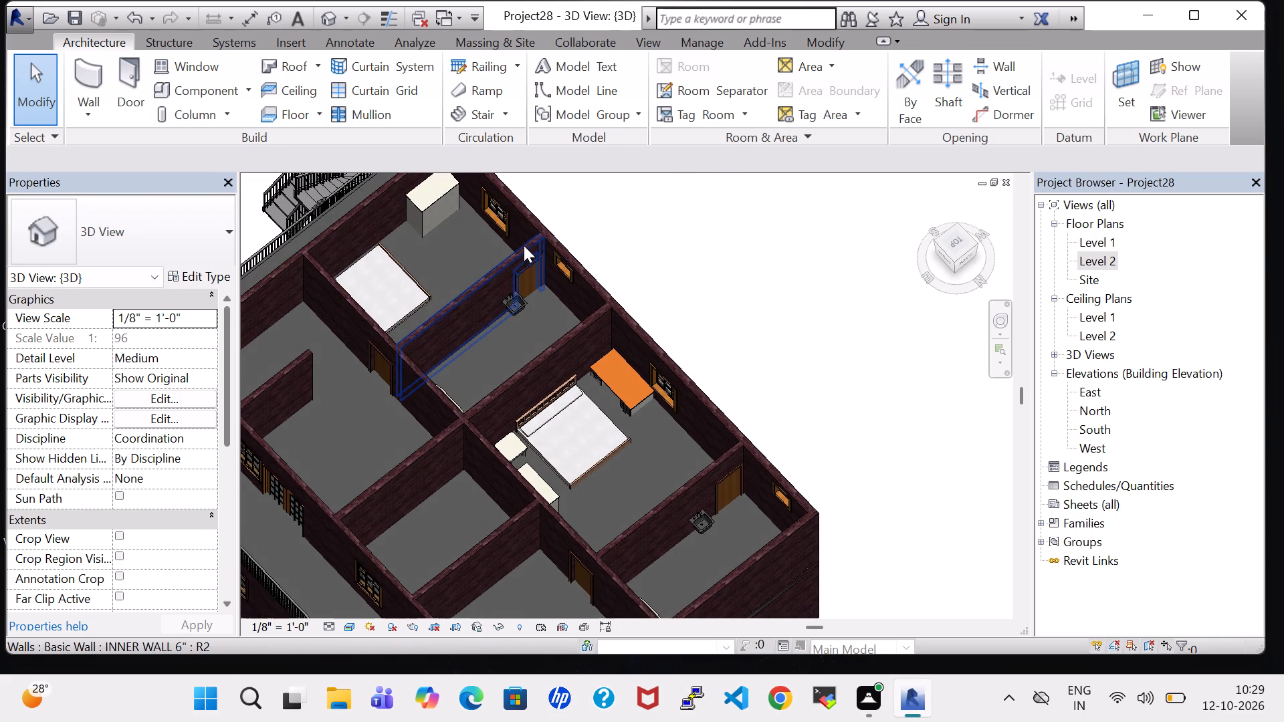
pyautogui.click(432, 201)
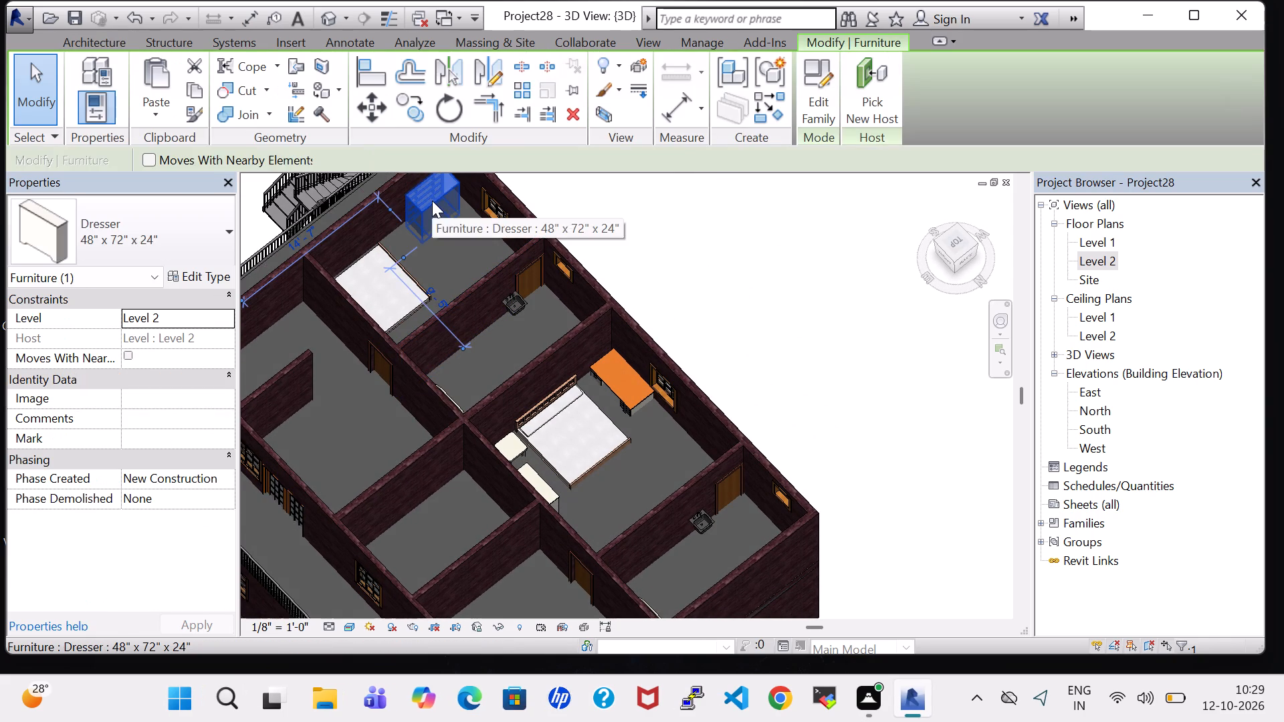
pyautogui.press('space')
pyautogui.press('space')
pyautogui.click(718, 265)
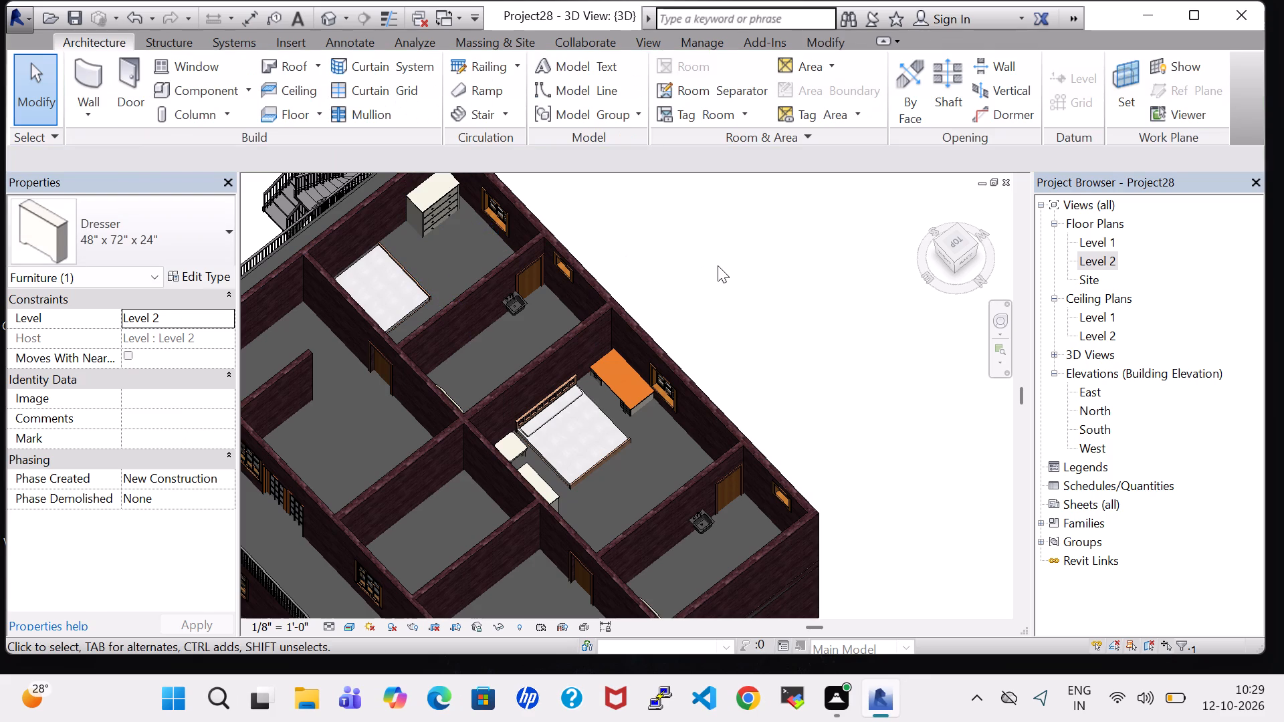
# Place a similar 24" x 24" Table-End in Level 2's lower MASTER BEDROOM, between the foot of the bed and the dresser.
pyautogui.keyDown('shift'); pyautogui.moveTo(784, 350); pyautogui.dragTo(660, 336, button='middle'); pyautogui.keyUp('shift')
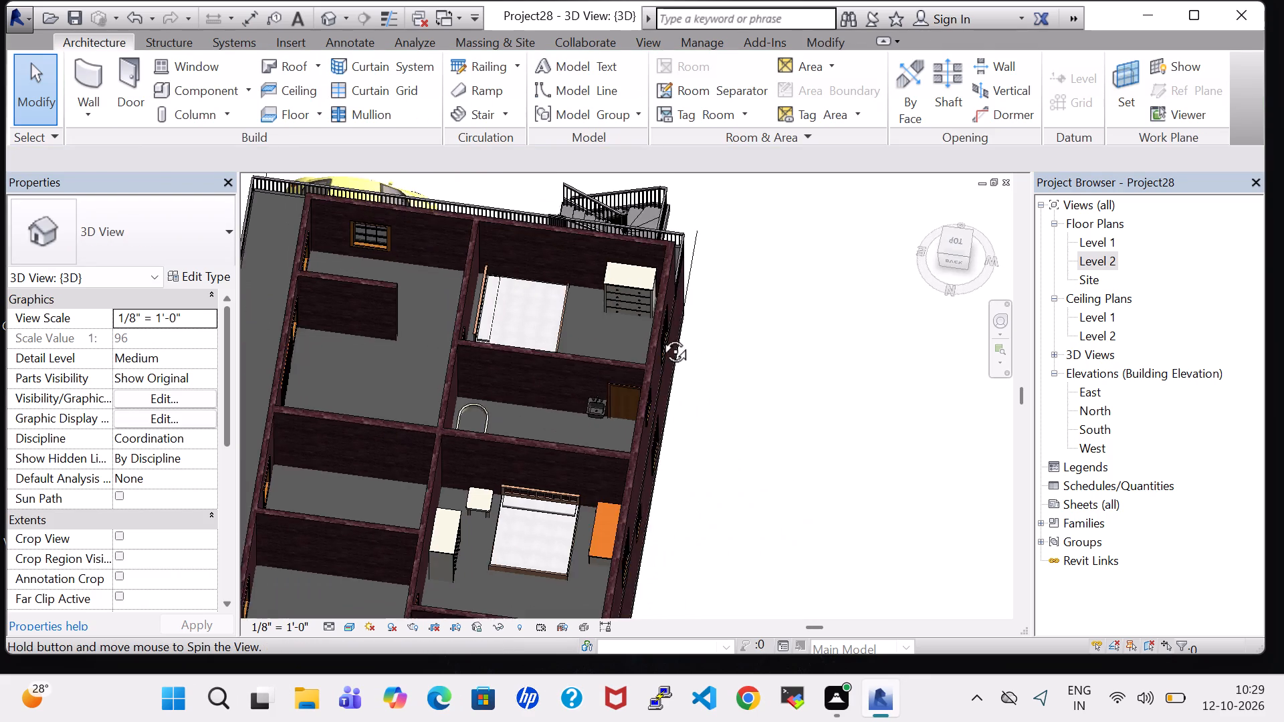
pyautogui.keyDown('shift'); pyautogui.moveTo(660, 336); pyautogui.dragTo(653, 333, button='middle'); pyautogui.keyUp('shift')
pyautogui.keyDown('shift'); pyautogui.middleClick(647, 330); pyautogui.keyUp('shift')
pyautogui.keyDown('shift'); pyautogui.scroll(1, 639, 326); pyautogui.keyUp('shift')
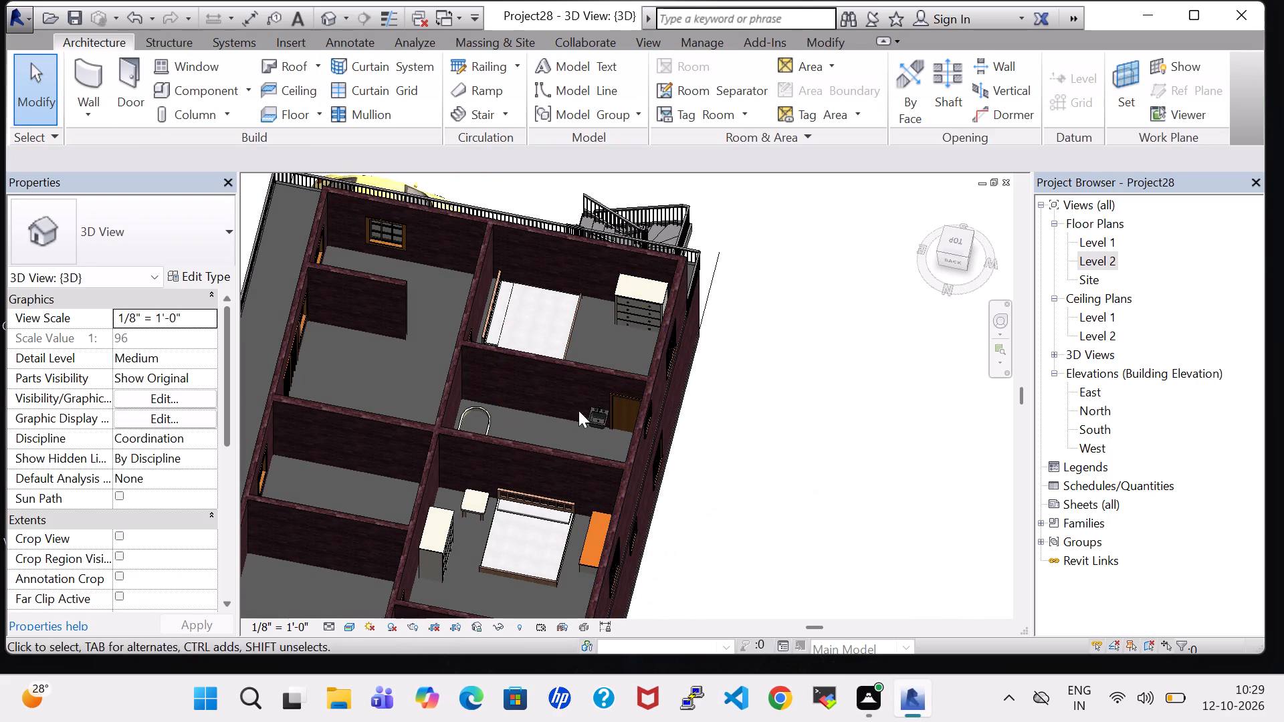
pyautogui.click(466, 515)
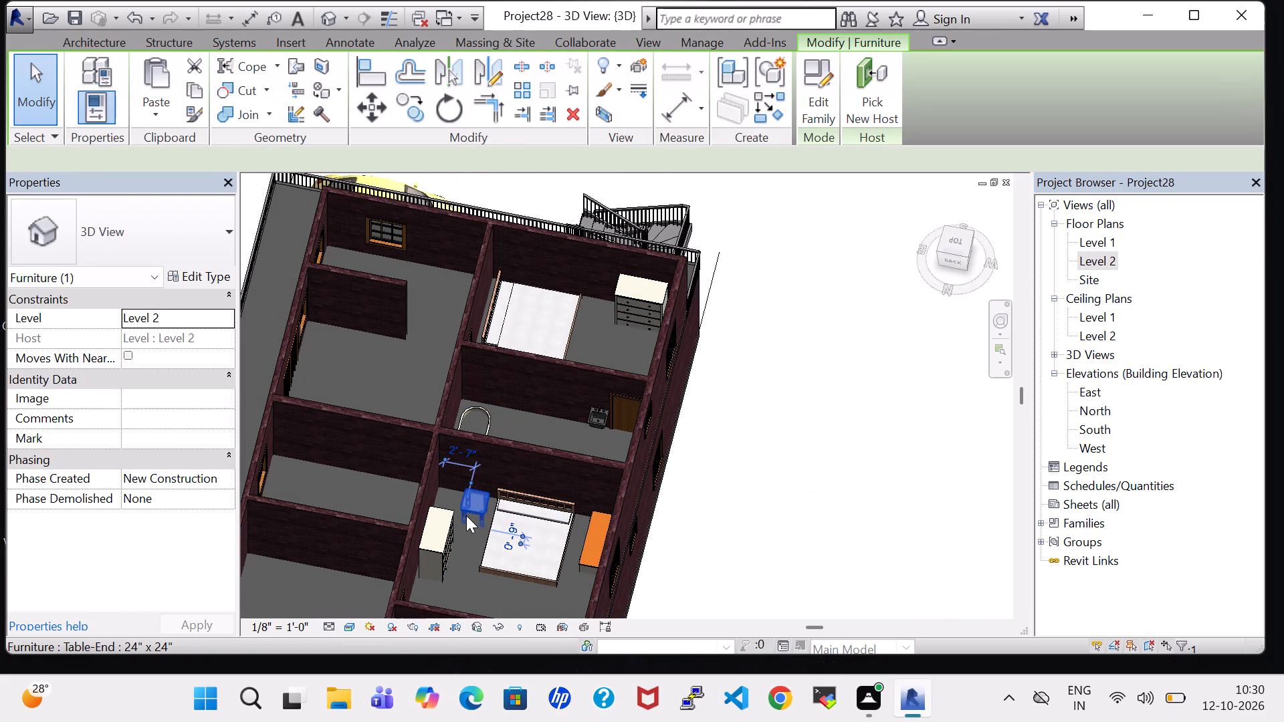
pyautogui.rightClick(466, 515)
pyautogui.click(552, 207)
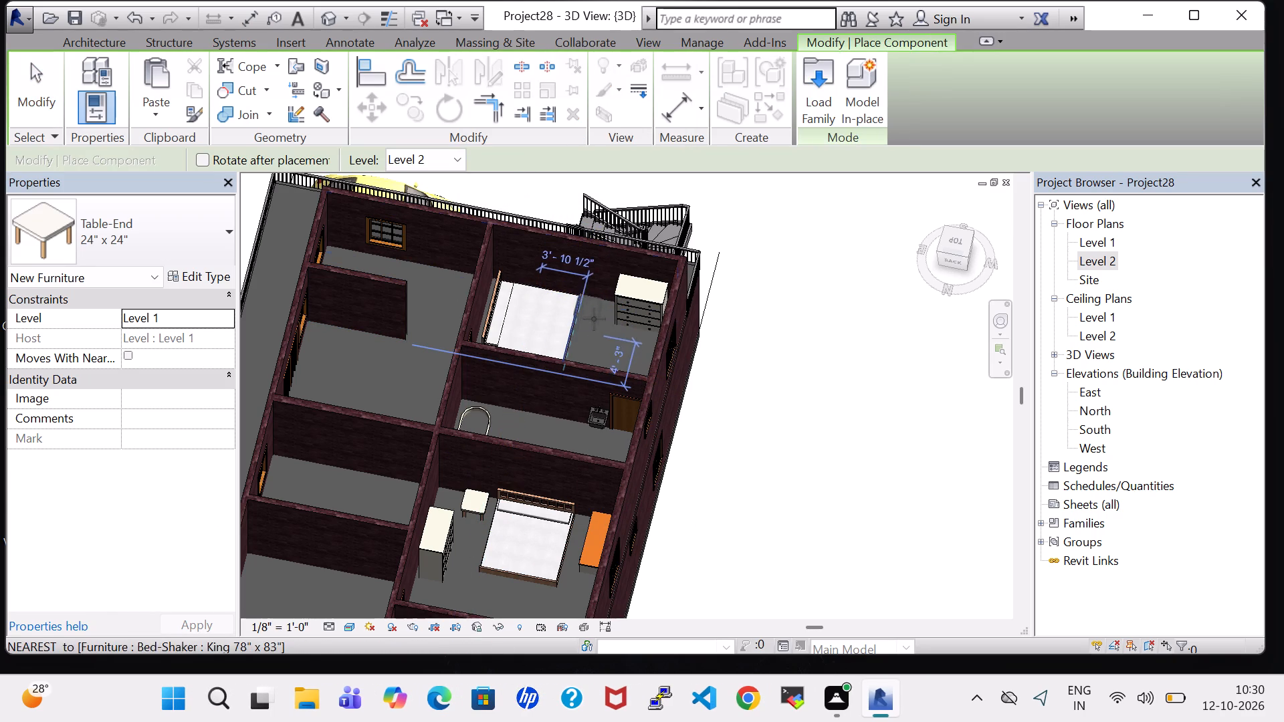
pyautogui.scroll(7, 596, 324)
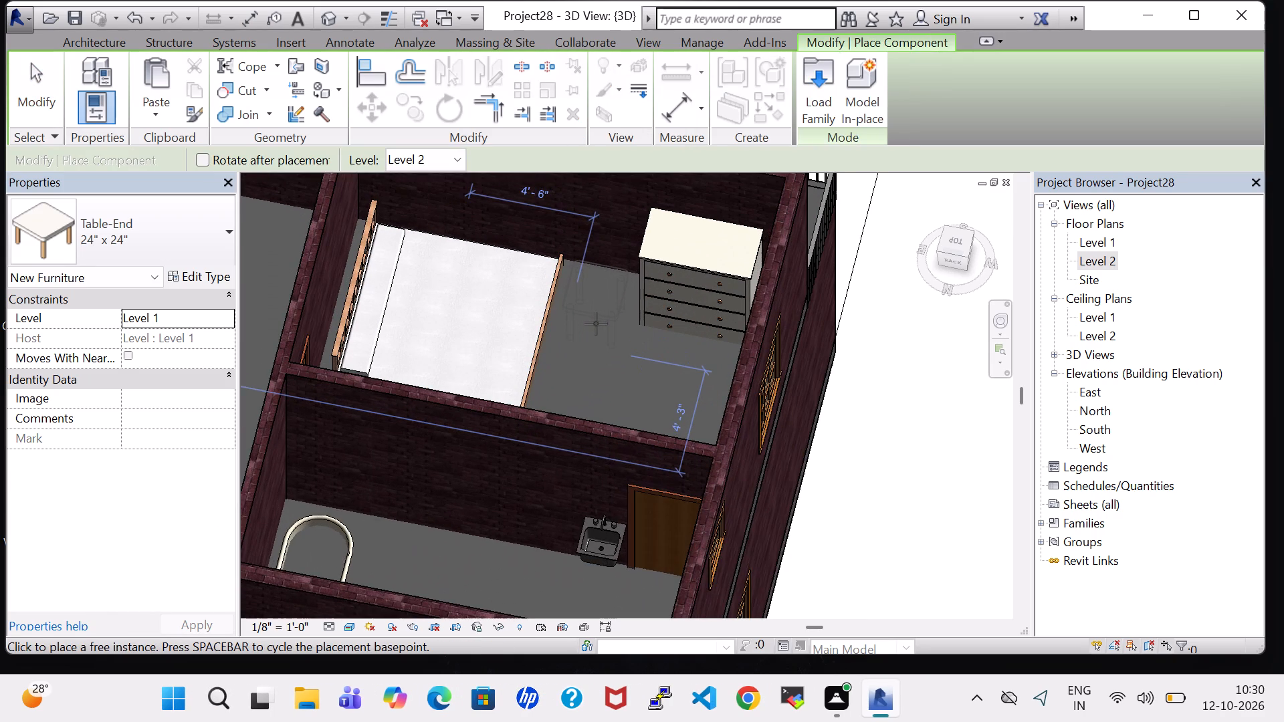
pyautogui.click(596, 324)
pyautogui.press('Escape')
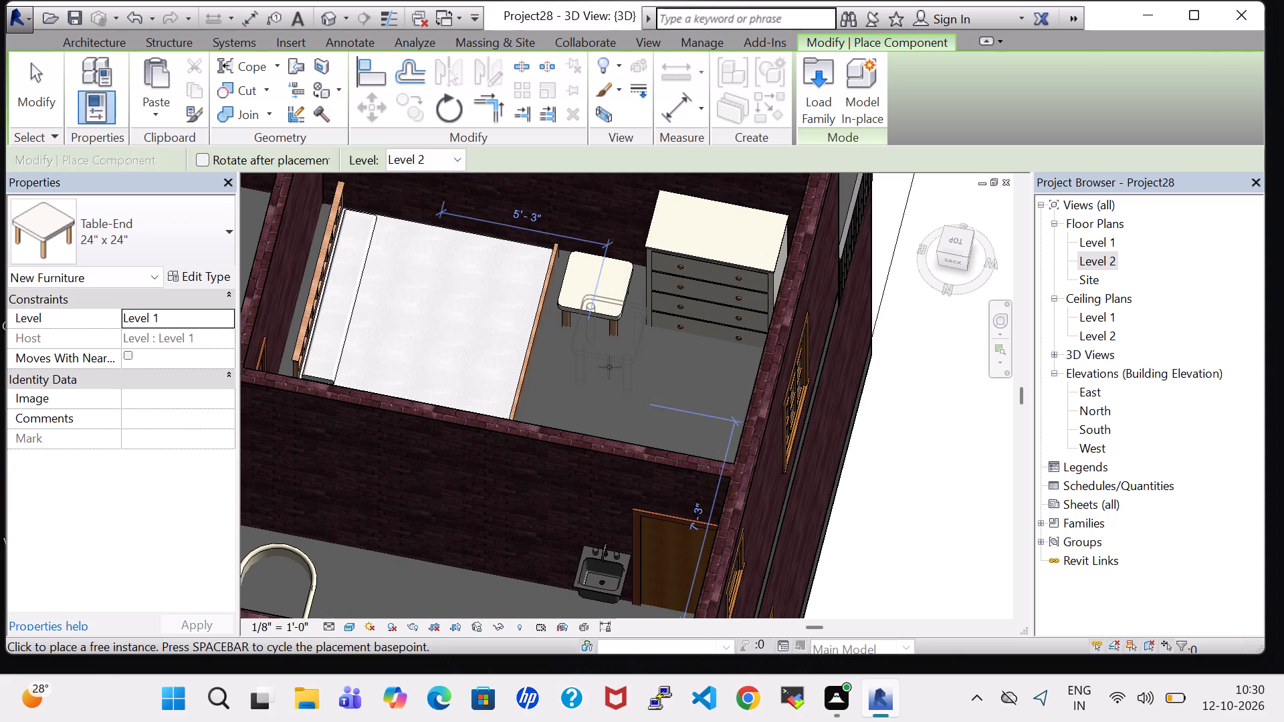
pyautogui.press('Escape')
# In the Level 2 floor plan, nudge the lower MASTER BEDROOM's end table slightly down towards the lower wall.
pyautogui.doubleClick(1094, 256)
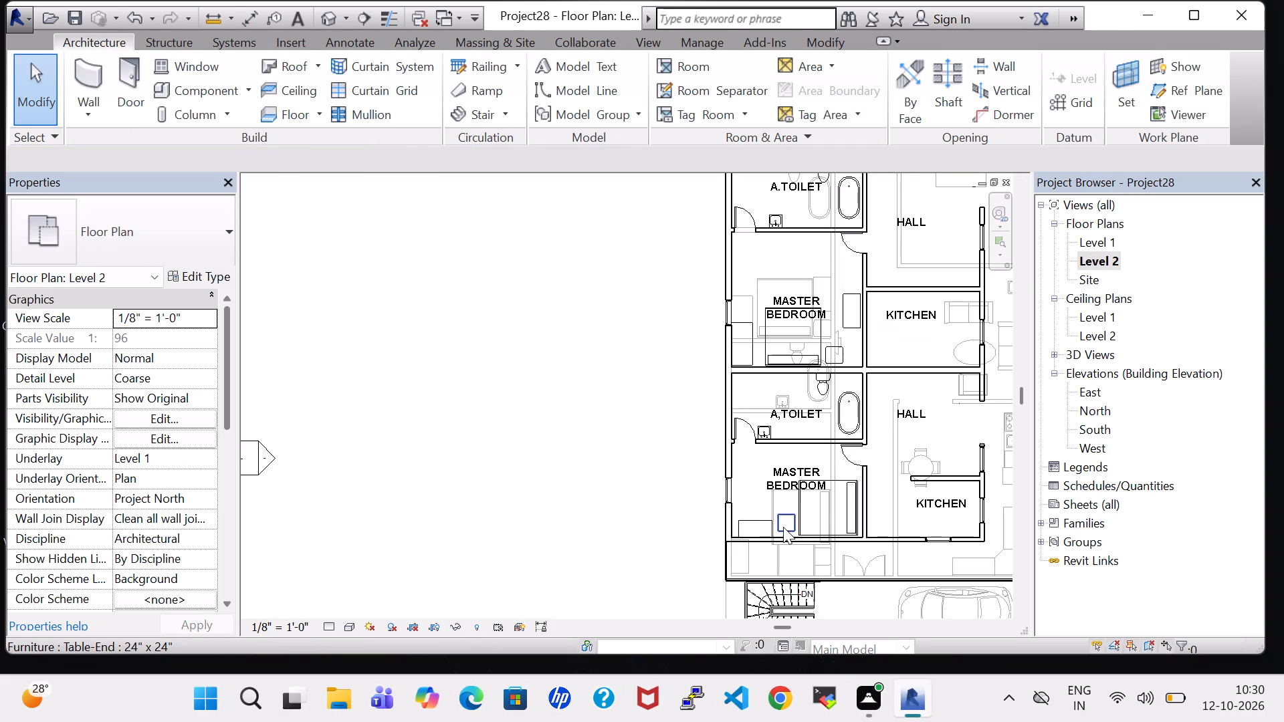
pyautogui.click(783, 527)
pyautogui.press('Down')
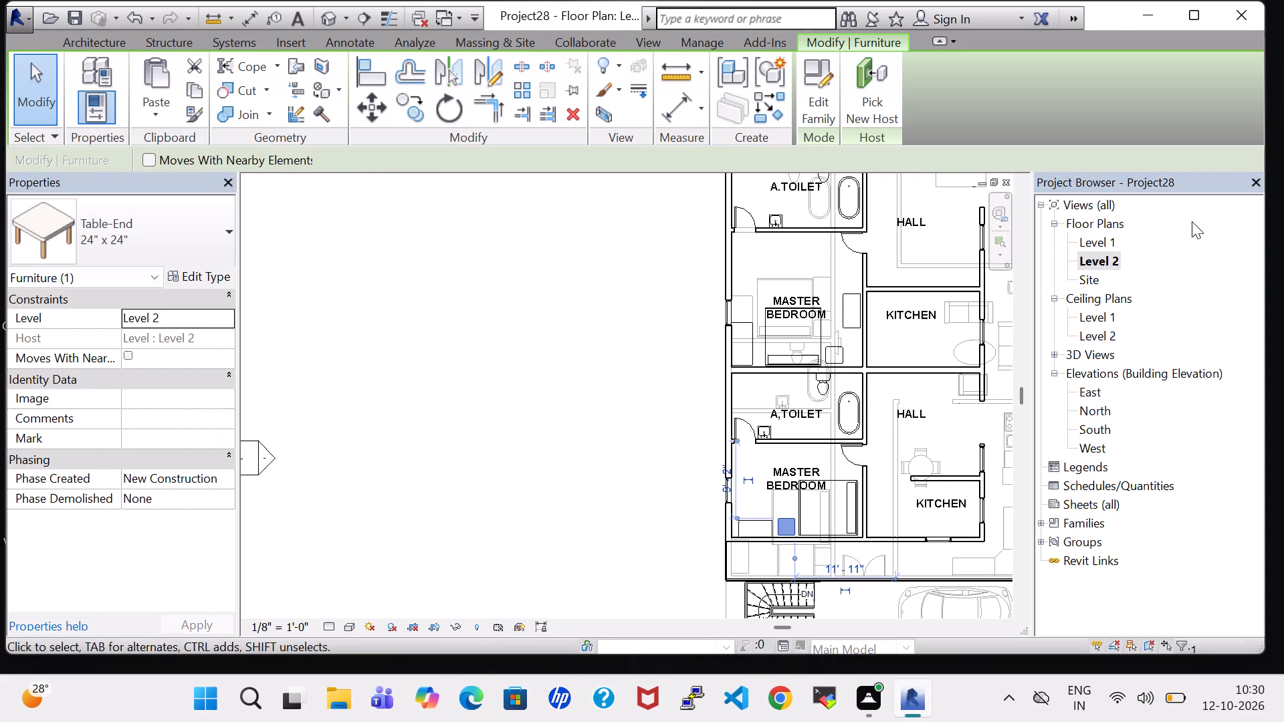
# Examine the end table's placement and the Level 2 rooms from several angles in the 3D view.
pyautogui.click(326, 18)
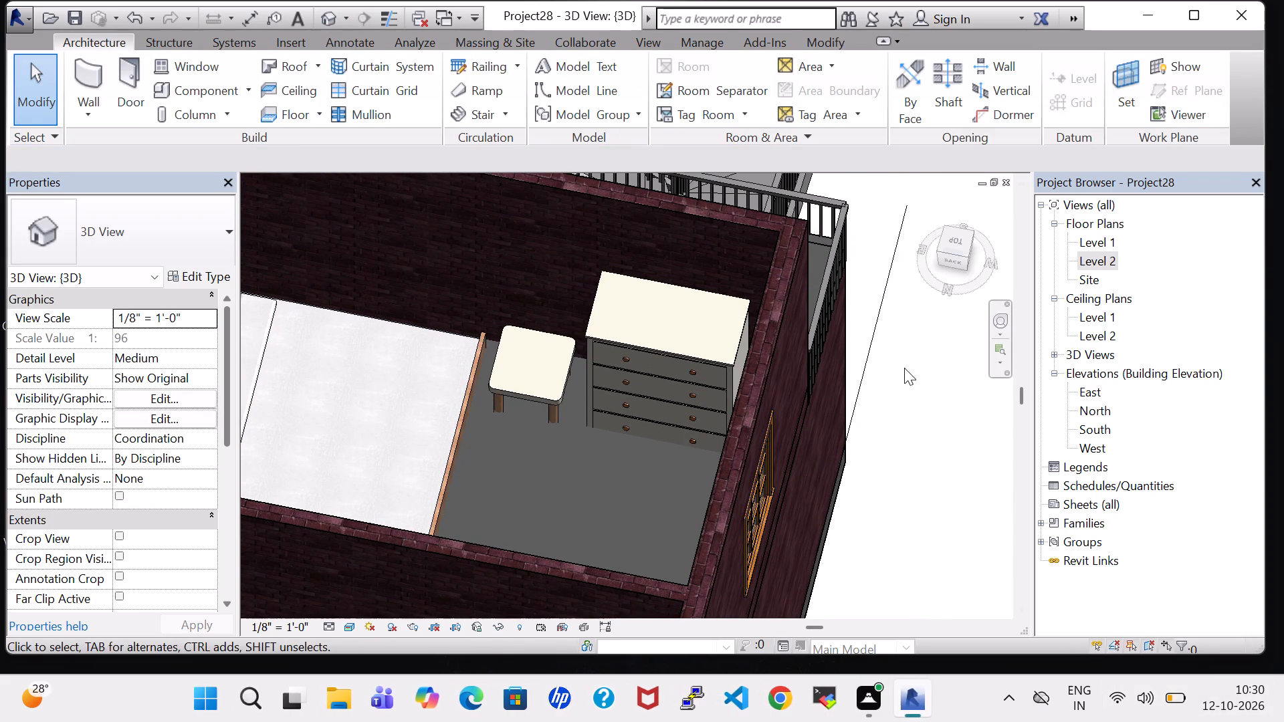
pyautogui.scroll(-4, 922, 444)
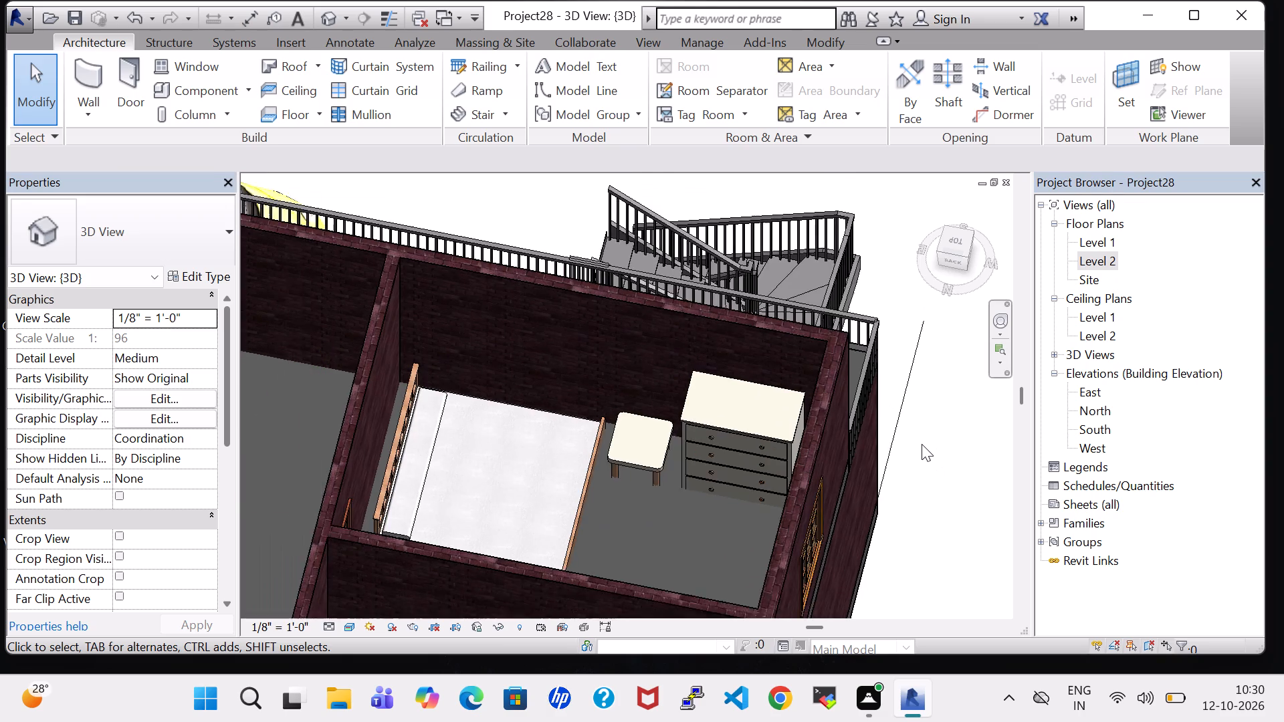
pyautogui.scroll(-3, 922, 444)
pyautogui.keyDown('shift'); pyautogui.moveTo(940, 517); pyautogui.dragTo(797, 455, button='middle'); pyautogui.keyUp('shift')
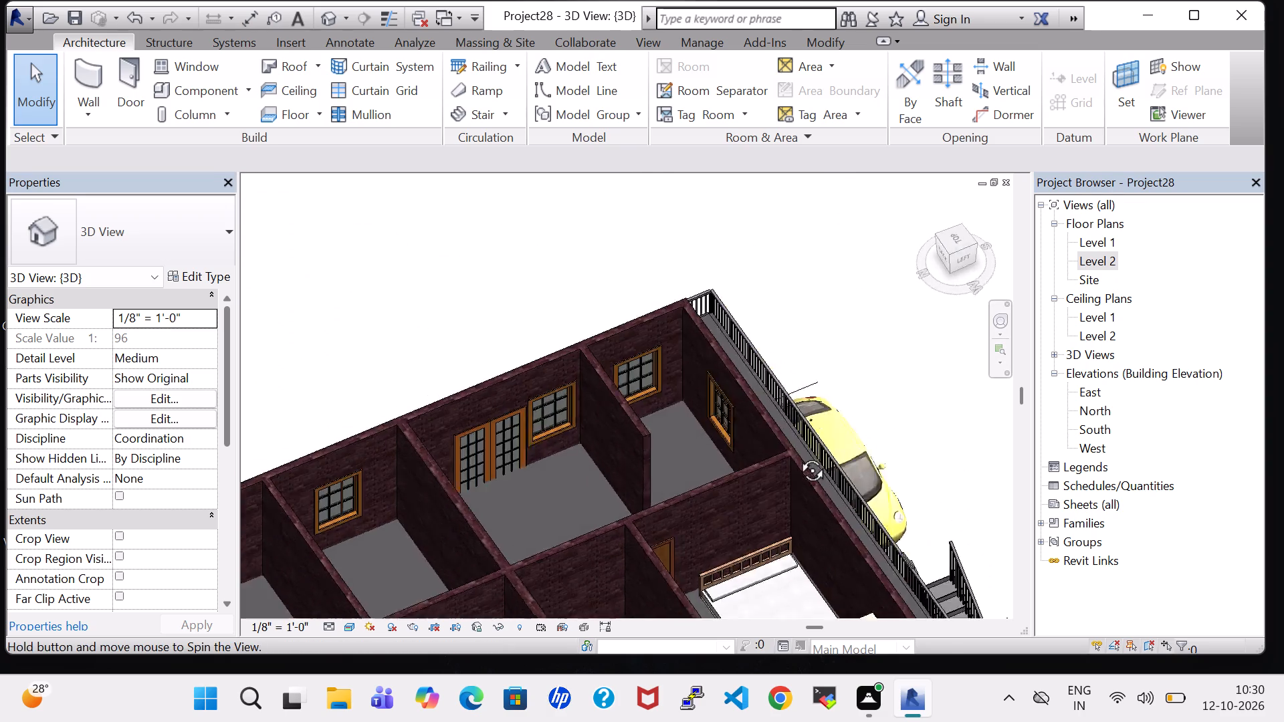
pyautogui.keyDown('shift'); pyautogui.moveTo(797, 455); pyautogui.dragTo(796, 455, button='middle'); pyautogui.keyUp('shift')
pyautogui.keyDown('shift'); pyautogui.middleClick(796, 455); pyautogui.keyUp('shift')
pyautogui.keyDown('shift'); pyautogui.middleClick(796, 455); pyautogui.keyUp('shift')
pyautogui.keyDown('shift'); pyautogui.middleClick(793, 455); pyautogui.keyUp('shift')
pyautogui.keyDown('shift'); pyautogui.moveTo(891, 365); pyautogui.dragTo(722, 404, button='middle'); pyautogui.keyUp('shift')
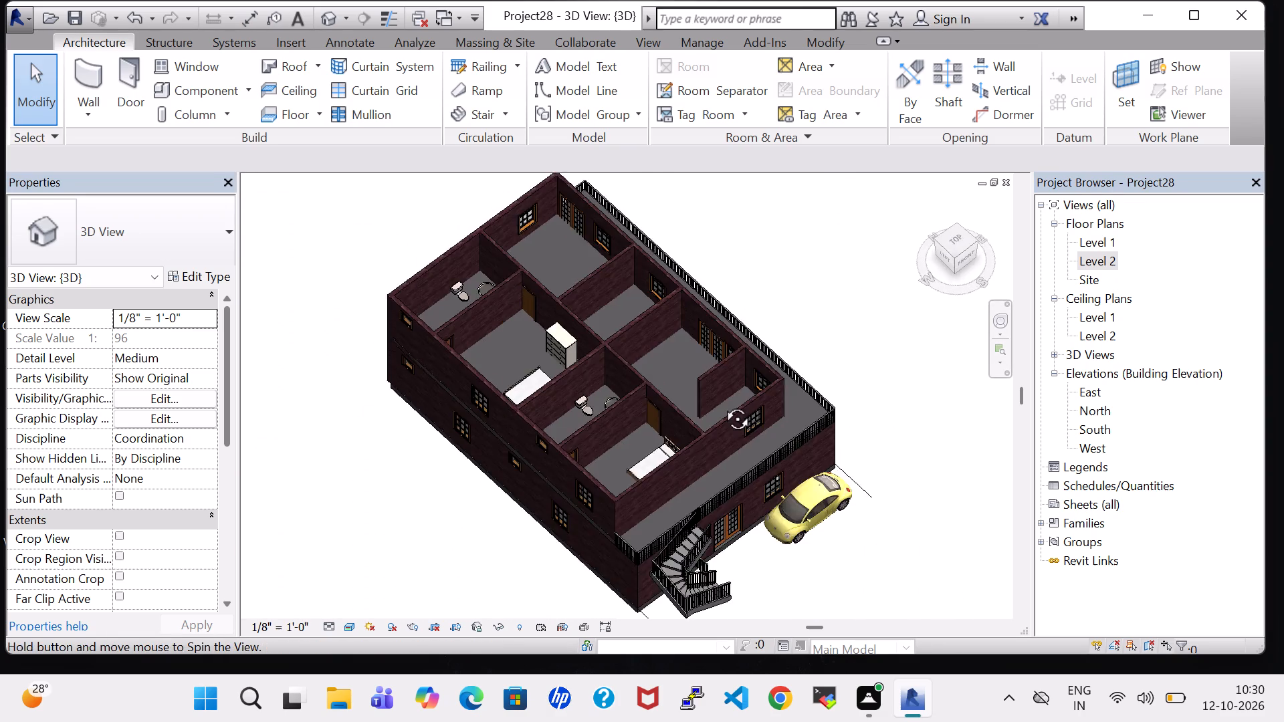
pyautogui.keyDown('shift'); pyautogui.moveTo(722, 404); pyautogui.dragTo(651, 405, button='middle'); pyautogui.keyUp('shift')
pyautogui.keyDown('shift'); pyautogui.moveTo(619, 408); pyautogui.dragTo(611, 409, button='middle'); pyautogui.keyUp('shift')
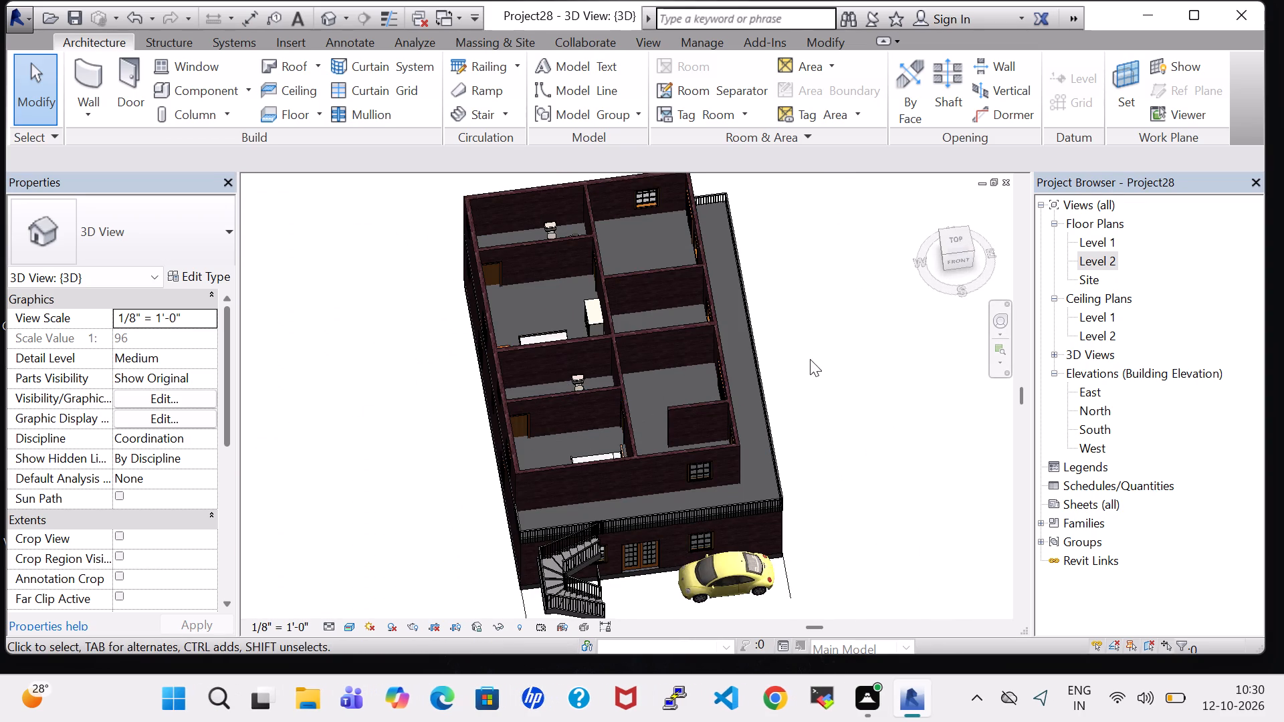
pyautogui.keyDown('shift'); pyautogui.moveTo(839, 360); pyautogui.dragTo(637, 462, button='middle'); pyautogui.keyUp('shift')
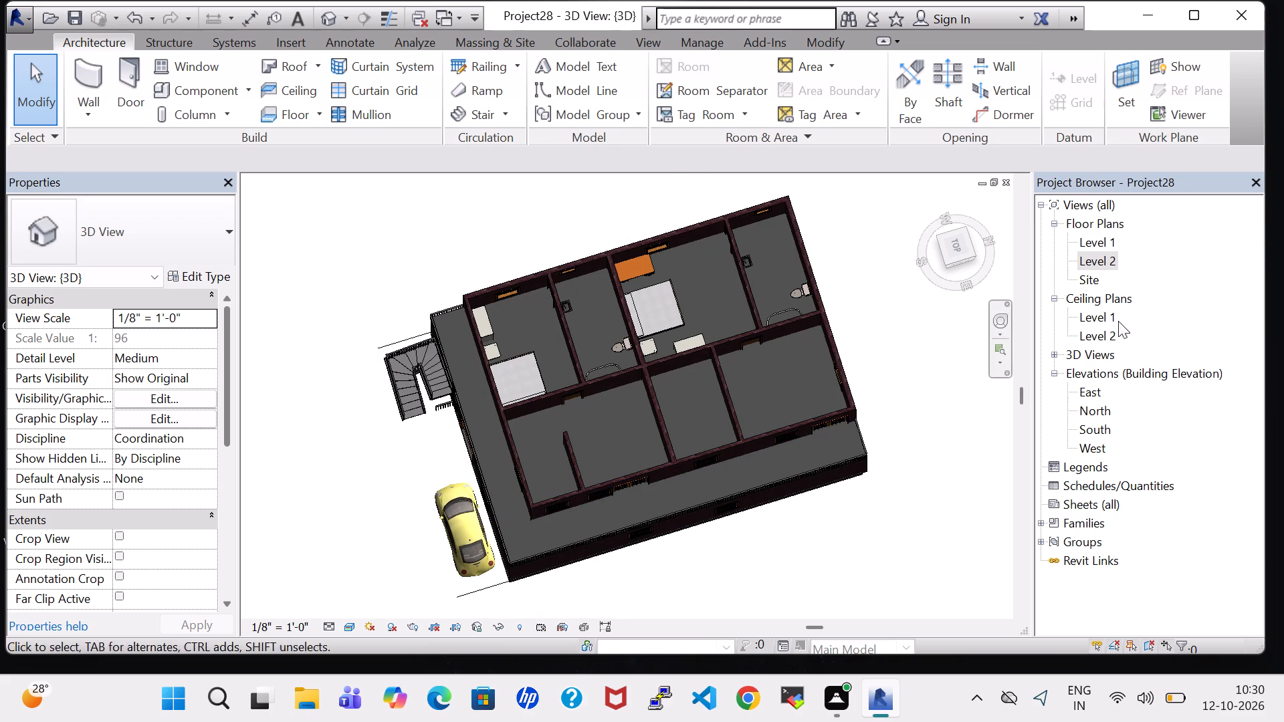
# In the Level 2 plan, load the Kitchenette - Small family from Specialty Equipment's Domestic folder, overwriting the shared sub-component family with its version.
pyautogui.doubleClick(1107, 258)
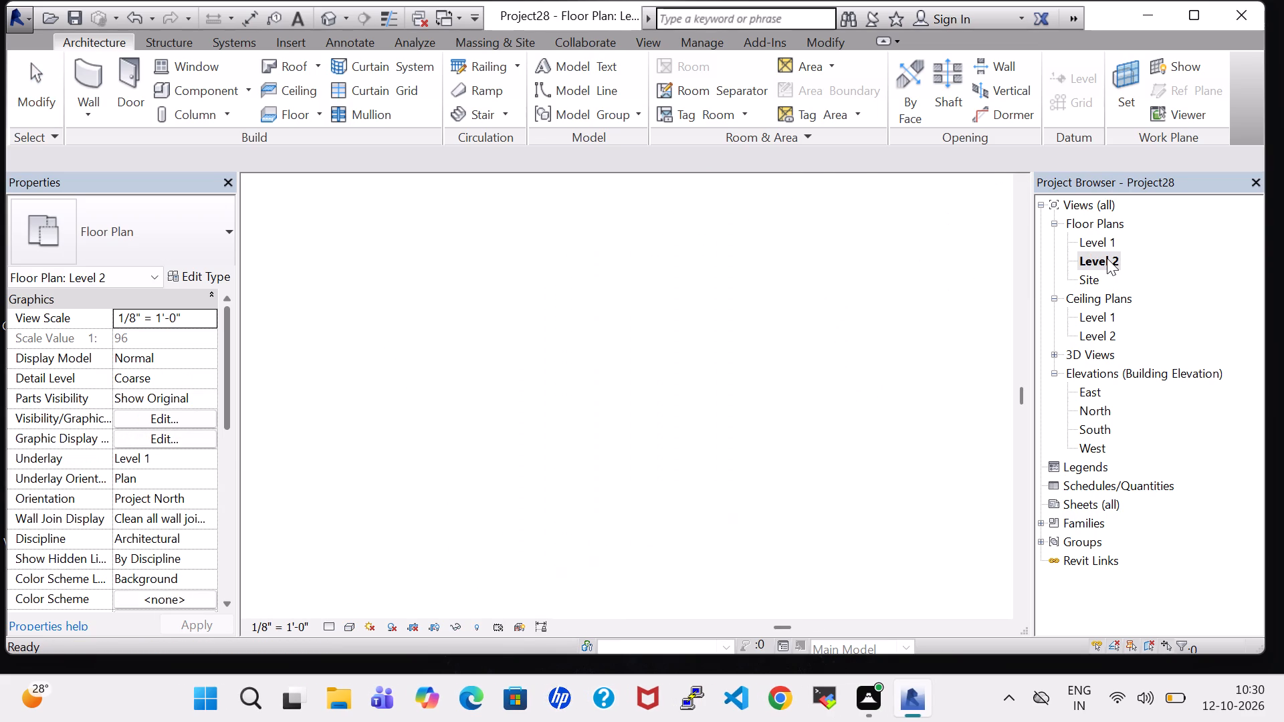
pyautogui.scroll(-2, 936, 445)
pyautogui.moveTo(938, 444); pyautogui.dragTo(780, 444, button='middle')
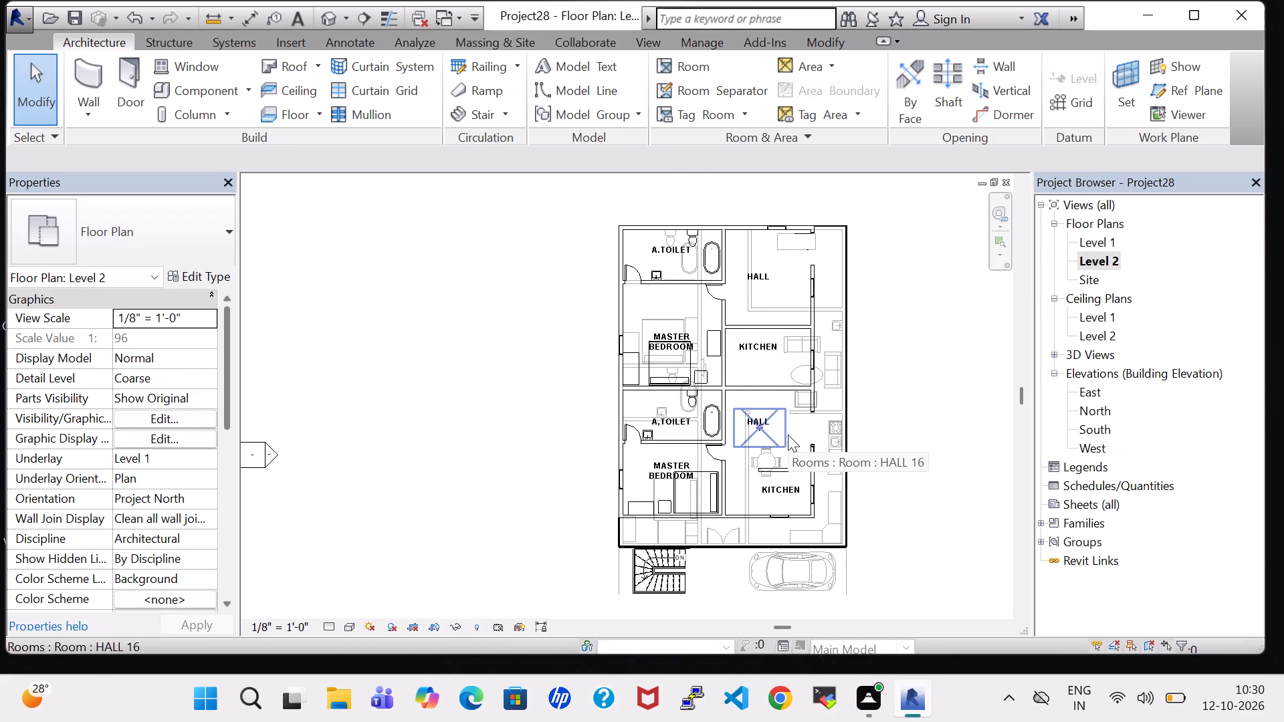
pyautogui.click(198, 96)
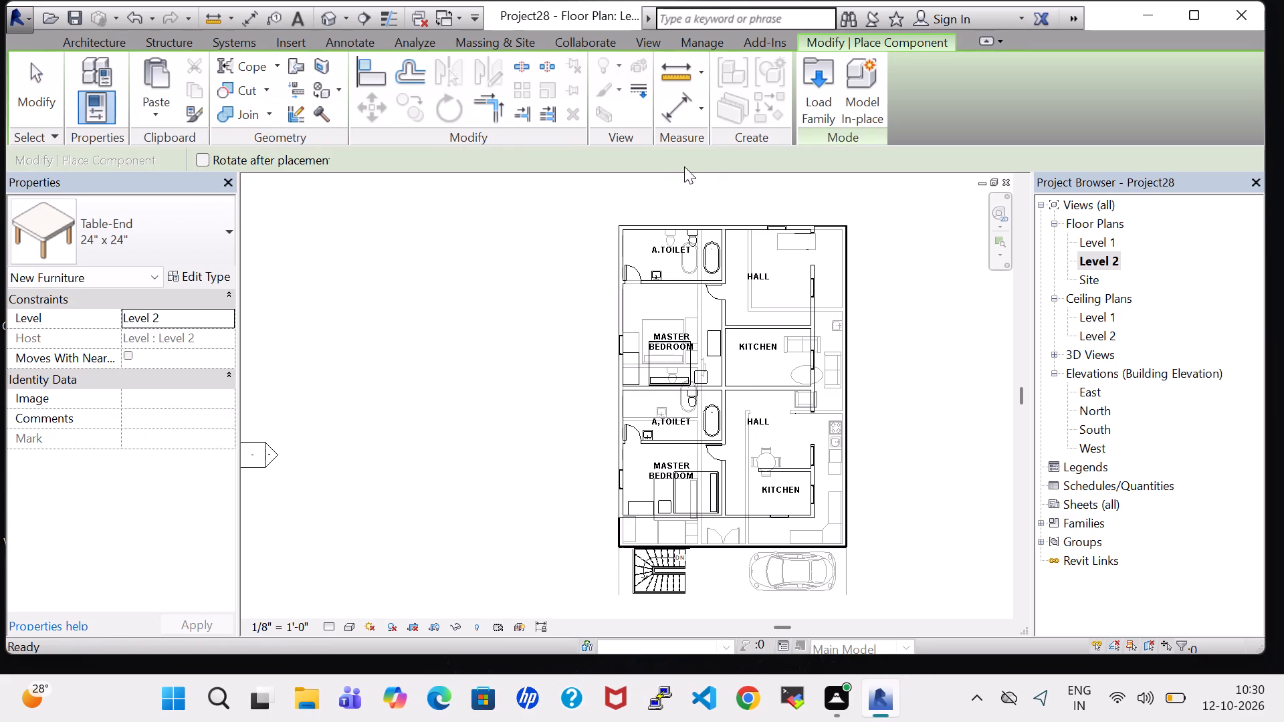
pyautogui.click(829, 84)
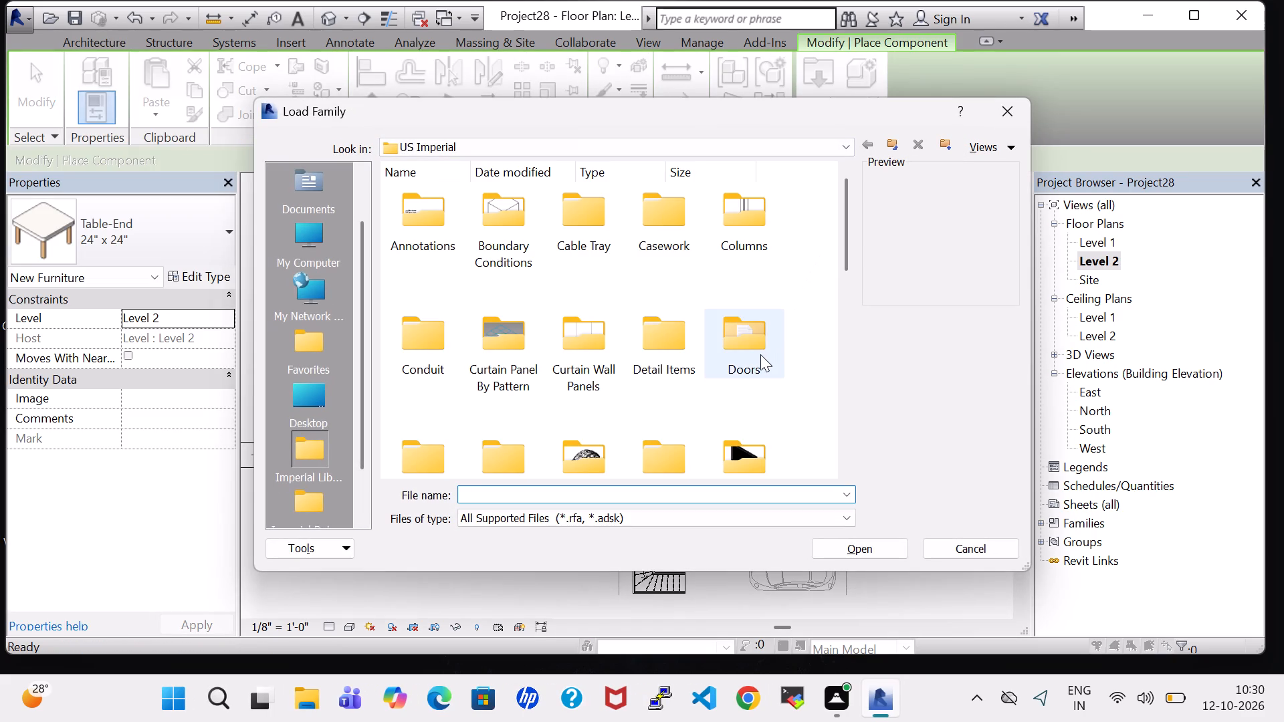
pyautogui.click(760, 354)
pyautogui.press('s')
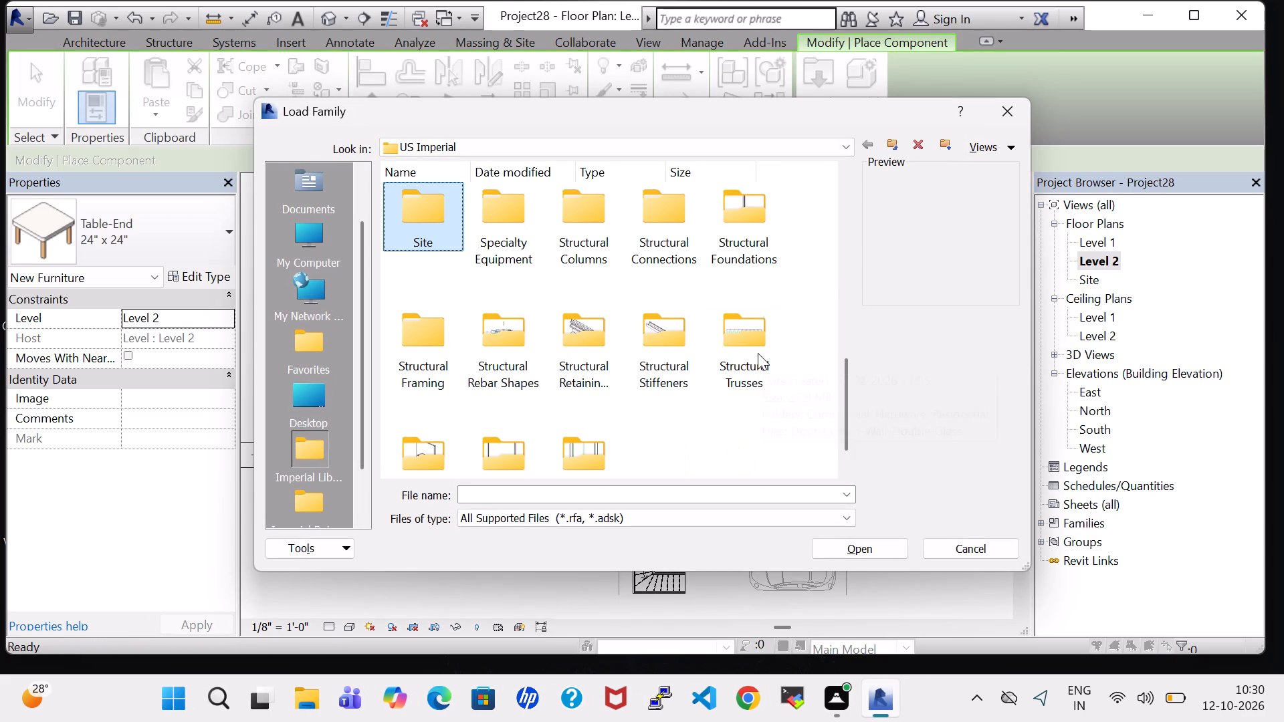
pyautogui.doubleClick(512, 201)
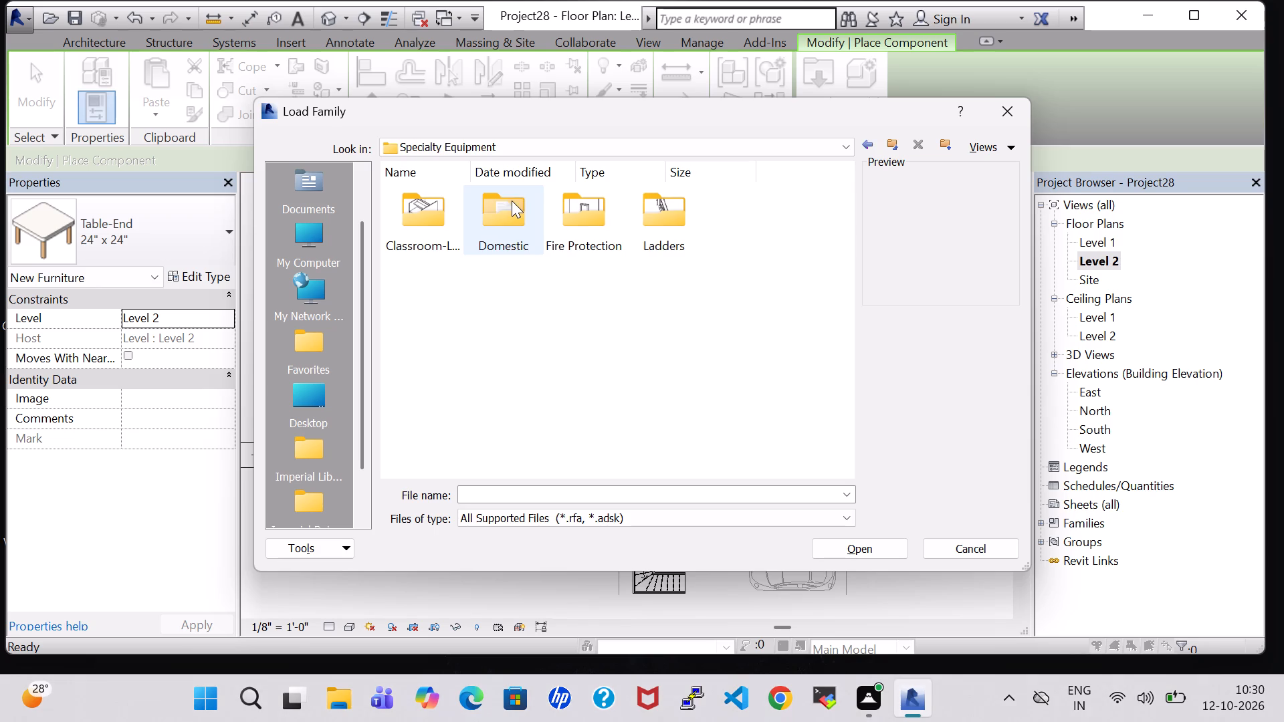
pyautogui.doubleClick(514, 225)
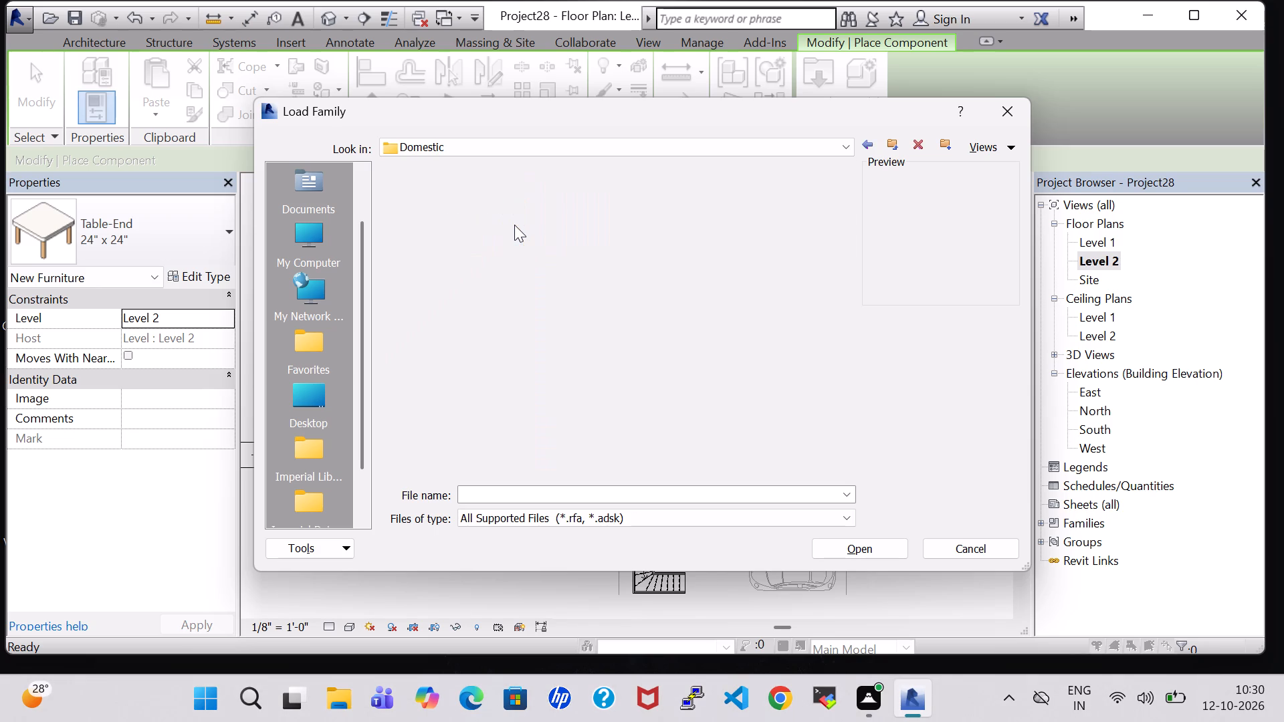
pyautogui.click(417, 335)
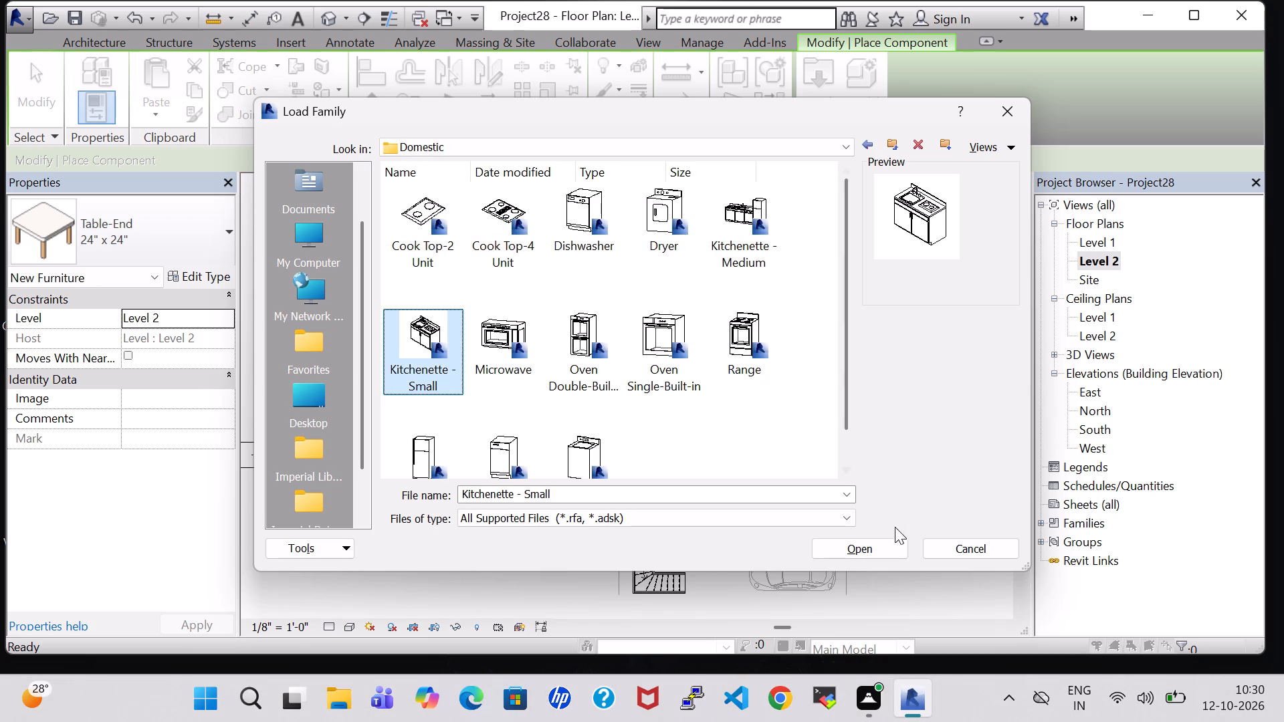
pyautogui.click(893, 546)
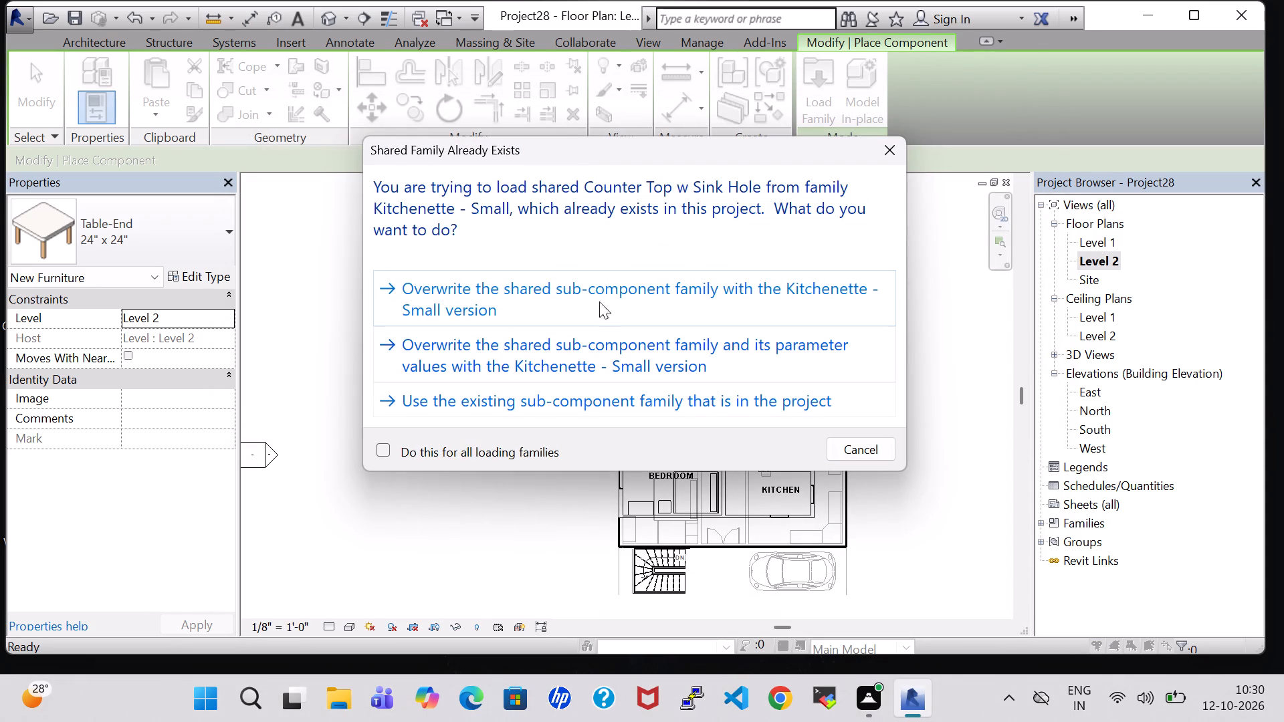
pyautogui.click(598, 289)
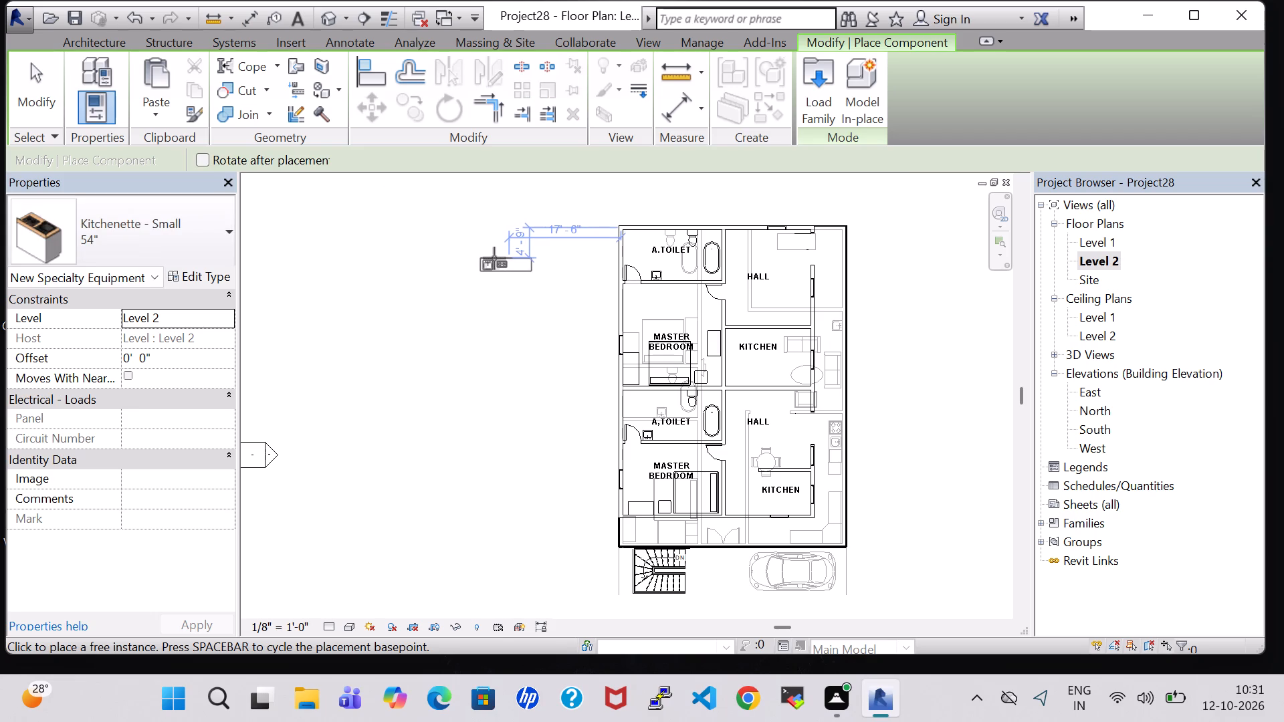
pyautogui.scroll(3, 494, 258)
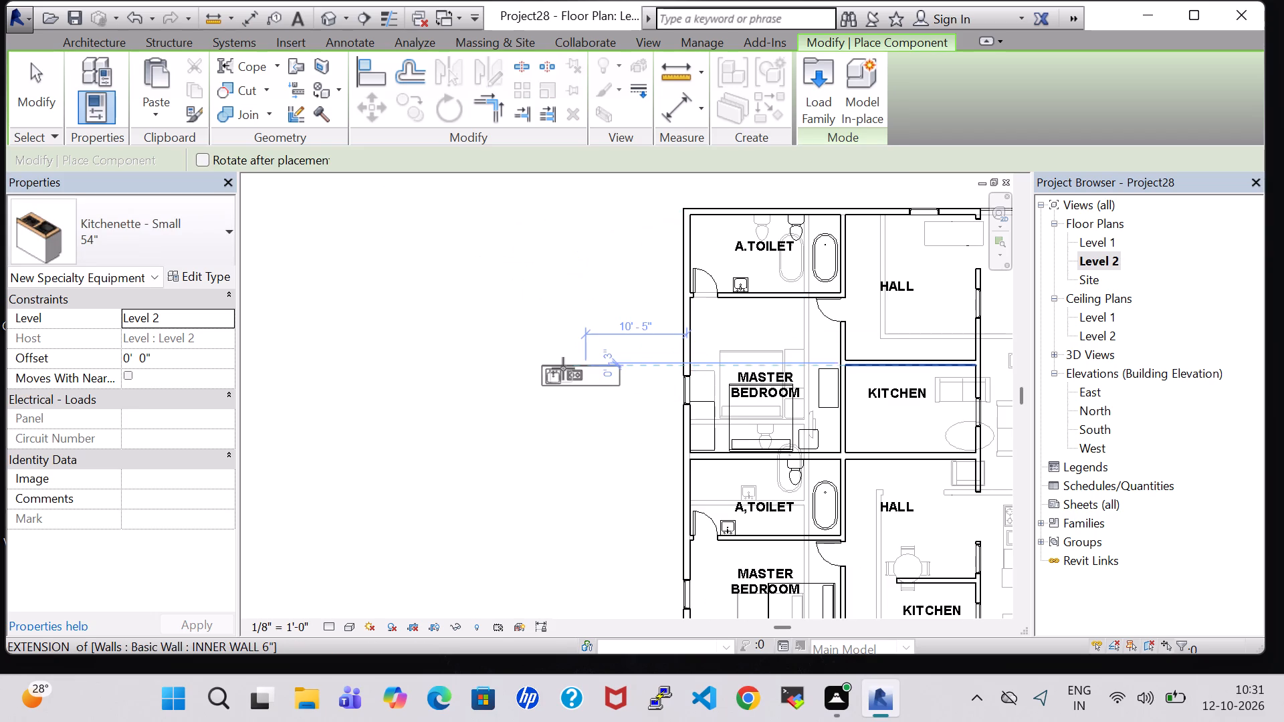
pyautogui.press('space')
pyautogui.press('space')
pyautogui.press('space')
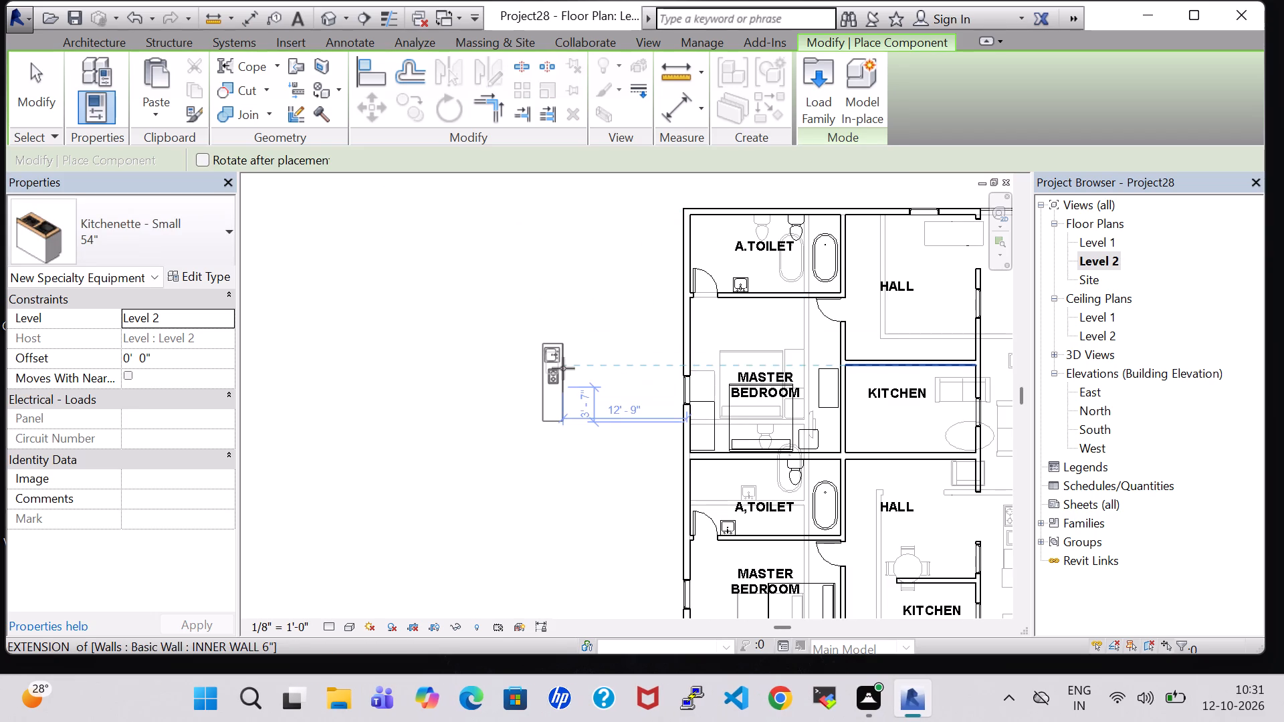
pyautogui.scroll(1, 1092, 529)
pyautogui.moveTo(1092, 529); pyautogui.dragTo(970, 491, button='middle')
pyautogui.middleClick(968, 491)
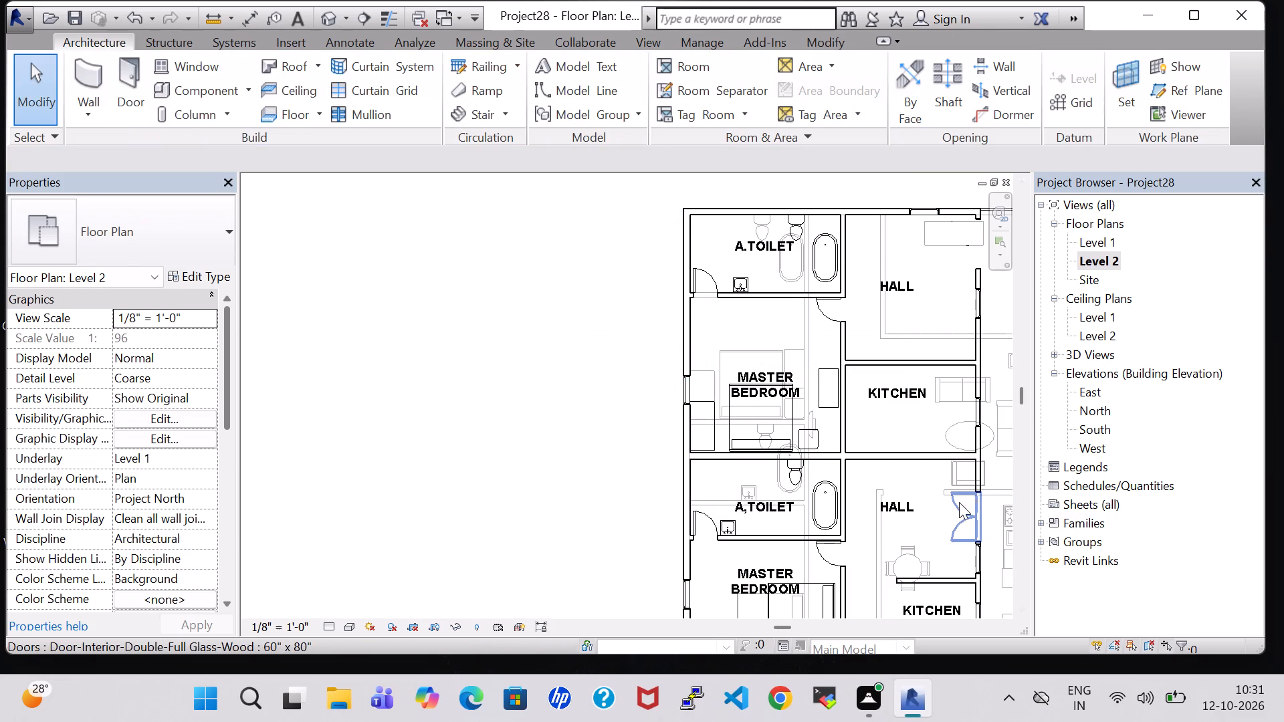
# Place a Kitchenette - Small 54" unit, rotated upright, in the upper KITCHEN's upper-right corner against the right wall on Level 2.
pyautogui.scroll(-5, 911, 457)
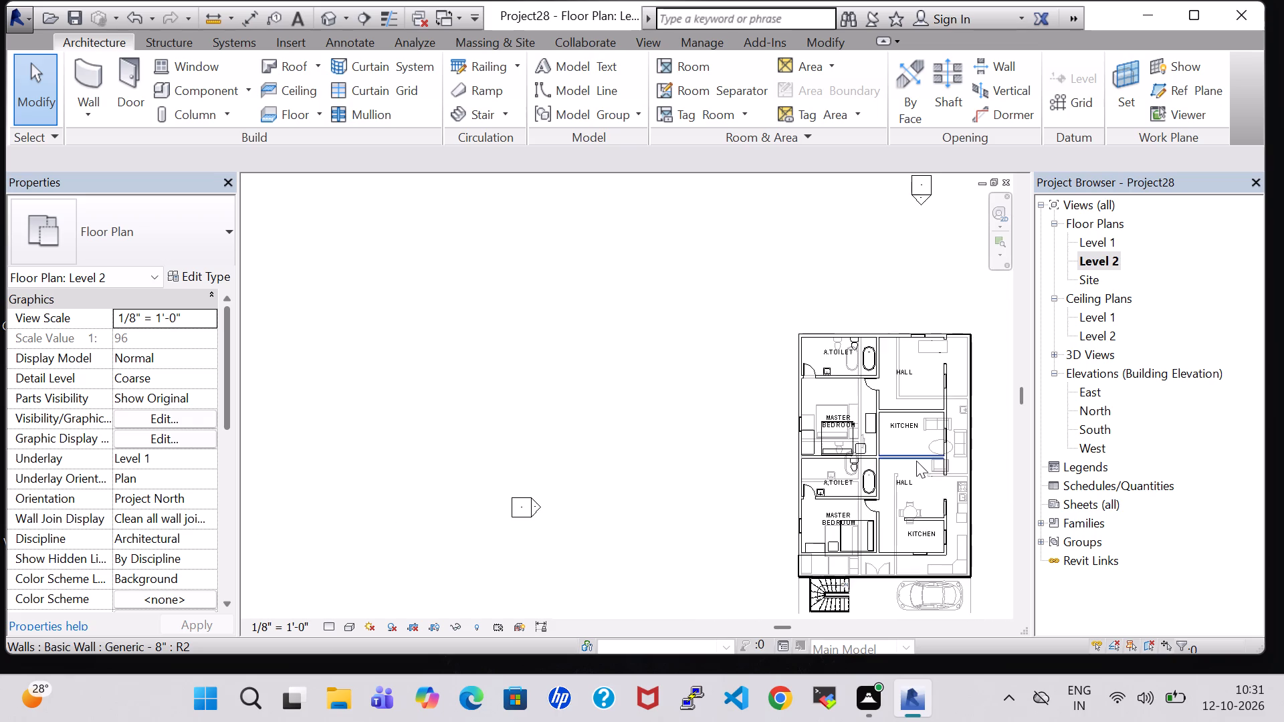
pyautogui.moveTo(980, 499); pyautogui.dragTo(863, 486, button='middle')
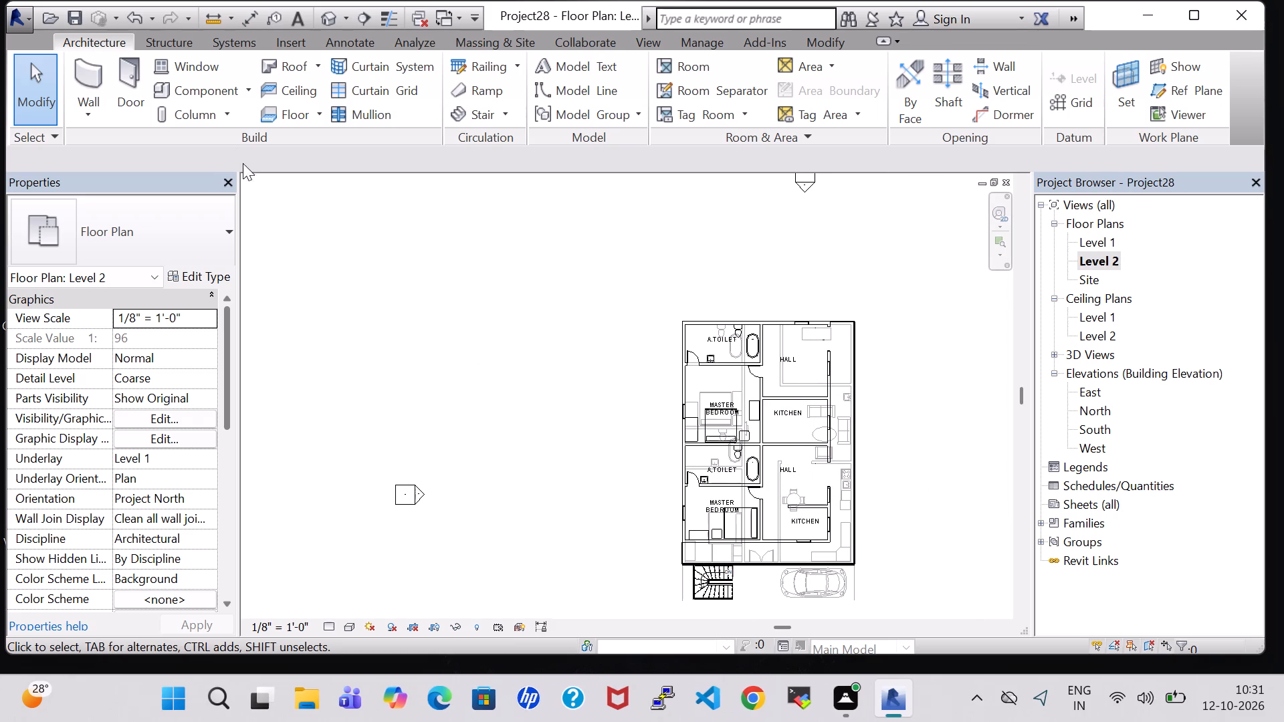
pyautogui.click(204, 86)
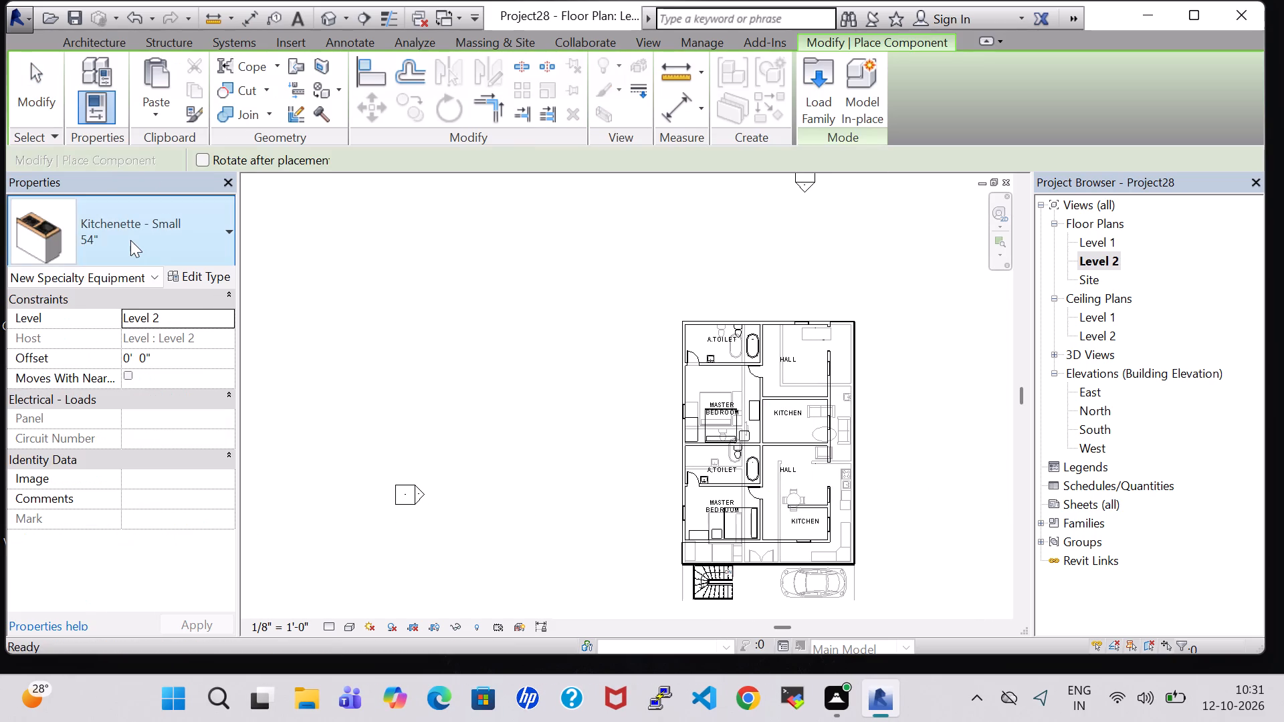
pyautogui.click(130, 240)
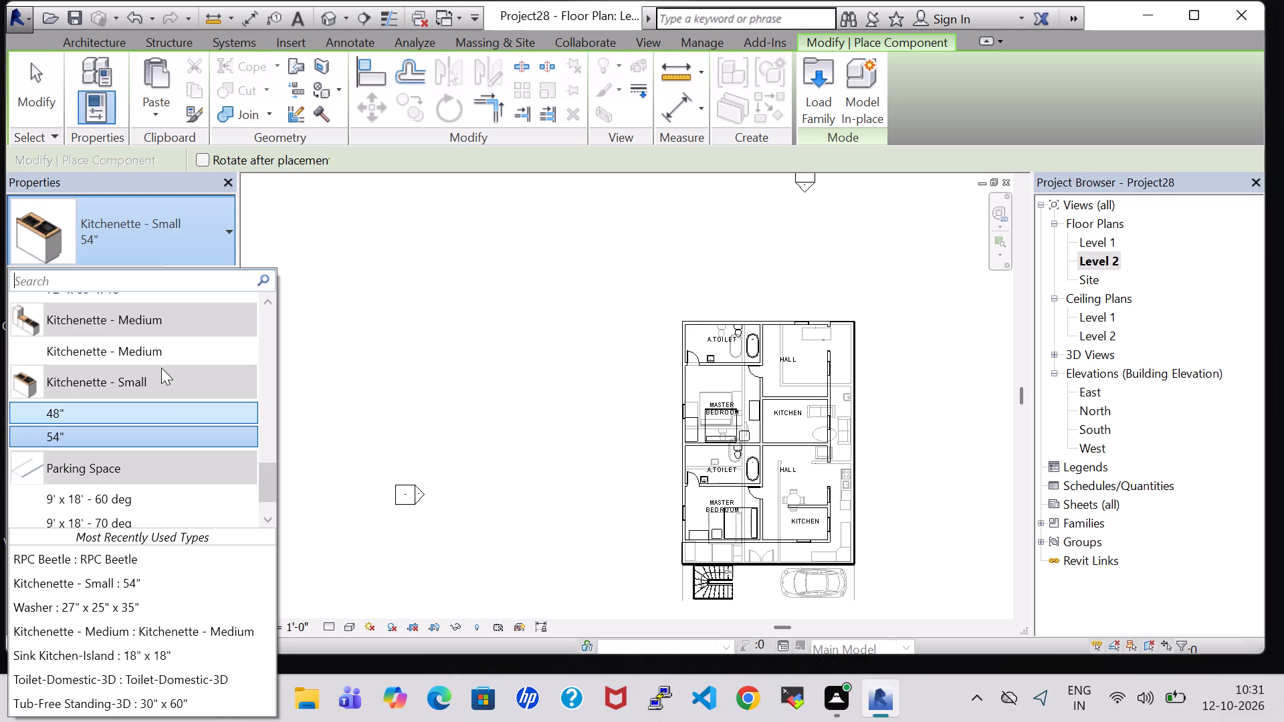
pyautogui.click(108, 438)
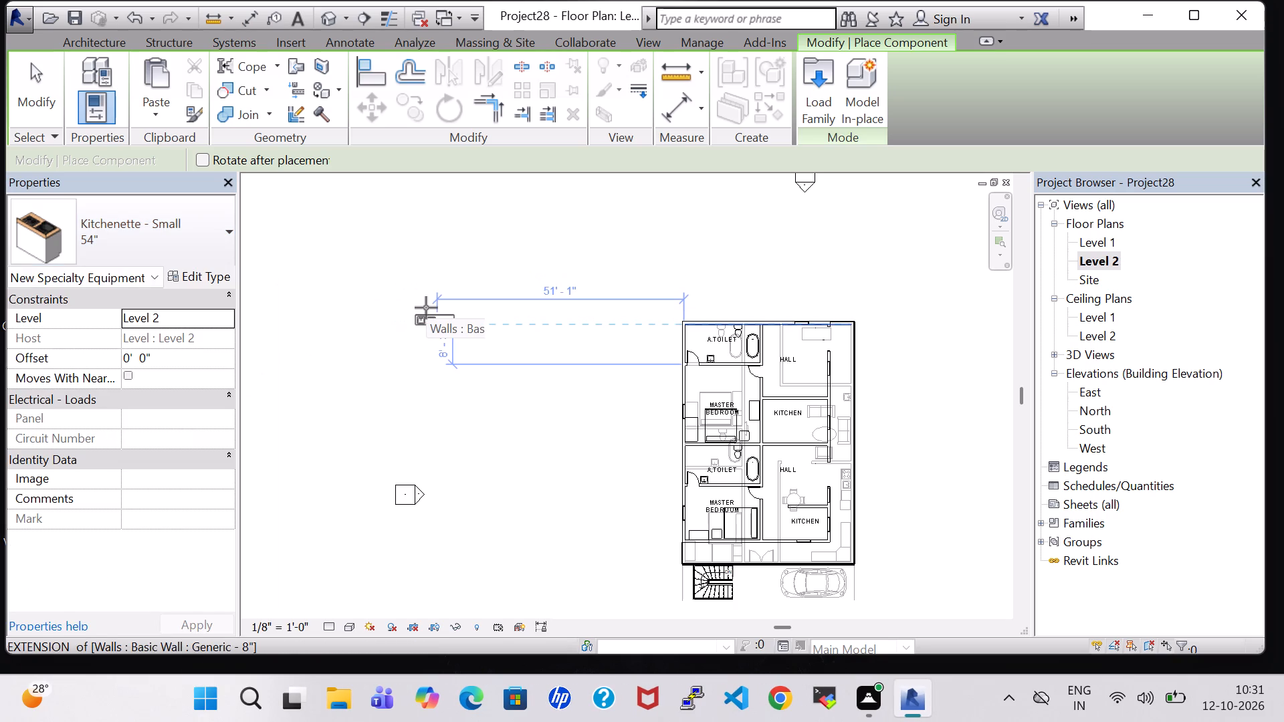
pyautogui.press('space')
pyautogui.press('space')
pyautogui.press('space')
pyautogui.scroll(3, 426, 308)
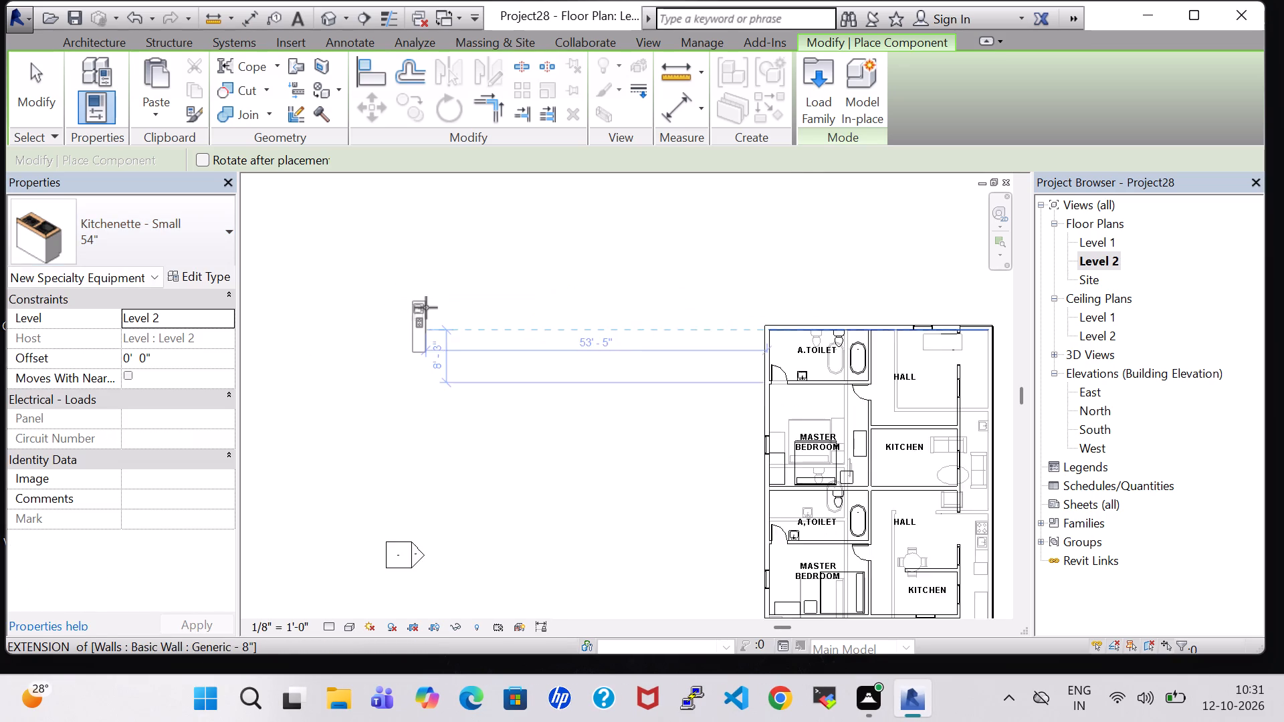
pyautogui.scroll(4, 426, 308)
pyautogui.scroll(-2, 626, 348)
pyautogui.moveTo(626, 348); pyautogui.dragTo(227, 348, button='middle')
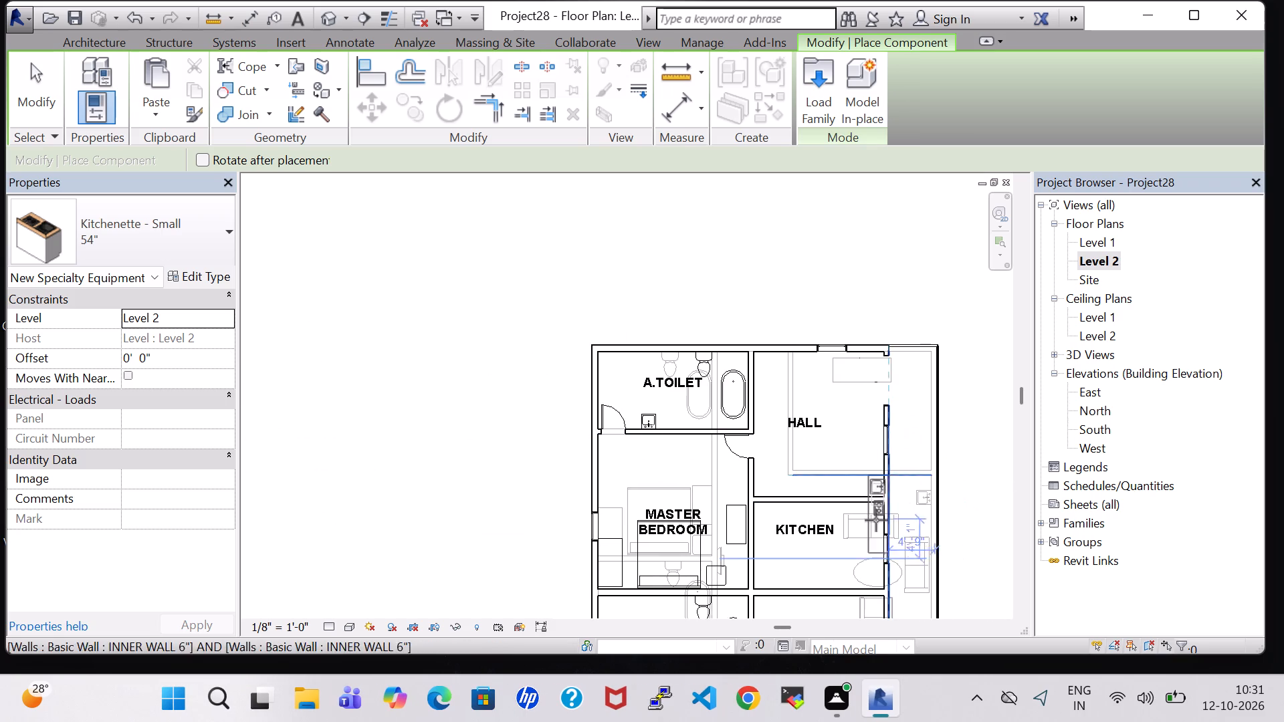
pyautogui.scroll(3, 873, 531)
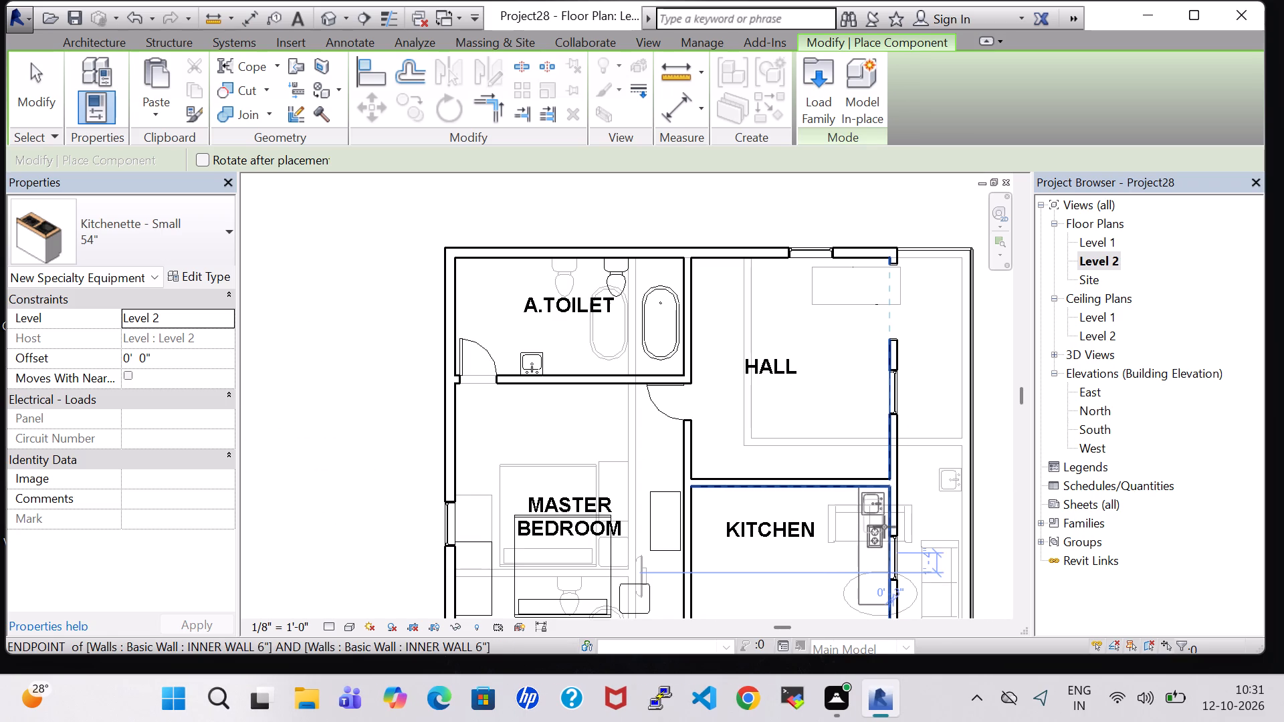
pyautogui.click(884, 527)
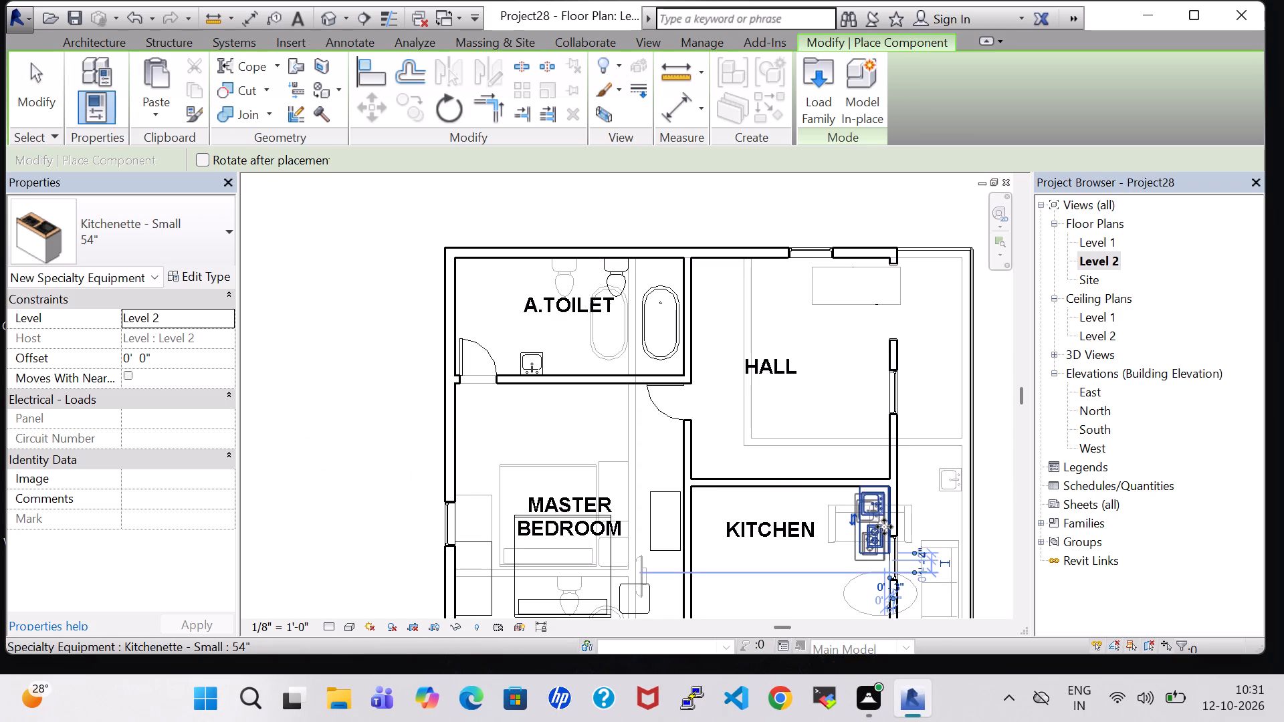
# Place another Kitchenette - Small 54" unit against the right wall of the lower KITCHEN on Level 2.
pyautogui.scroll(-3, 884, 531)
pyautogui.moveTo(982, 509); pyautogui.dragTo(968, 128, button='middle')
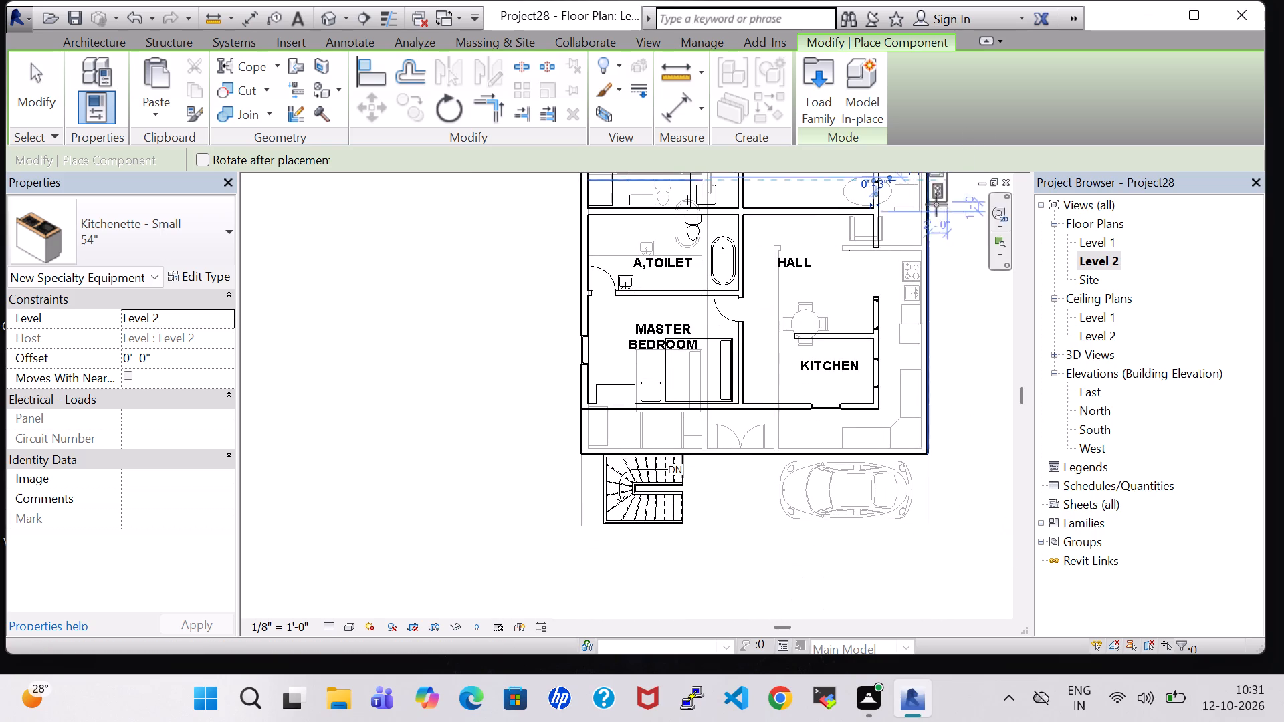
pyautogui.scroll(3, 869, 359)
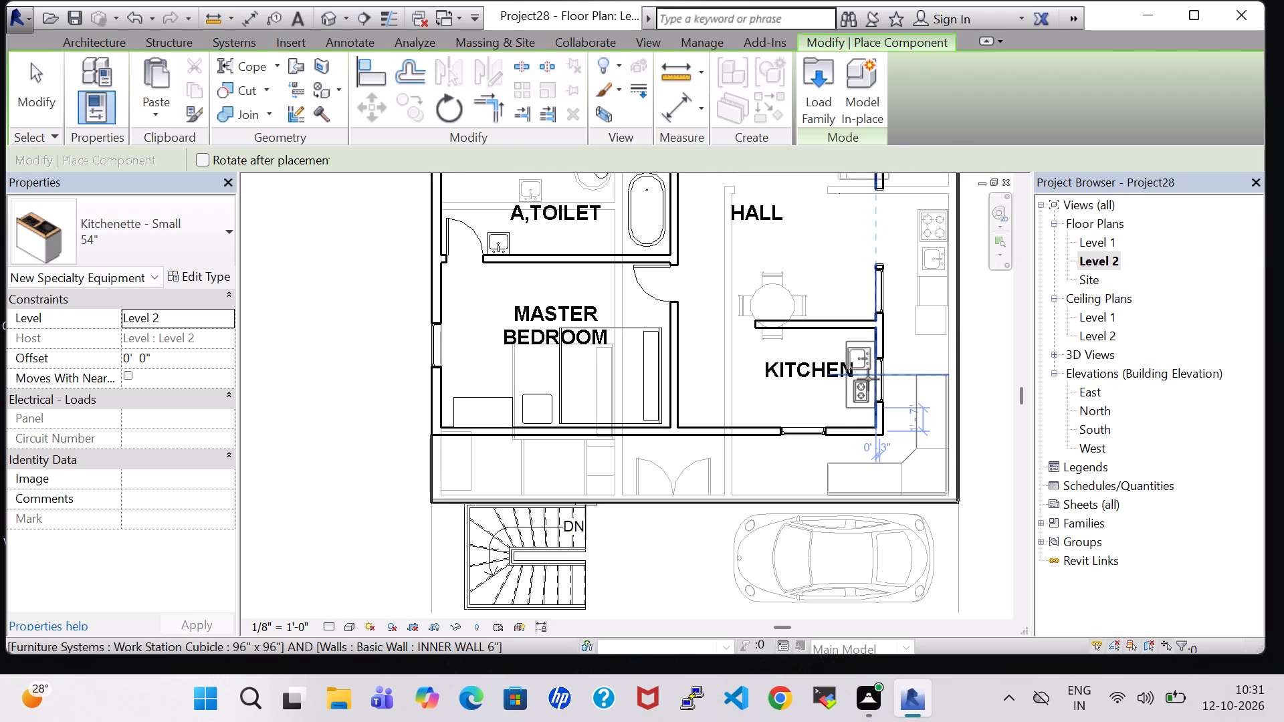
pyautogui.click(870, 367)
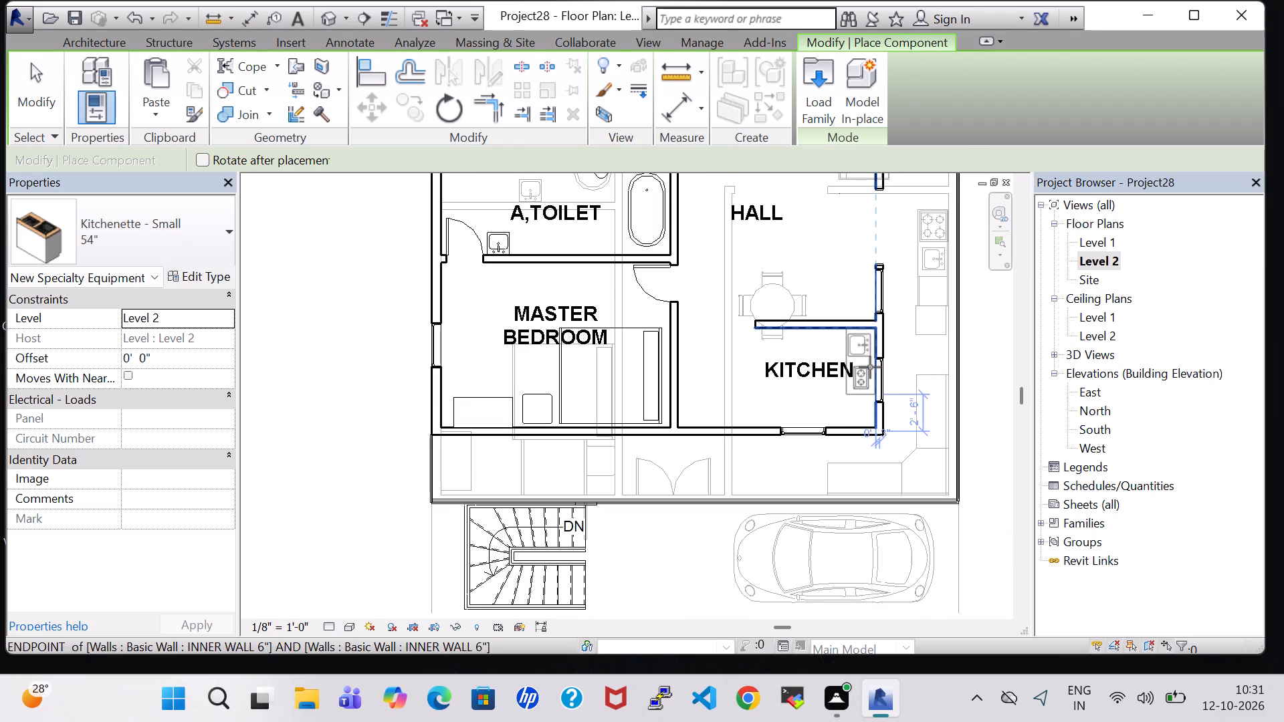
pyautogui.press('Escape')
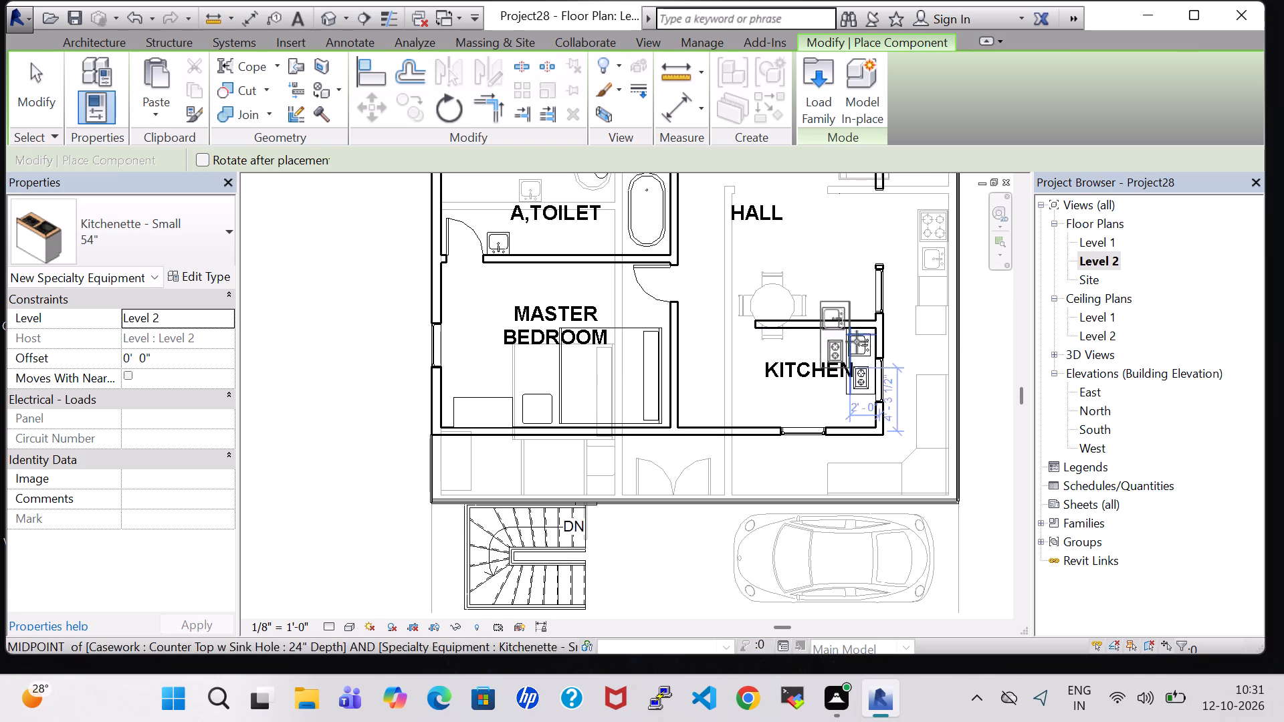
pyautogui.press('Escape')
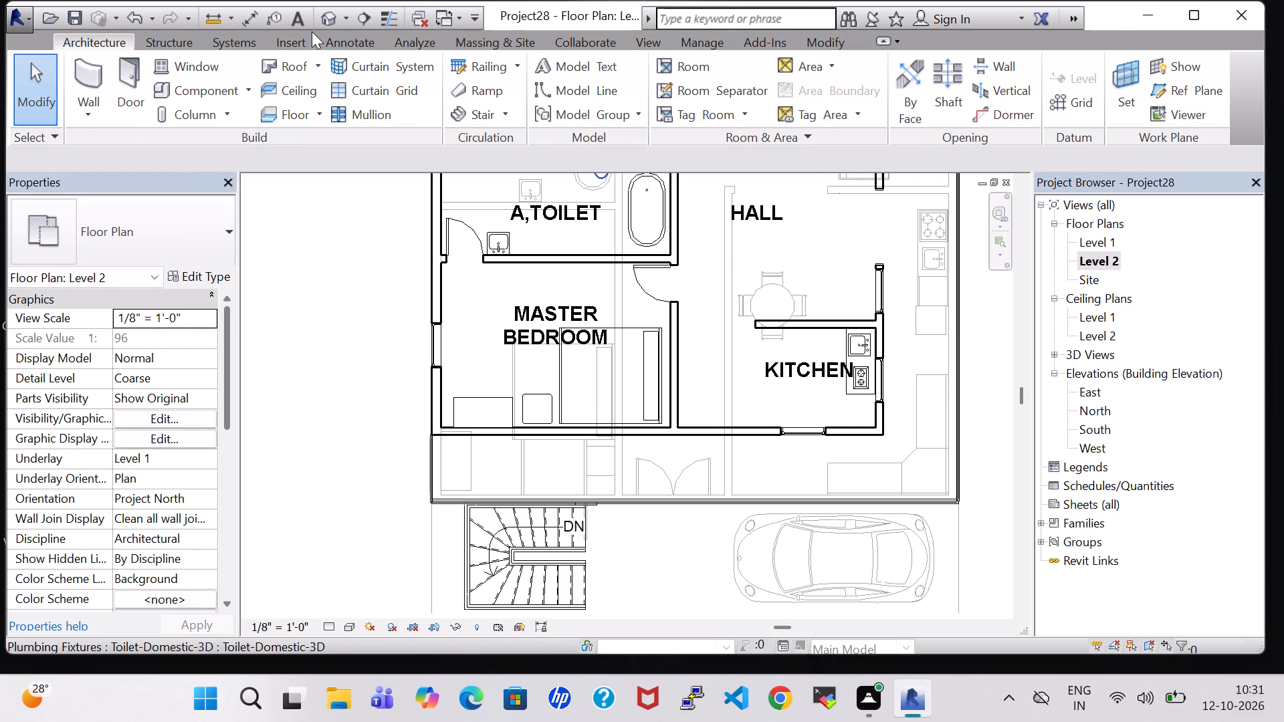
# Load the Refrigerator family from Specialty Equipment's Domestic folder, overwriting the existing version.
pyautogui.click(196, 94)
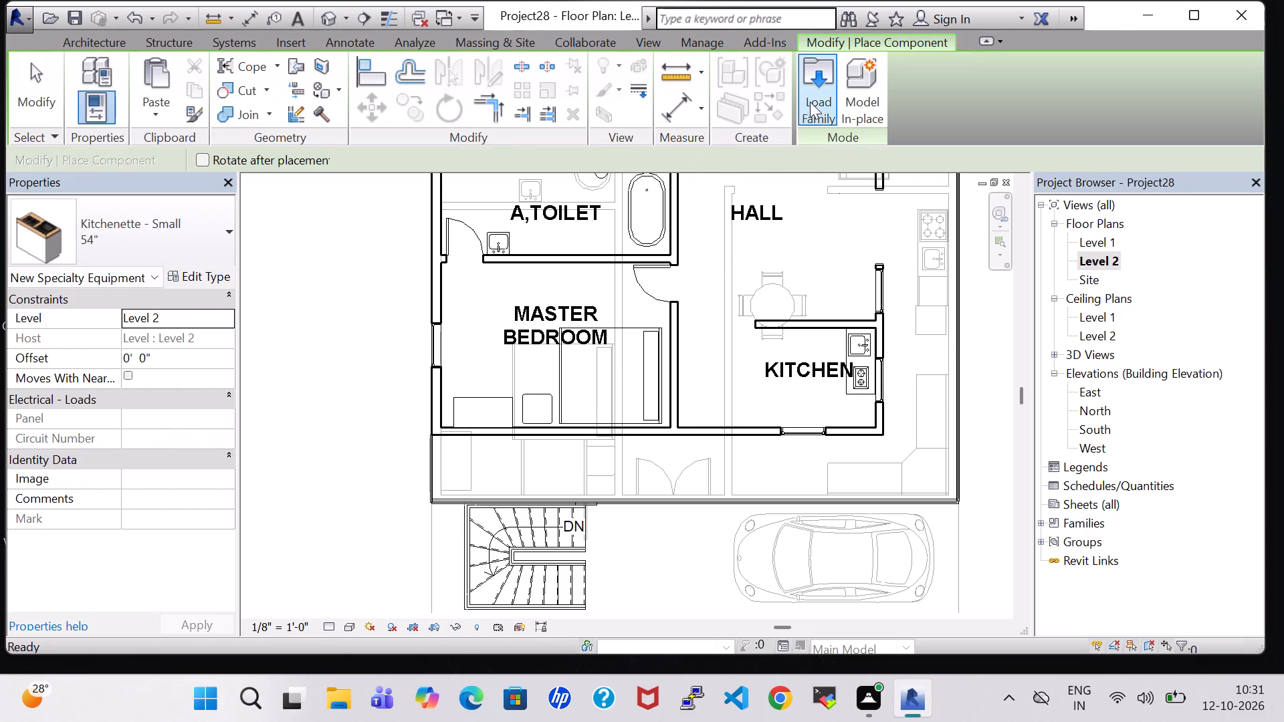
pyautogui.click(813, 102)
pyautogui.scroll(-1, 667, 429)
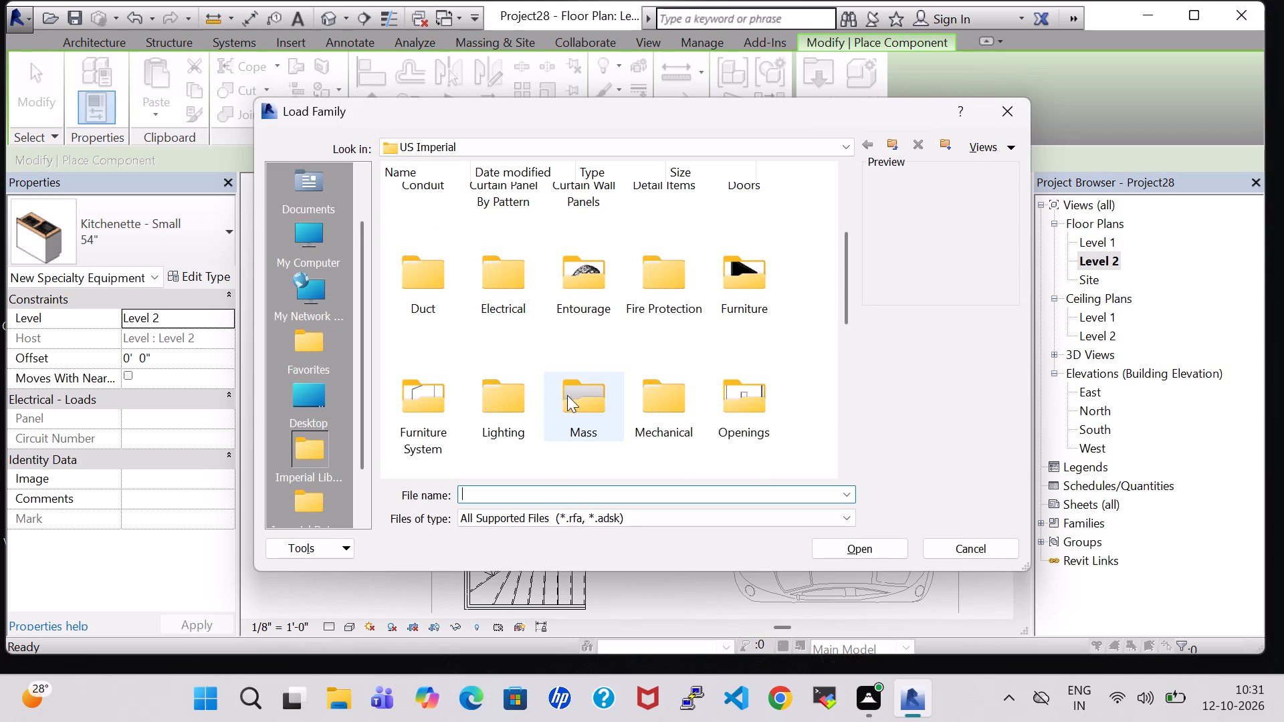
pyautogui.click(496, 400)
pyautogui.press('s')
pyautogui.doubleClick(524, 220)
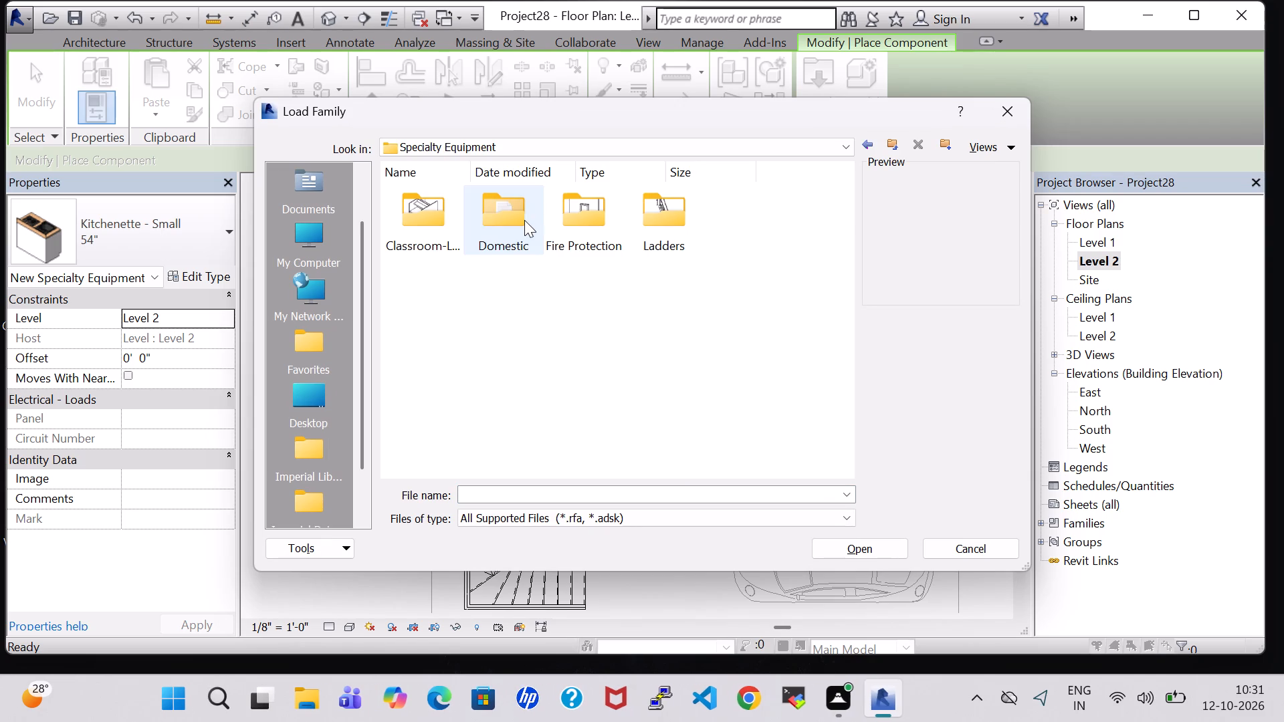
pyautogui.doubleClick(520, 221)
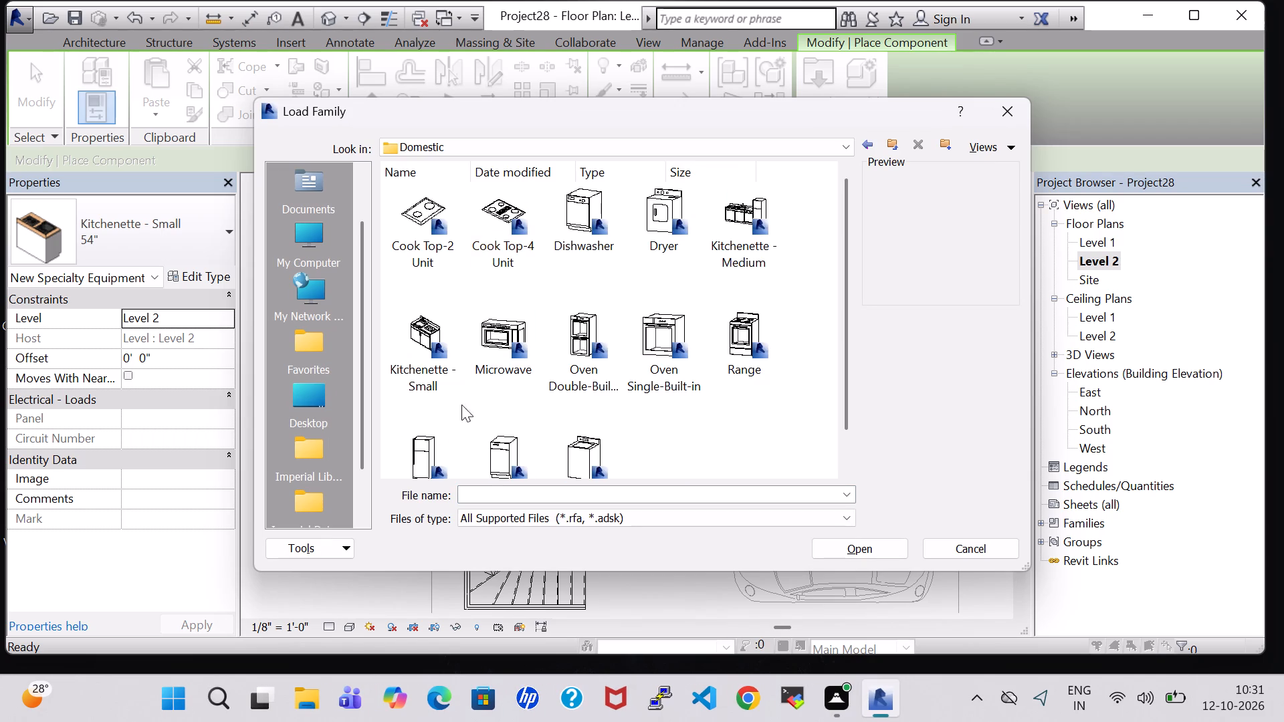
pyautogui.click(435, 457)
pyautogui.click(876, 540)
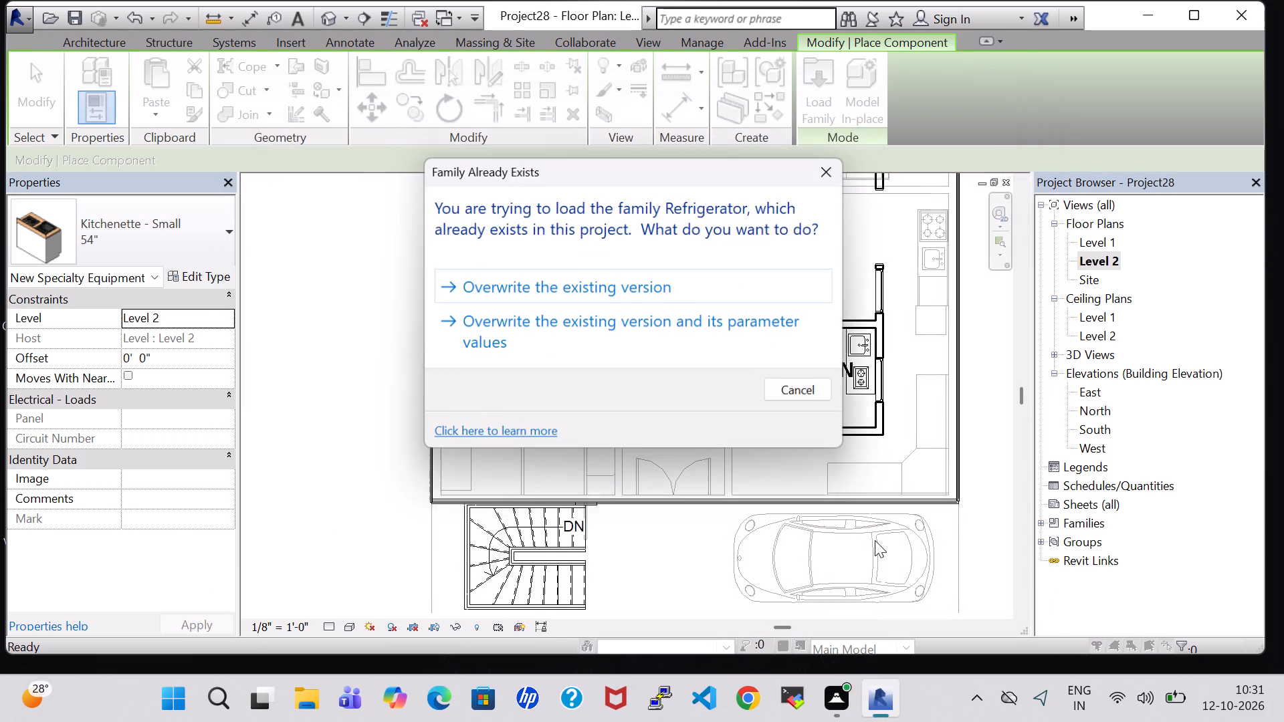
pyautogui.click(538, 291)
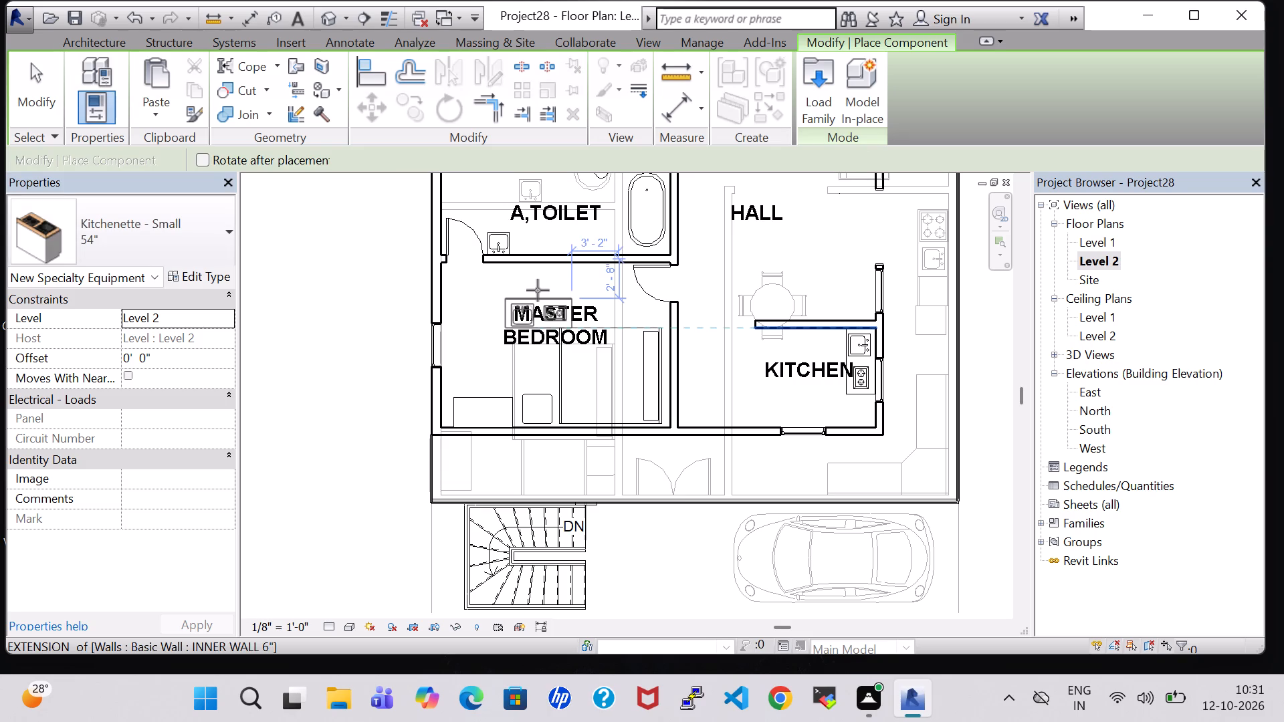
pyautogui.press('Escape')
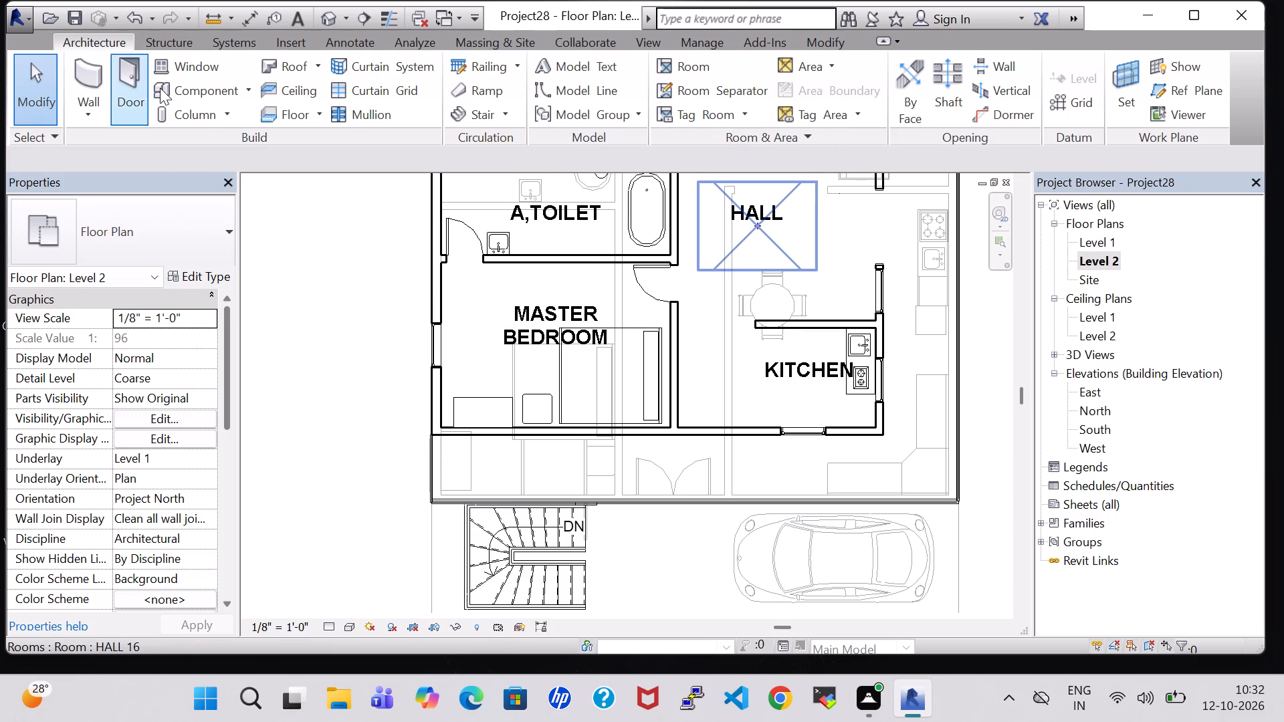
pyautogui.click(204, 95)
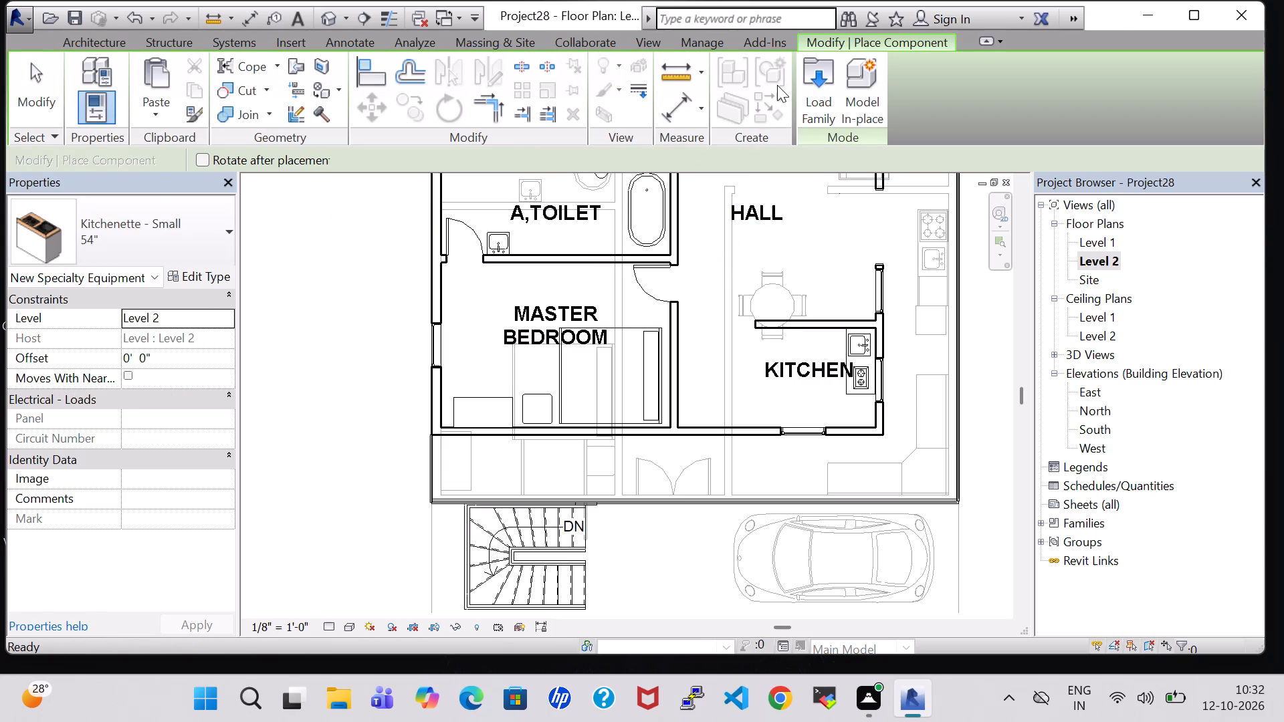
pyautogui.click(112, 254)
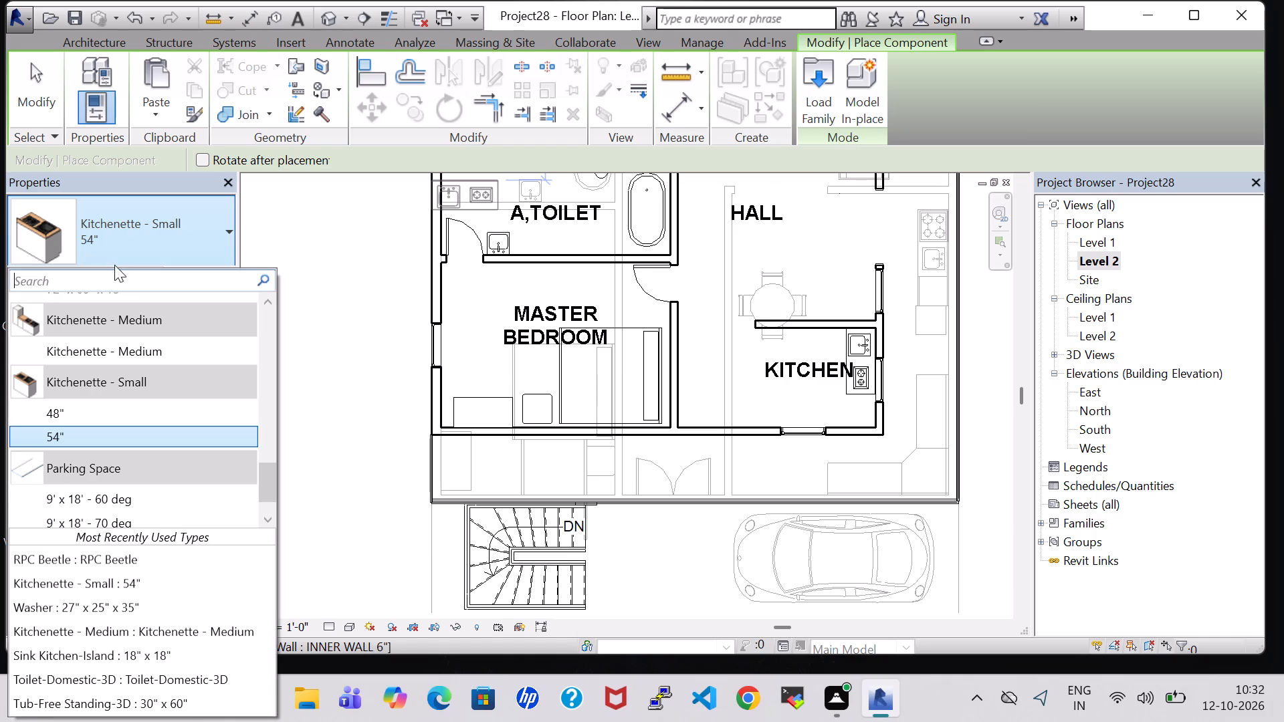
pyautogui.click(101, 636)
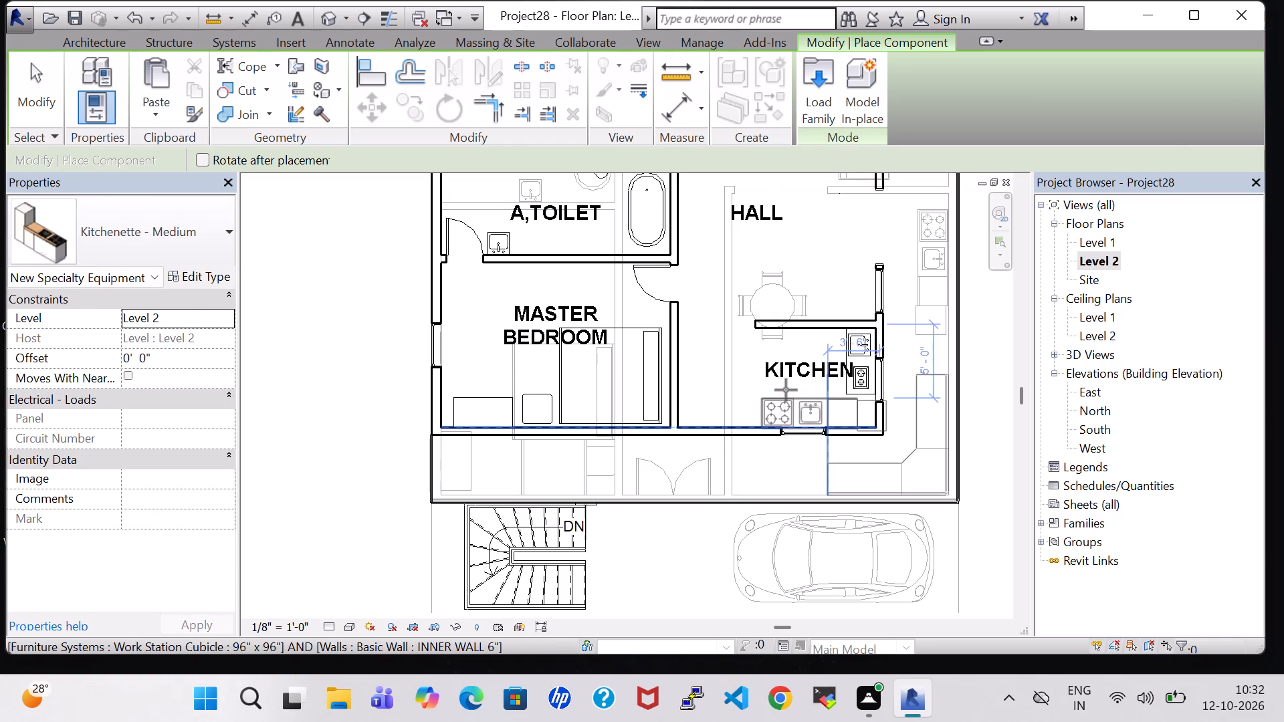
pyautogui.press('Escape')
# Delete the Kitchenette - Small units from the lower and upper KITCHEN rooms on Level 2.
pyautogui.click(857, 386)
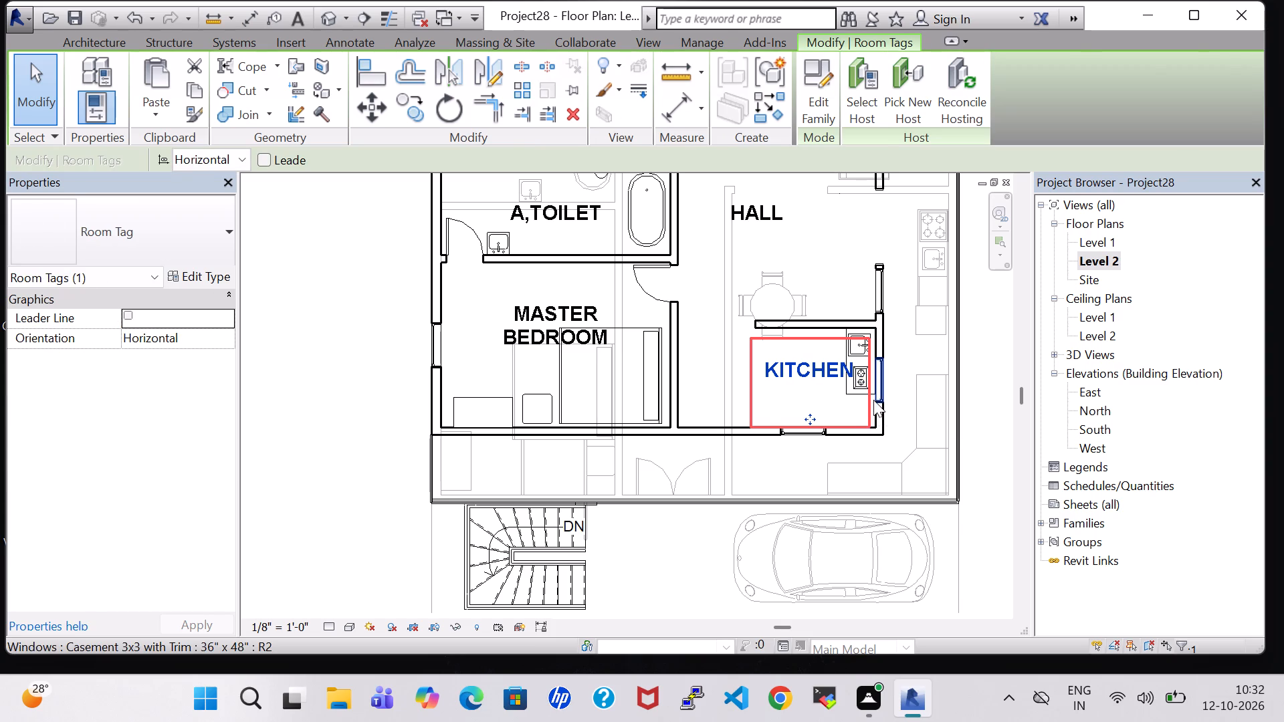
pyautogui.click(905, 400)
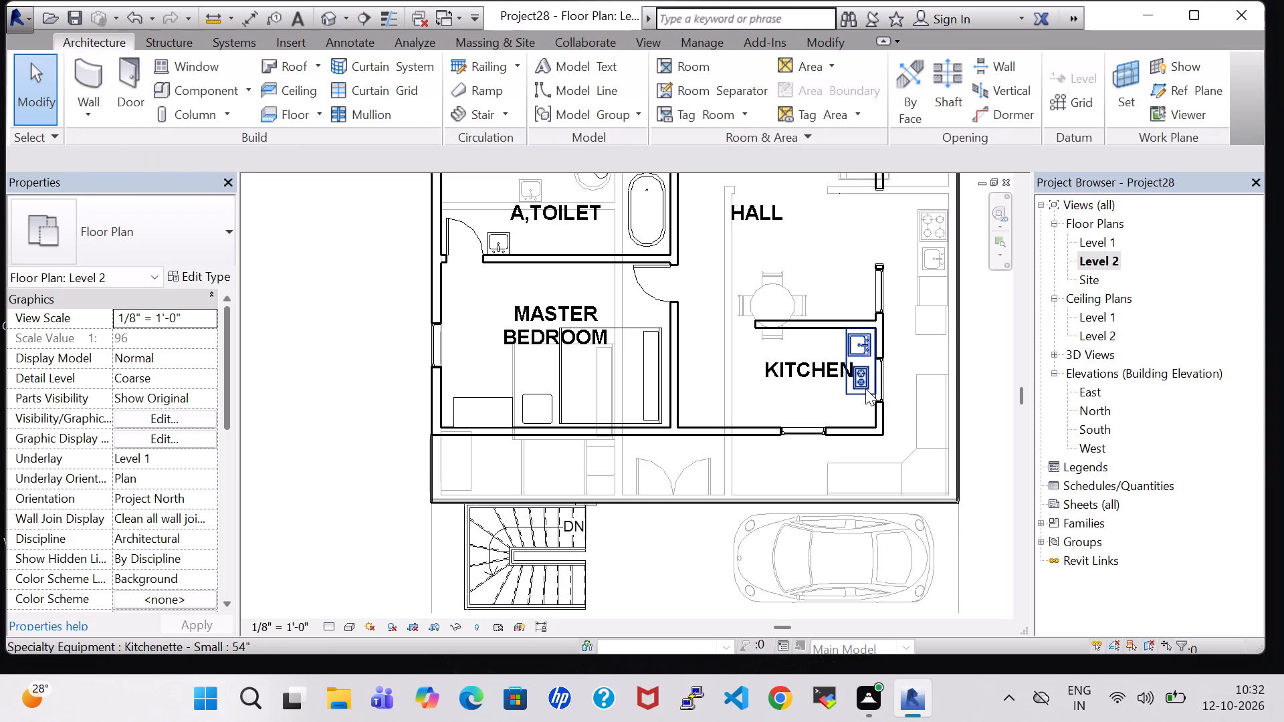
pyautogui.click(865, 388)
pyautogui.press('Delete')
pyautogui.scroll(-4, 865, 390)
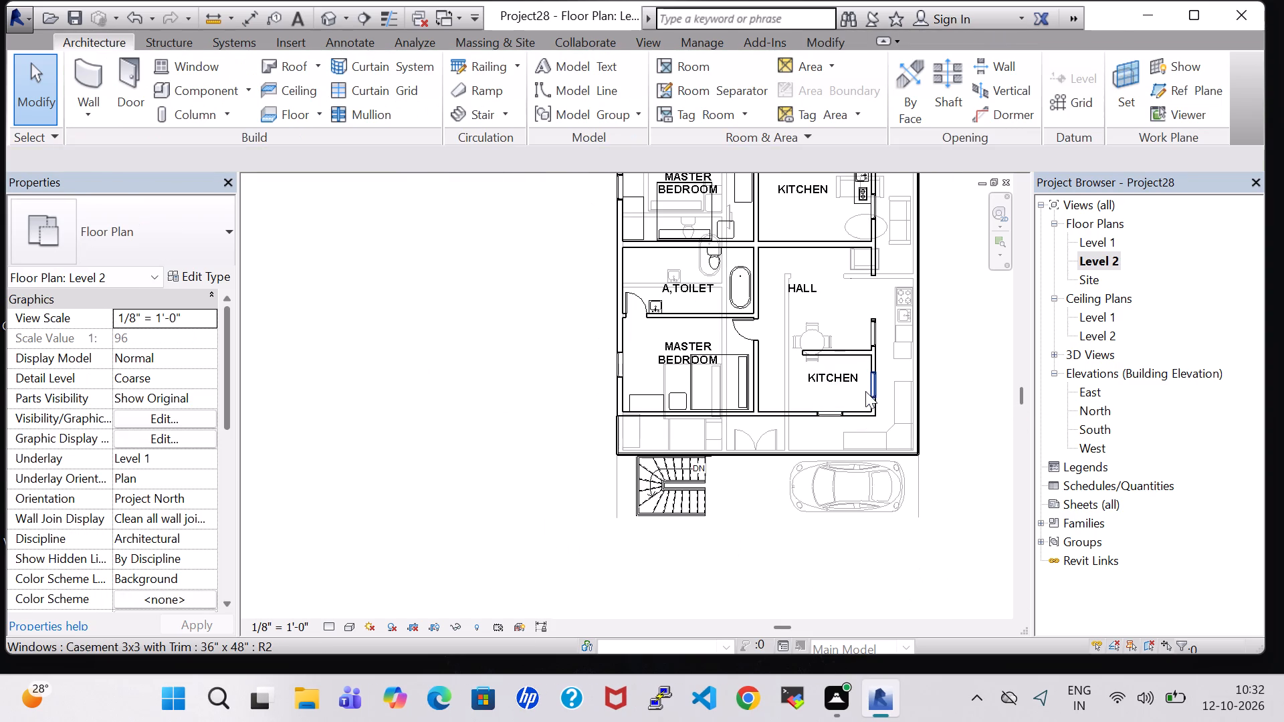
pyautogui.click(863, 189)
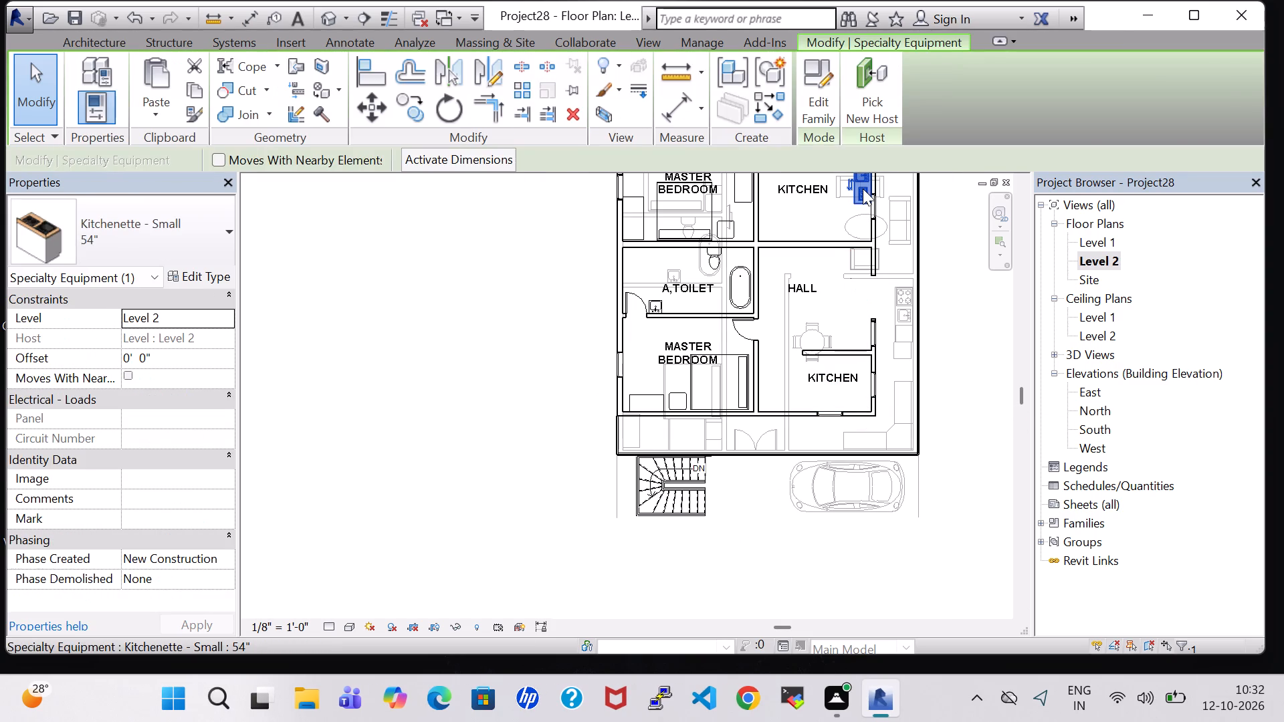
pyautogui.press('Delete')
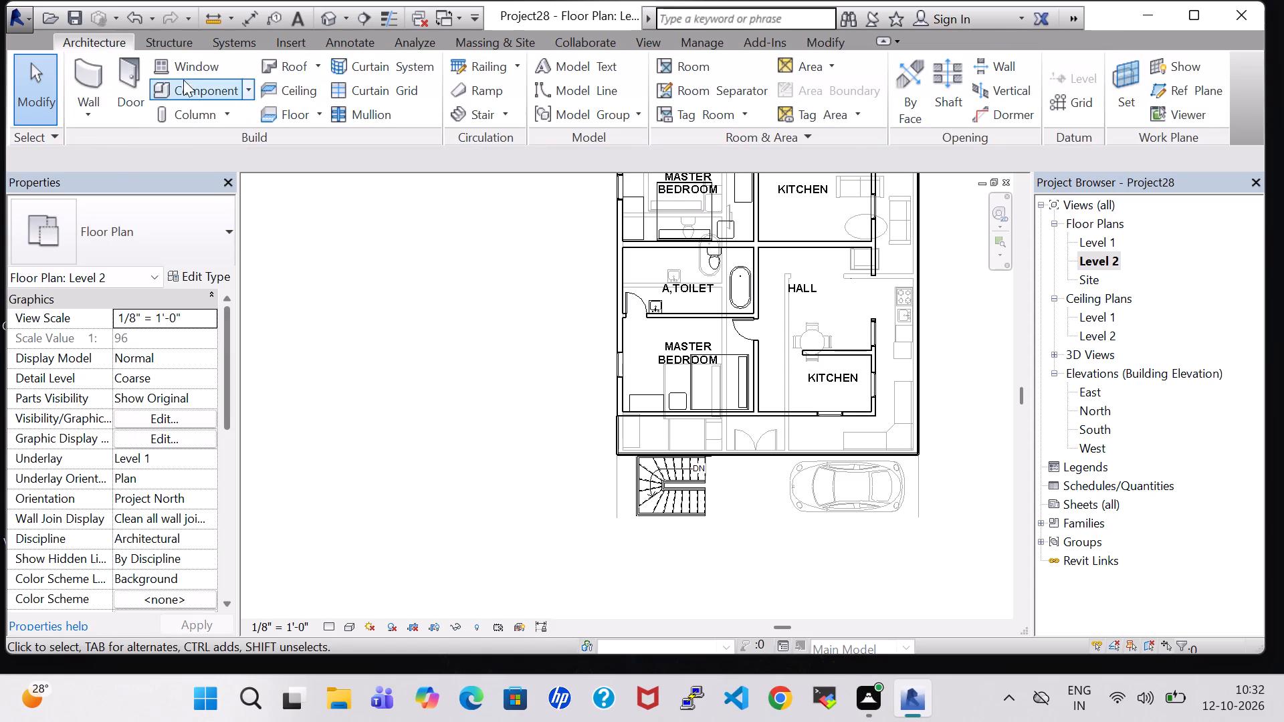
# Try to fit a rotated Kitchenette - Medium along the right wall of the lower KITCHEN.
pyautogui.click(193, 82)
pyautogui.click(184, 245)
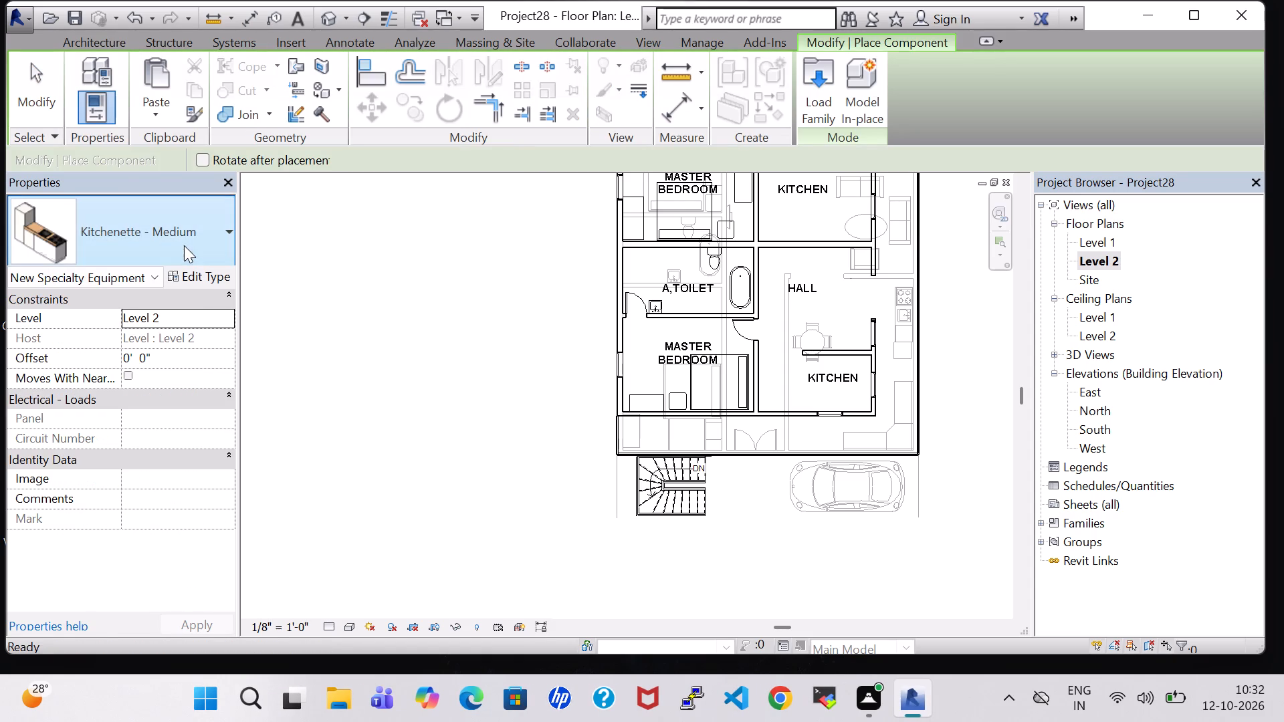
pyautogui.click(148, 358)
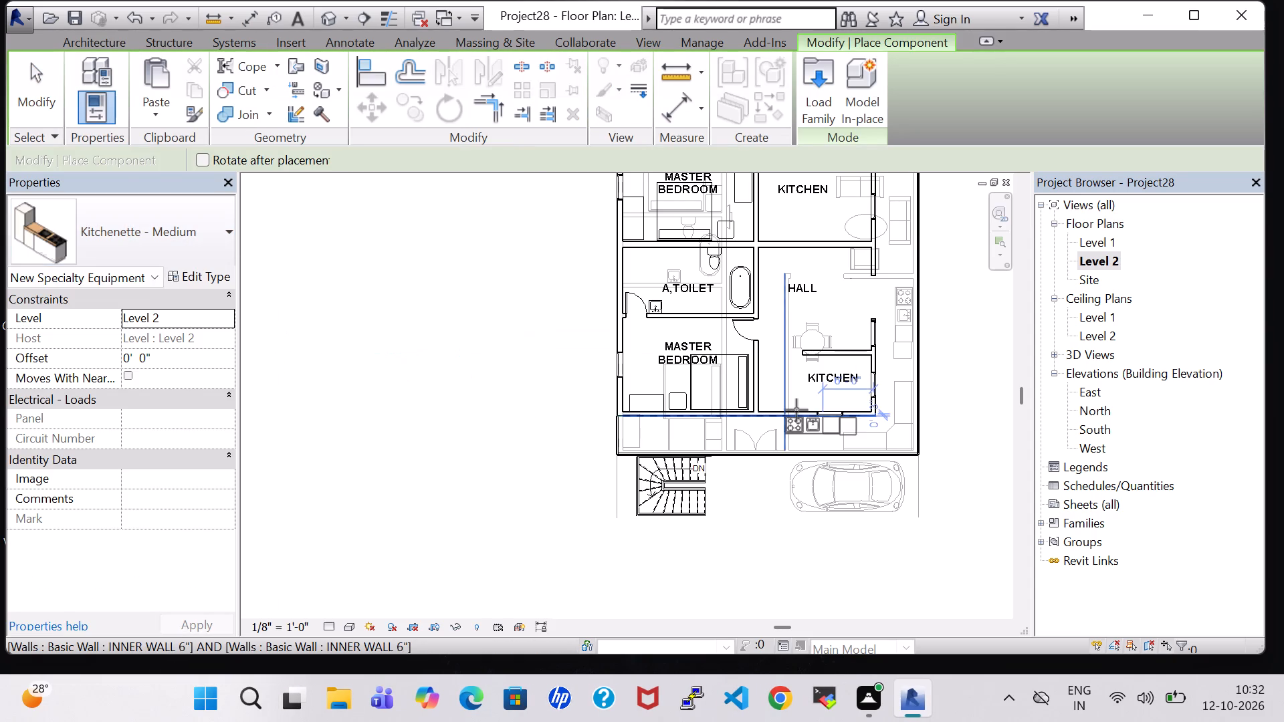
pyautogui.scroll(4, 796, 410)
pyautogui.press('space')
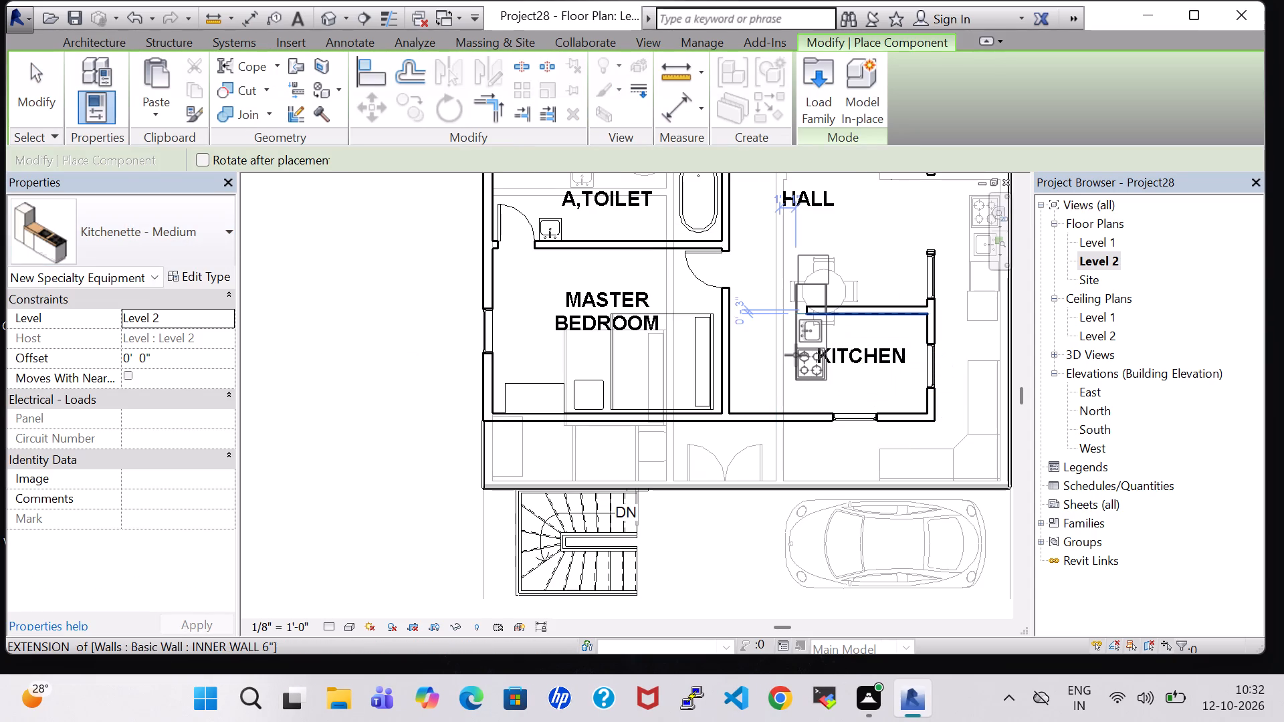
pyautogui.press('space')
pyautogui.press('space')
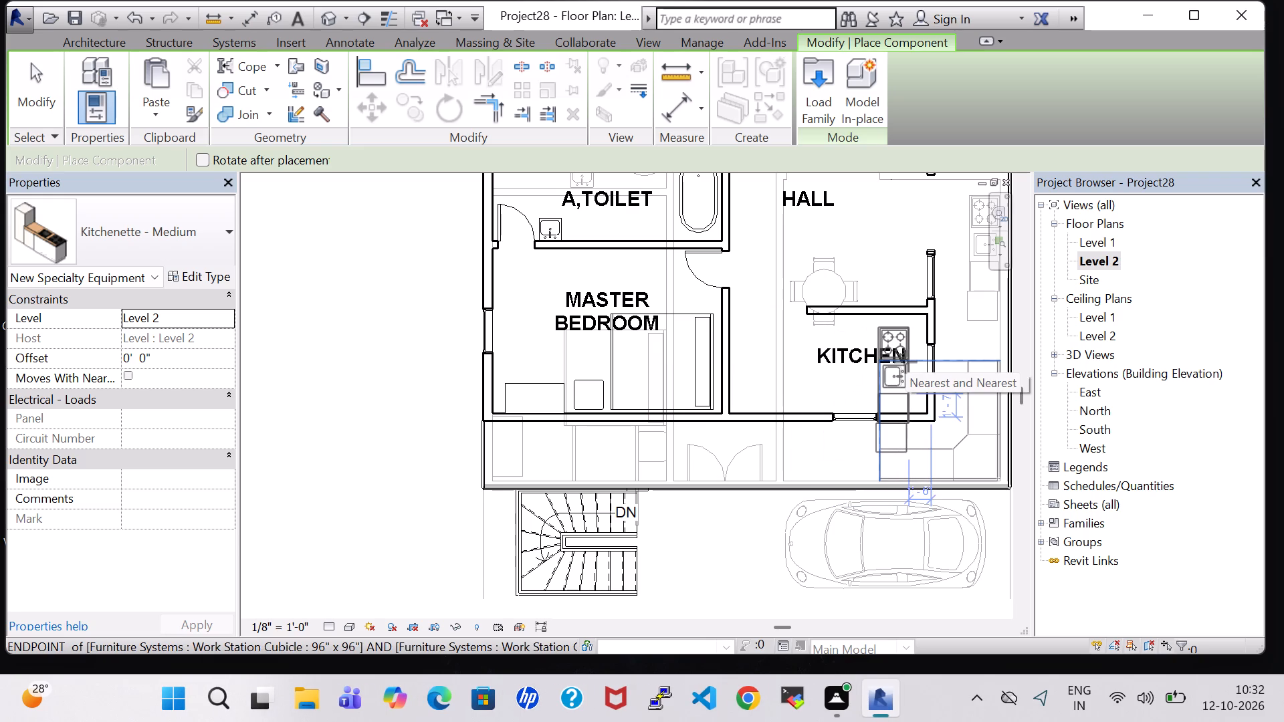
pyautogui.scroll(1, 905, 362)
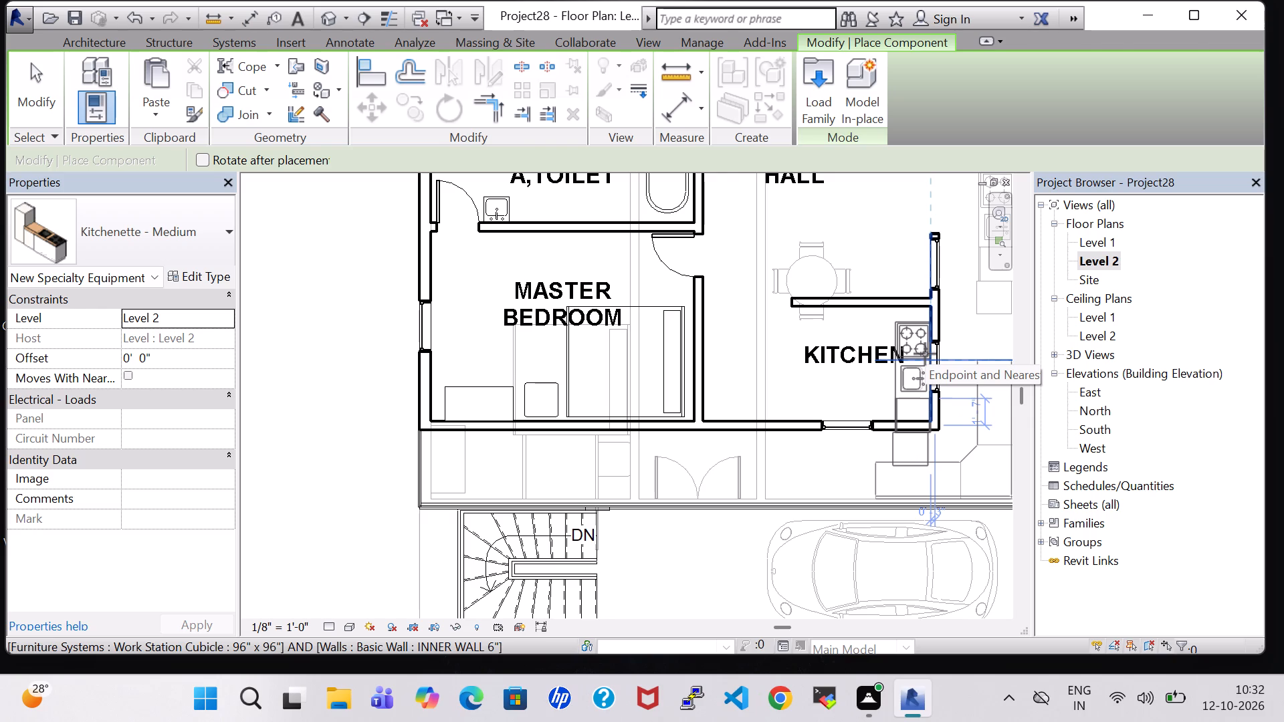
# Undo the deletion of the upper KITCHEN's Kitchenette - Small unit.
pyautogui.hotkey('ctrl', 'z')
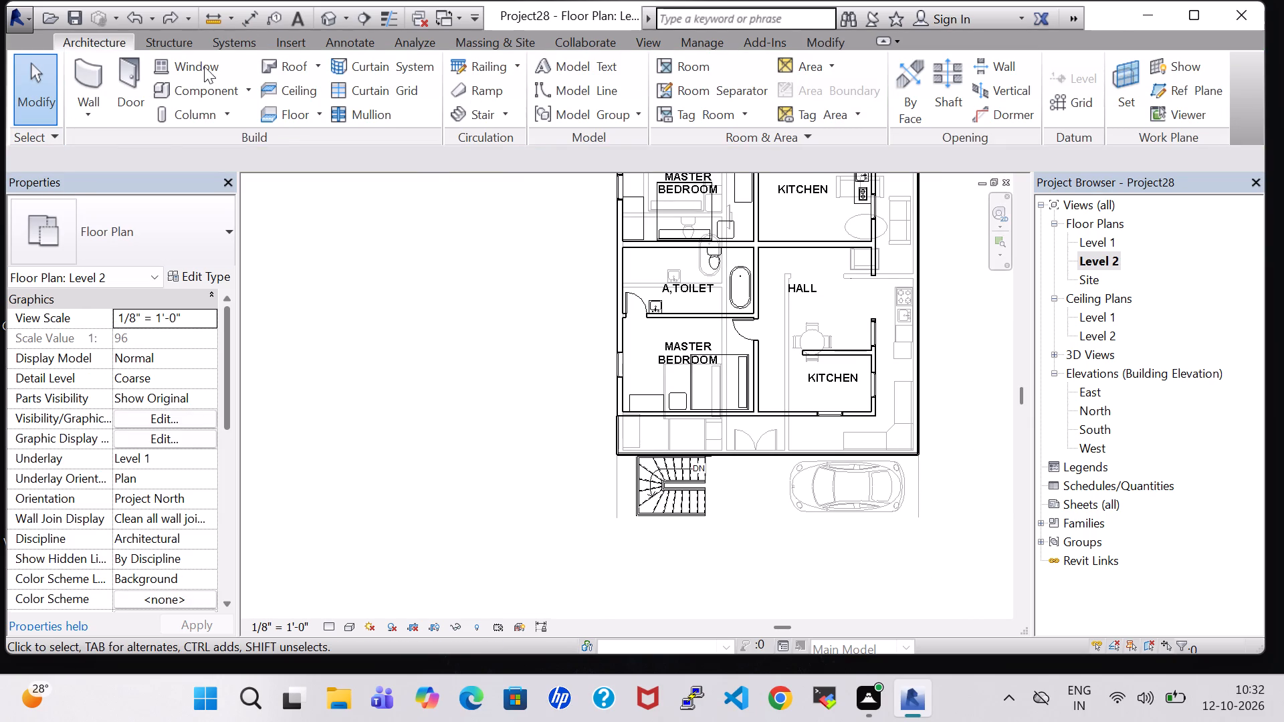
# Place a rotated 48" Kitchenette - Small in the lower KITCHEN on Level 2, against the right wall just below the HALL partition.
pyautogui.click(209, 83)
pyautogui.click(158, 253)
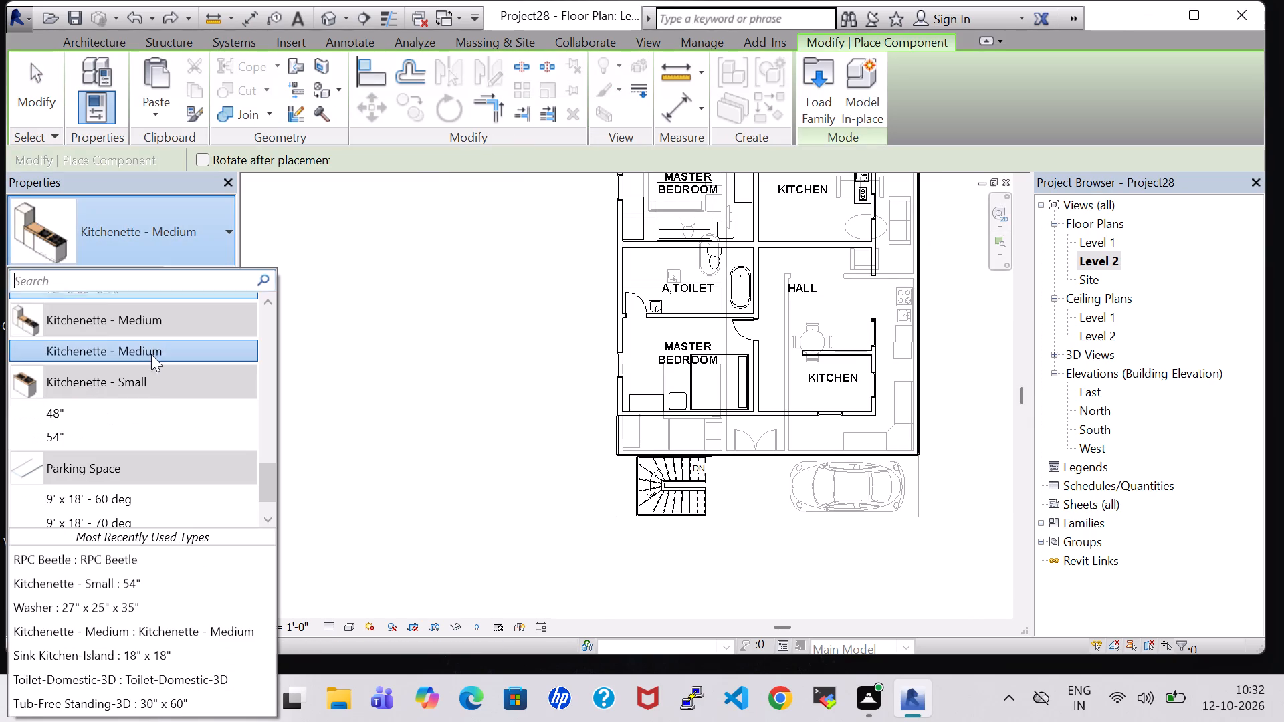
pyautogui.click(103, 419)
pyautogui.click(191, 225)
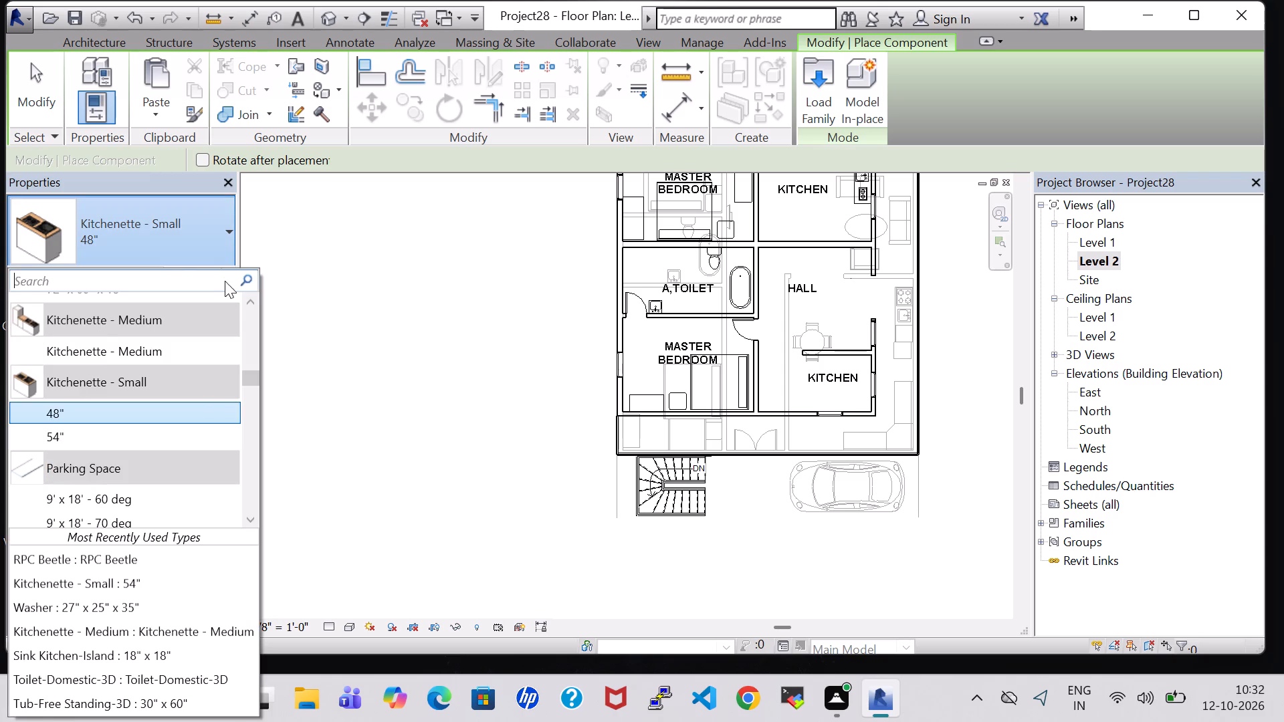
pyautogui.click(99, 409)
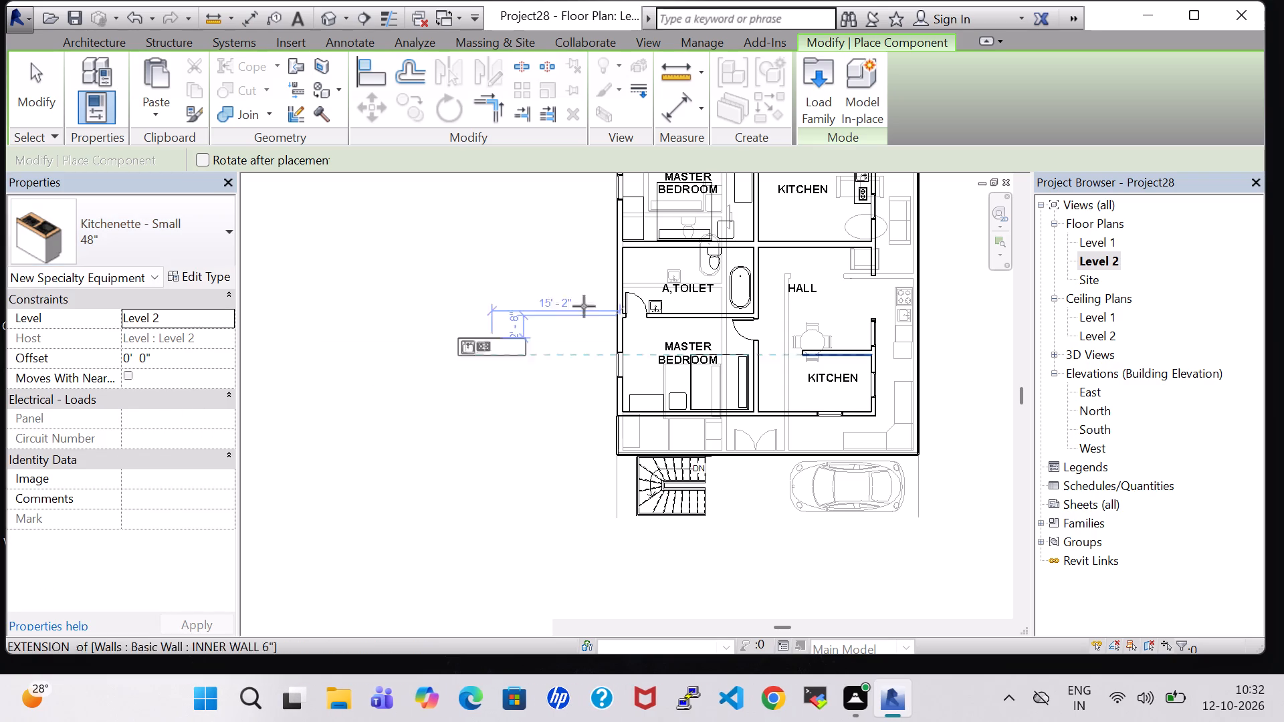
pyautogui.press('space')
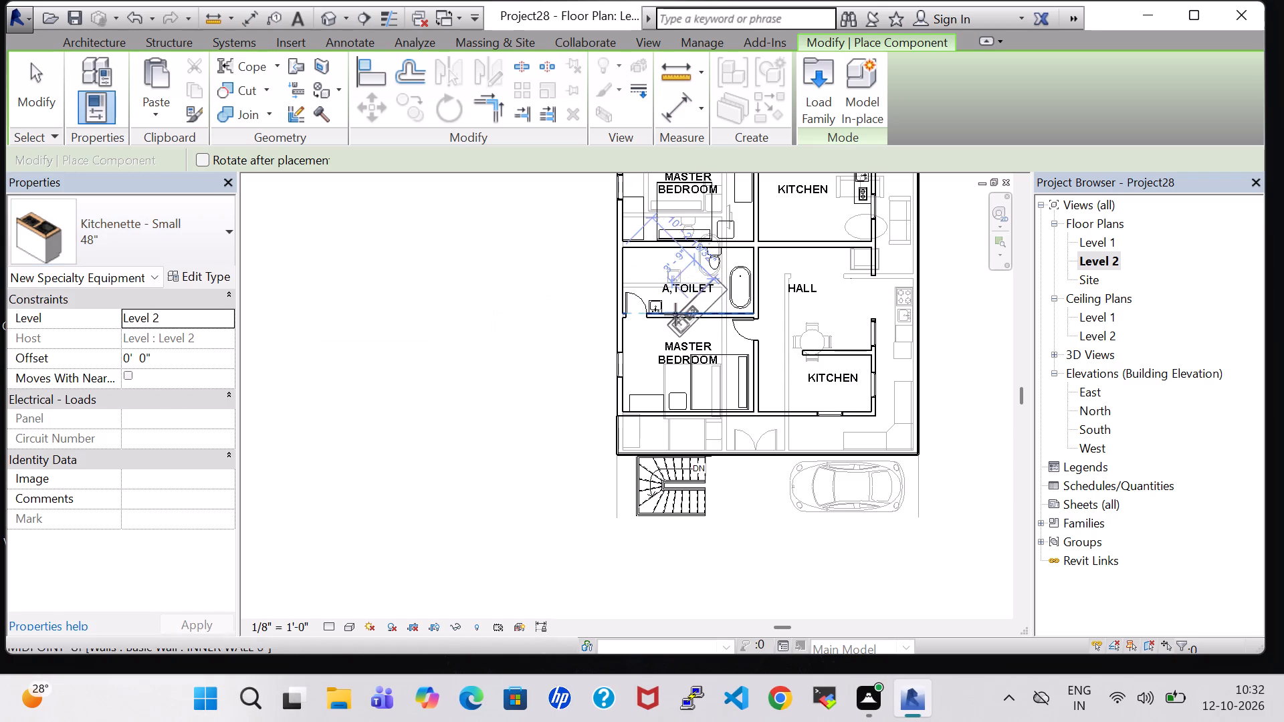
pyautogui.press('space')
pyautogui.press('space')
pyautogui.press('space')
pyautogui.press('space')
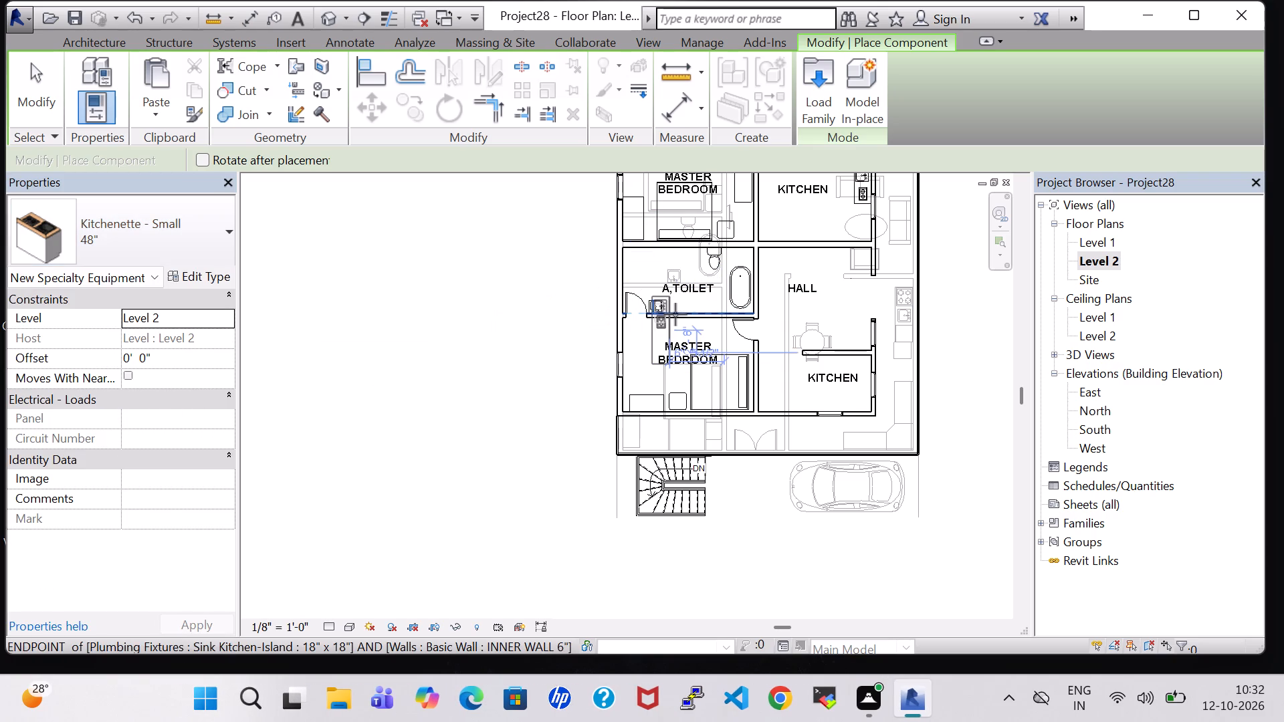
pyautogui.scroll(2, 746, 328)
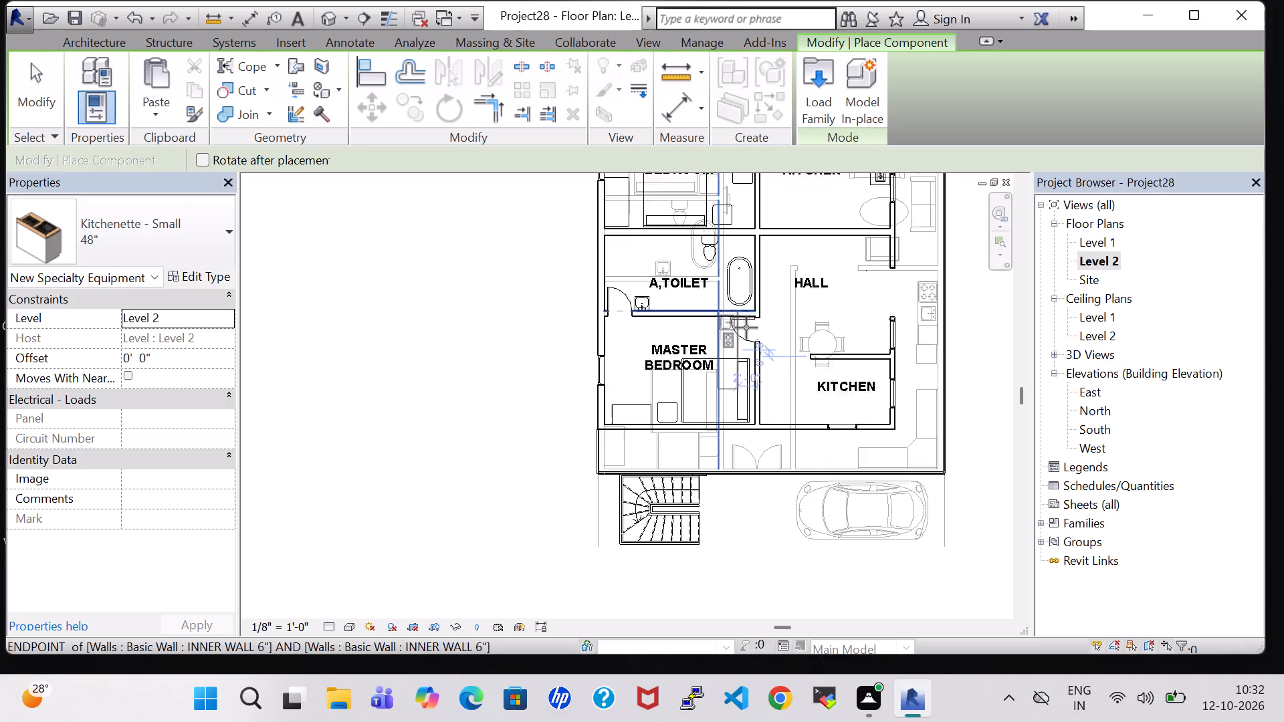
pyautogui.scroll(1, 746, 328)
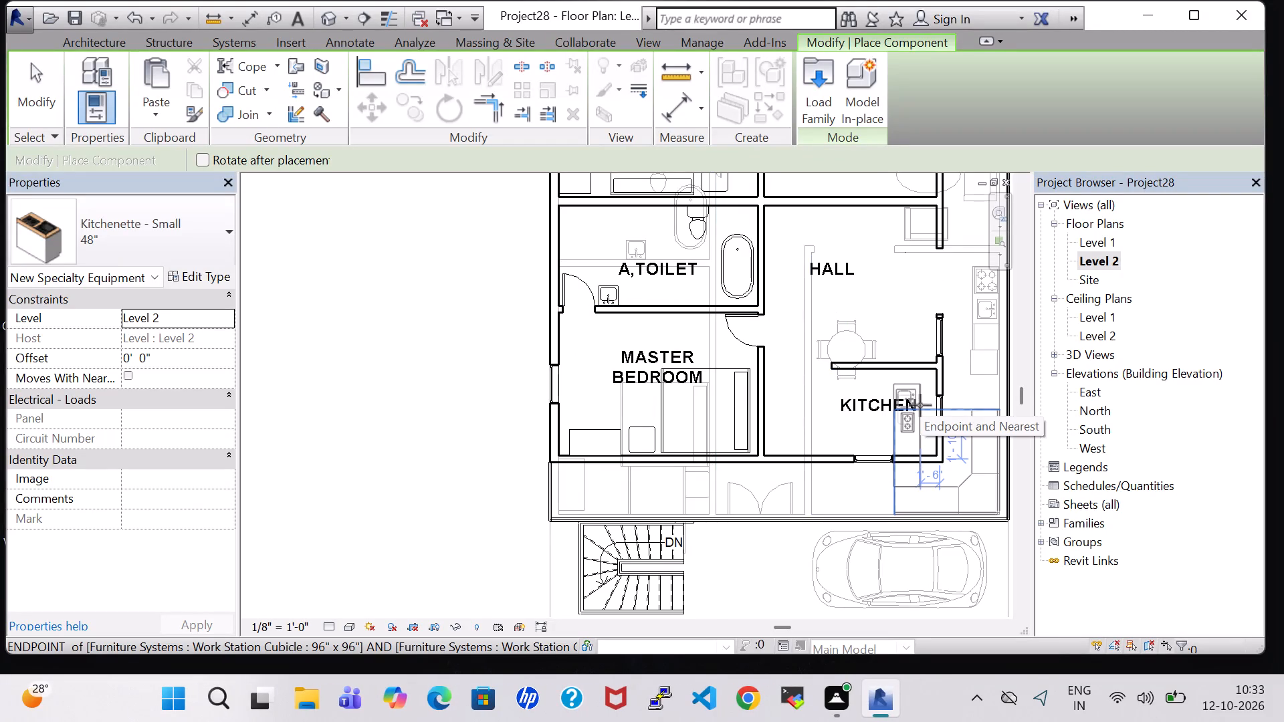
pyautogui.scroll(6, 920, 405)
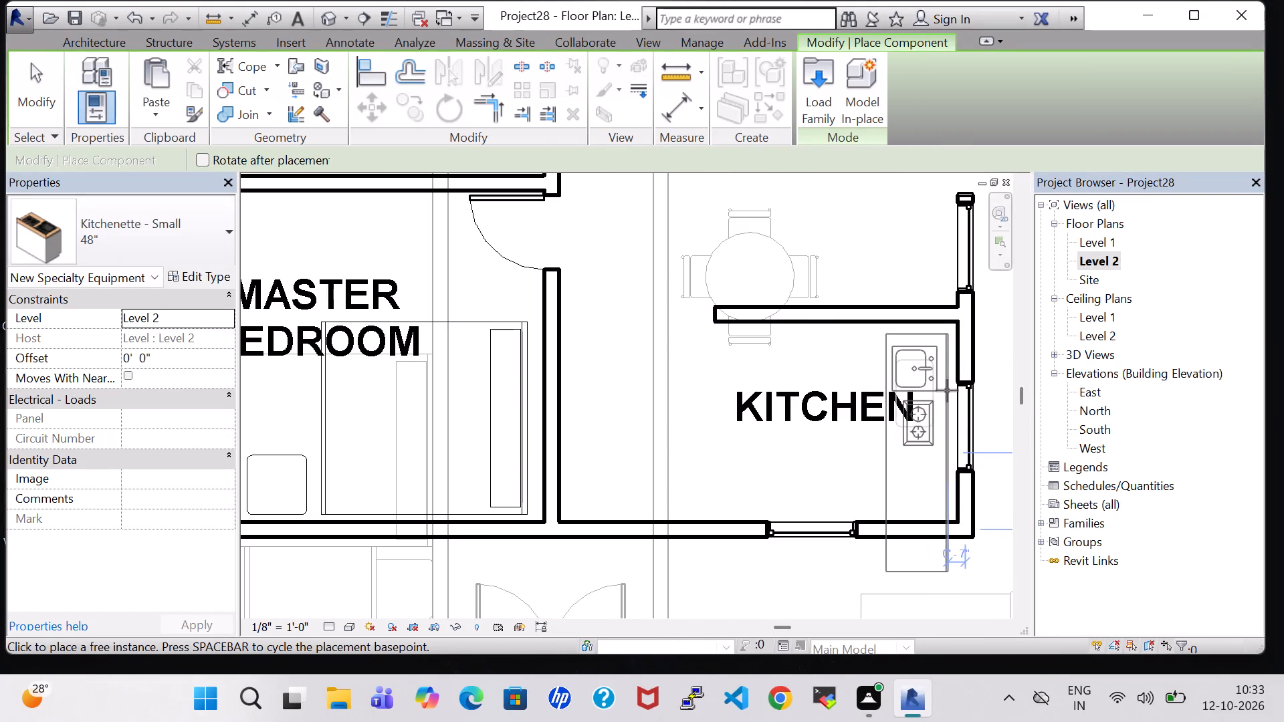
pyautogui.click(951, 390)
pyautogui.press('Escape')
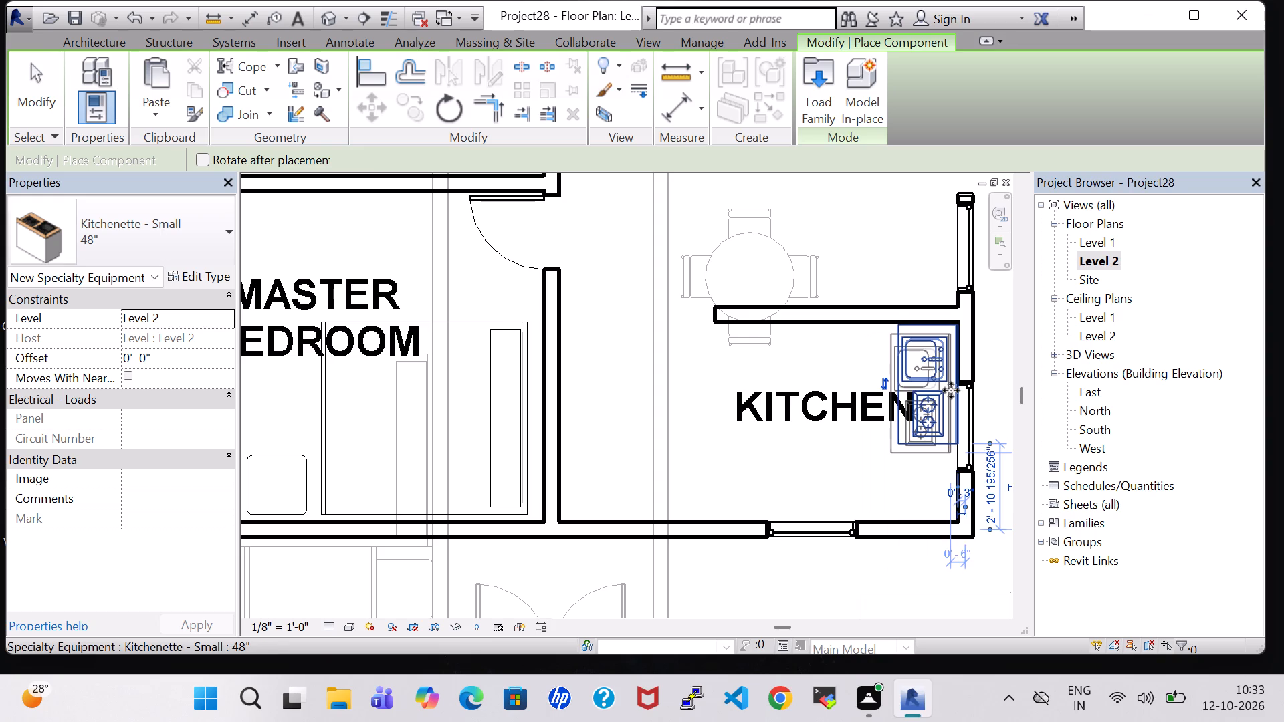
pyautogui.press('Escape')
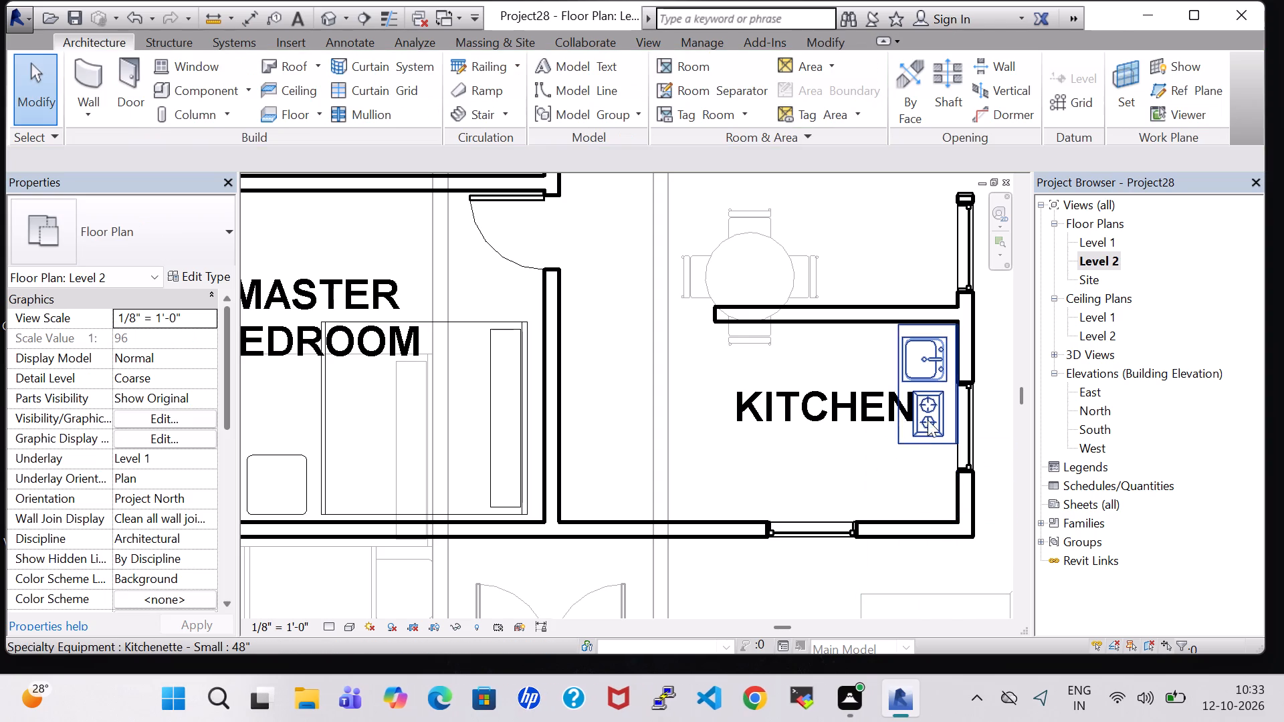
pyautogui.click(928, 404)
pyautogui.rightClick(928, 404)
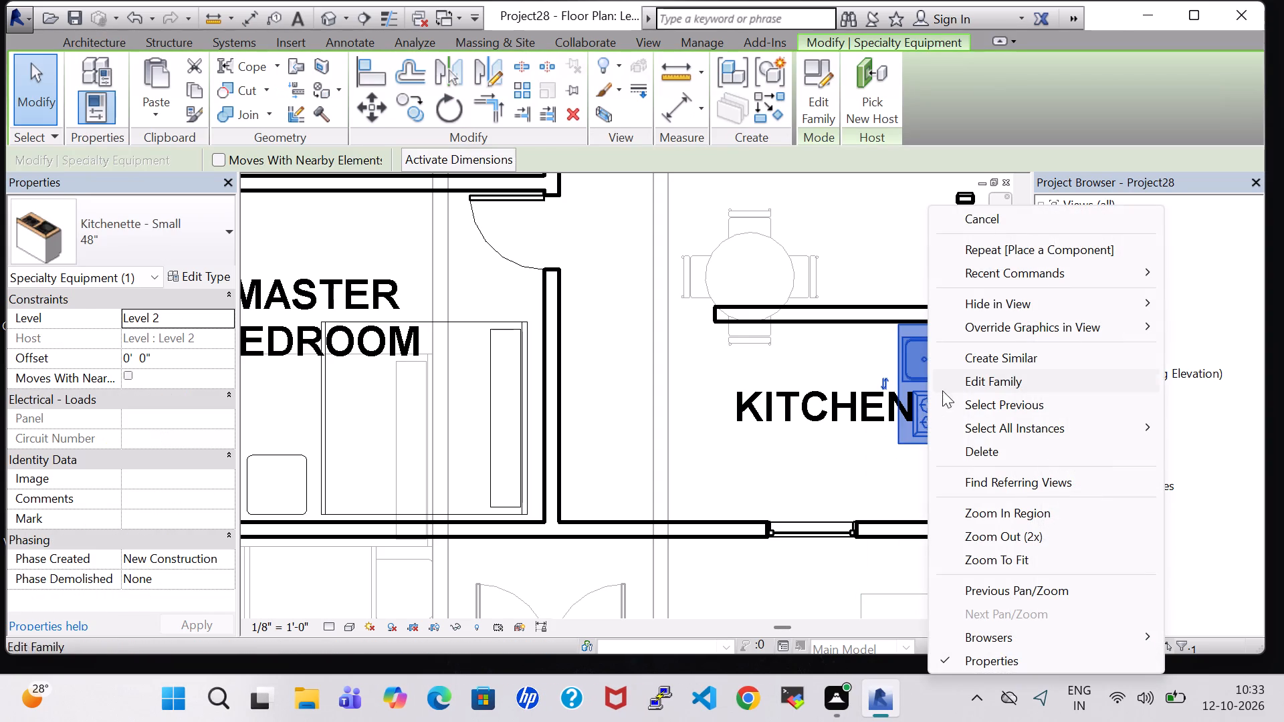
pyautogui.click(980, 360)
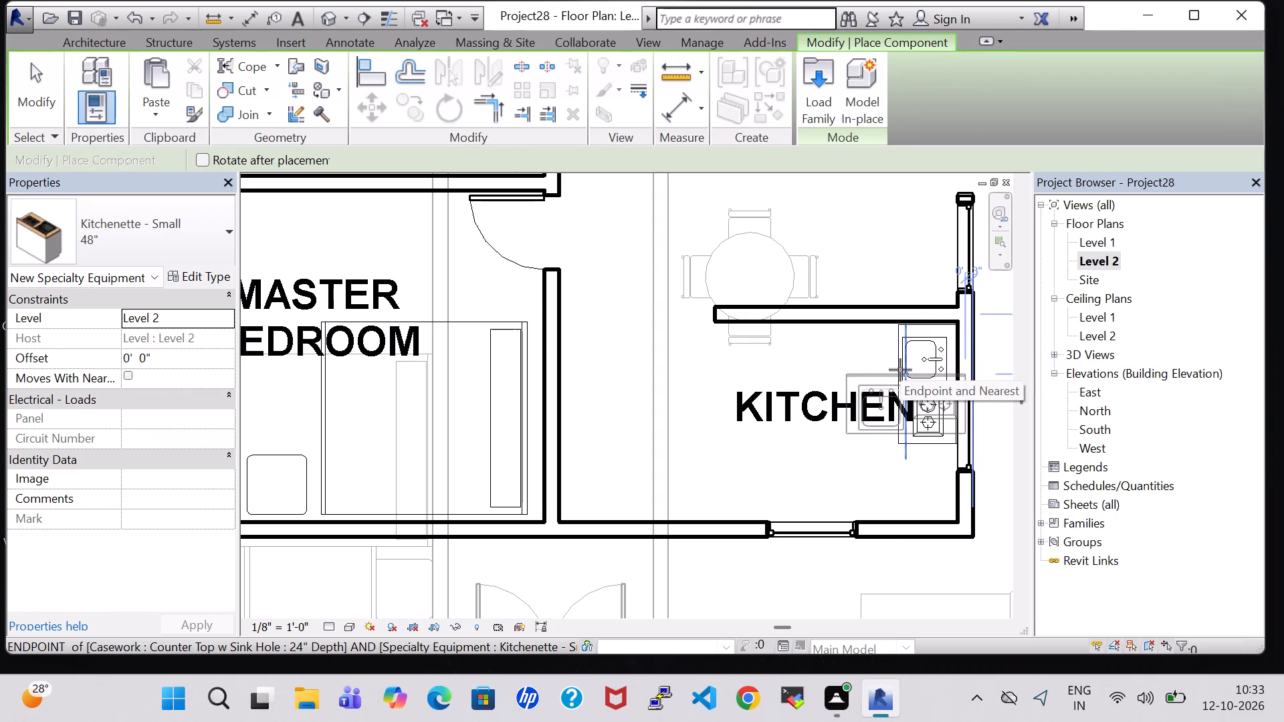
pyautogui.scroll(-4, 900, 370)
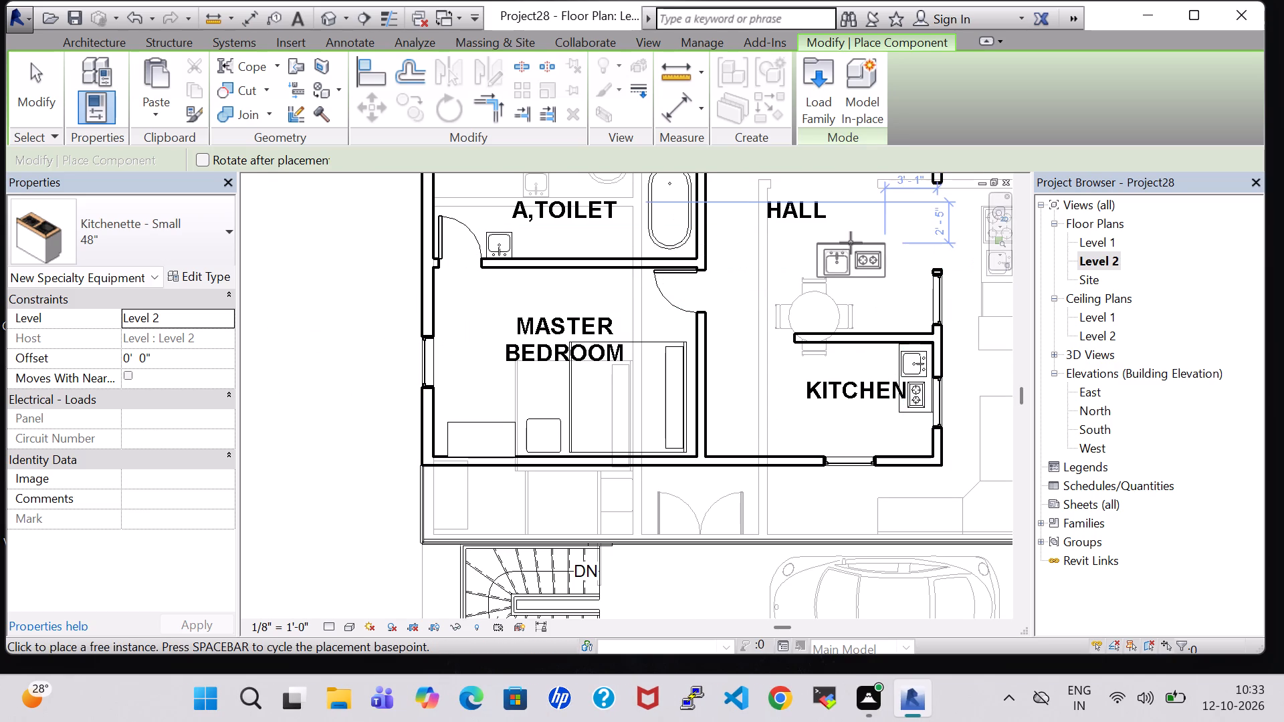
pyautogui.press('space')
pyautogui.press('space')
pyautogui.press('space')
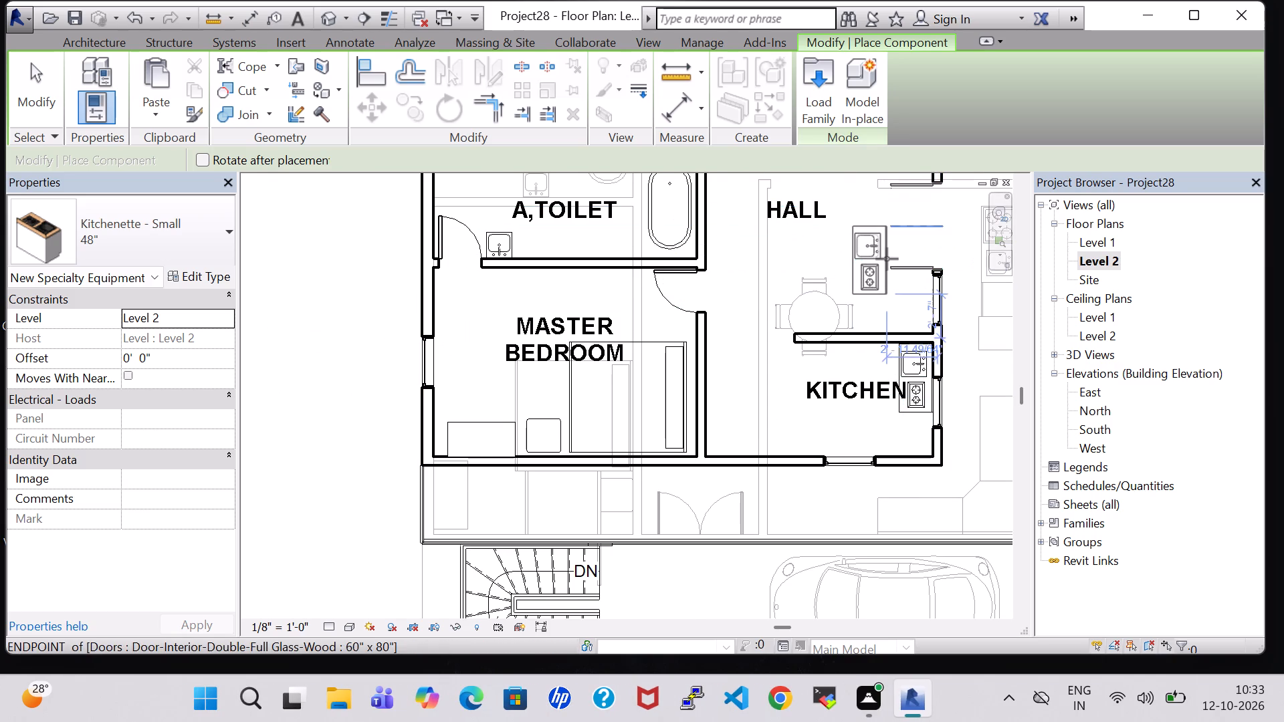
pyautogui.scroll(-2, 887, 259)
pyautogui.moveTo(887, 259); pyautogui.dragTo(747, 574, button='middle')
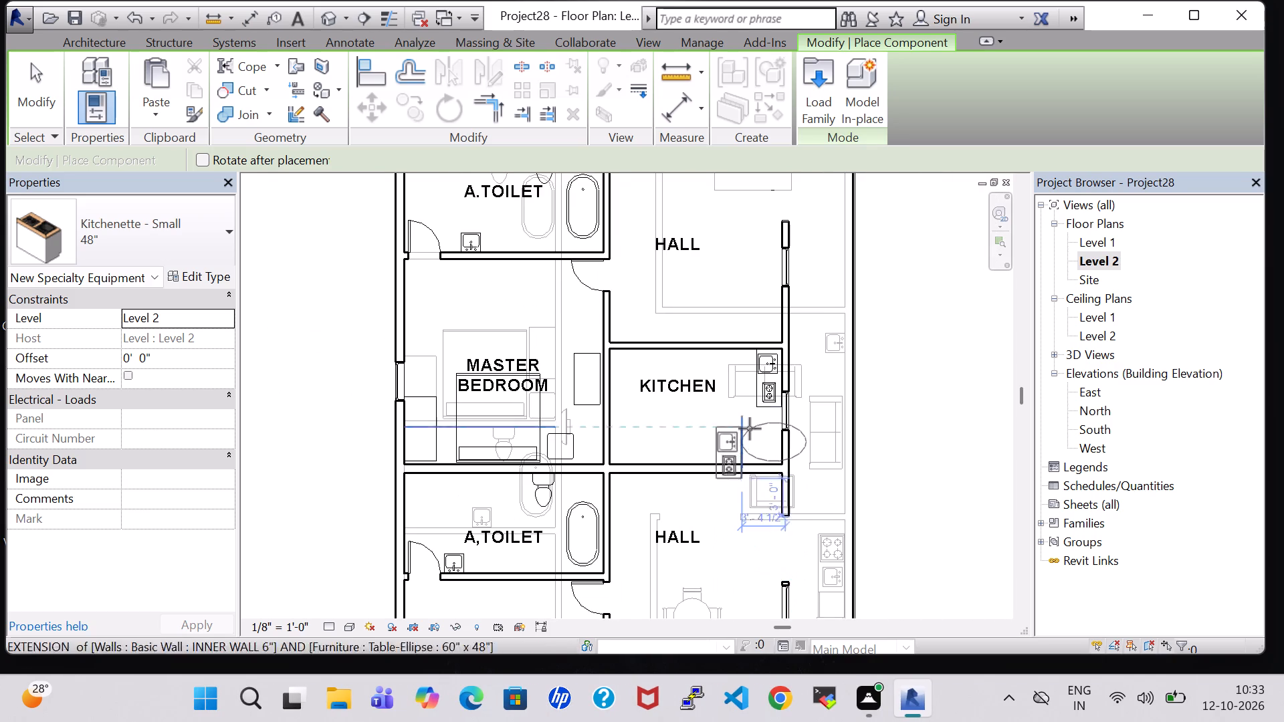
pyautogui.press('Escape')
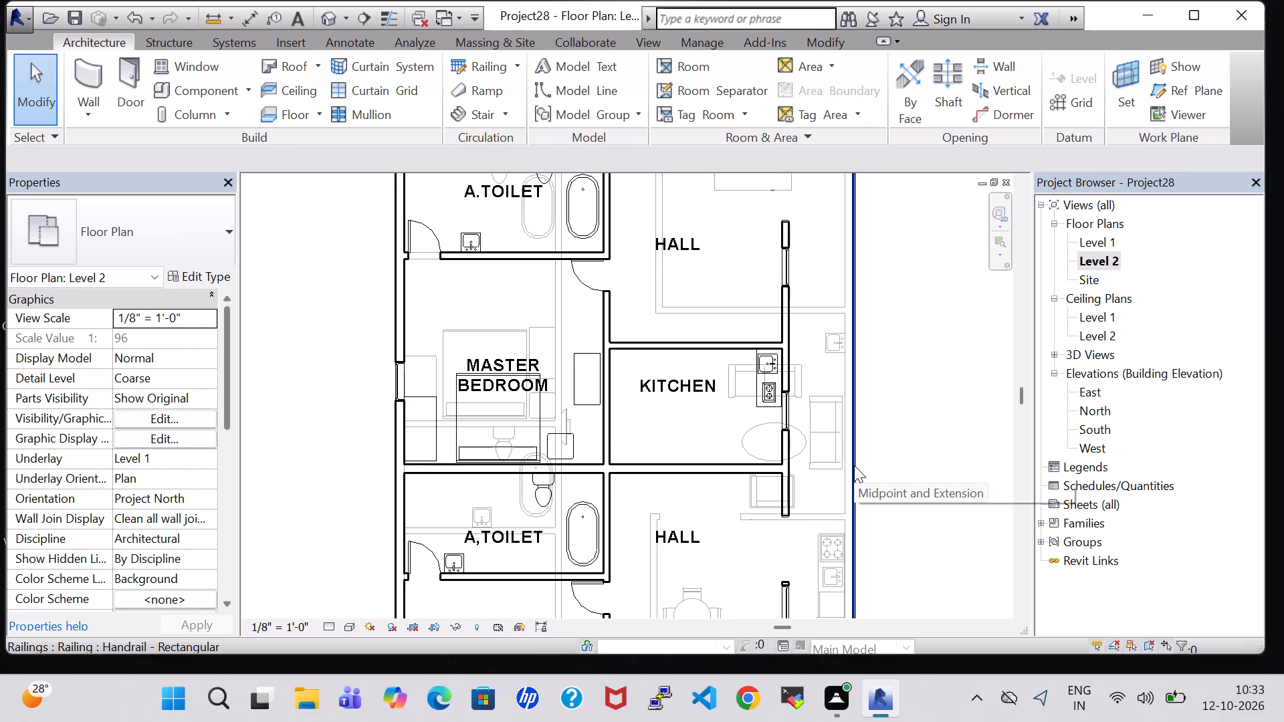
# Examine the kitchenette's placement in the lower KITCHEN and the adjoining HALL on Level 2.
pyautogui.scroll(-3, 857, 465)
pyautogui.moveTo(914, 468); pyautogui.dragTo(916, 371, button='middle')
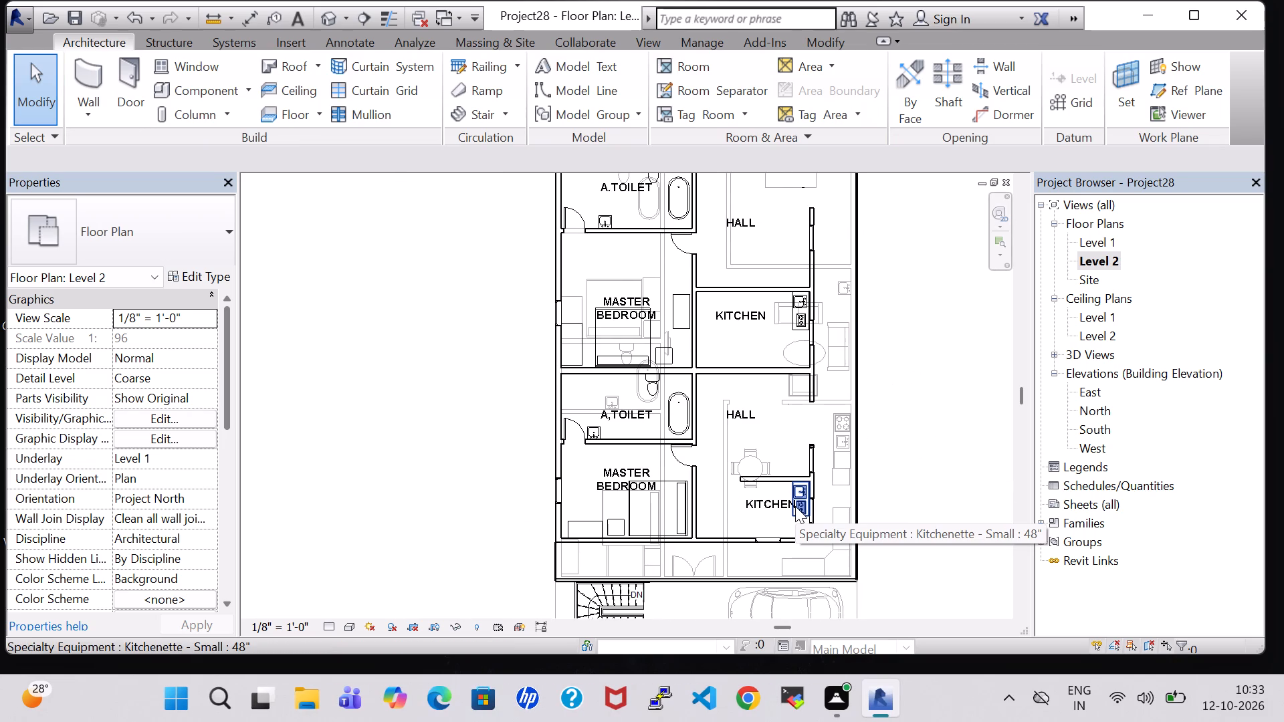
pyautogui.scroll(2, 906, 462)
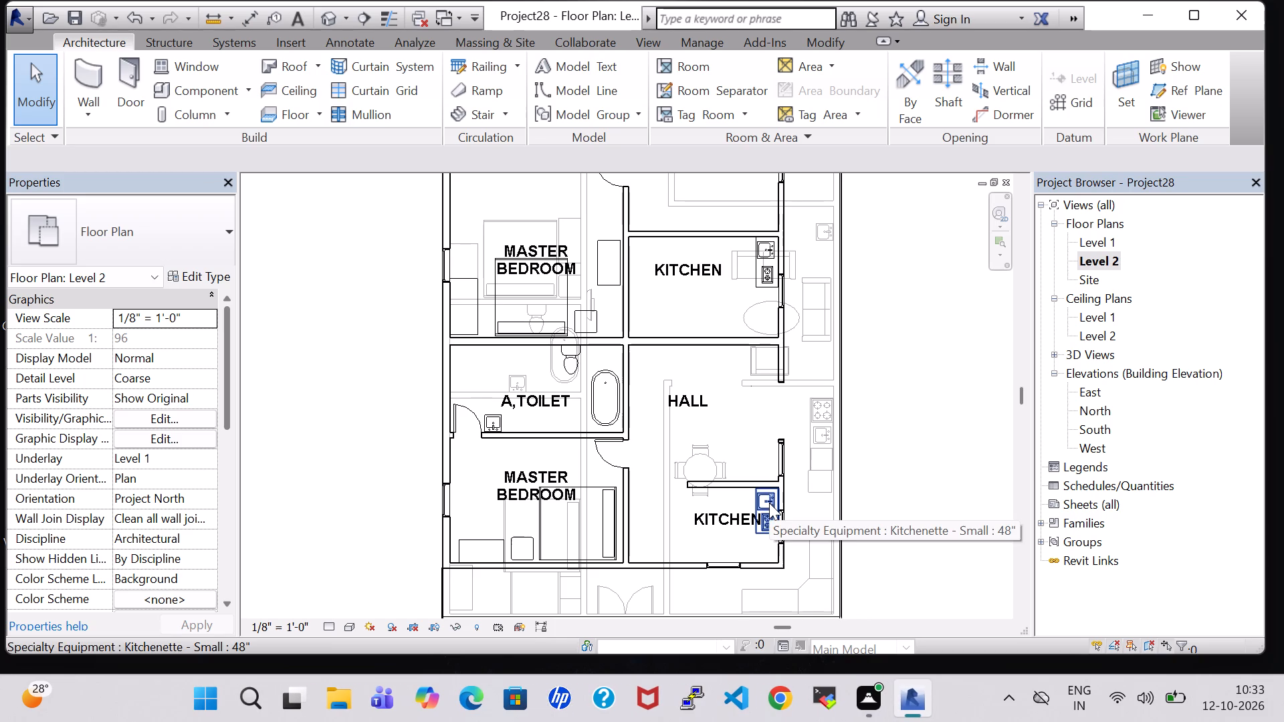
pyautogui.scroll(2, 873, 493)
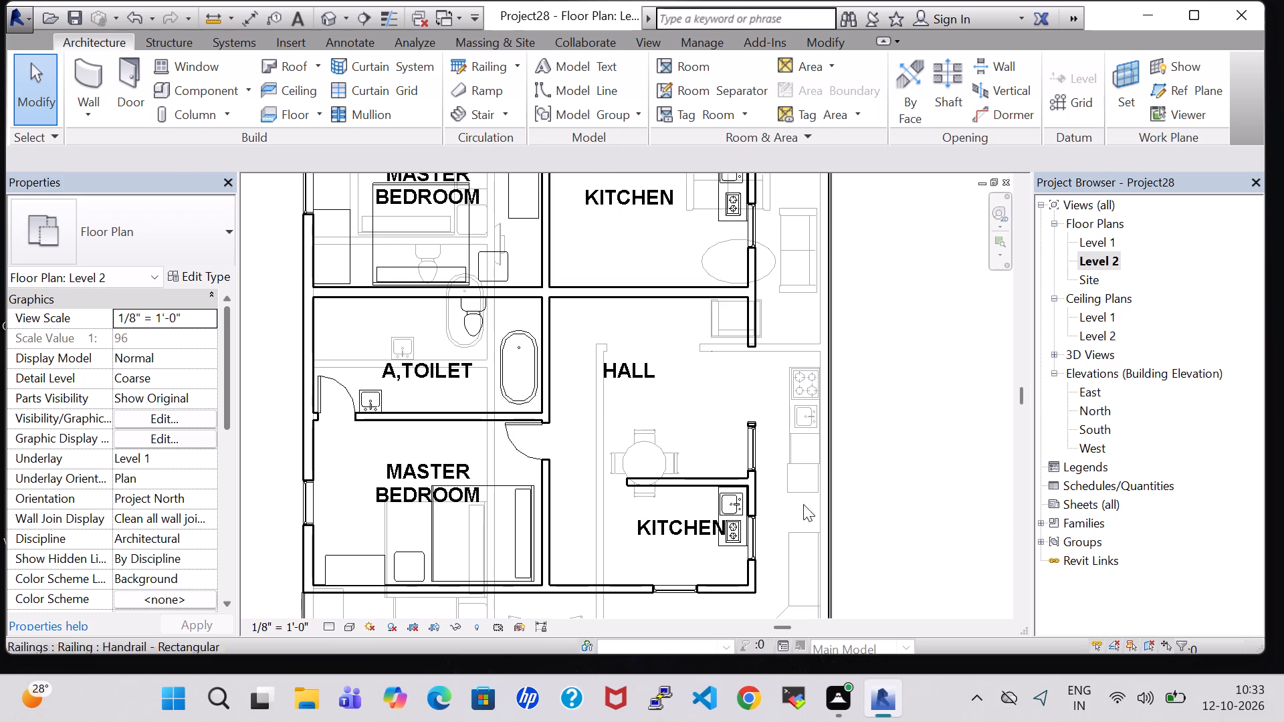
pyautogui.scroll(3, 901, 494)
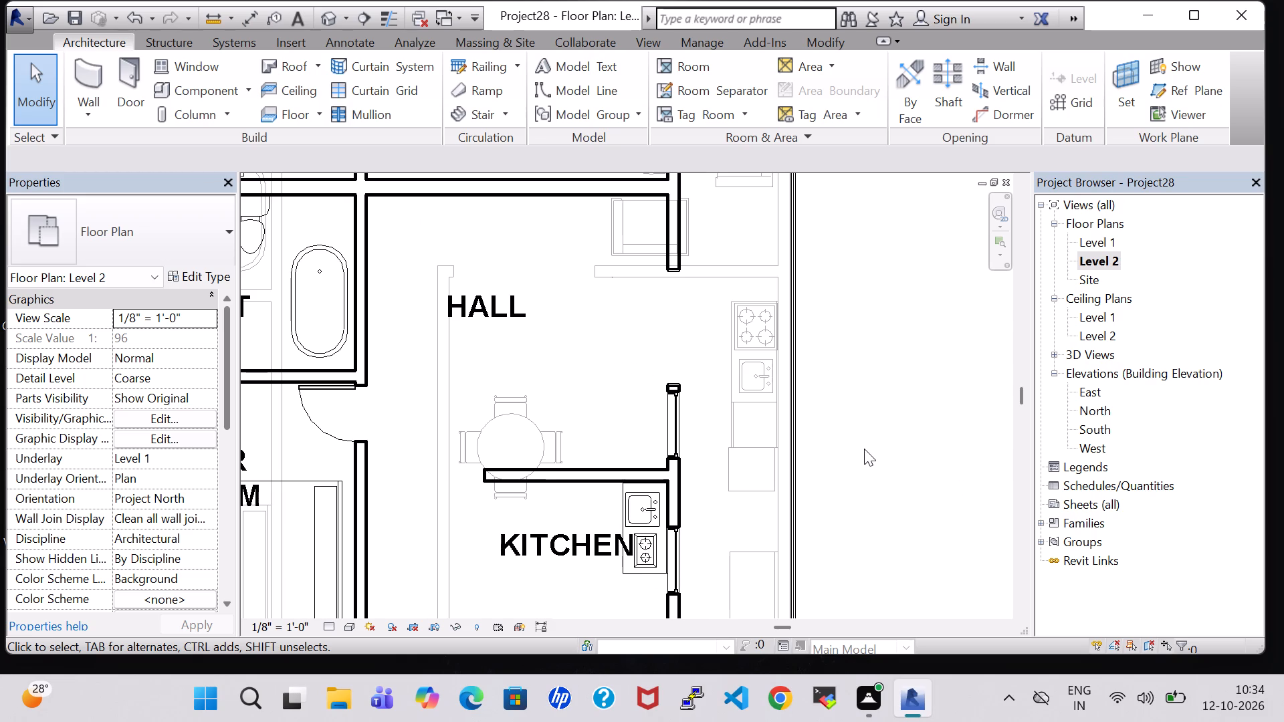
pyautogui.scroll(-1, 889, 455)
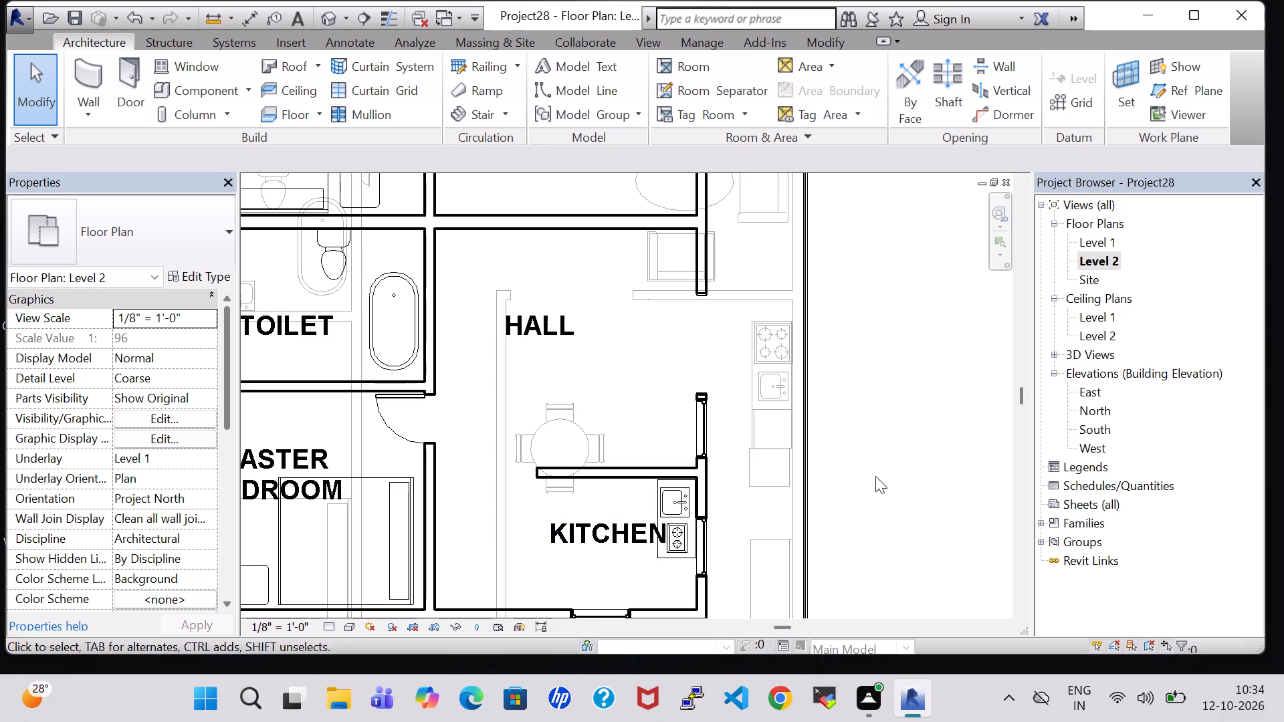
pyautogui.click(875, 476)
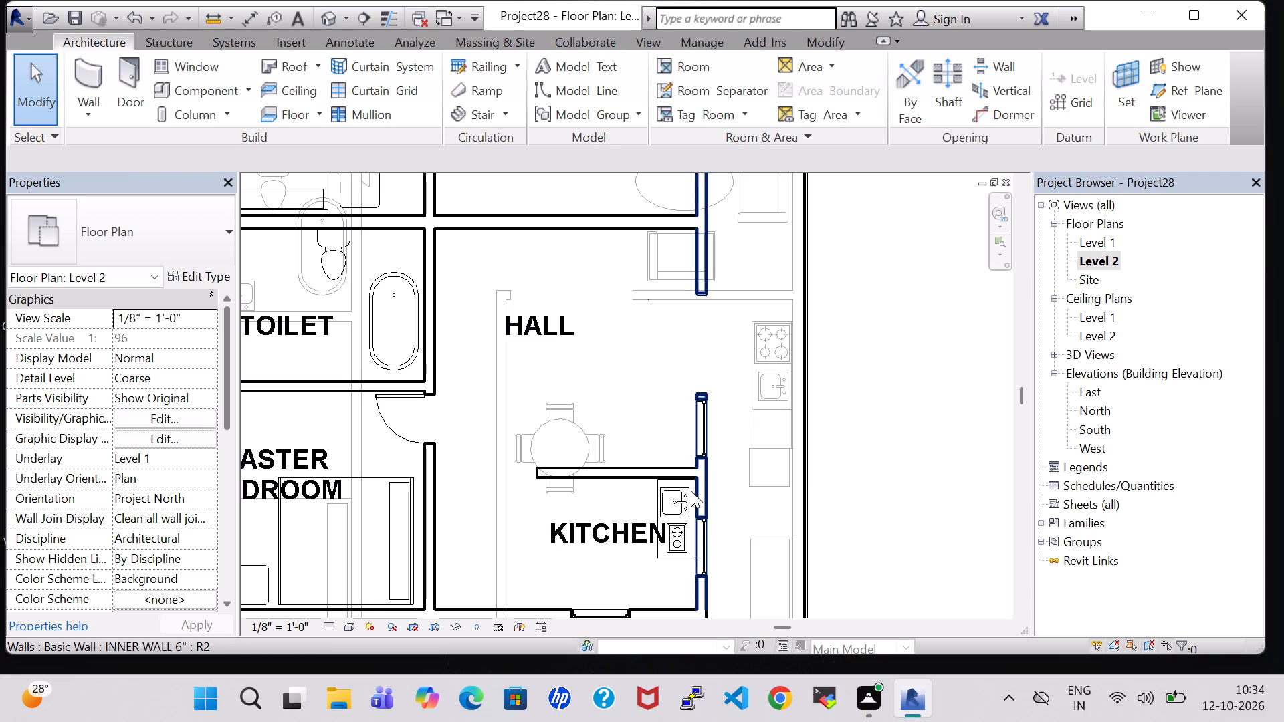
pyautogui.click(677, 499)
pyautogui.click(879, 485)
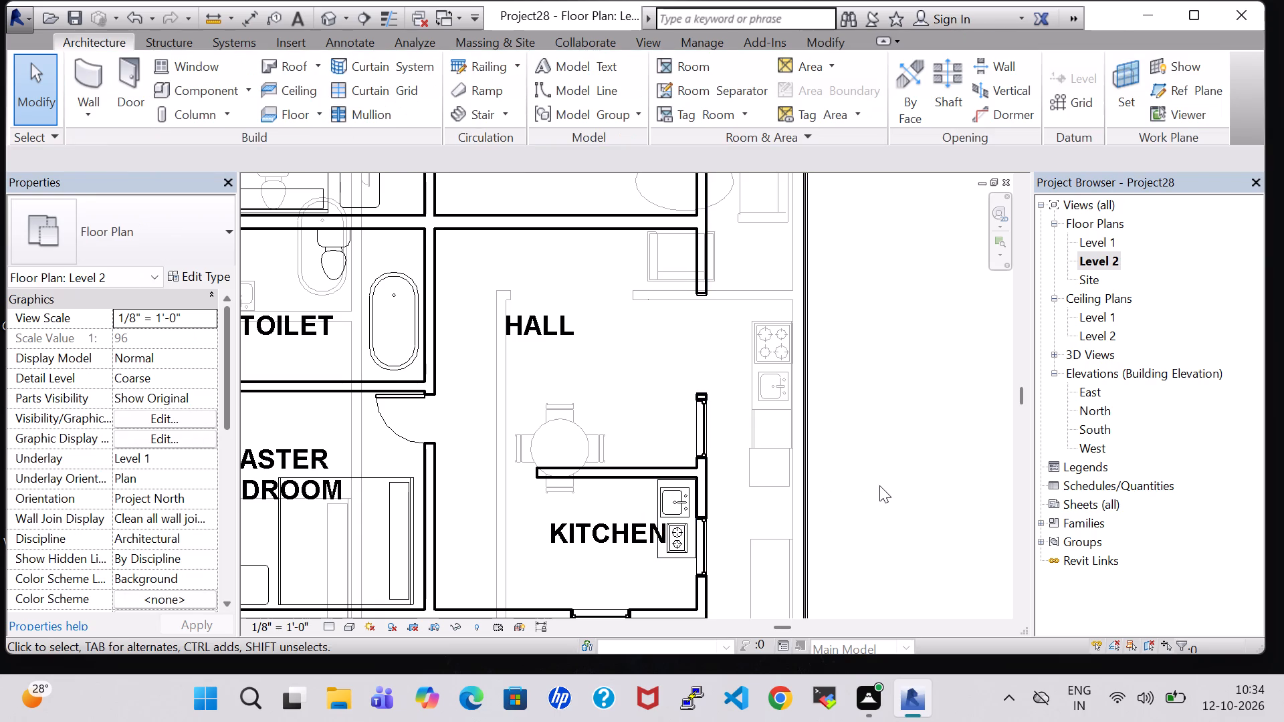
pyautogui.scroll(2, 879, 485)
pyautogui.scroll(-1, 879, 485)
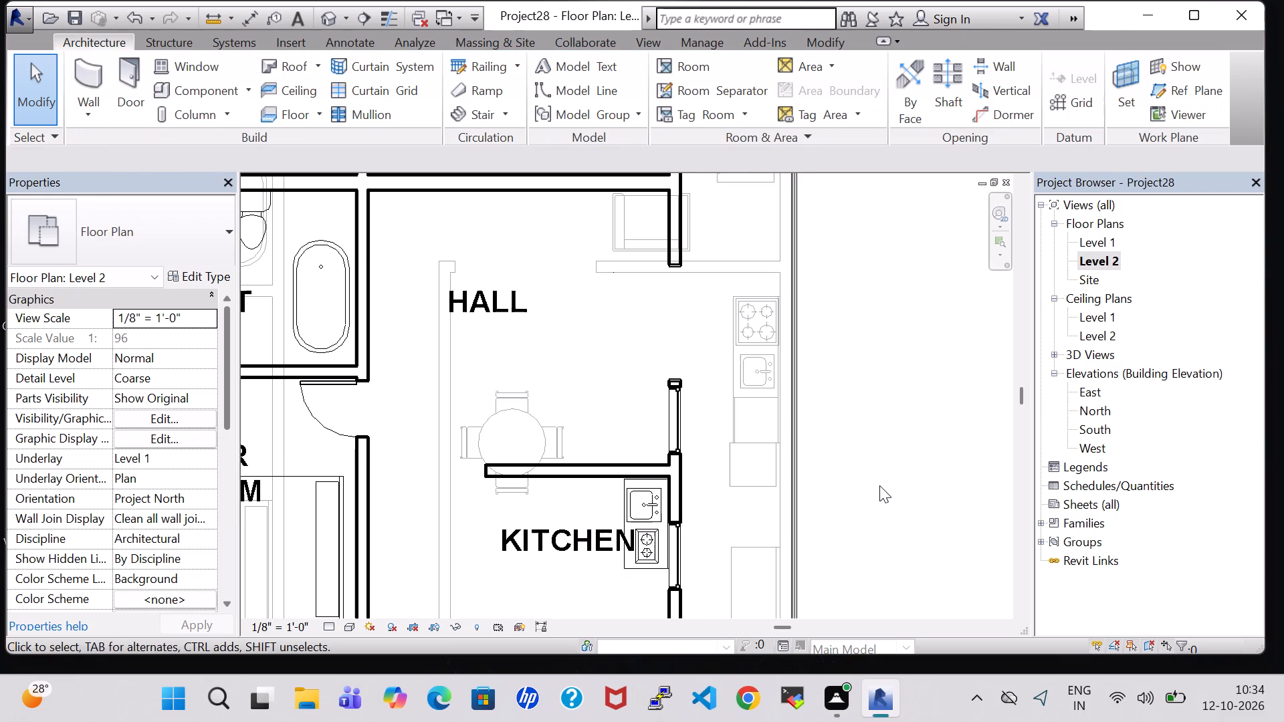
pyautogui.moveTo(879, 485); pyautogui.dragTo(888, 451, button='middle')
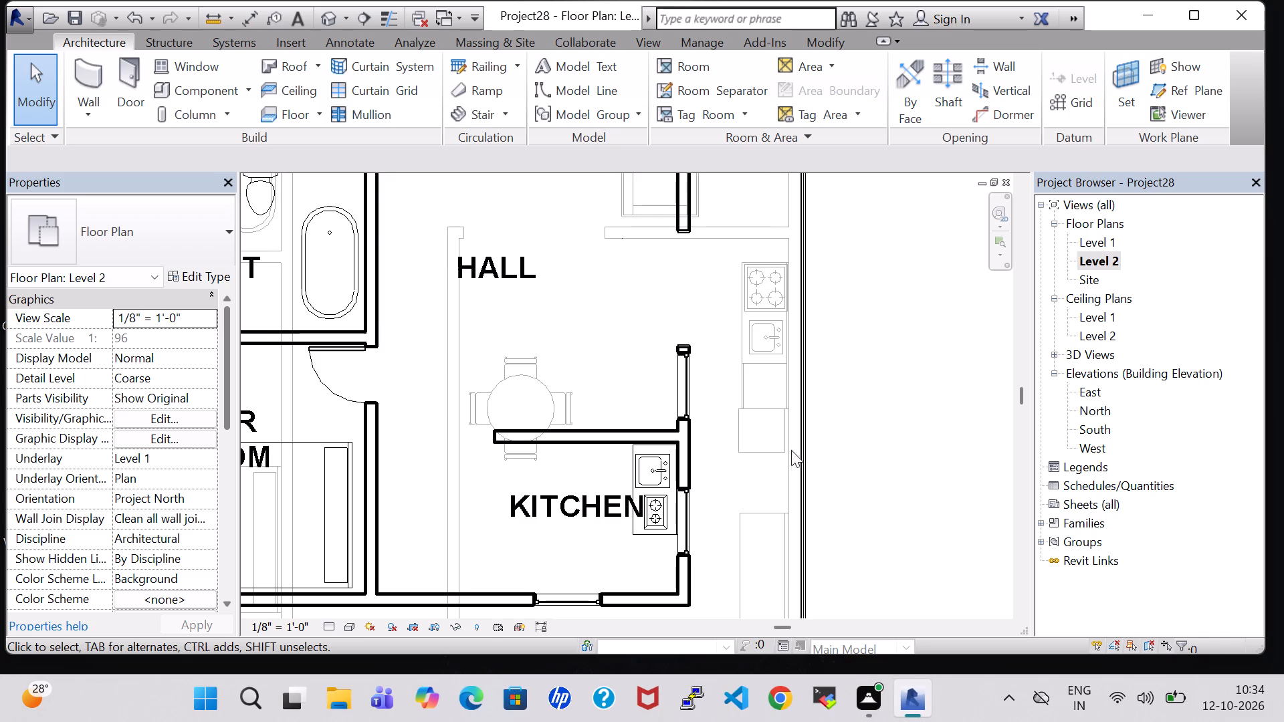
pyautogui.click(948, 449)
pyautogui.click(897, 485)
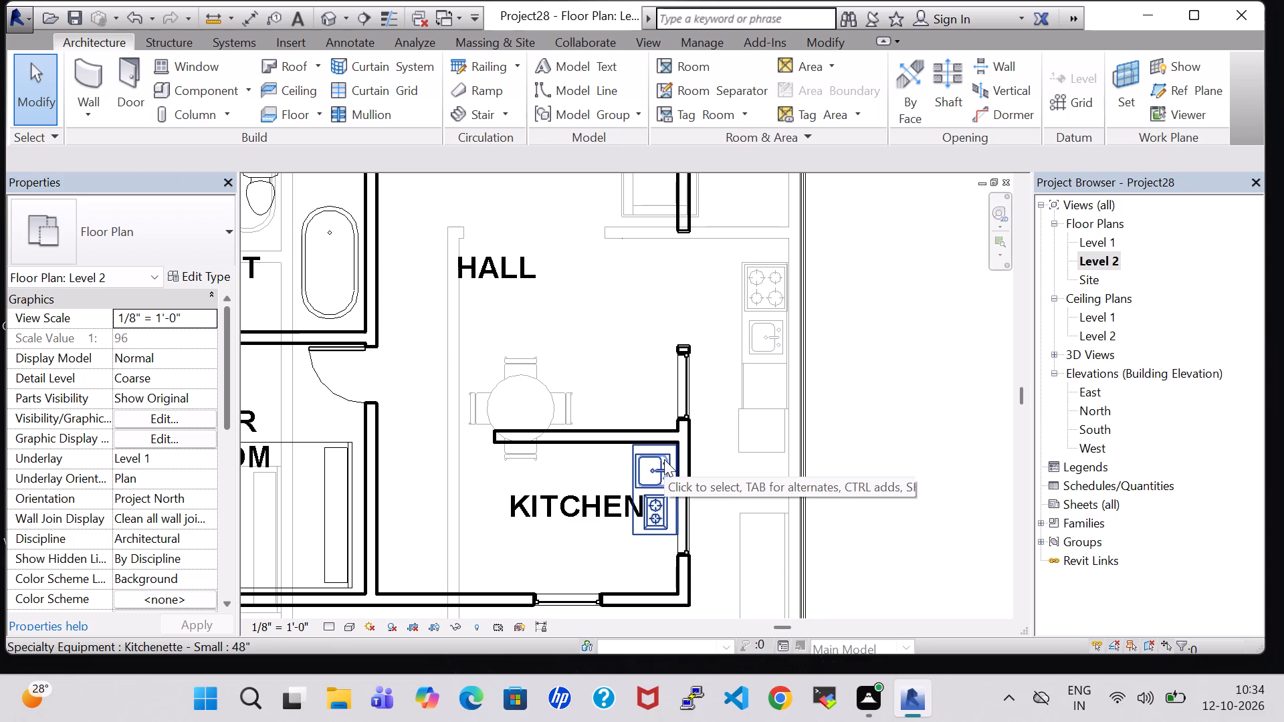
pyautogui.scroll(-3, 865, 466)
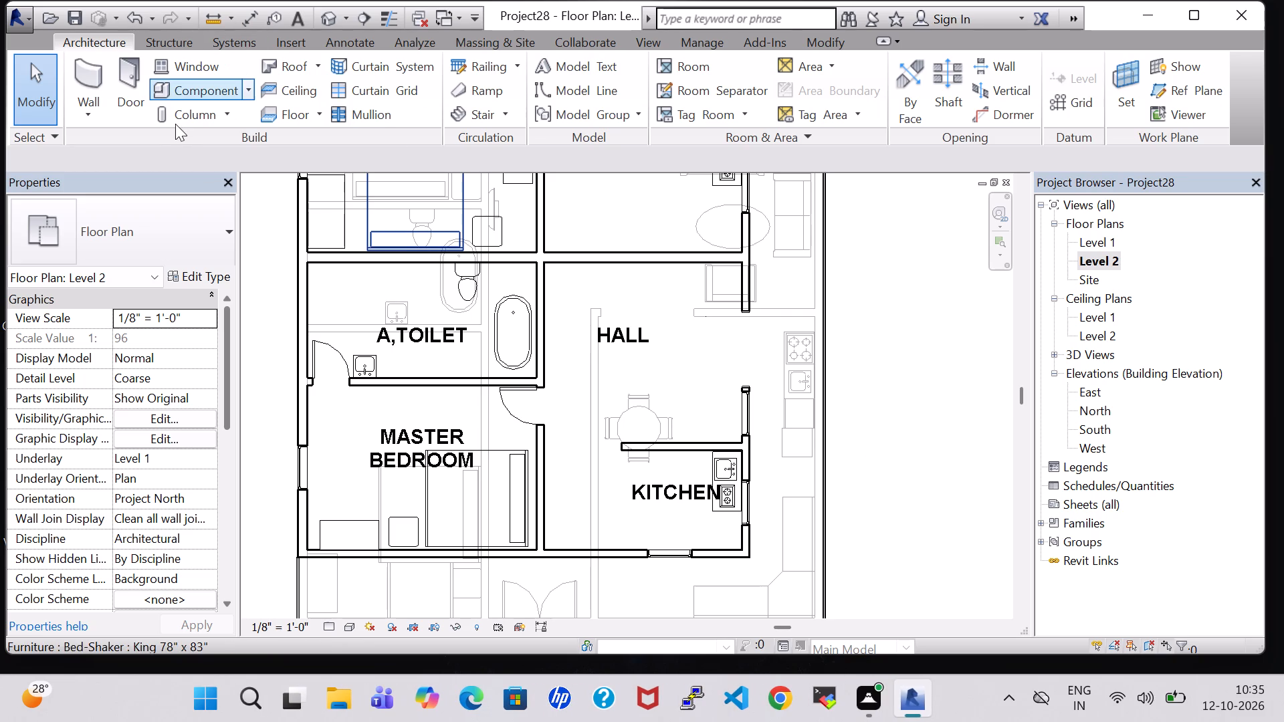
# Save the project.
pyautogui.click(181, 88)
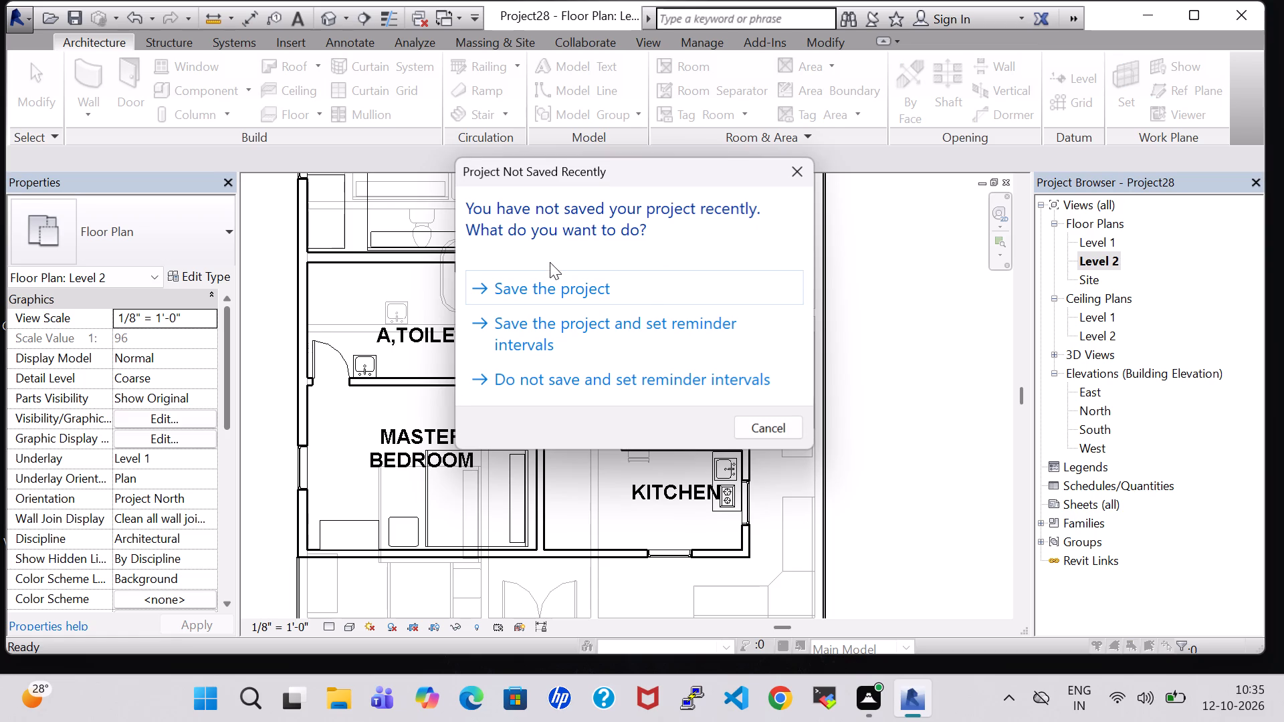
pyautogui.click(576, 290)
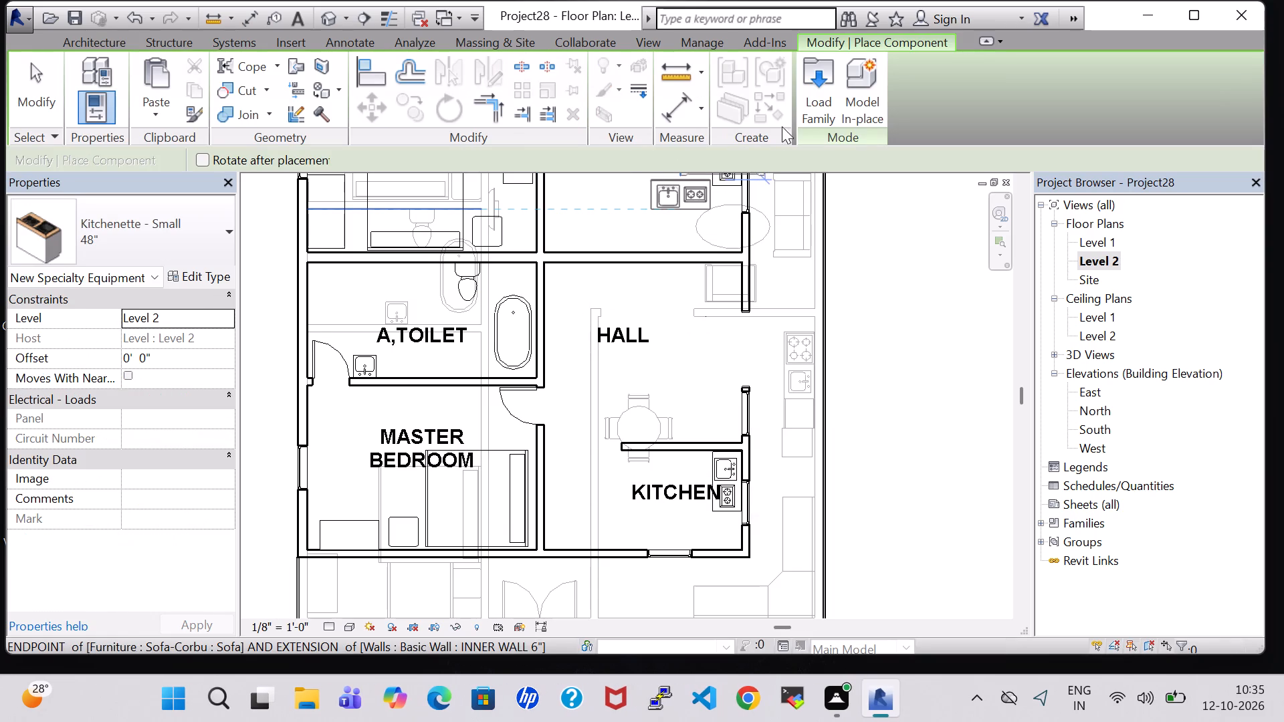
pyautogui.press('Escape')
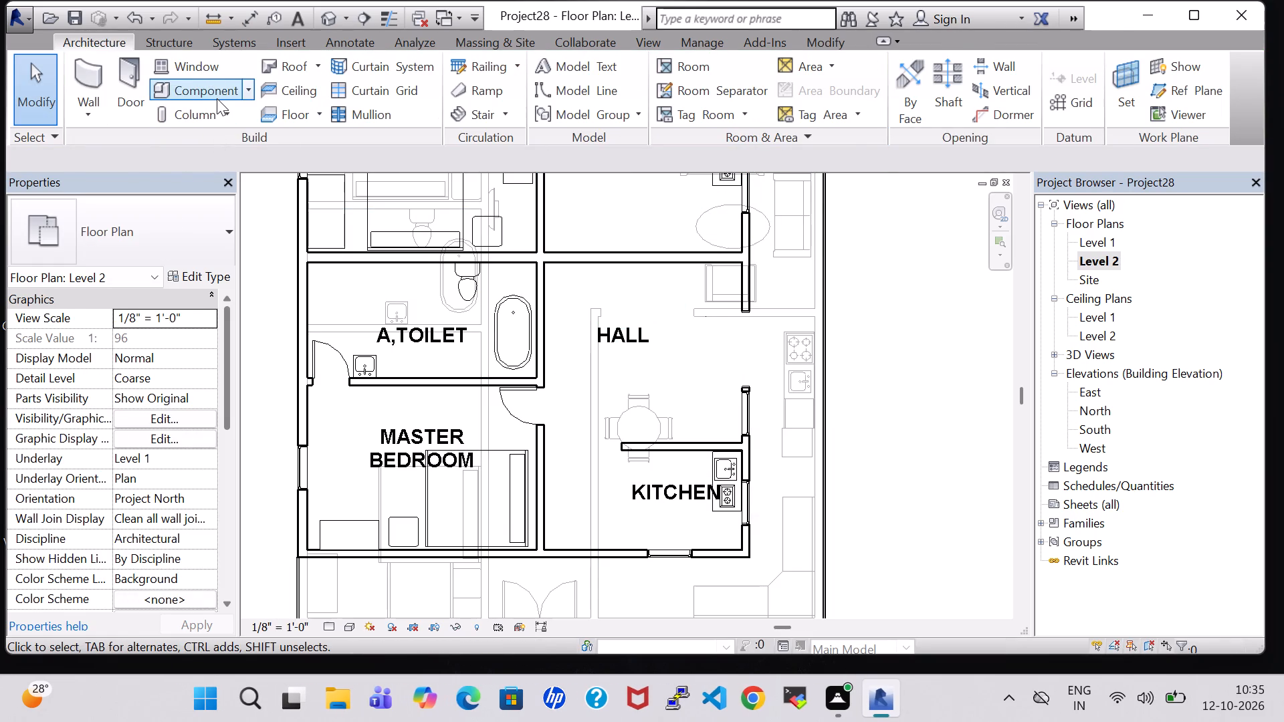
# Load the Refrigerator family from the Domestic folder of the Specialty Equipment library.
pyautogui.click(217, 98)
pyautogui.click(807, 95)
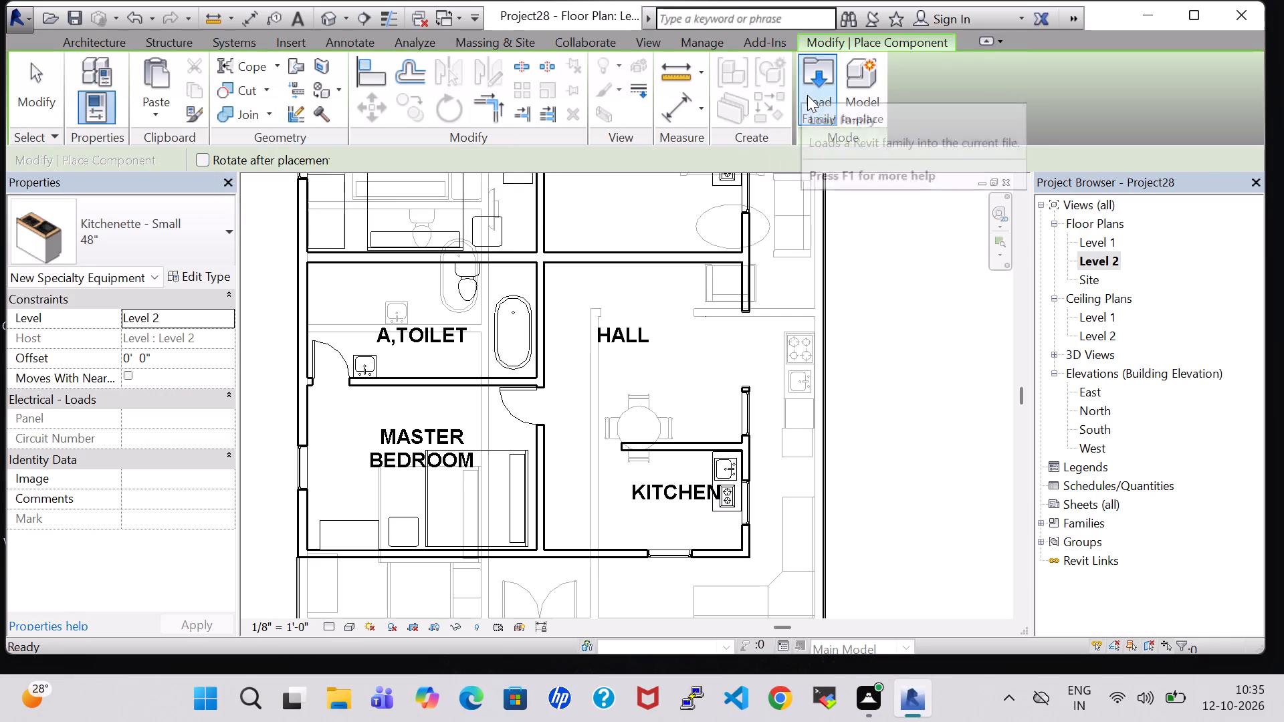
pyautogui.click(675, 312)
pyautogui.press('s')
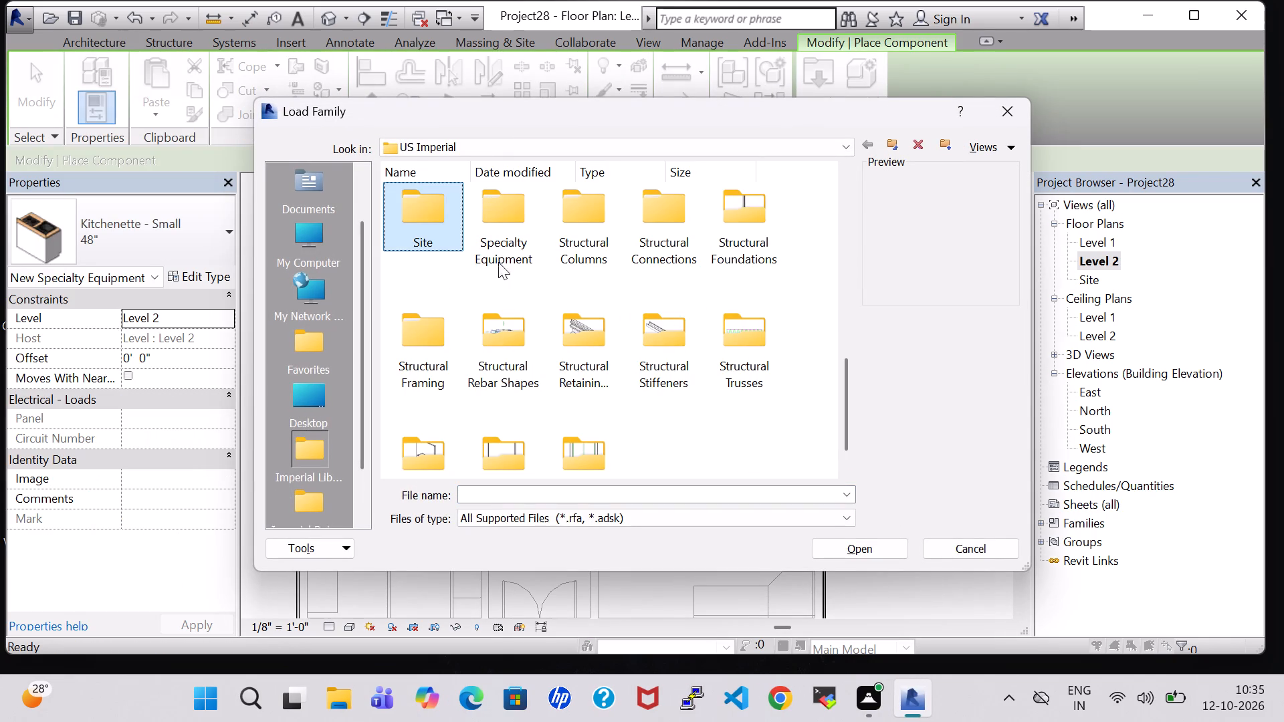
pyautogui.doubleClick(514, 260)
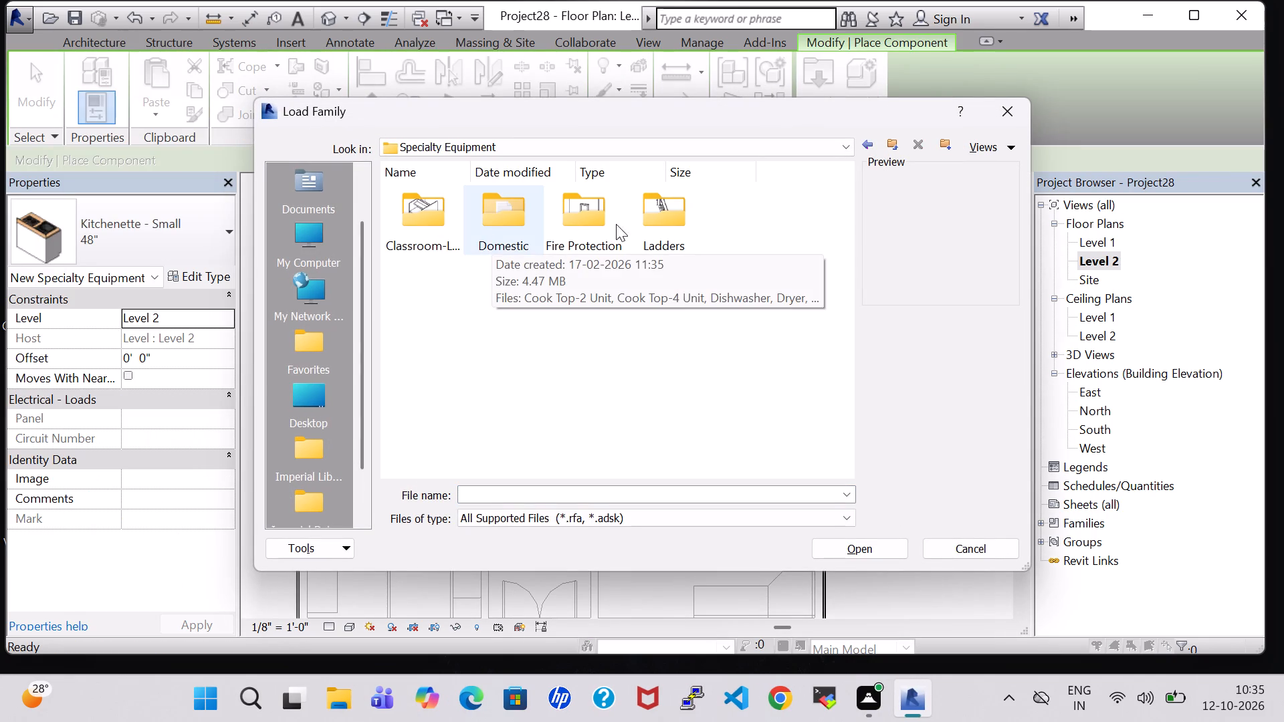
pyautogui.doubleClick(520, 235)
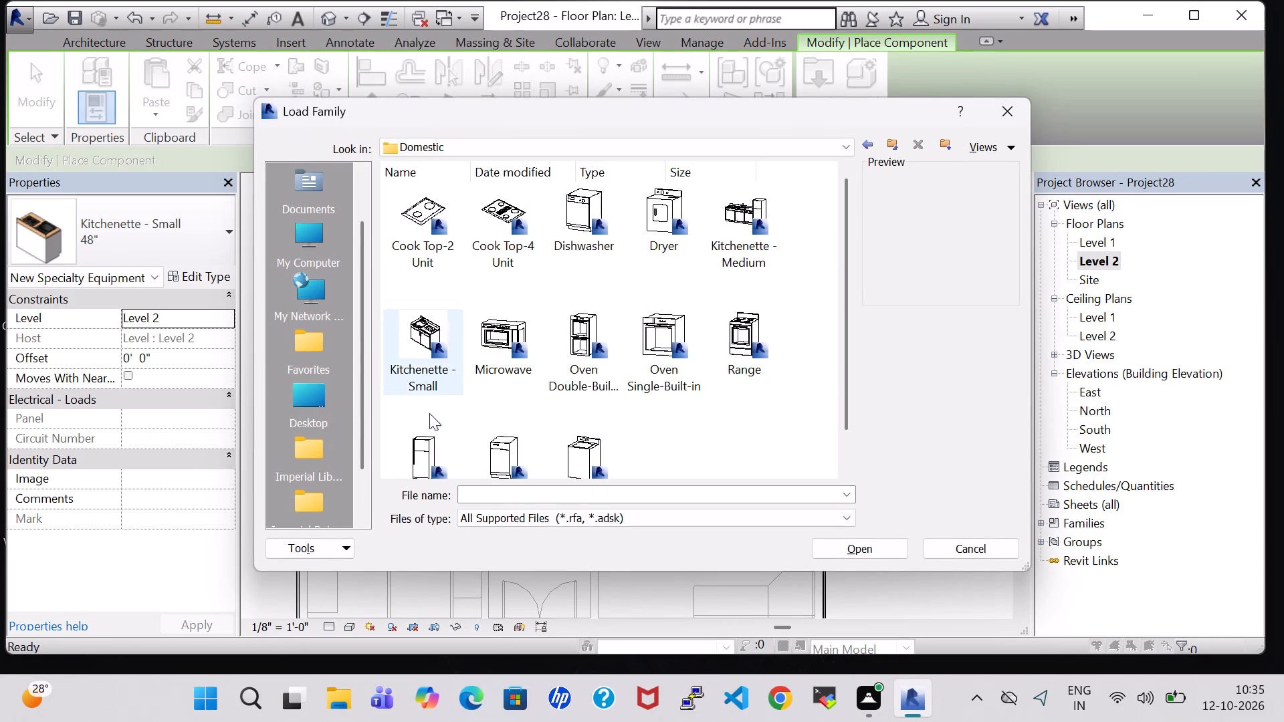
pyautogui.click(421, 427)
pyautogui.click(429, 435)
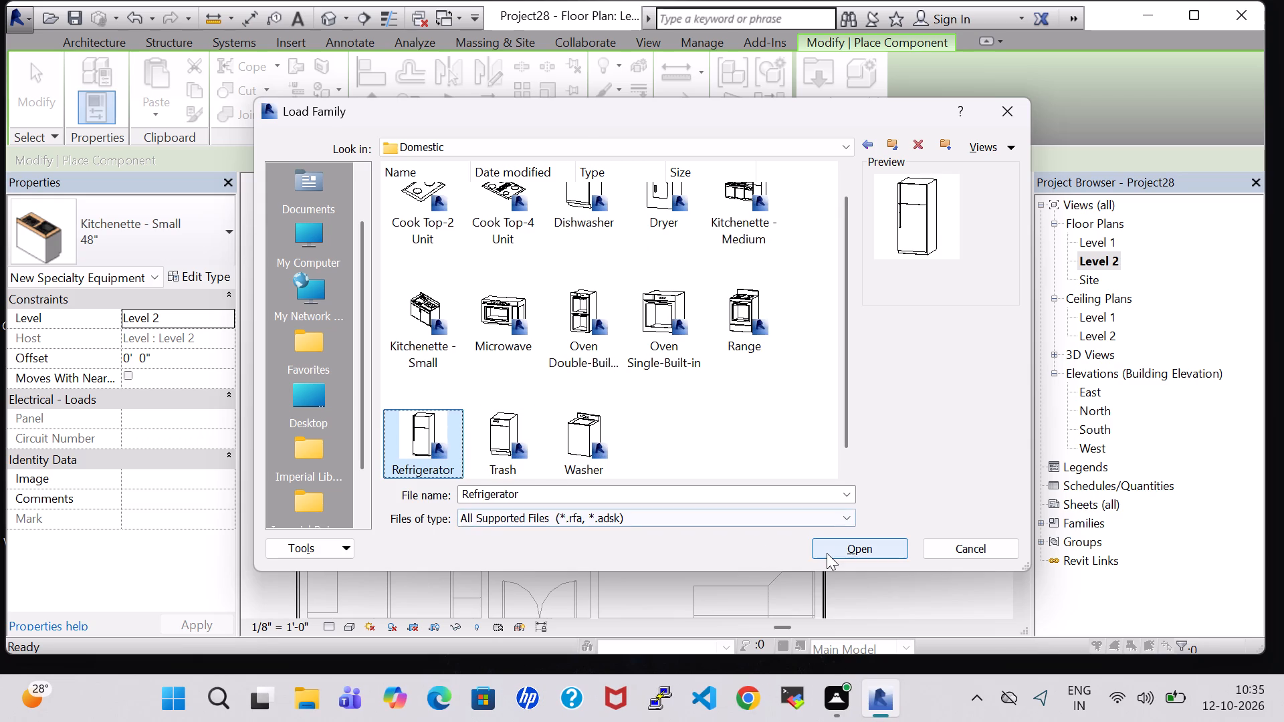
pyautogui.click(827, 553)
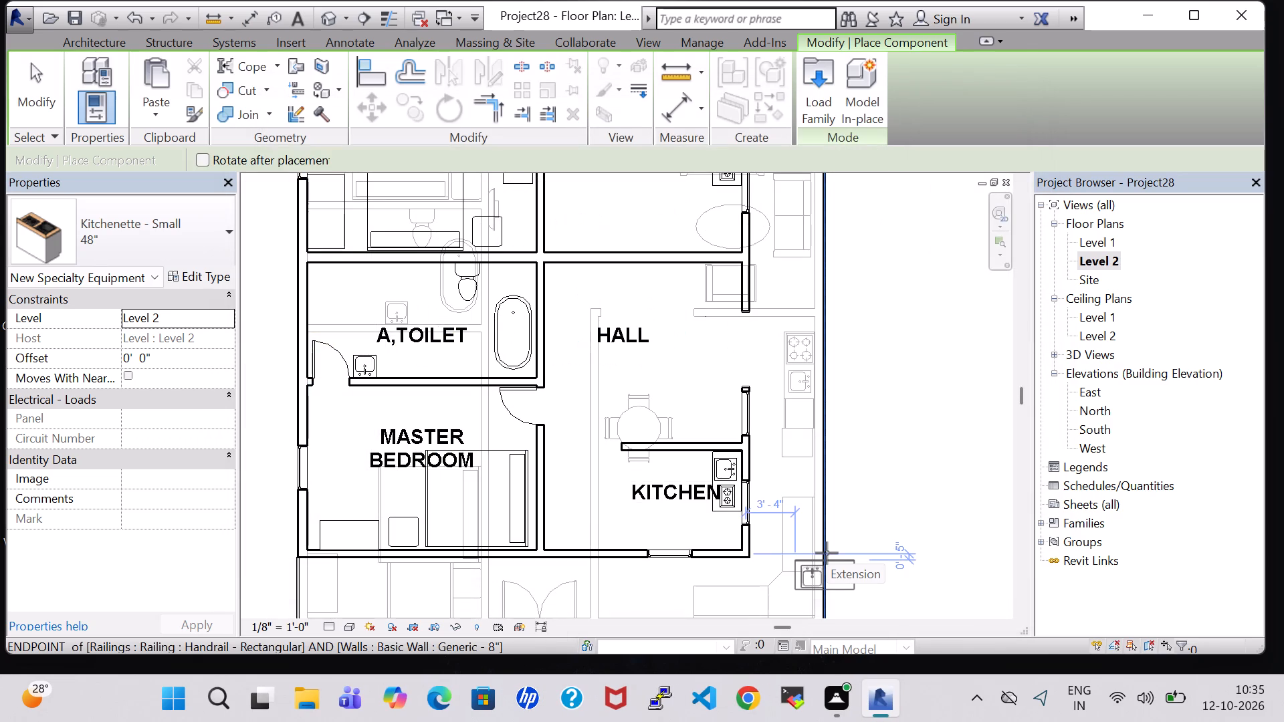
pyautogui.press('Escape')
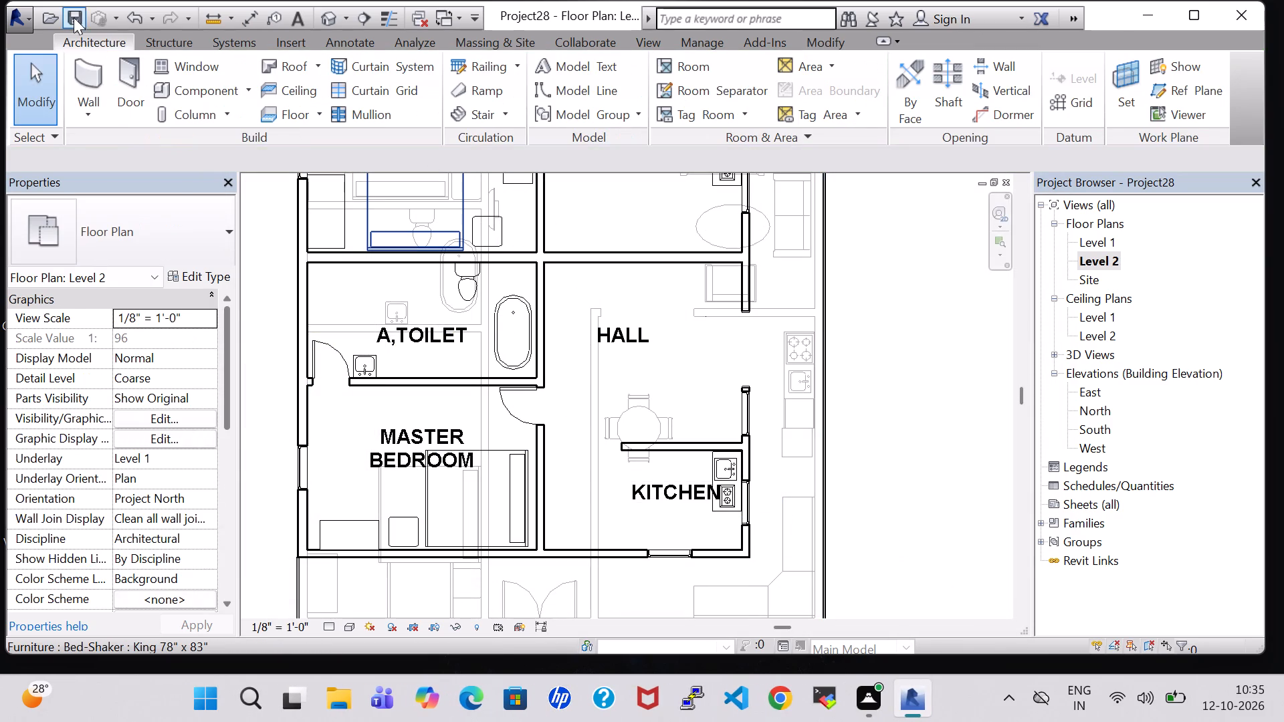
# Load the TV - Flat Screen family from the Furniture library.
pyautogui.click(187, 85)
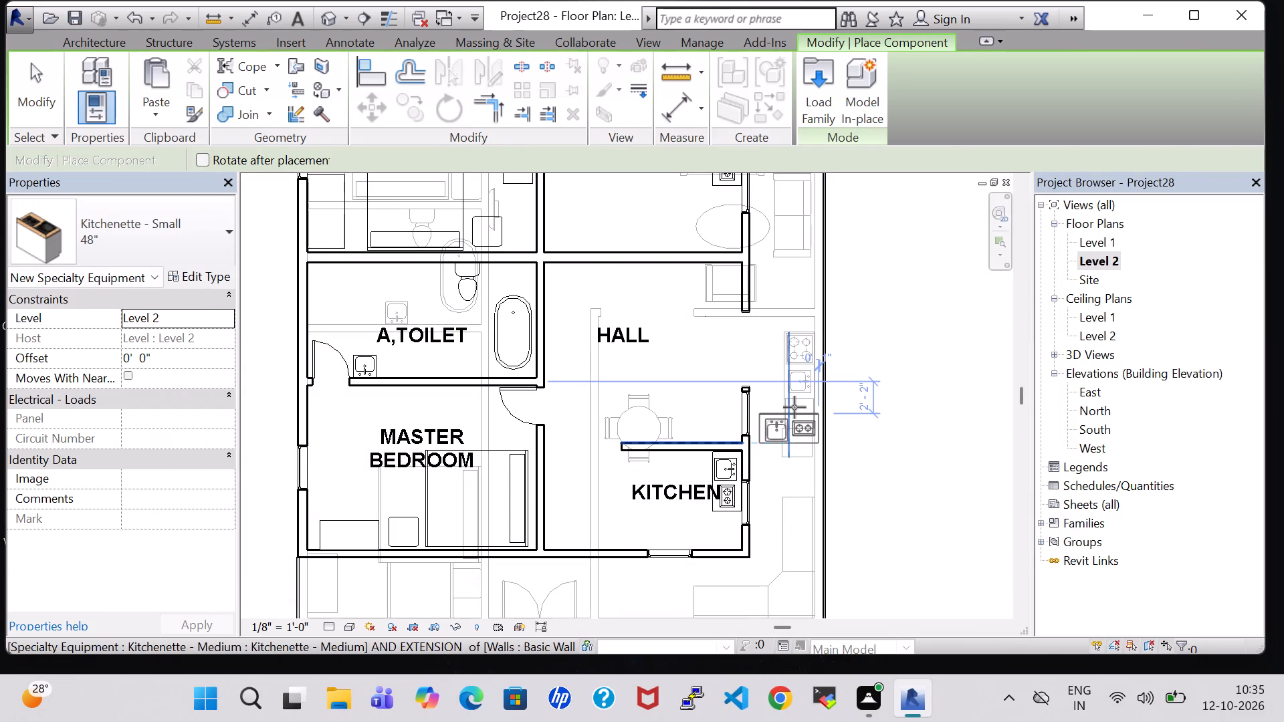
pyautogui.press('Escape')
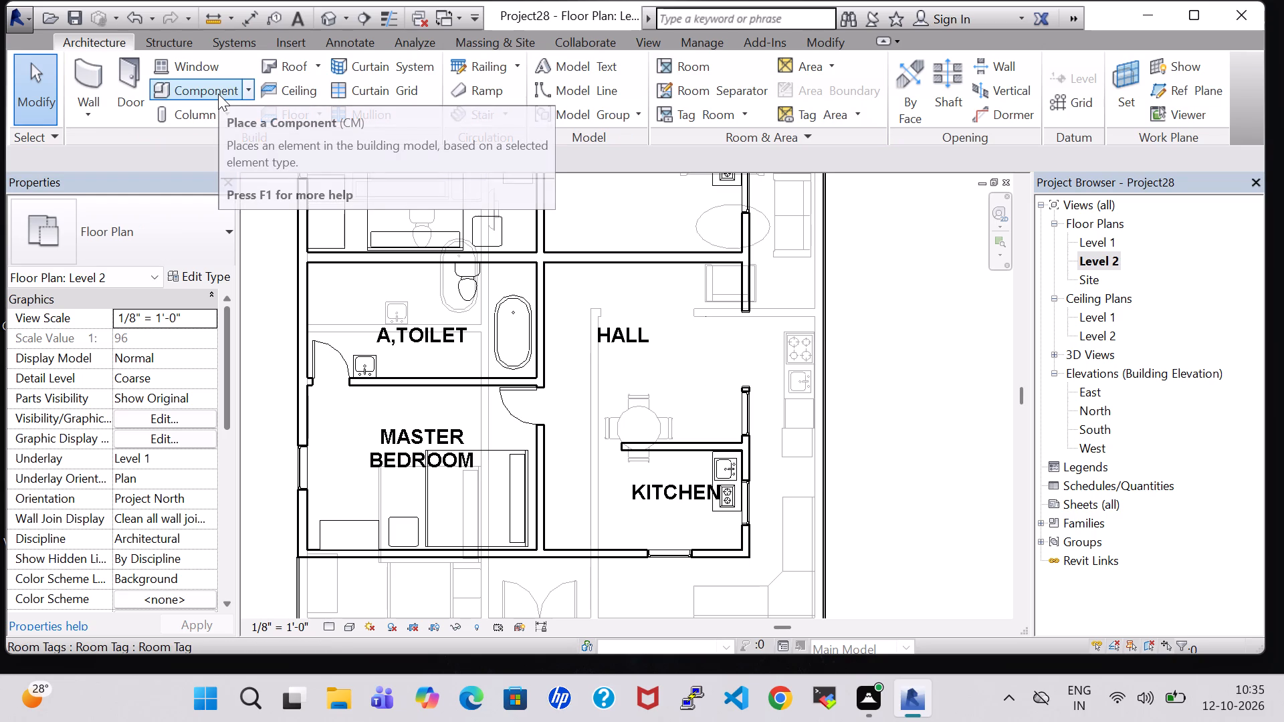
pyautogui.click(218, 94)
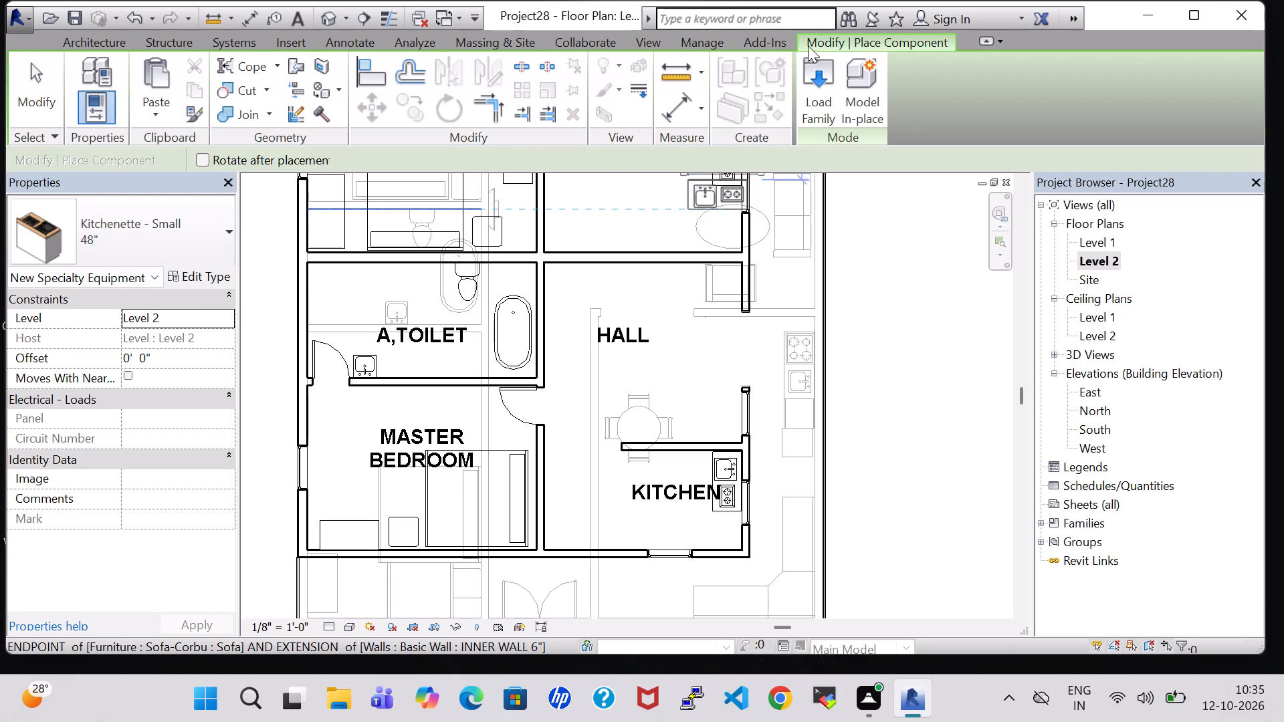
pyautogui.click(821, 64)
pyautogui.doubleClick(725, 457)
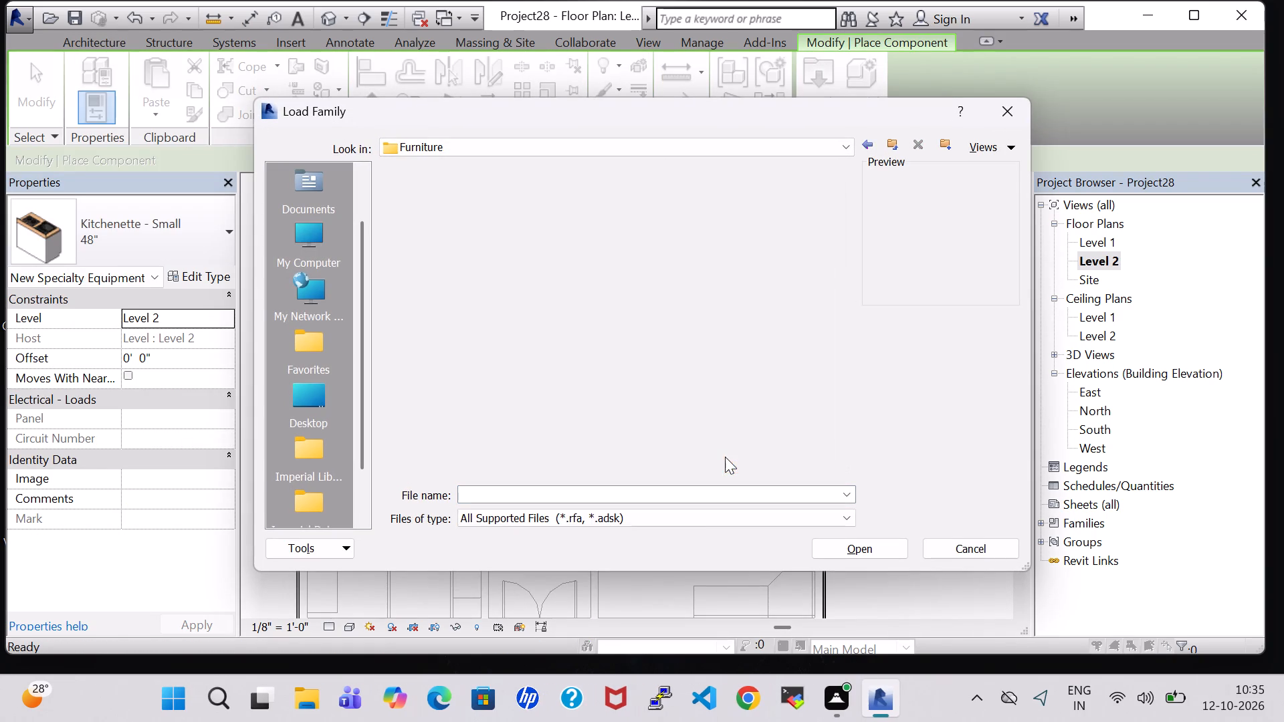
pyautogui.click(433, 357)
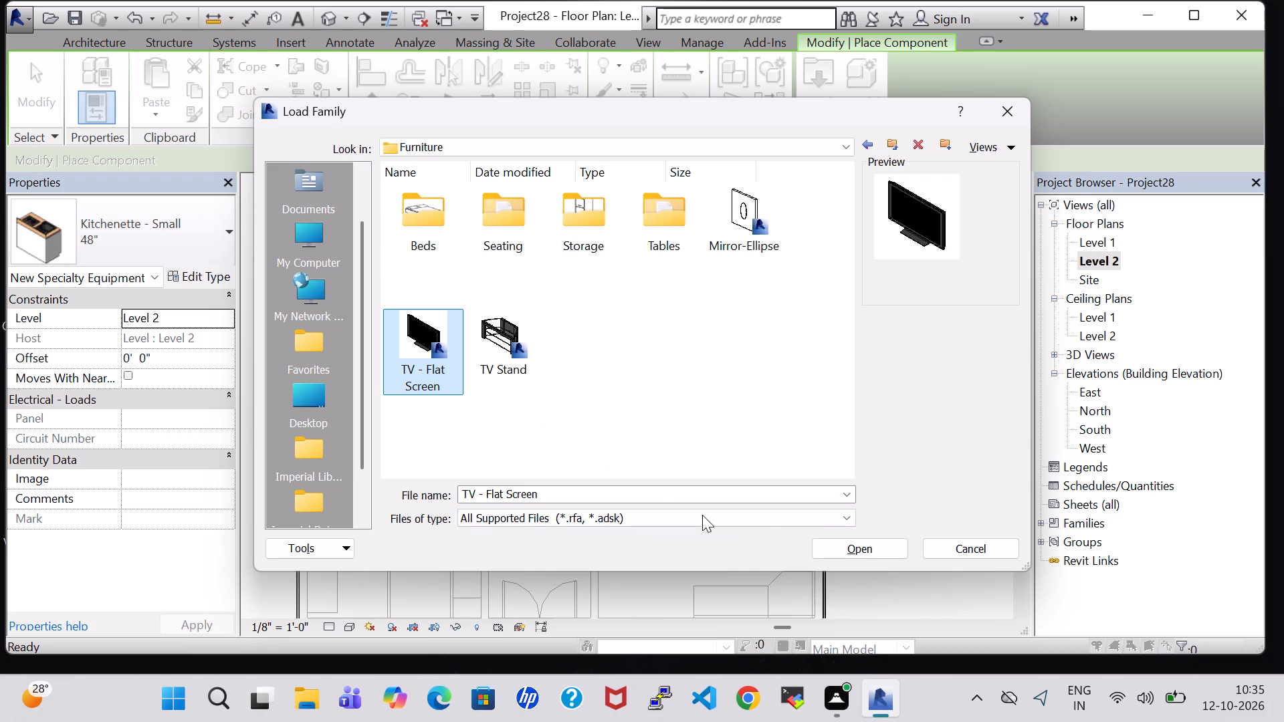
pyautogui.click(838, 544)
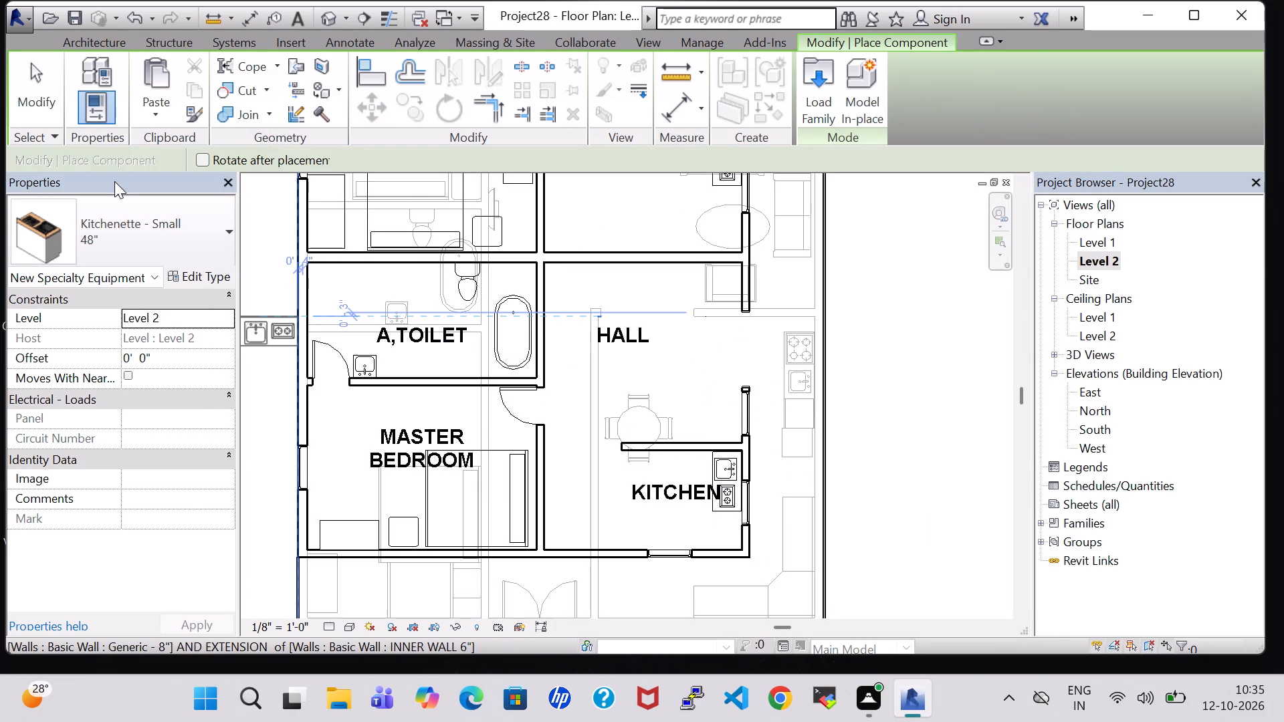
pyautogui.click(136, 221)
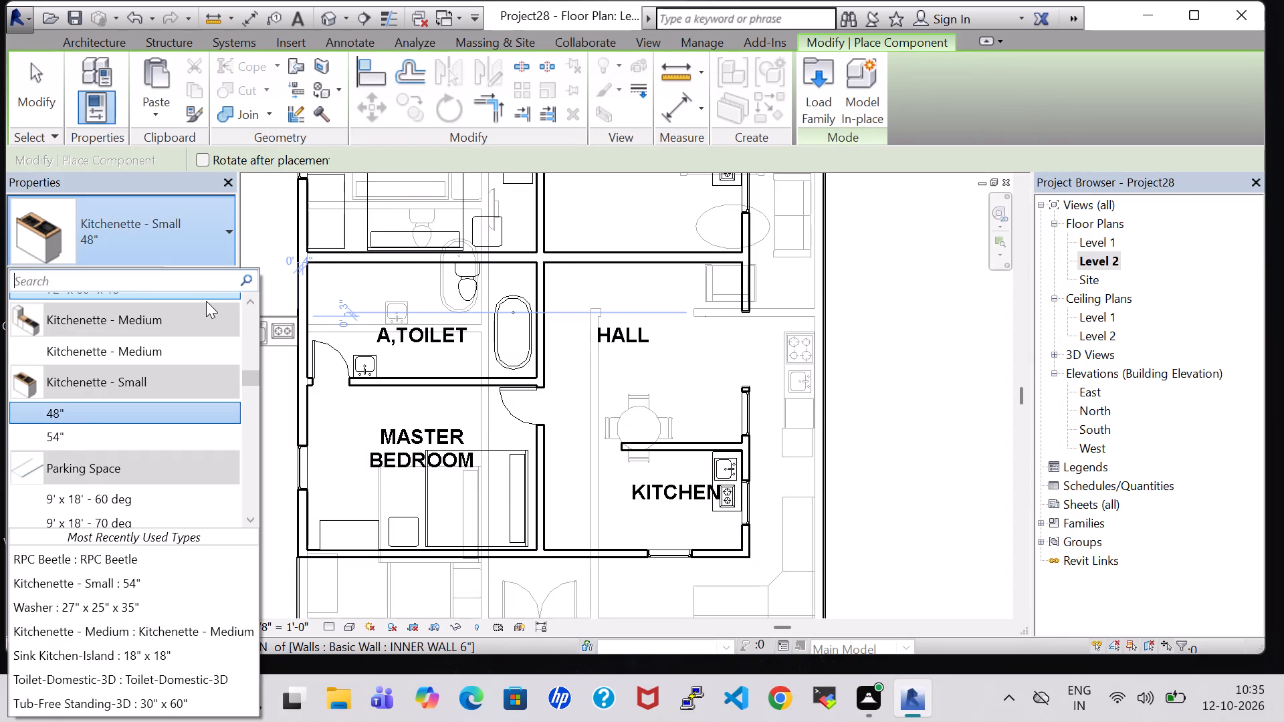
pyautogui.press('Escape')
pyautogui.press('Escape')
pyautogui.click(125, 225)
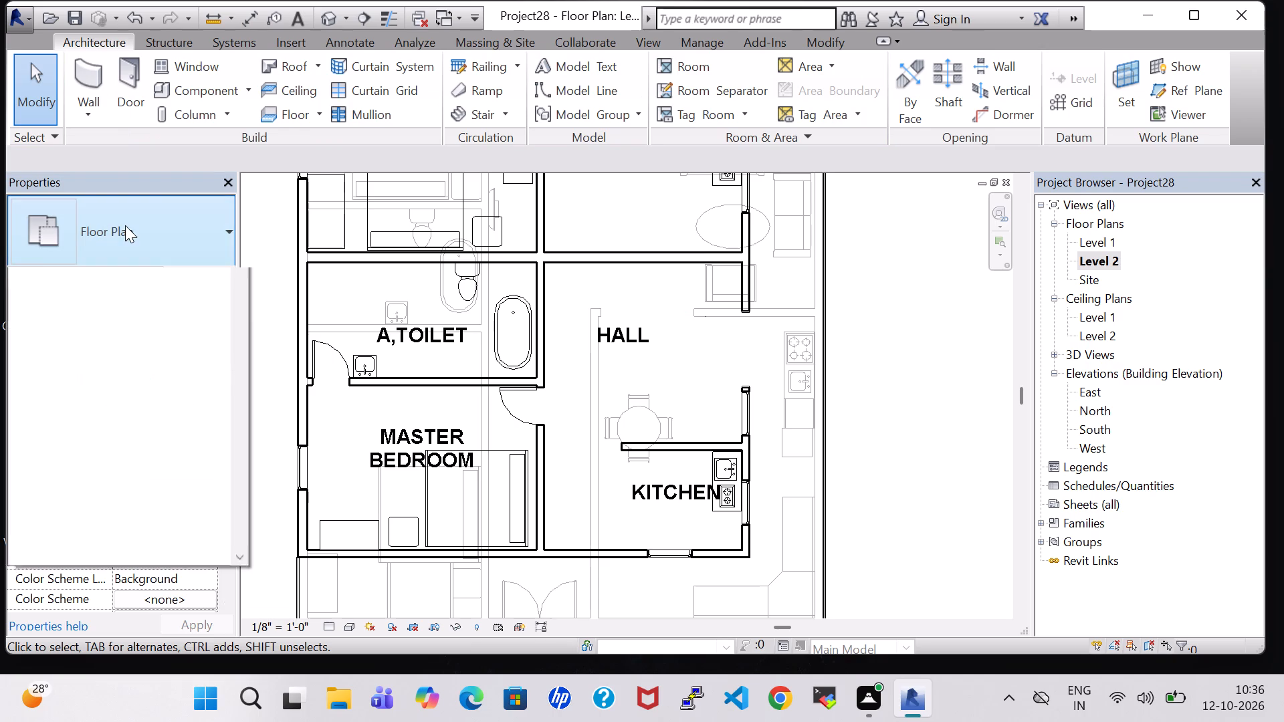
pyautogui.click(961, 304)
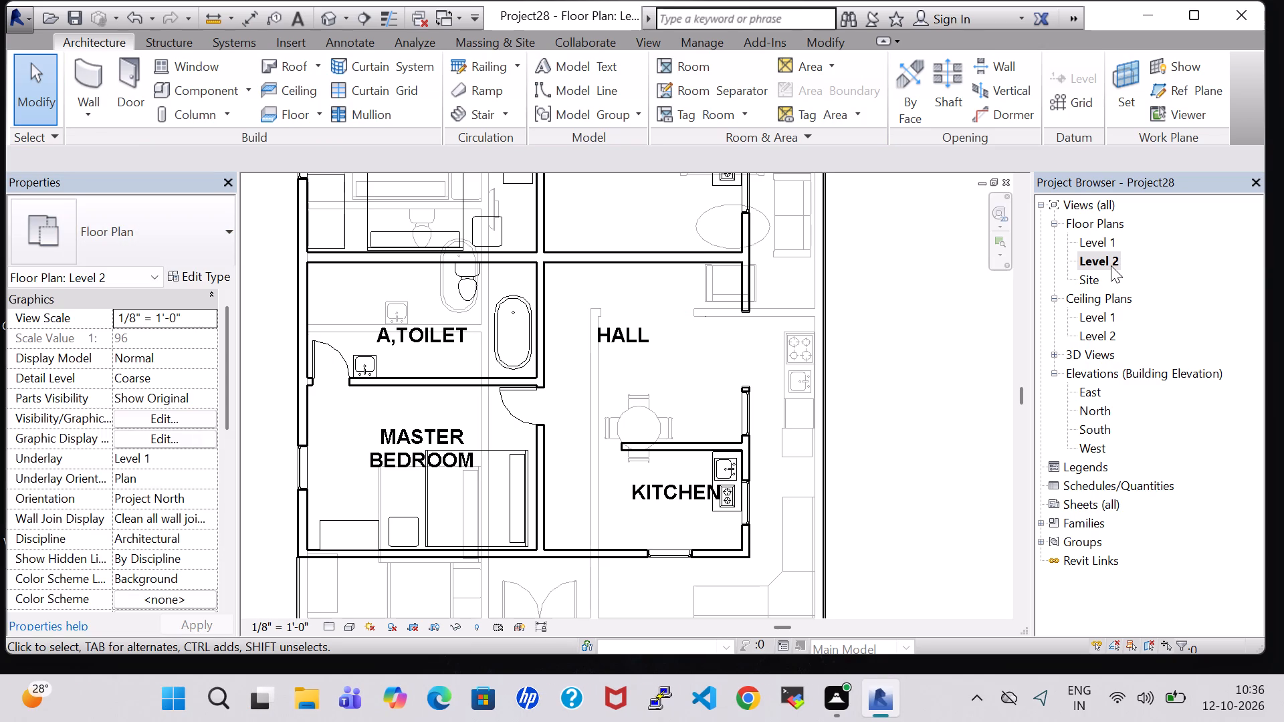
# Copy the 32" flat-screen TV on the Level 1 HALL wall and paste it aligned to Level 2.
pyautogui.doubleClick(1091, 242)
pyautogui.scroll(-1, 813, 369)
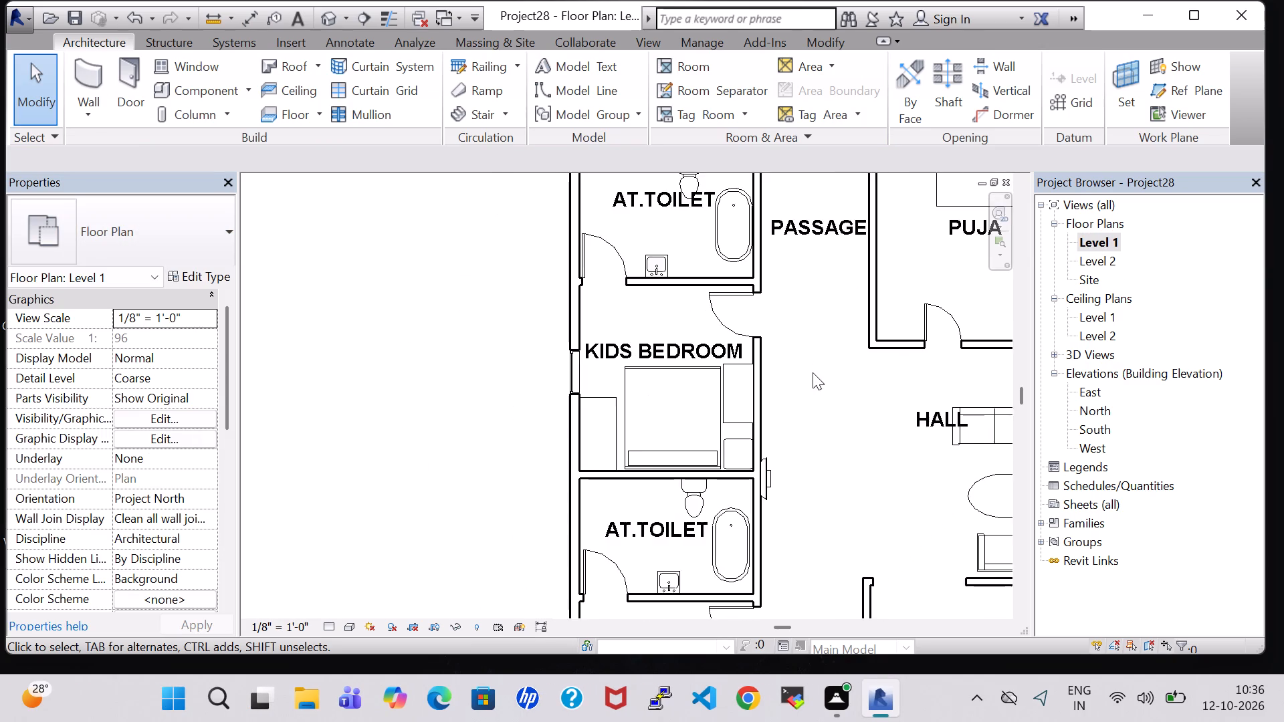
pyautogui.scroll(-2, 813, 372)
pyautogui.middleClick(826, 409)
pyautogui.scroll(-1, 826, 409)
pyautogui.middleClick(826, 409)
pyautogui.middleClick(826, 409)
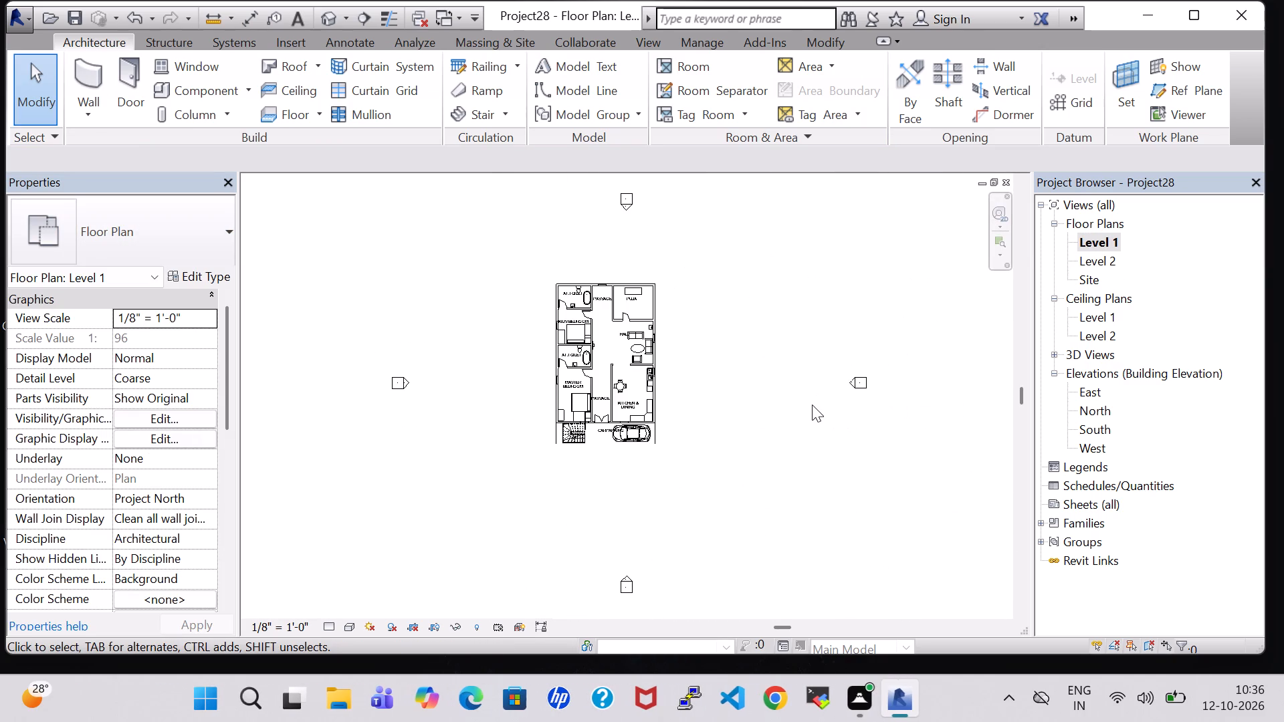
pyautogui.scroll(5, 812, 404)
pyautogui.moveTo(585, 363); pyautogui.dragTo(751, 456, button='middle')
pyautogui.scroll(1, 585, 363)
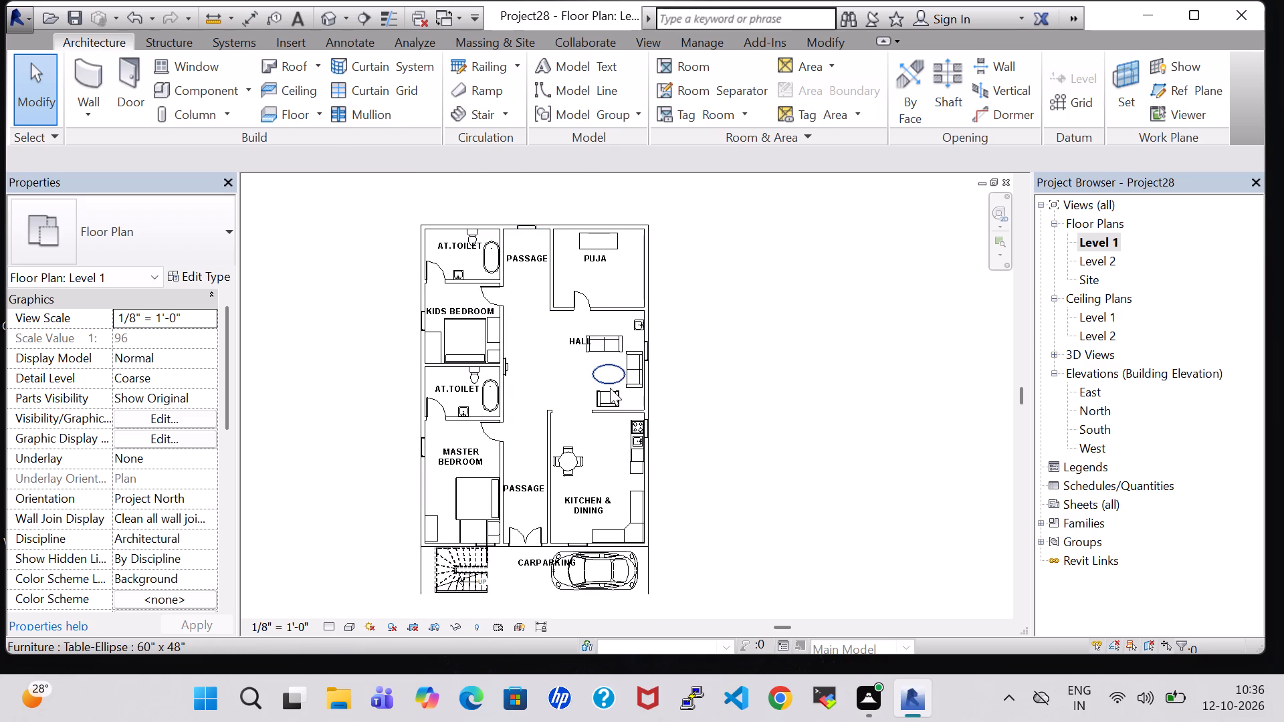
pyautogui.click(502, 372)
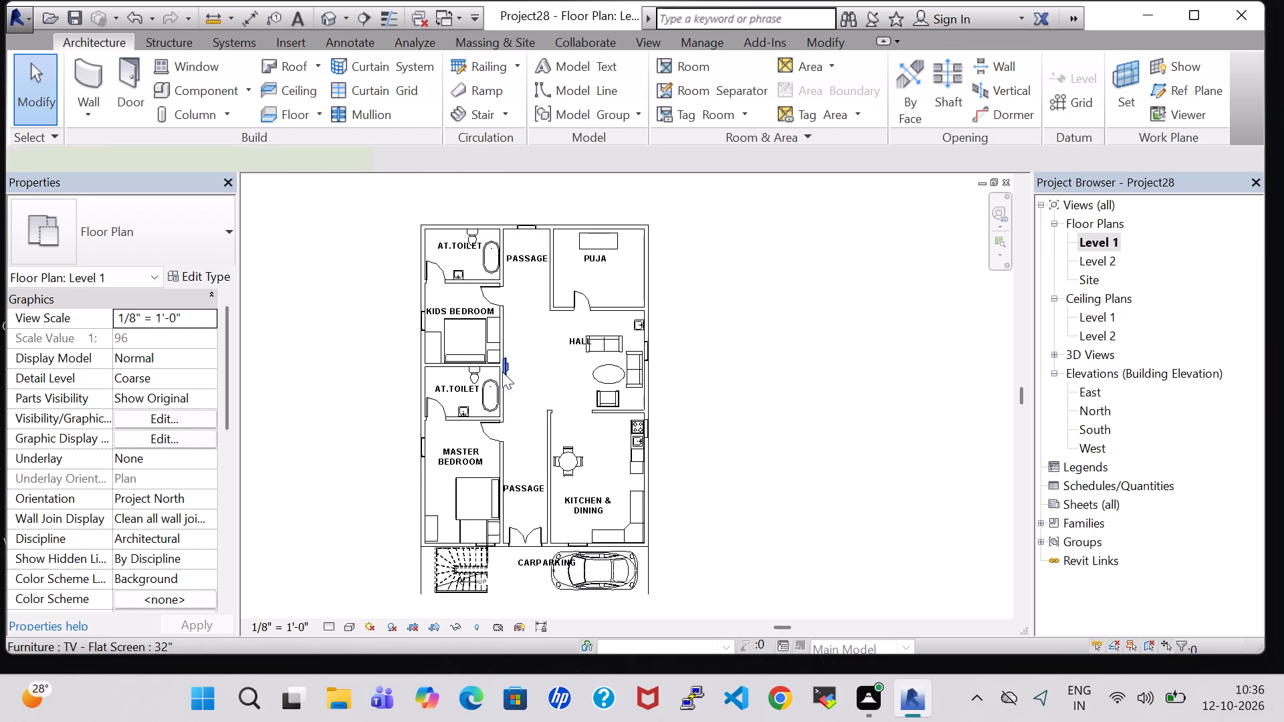
pyautogui.rightClick(502, 372)
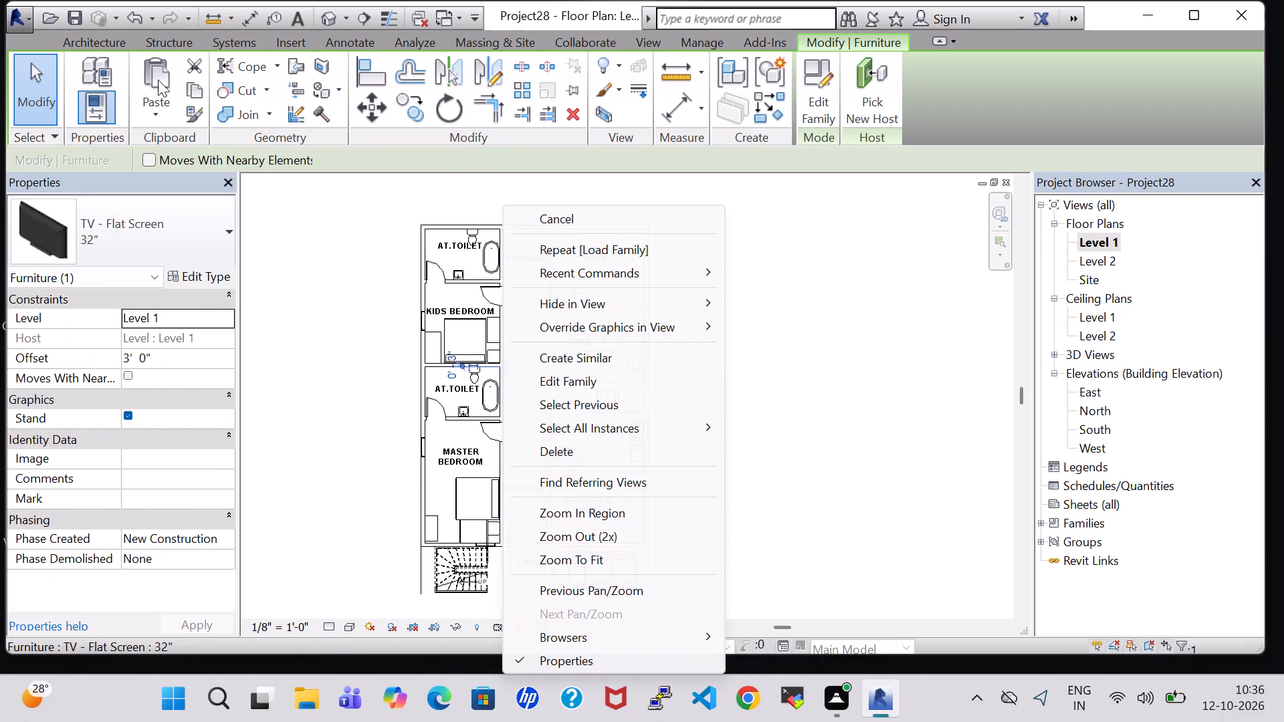
pyautogui.click(190, 86)
pyautogui.click(190, 86)
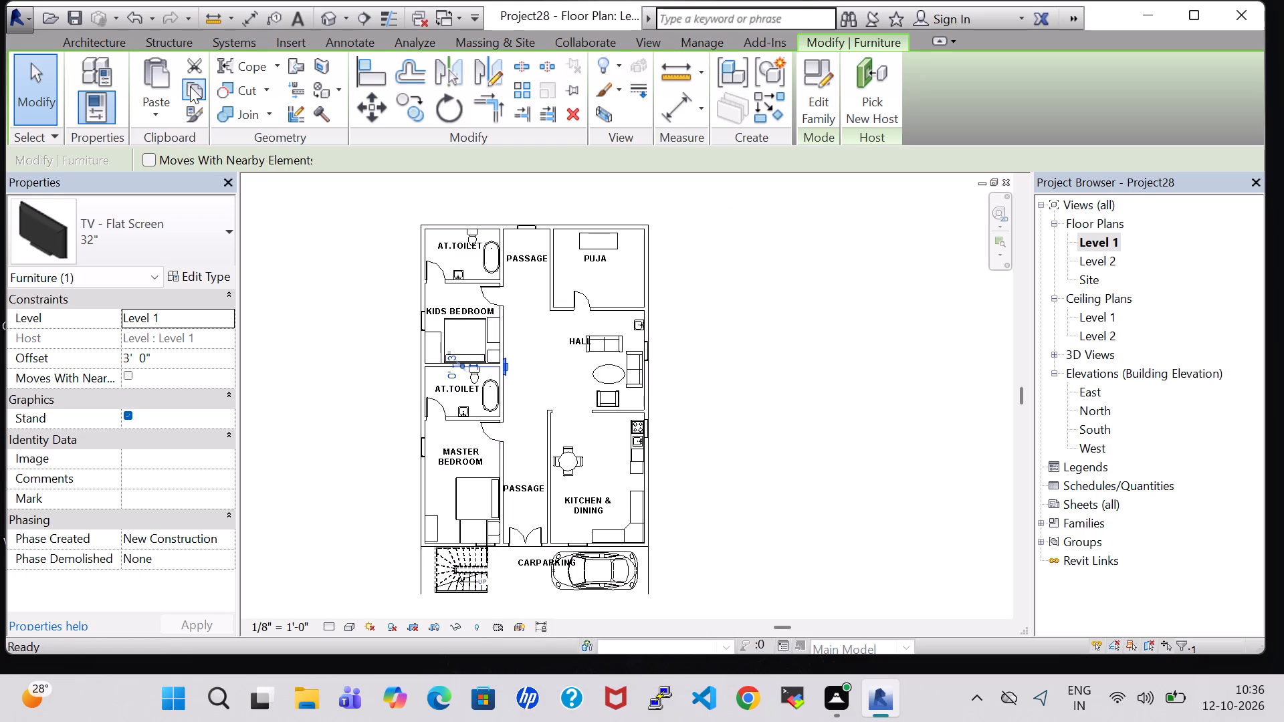
pyautogui.click(158, 103)
pyautogui.click(258, 188)
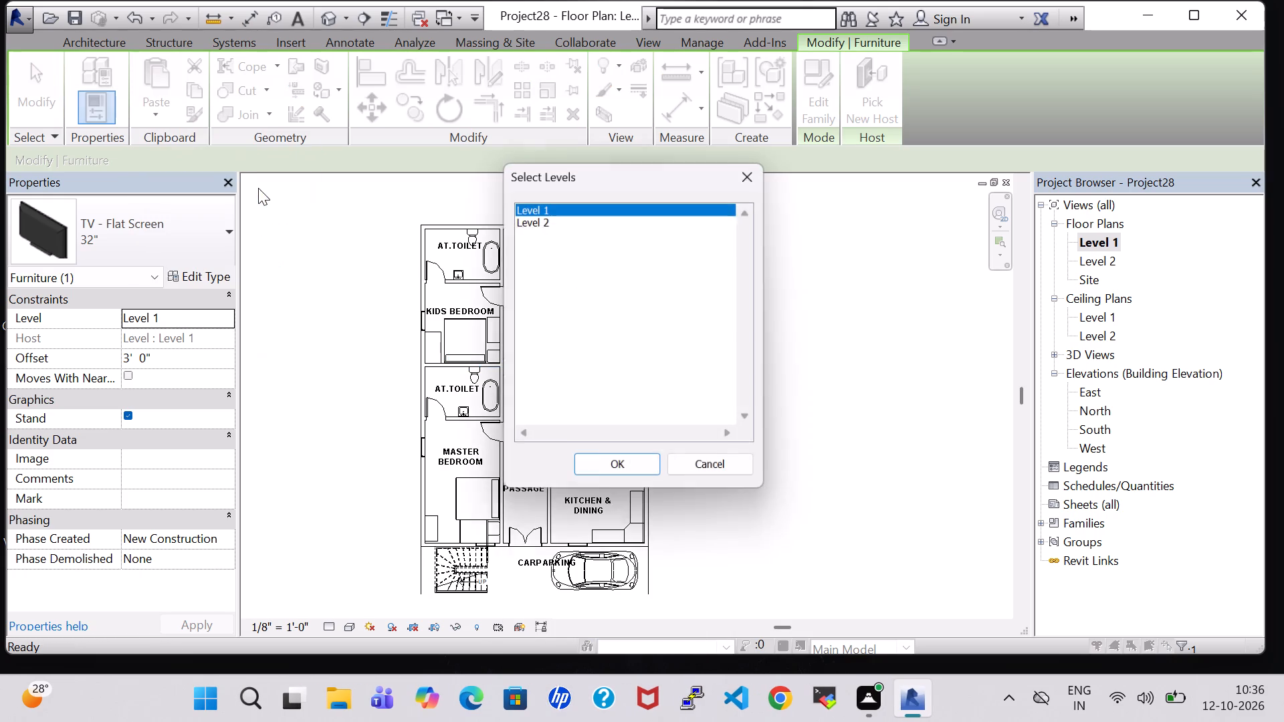
pyautogui.click(530, 223)
pyautogui.click(635, 472)
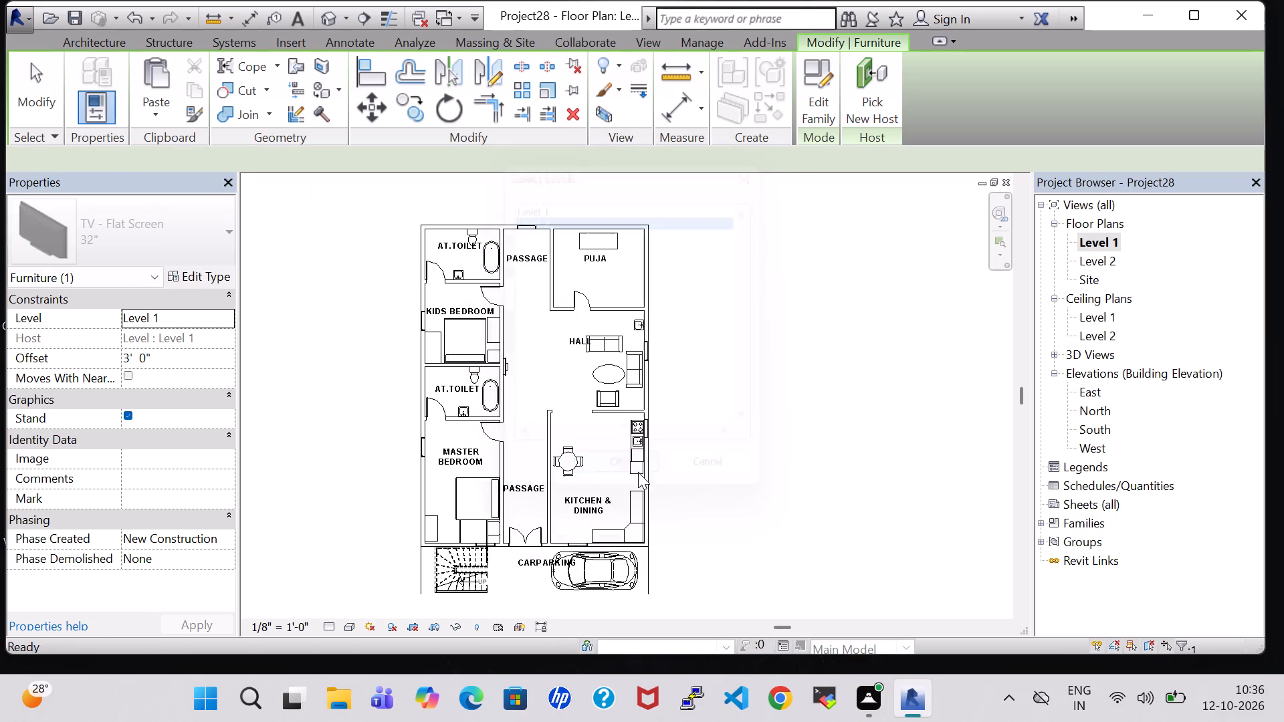
# In the Level 2 floor plan, choose the 32" TV - Flat Screen type for the pasted TV.
pyautogui.click(1118, 257)
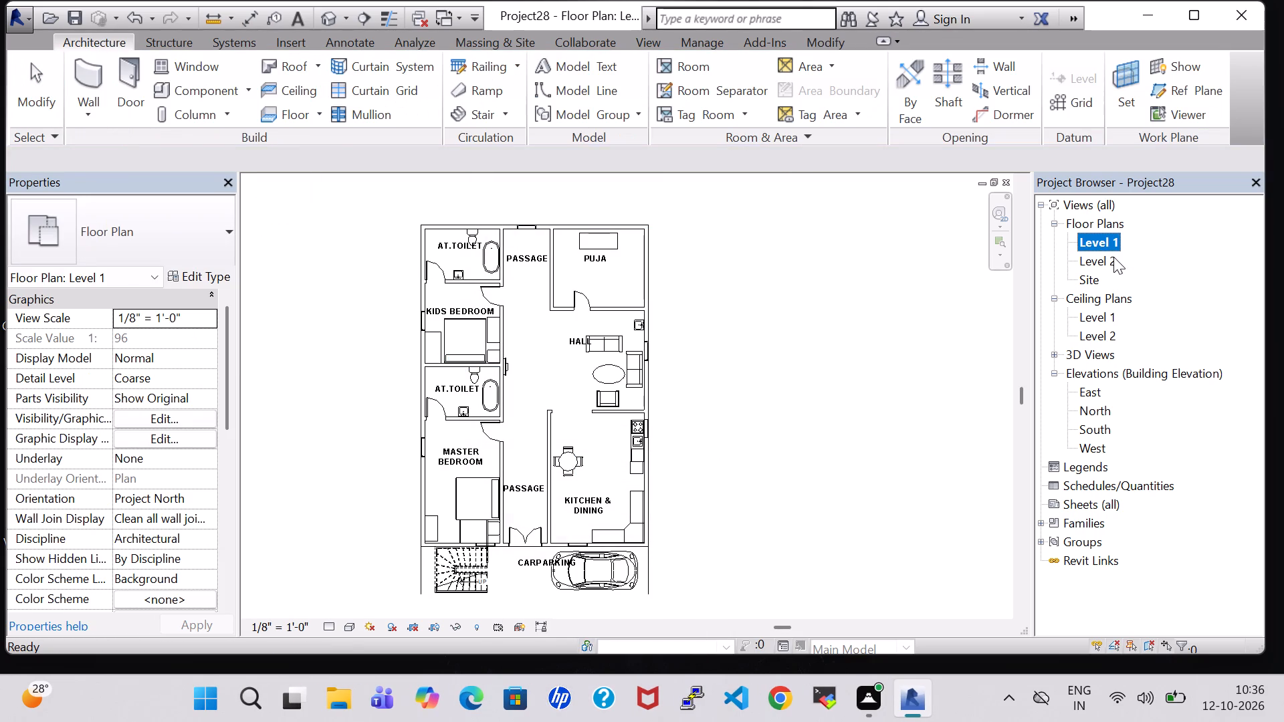
pyautogui.doubleClick(1113, 262)
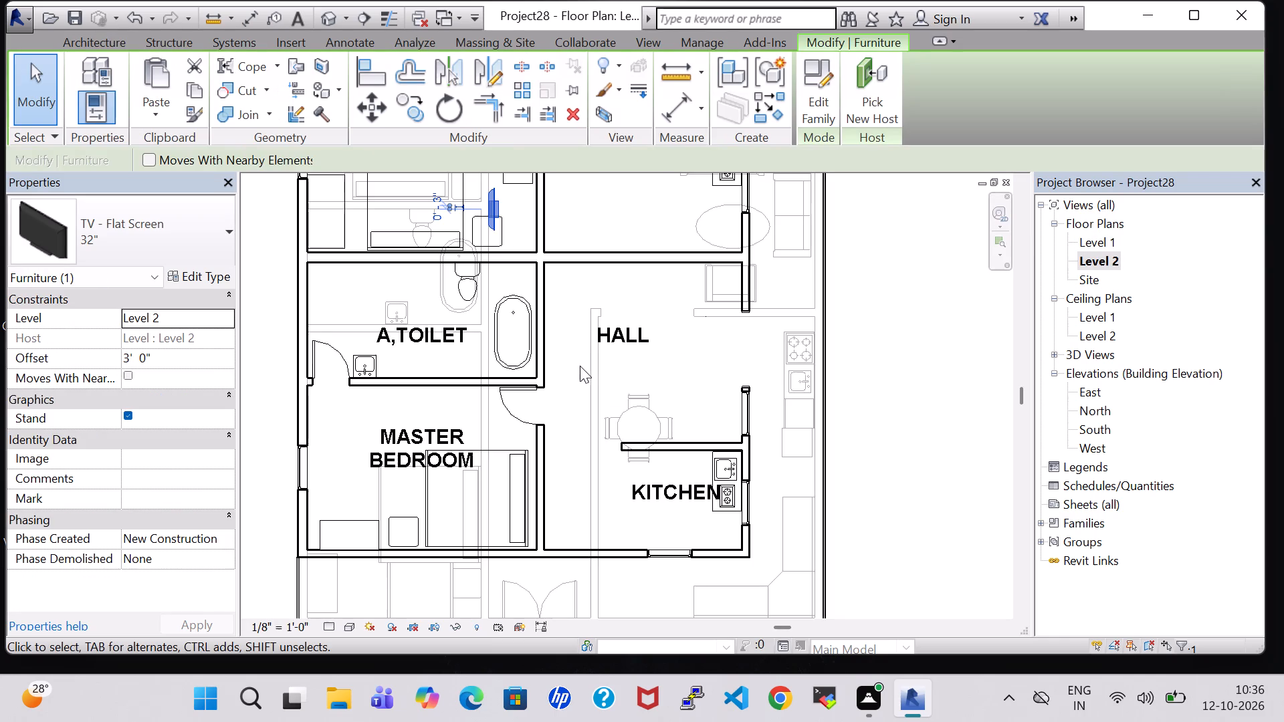
pyautogui.scroll(-1, 580, 370)
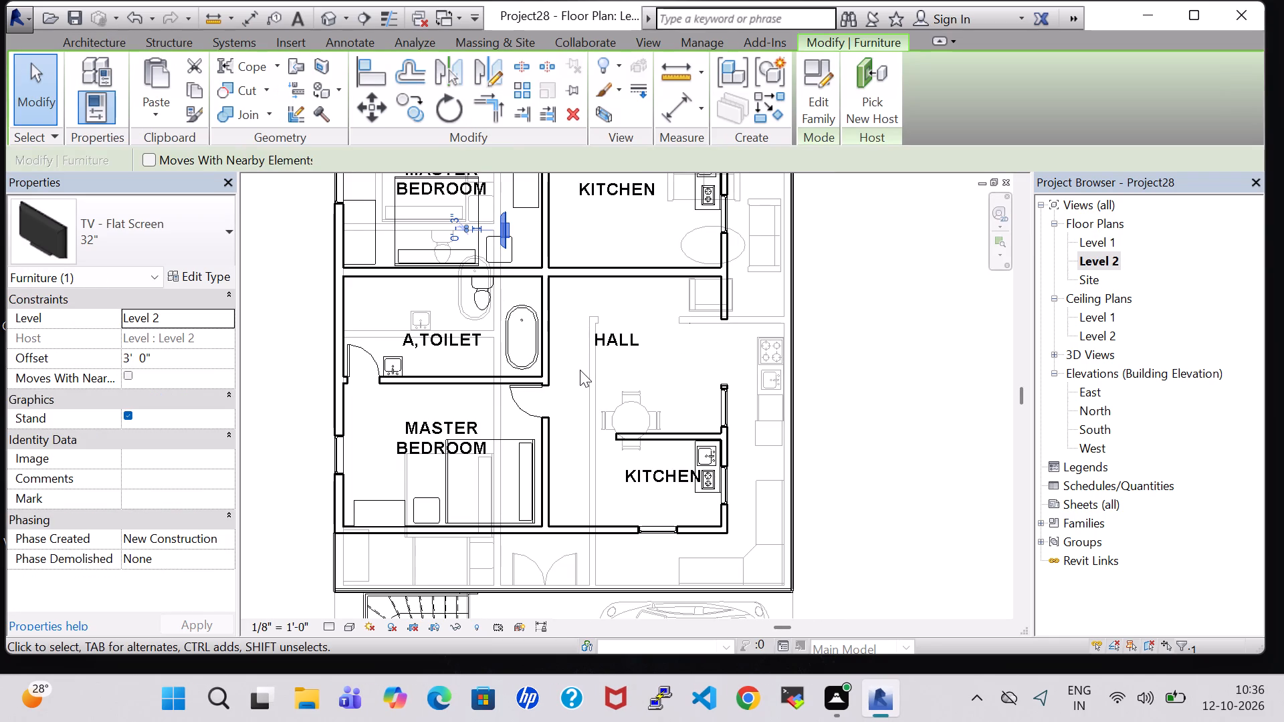
pyautogui.scroll(-2, 580, 370)
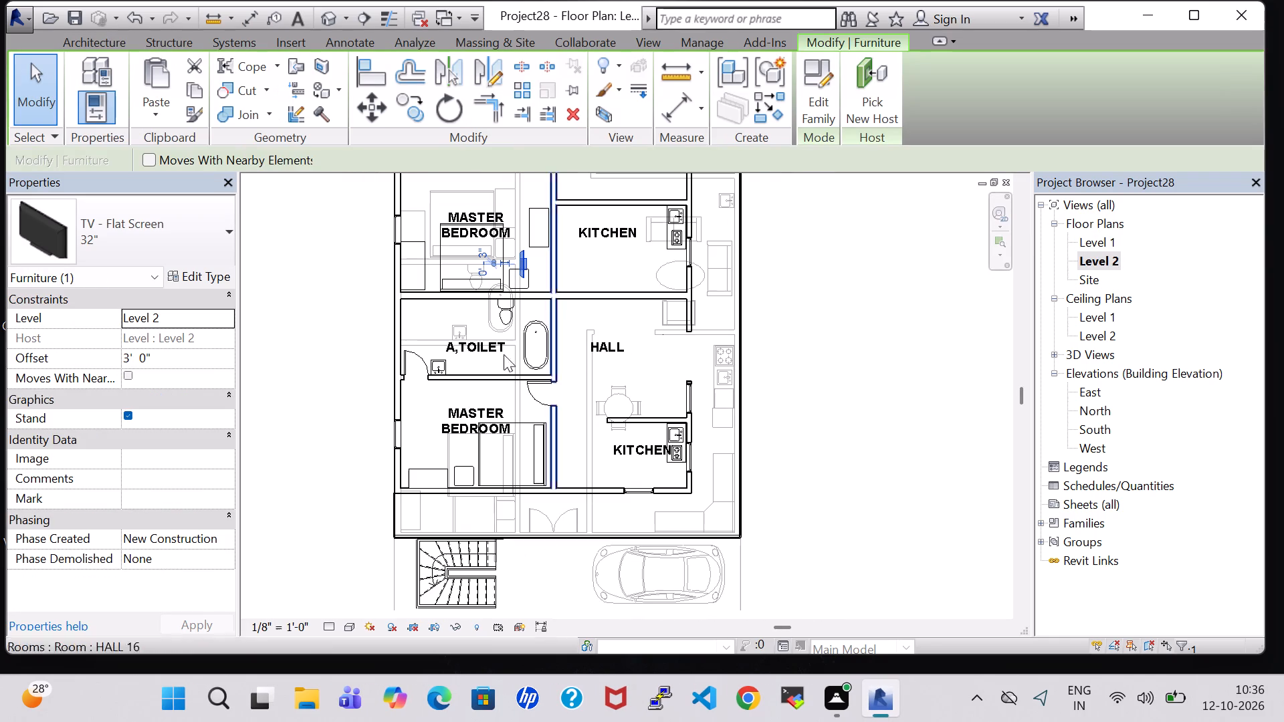
pyautogui.click(120, 216)
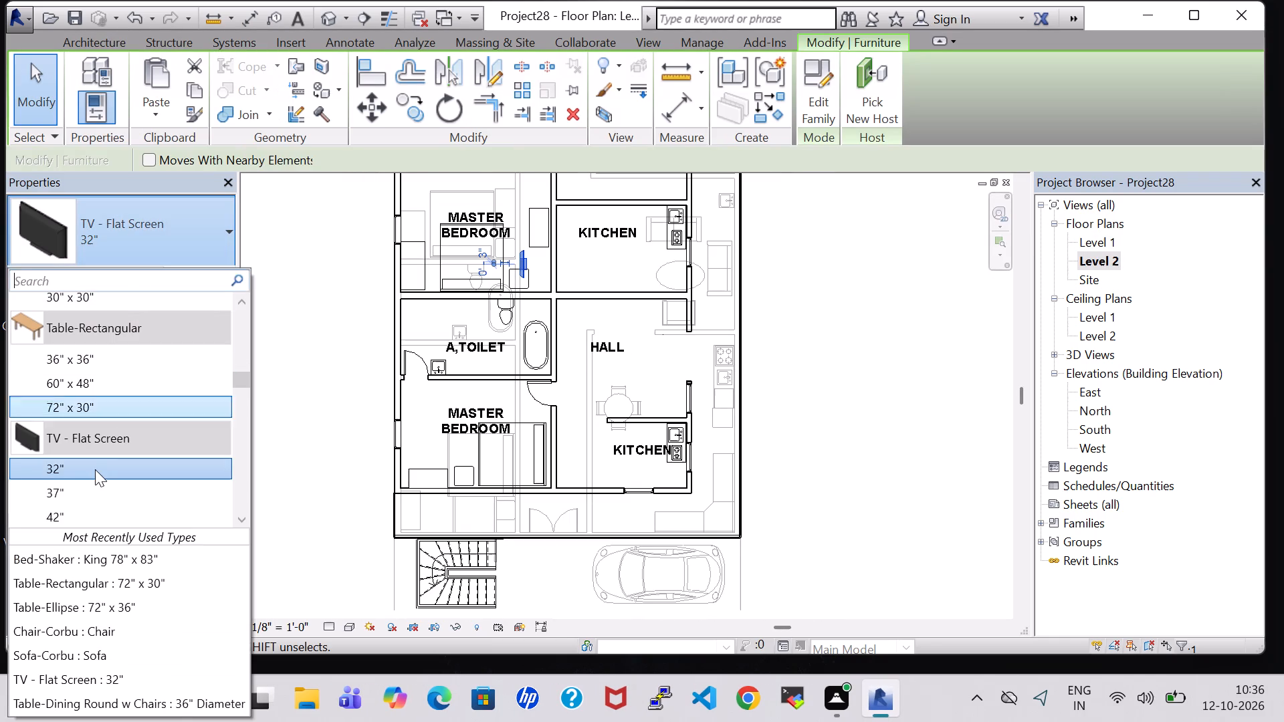
pyautogui.click(95, 472)
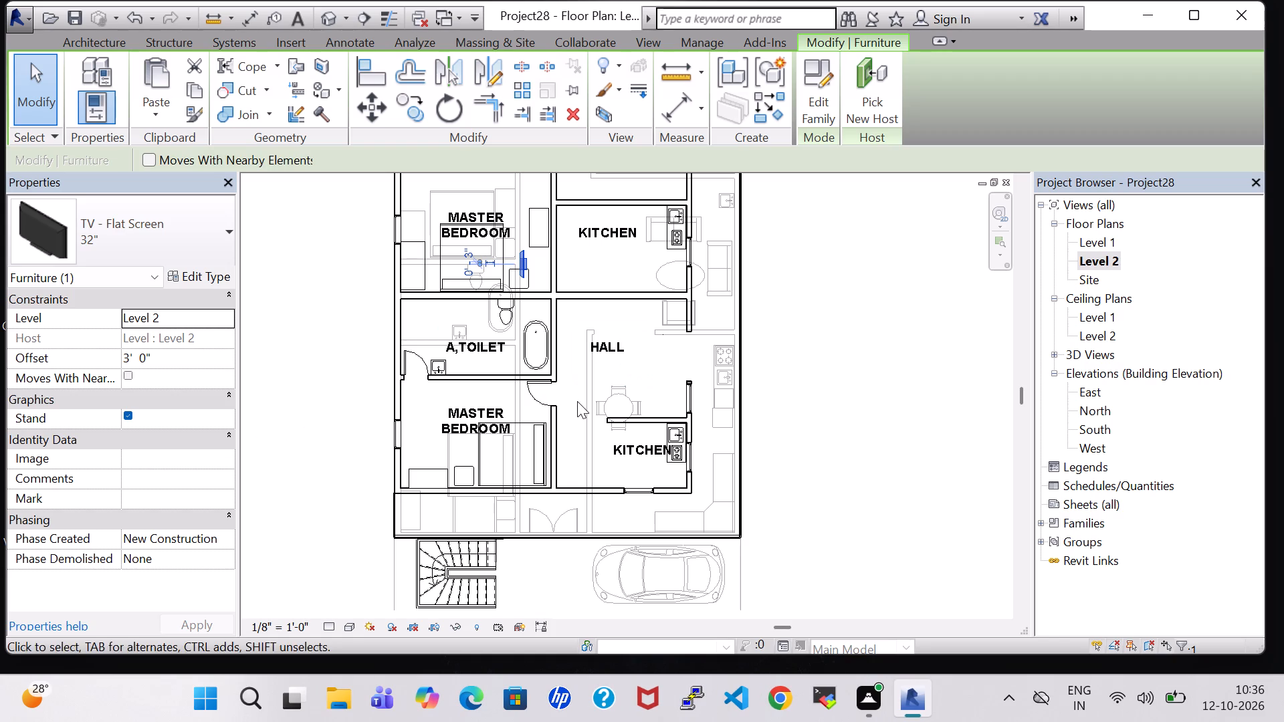
pyautogui.scroll(4, 629, 463)
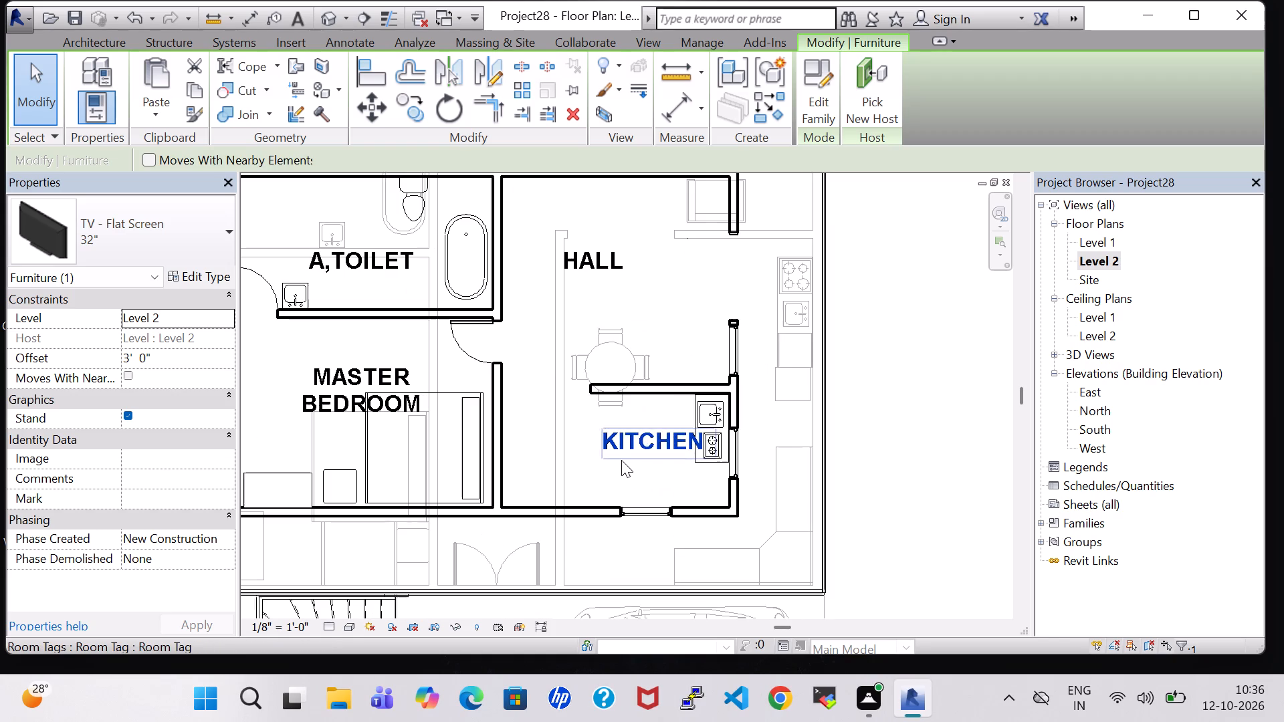
# In the 3D view, nudge the Level 2 TV out of the upper MASTER BEDROOM into the adjacent upper KITCHEN.
pyautogui.click(322, 15)
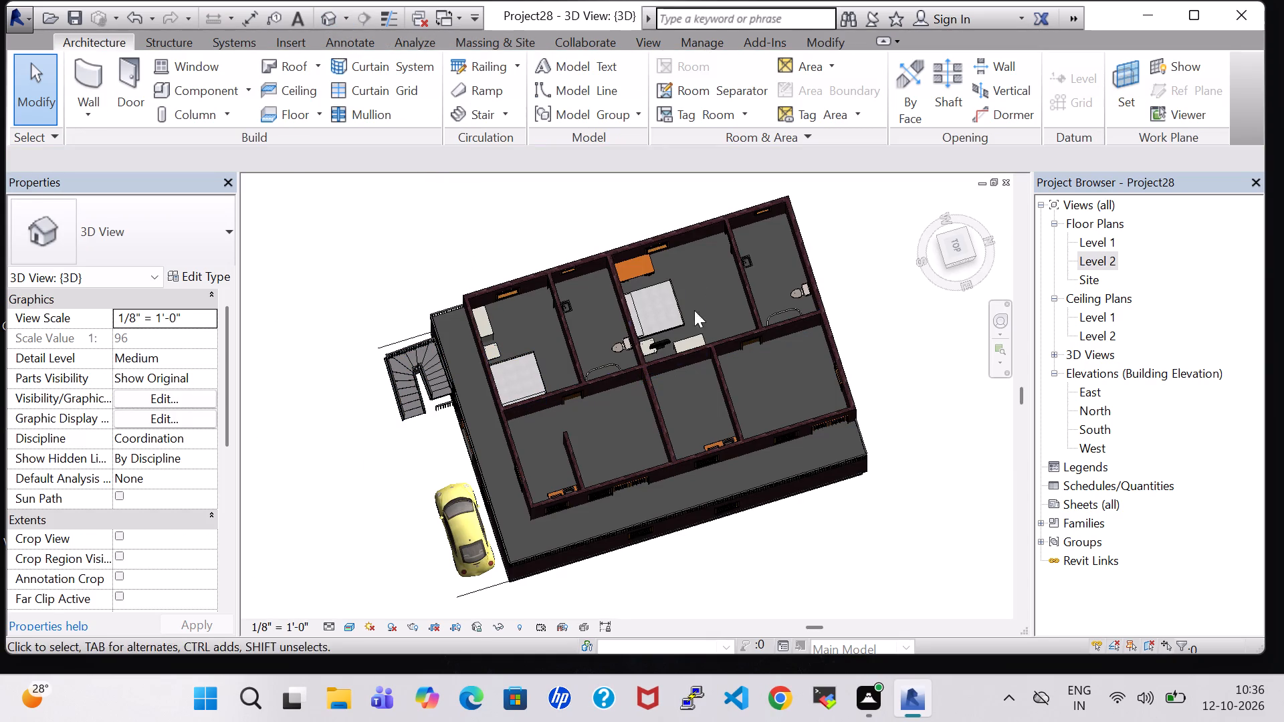
pyautogui.click(667, 342)
pyautogui.press('Down')
pyautogui.press('Down')
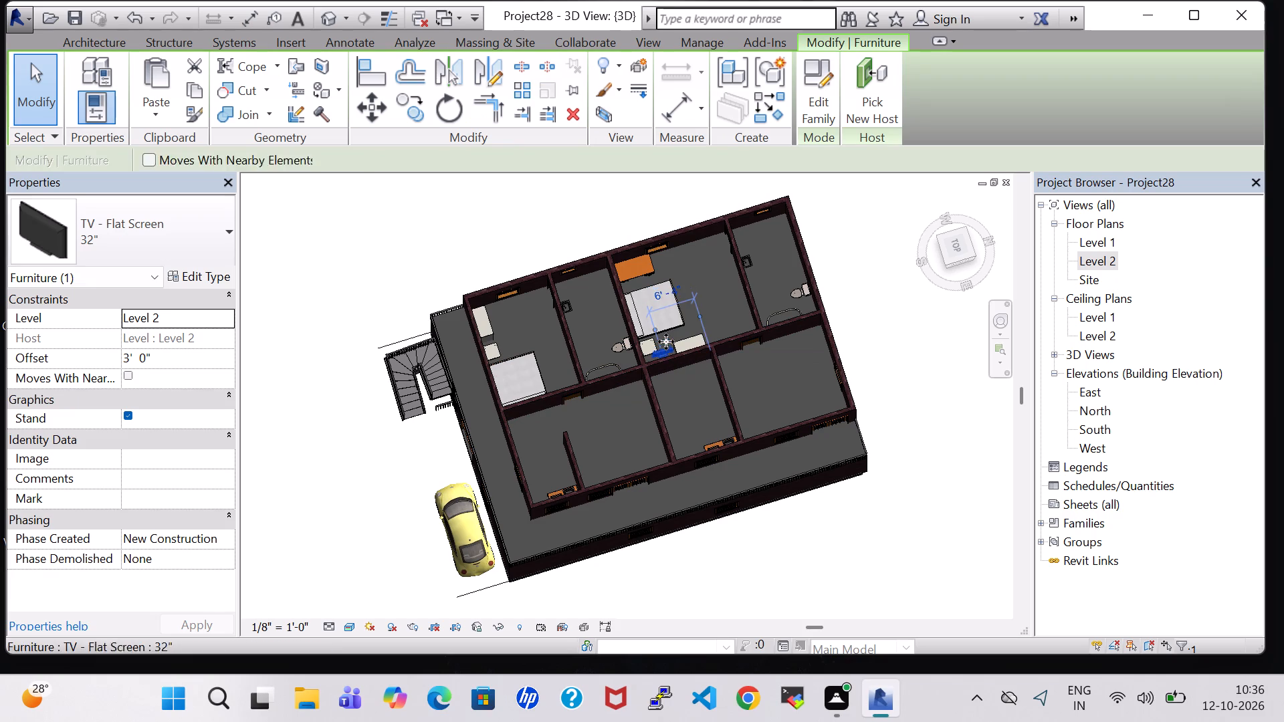
pyautogui.press('Down')
pyautogui.press('Down')
pyautogui.press('Down')
pyautogui.press('Down')
pyautogui.press('Down')
pyautogui.press('Down')
pyautogui.press('Down')
pyautogui.press('Down')
pyautogui.press('Down')
pyautogui.press('Down')
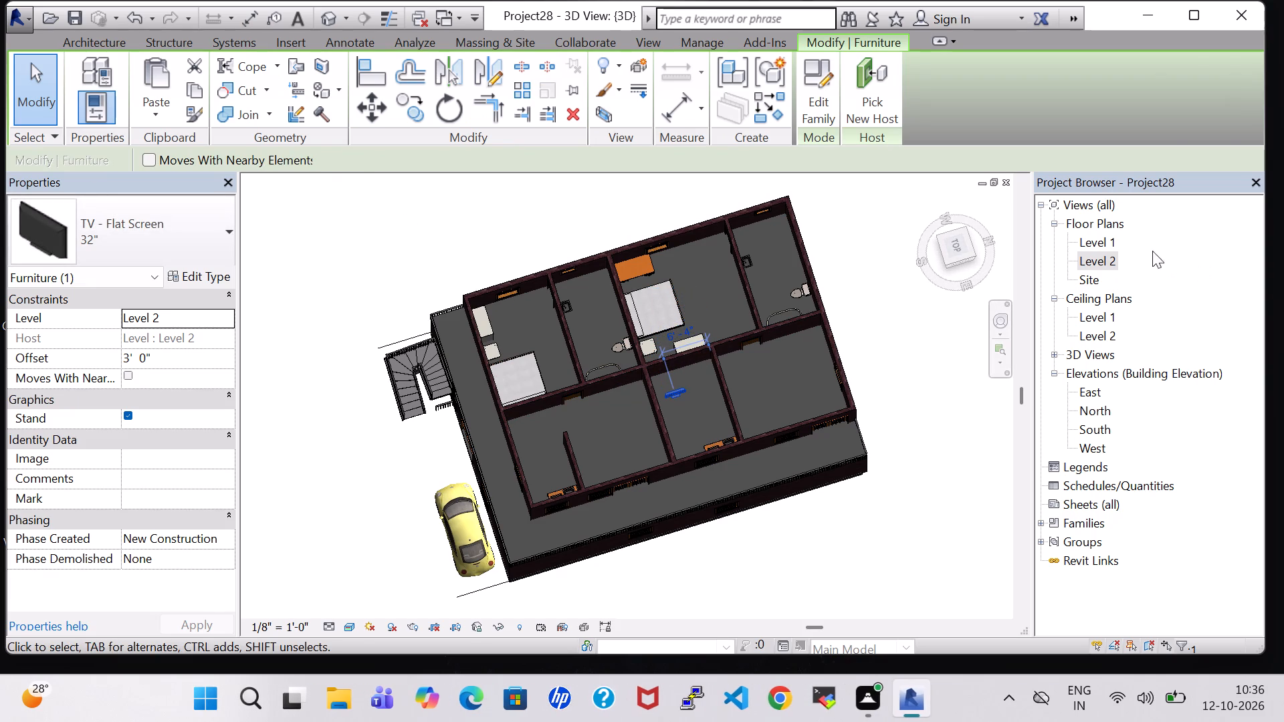
# In the Level 2 floor plan, nudge the 32" flat-screen TV out of the upper KITCHEN into the HALL below it.
pyautogui.doubleClick(1107, 260)
pyautogui.scroll(-1, 735, 345)
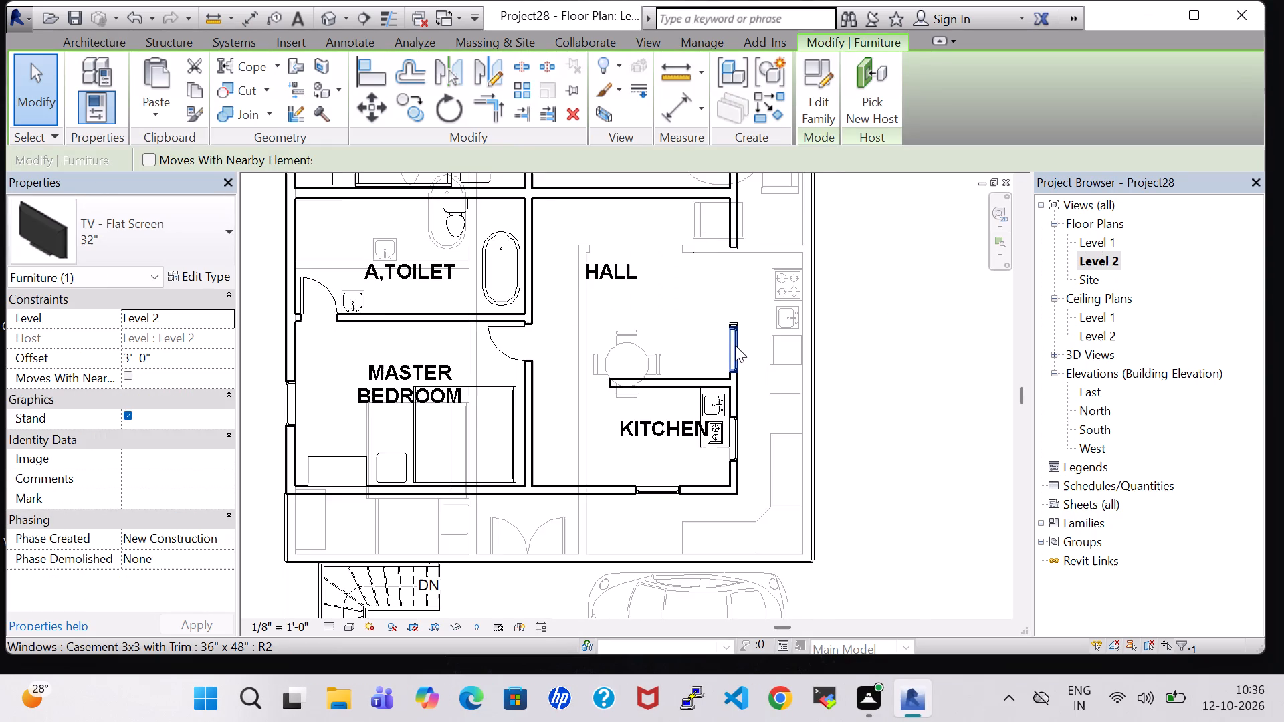
pyautogui.scroll(-1, 735, 345)
pyautogui.moveTo(712, 263); pyautogui.dragTo(708, 428, button='middle')
pyautogui.scroll(1, 708, 428)
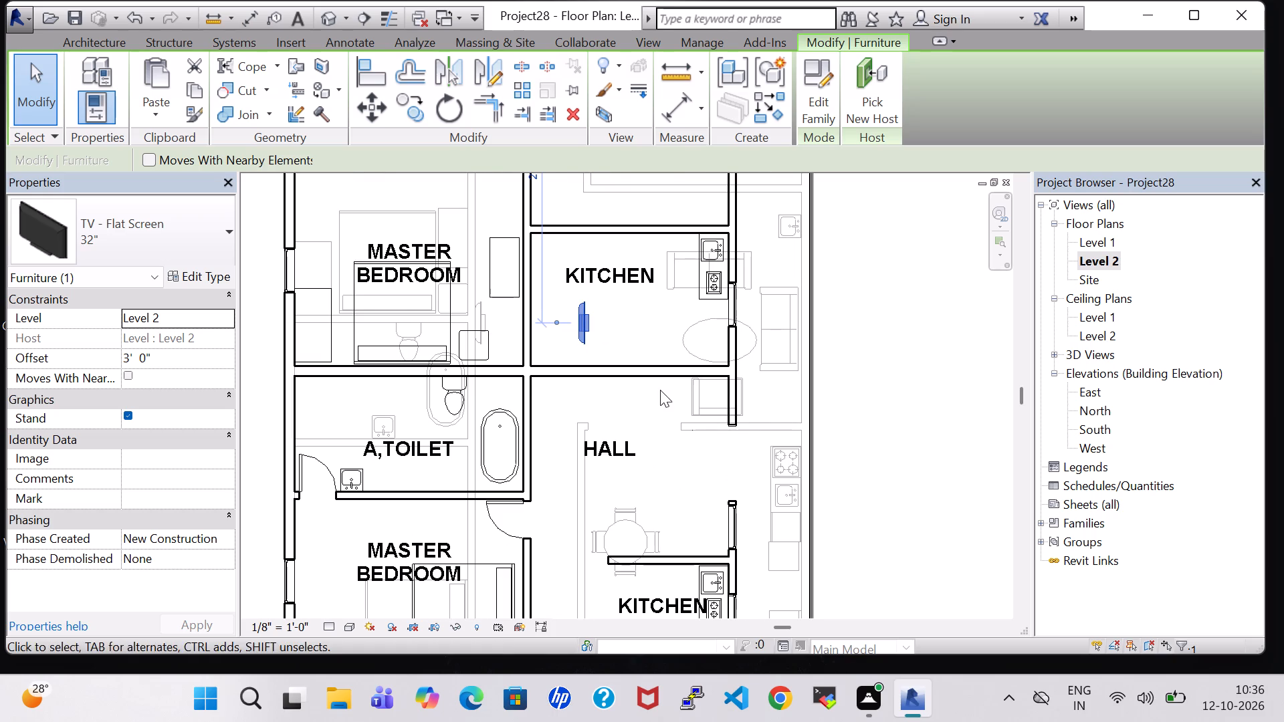
pyautogui.press('Down')
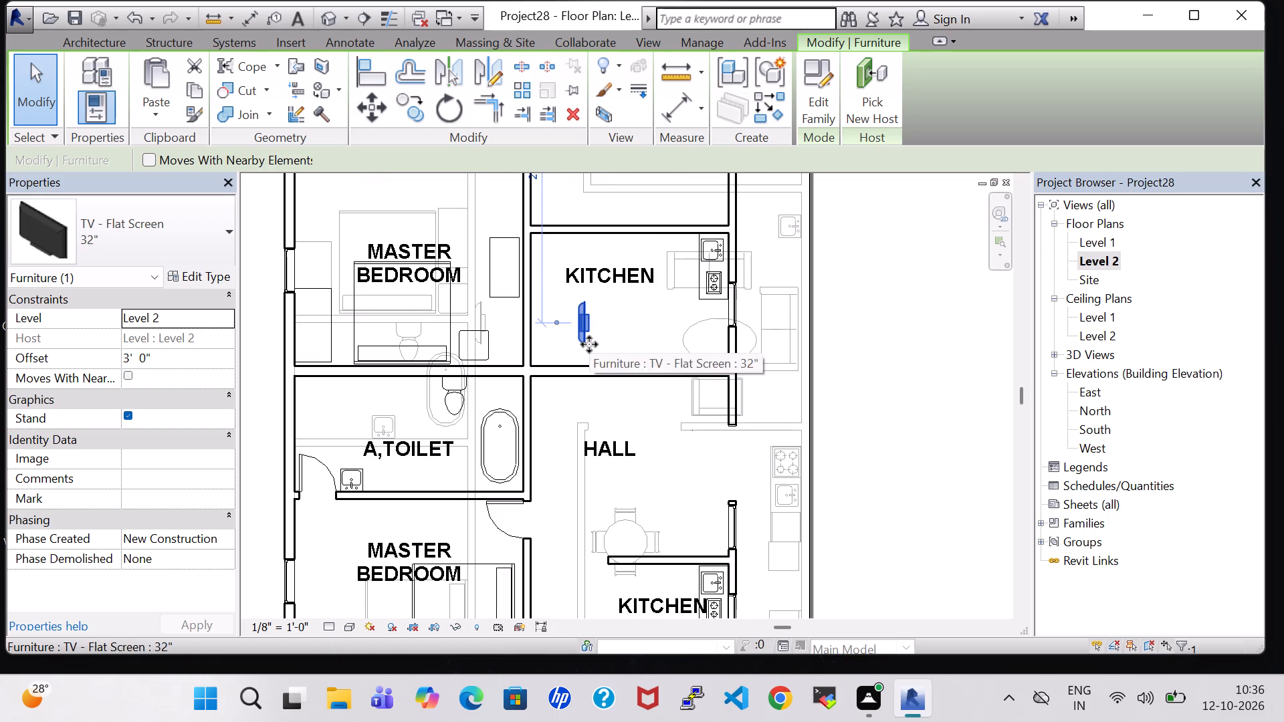
pyautogui.press('Down')
pyautogui.press('Down')
pyautogui.press('Down')
pyautogui.press('Down')
pyautogui.press('Down')
pyautogui.press('Down')
pyautogui.press('Down')
pyautogui.press('Down')
pyautogui.press('Down')
pyautogui.press('Down')
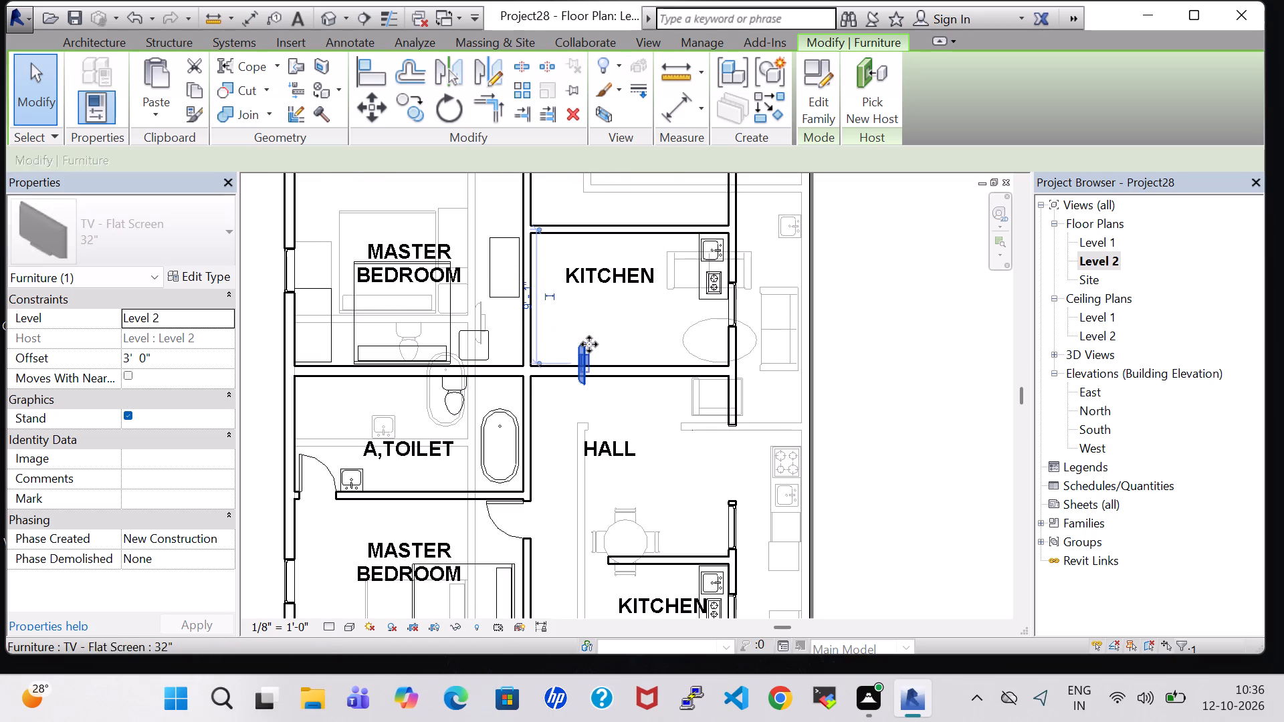
pyautogui.press('Down')
pyautogui.press('Down')
pyautogui.press('Down')
pyautogui.press('Down')
pyautogui.press('Down')
pyautogui.press('Down')
pyautogui.press('Down')
pyautogui.press('Down')
pyautogui.press('Down')
pyautogui.press('Down')
pyautogui.press('Down')
pyautogui.press('Down')
pyautogui.press('Down')
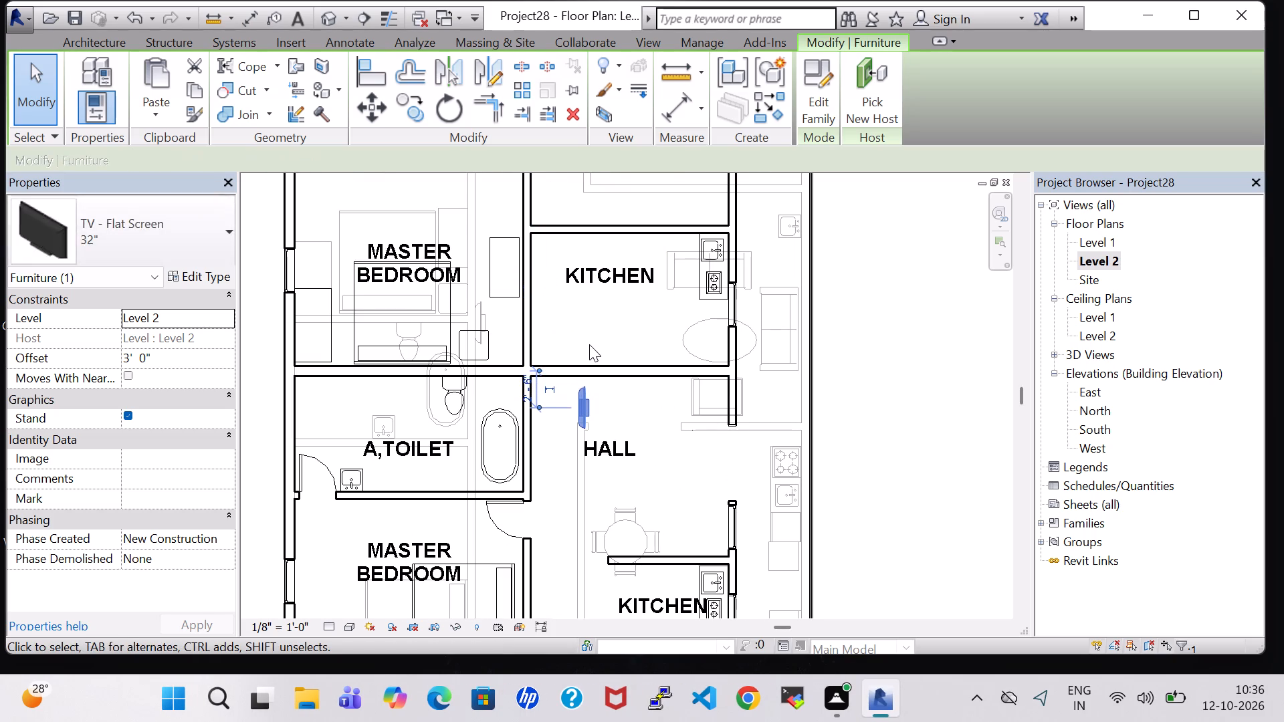
pyautogui.press('Down')
pyautogui.press('Down')
pyautogui.press('Down')
pyautogui.press('Down')
# Check the TV's rotation and nudge it against the HALL wall shared with the A,TOILET.
pyautogui.press('space')
pyautogui.press('space')
pyautogui.press('space')
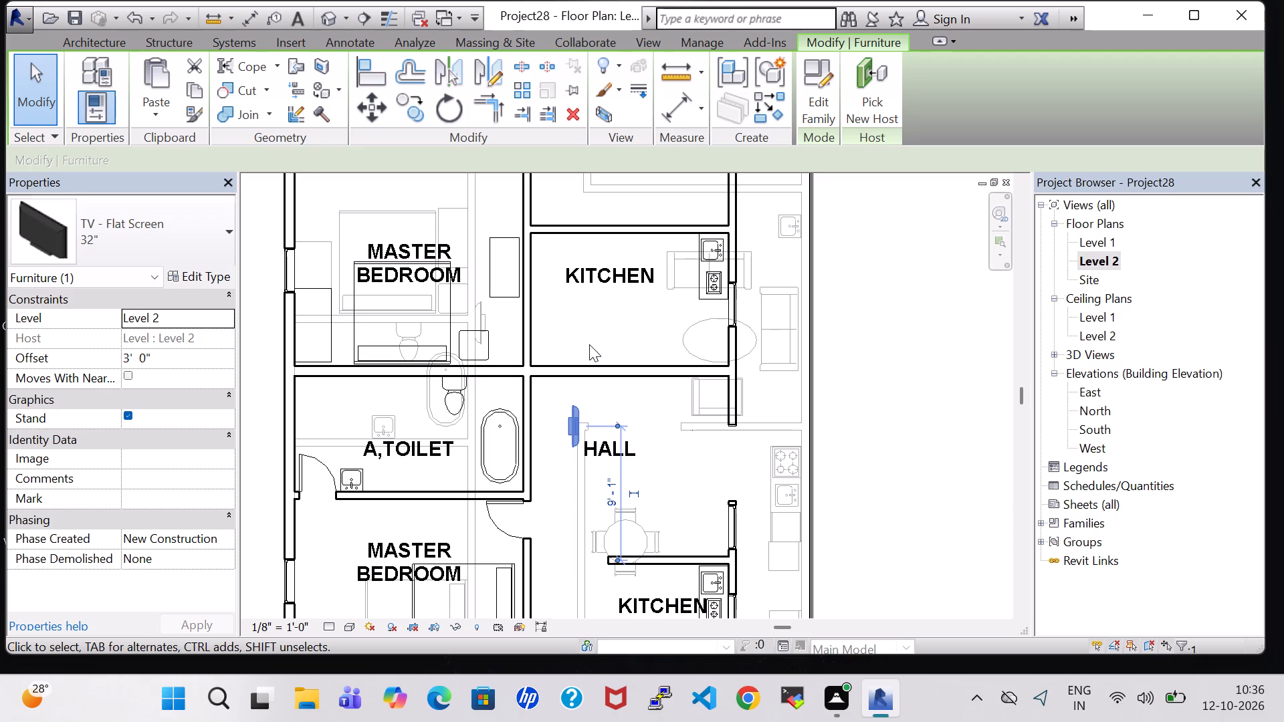
pyautogui.press('space')
pyautogui.press('Left')
pyautogui.press('Left')
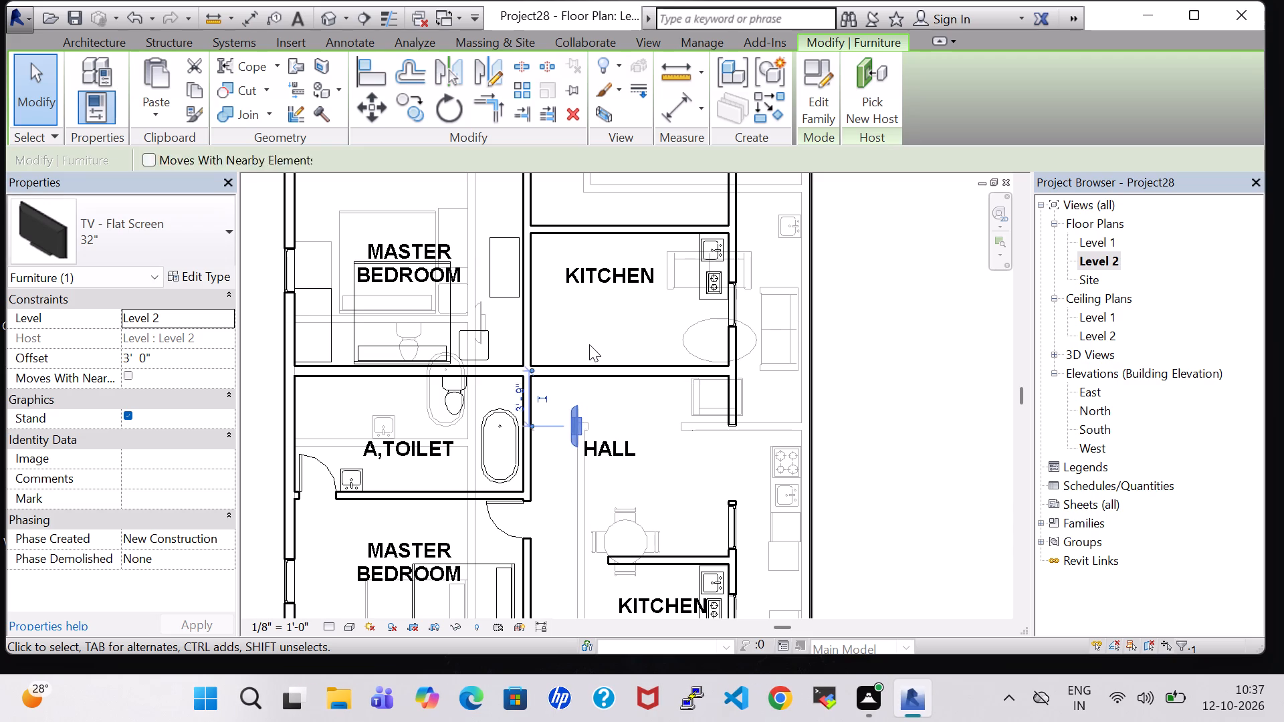
pyautogui.press('Left')
pyautogui.press('Left')
pyautogui.press('Left')
pyautogui.press('Left')
pyautogui.press('Left')
pyautogui.press('Left')
pyautogui.press('Left')
pyautogui.press('Left')
pyautogui.press('Left')
pyautogui.press('Left')
pyautogui.press('Left')
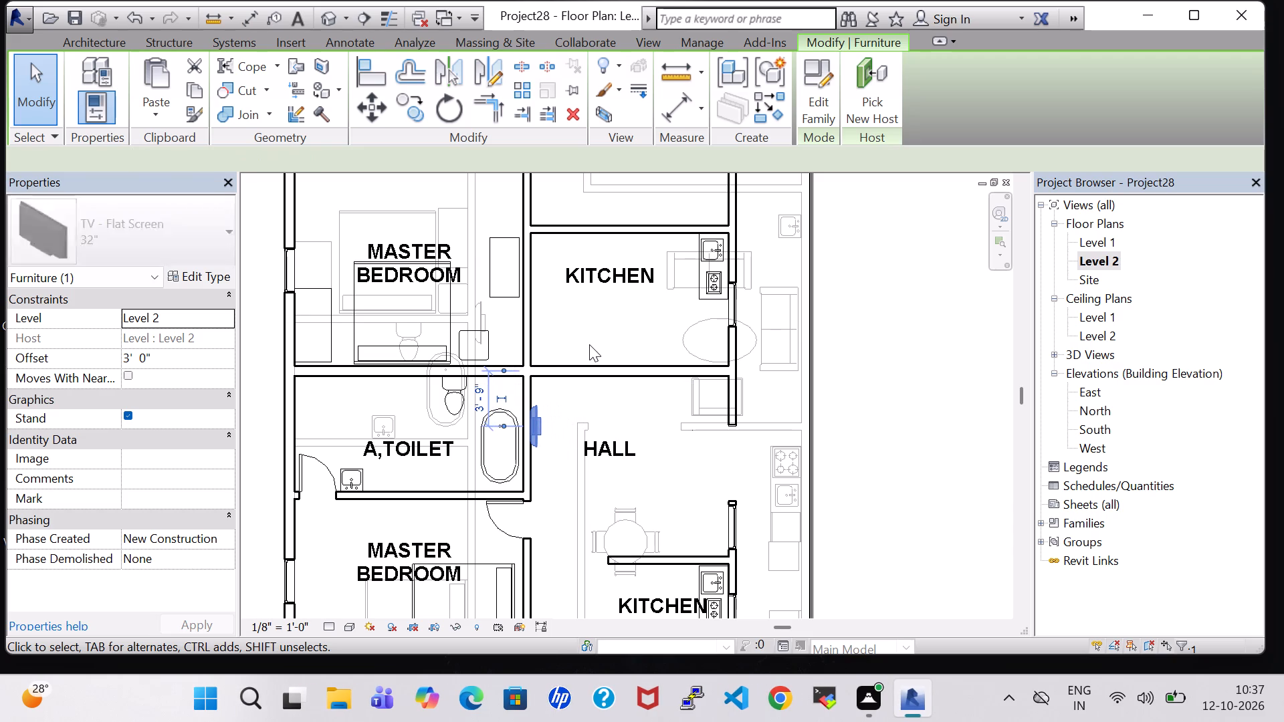
pyautogui.press('Down')
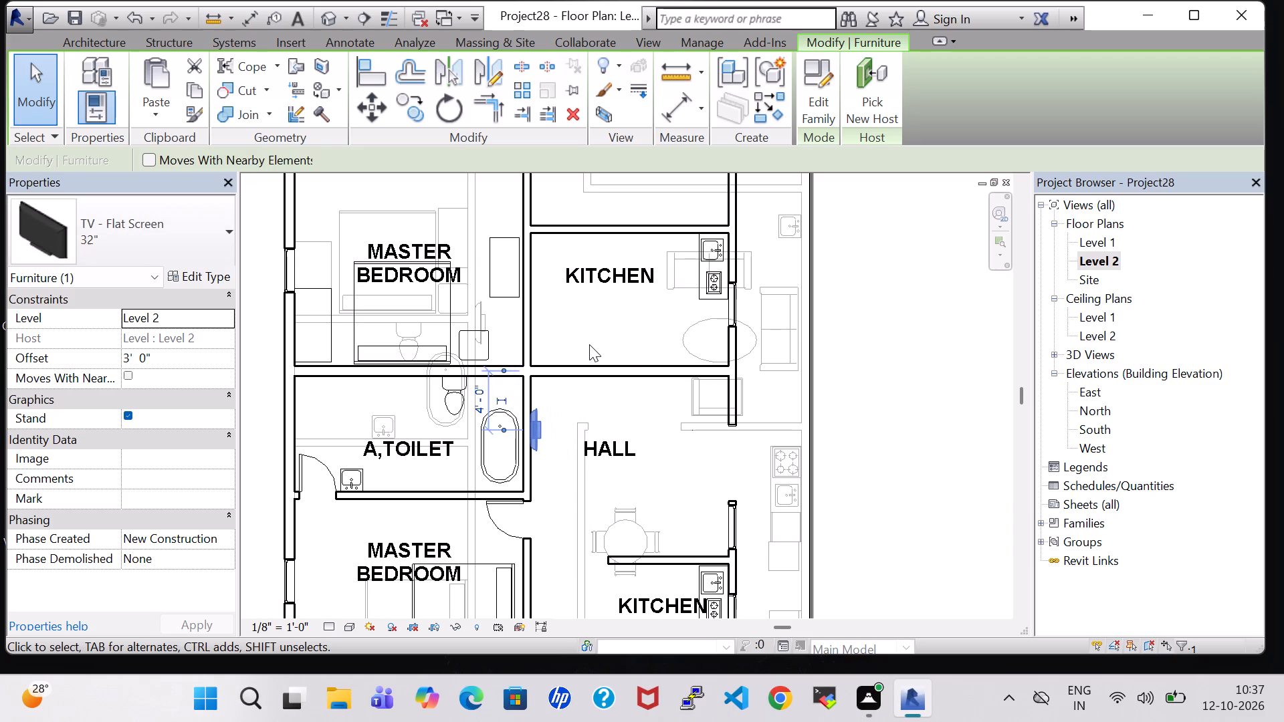
pyautogui.click(962, 283)
# Load the Chair-Corbu family from the Seating folder of the Furniture library.
pyautogui.scroll(-3, 958, 317)
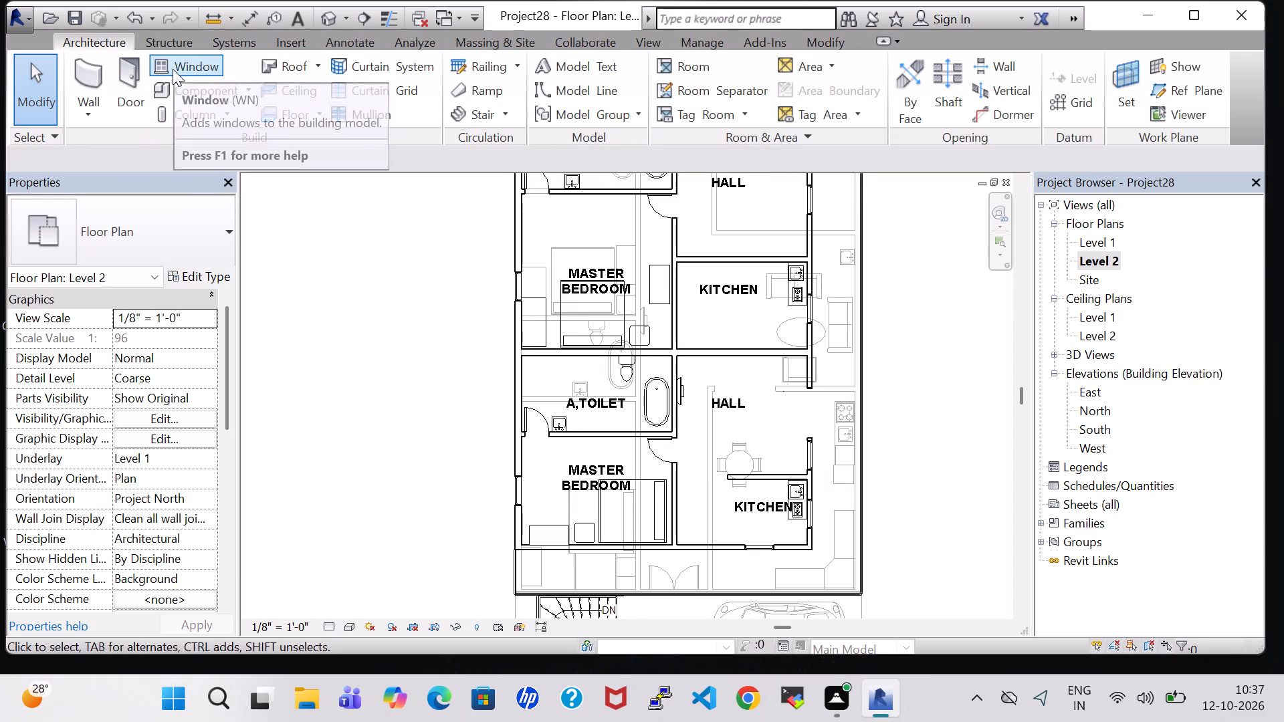
pyautogui.click(181, 90)
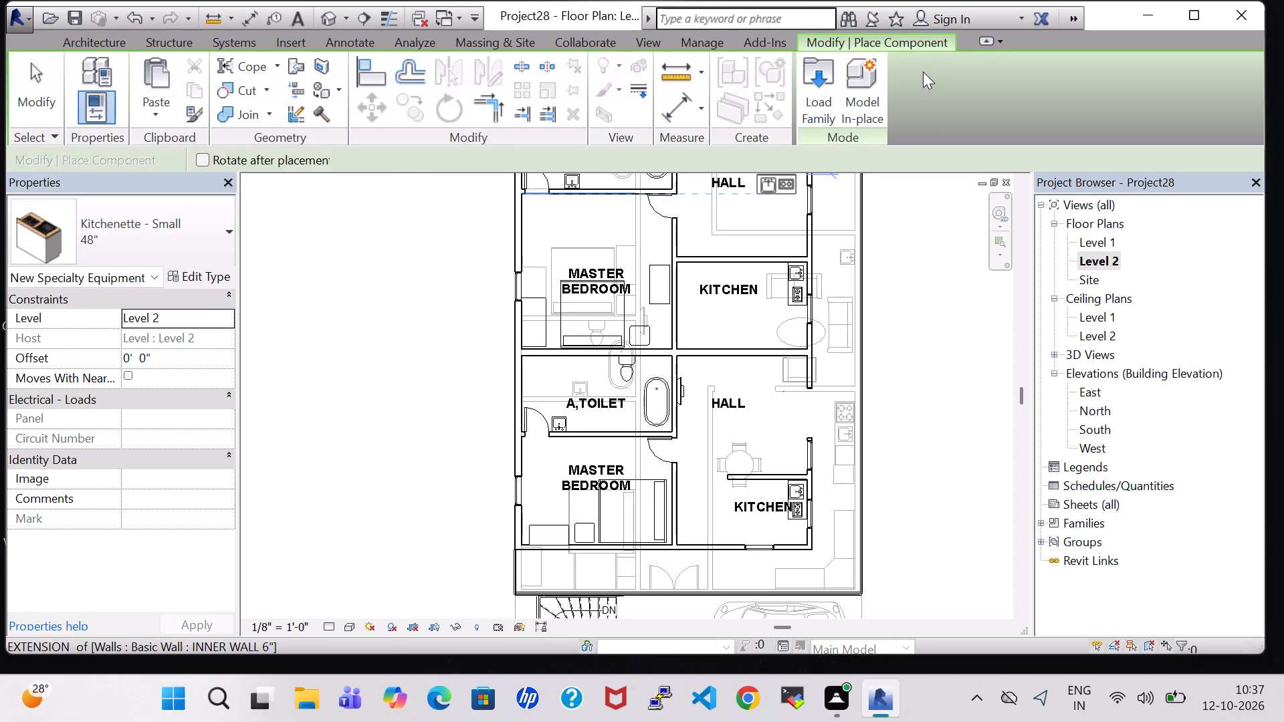
pyautogui.click(821, 79)
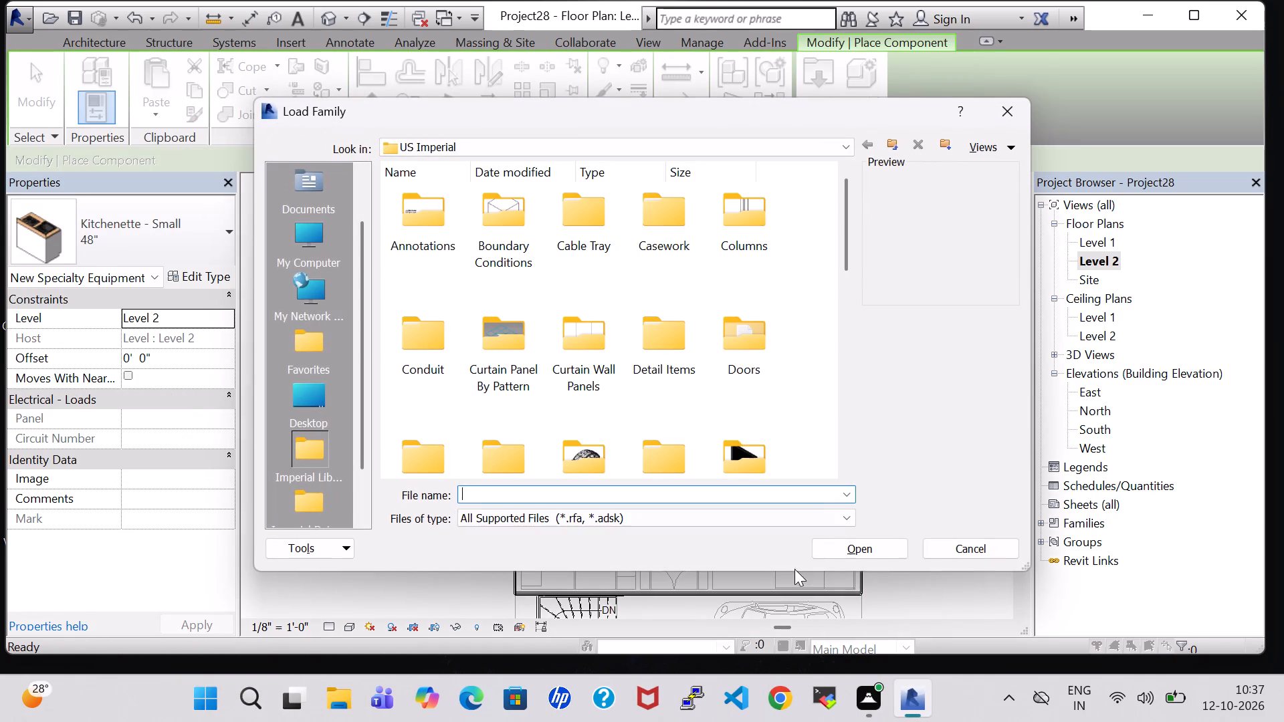
pyautogui.doubleClick(734, 475)
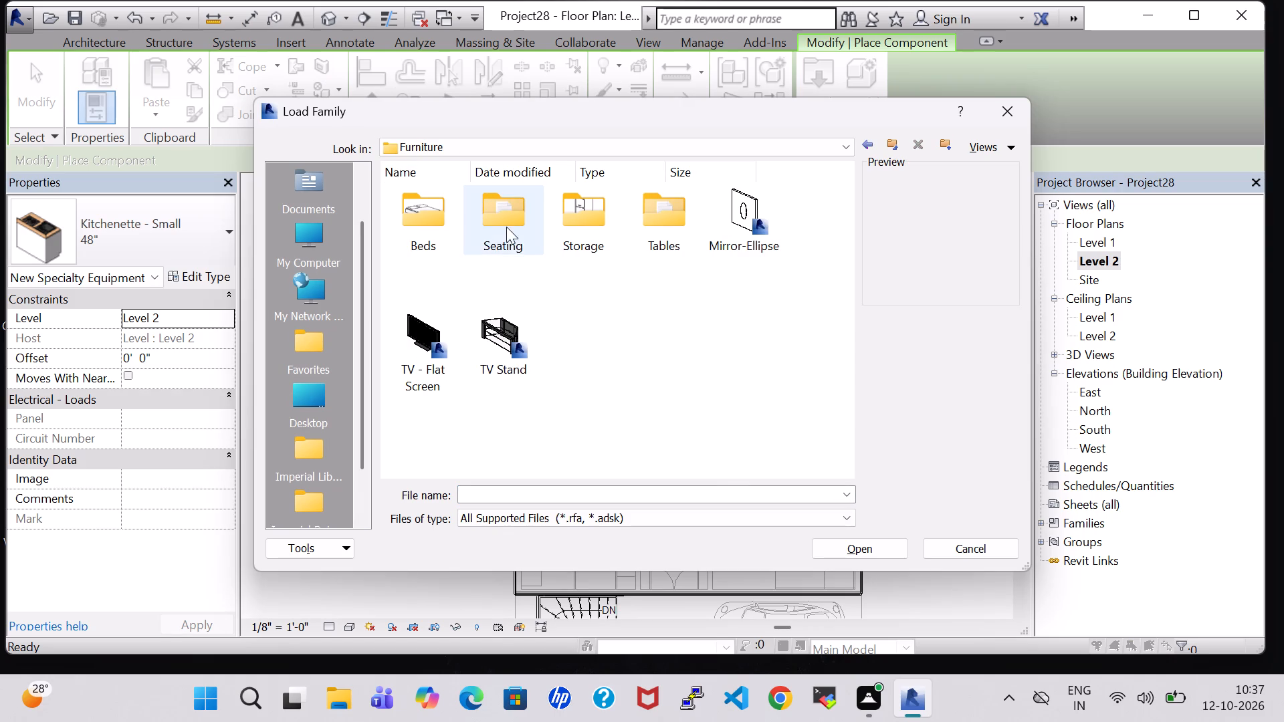
pyautogui.doubleClick(507, 228)
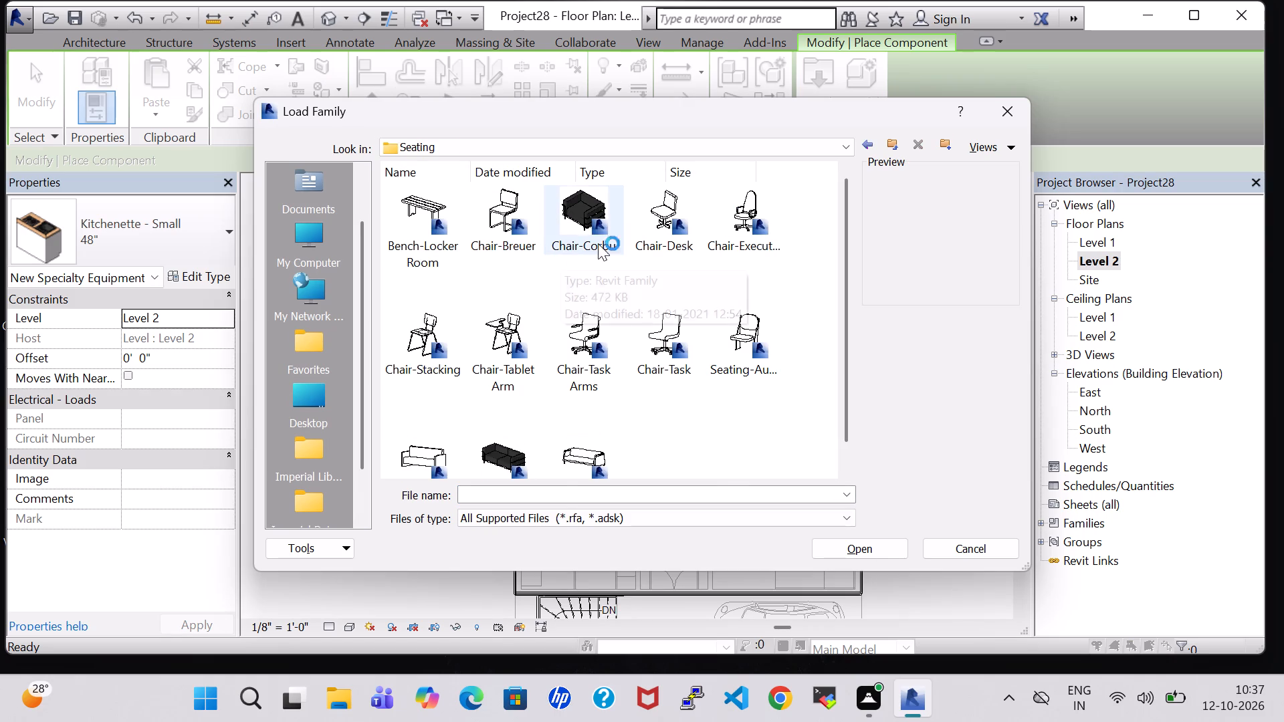
pyautogui.doubleClick(562, 217)
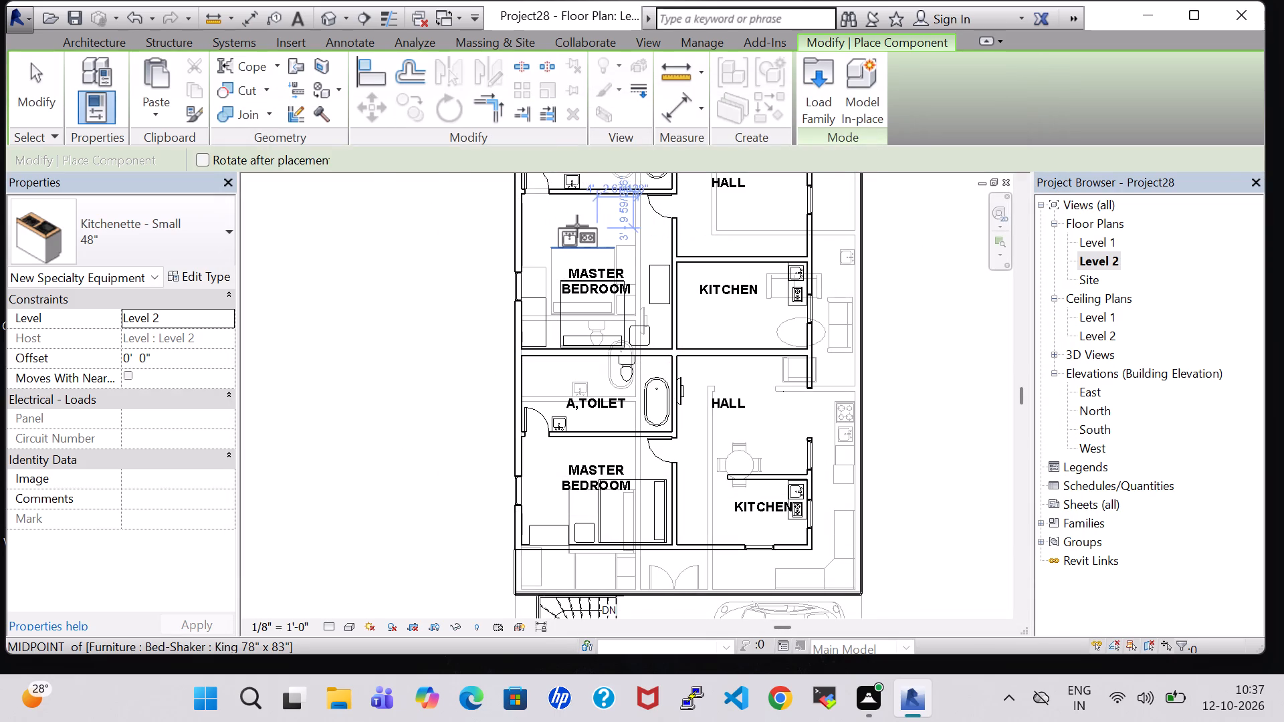
pyautogui.press('Escape')
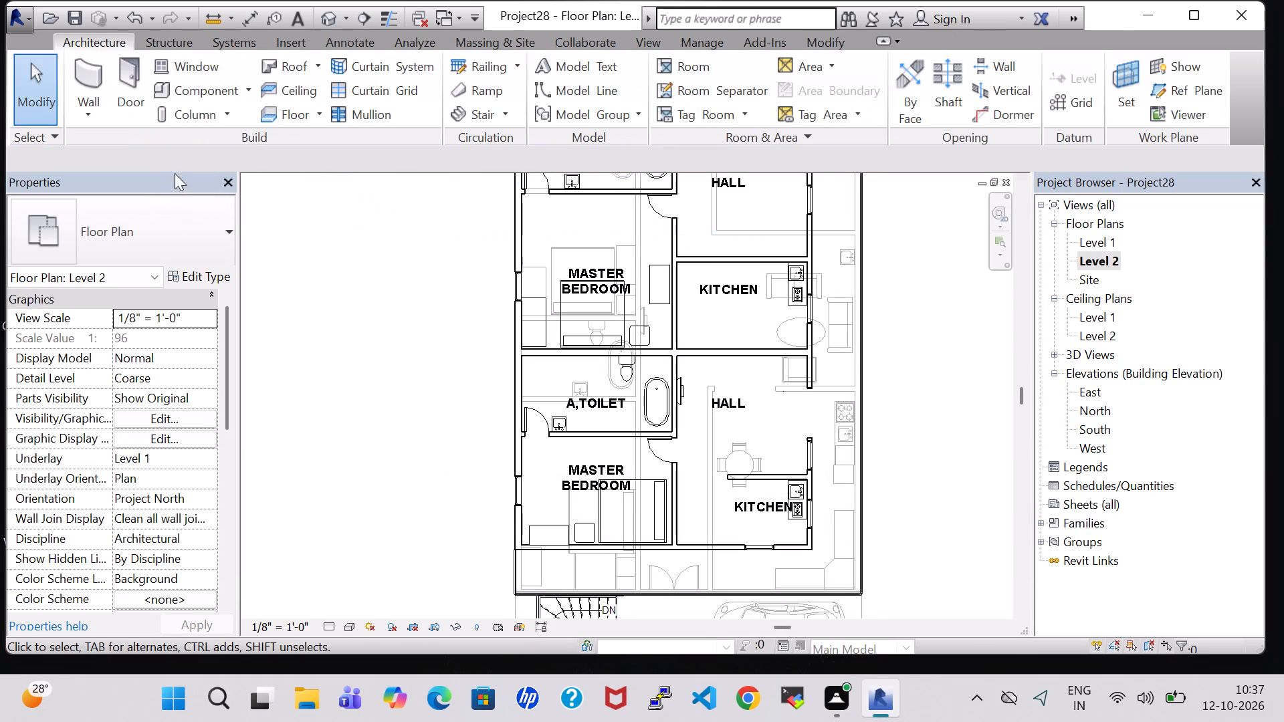
# Start placing a component on Level 2 with the Chair type of the Chair-Corbu family.
pyautogui.click(219, 80)
pyautogui.click(134, 244)
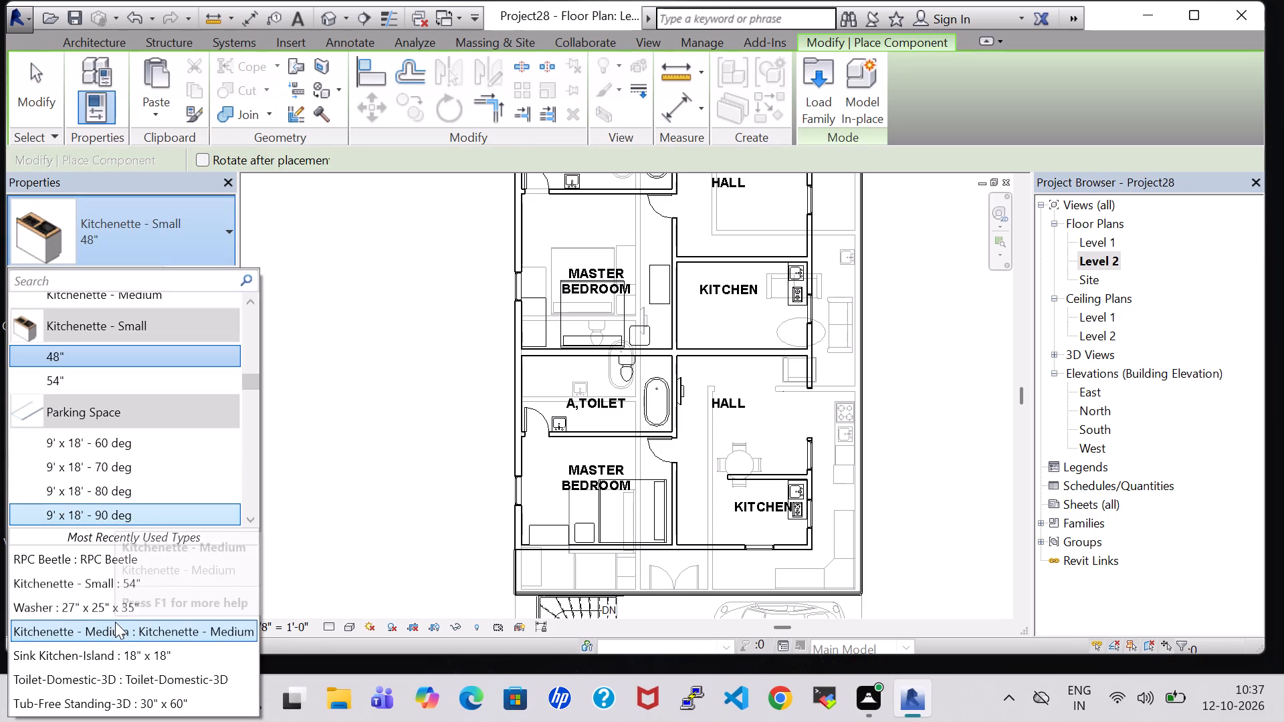
pyautogui.scroll(-1, 115, 622)
pyautogui.scroll(3, 115, 616)
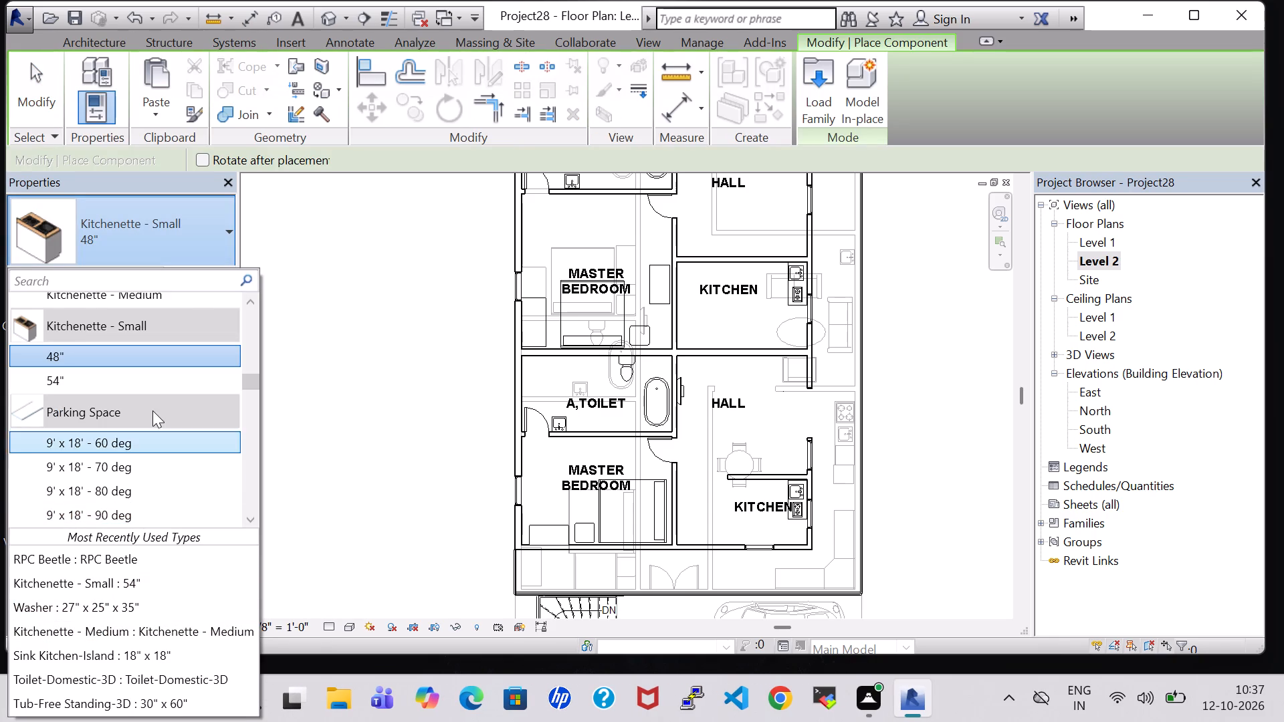
pyautogui.scroll(13, 152, 410)
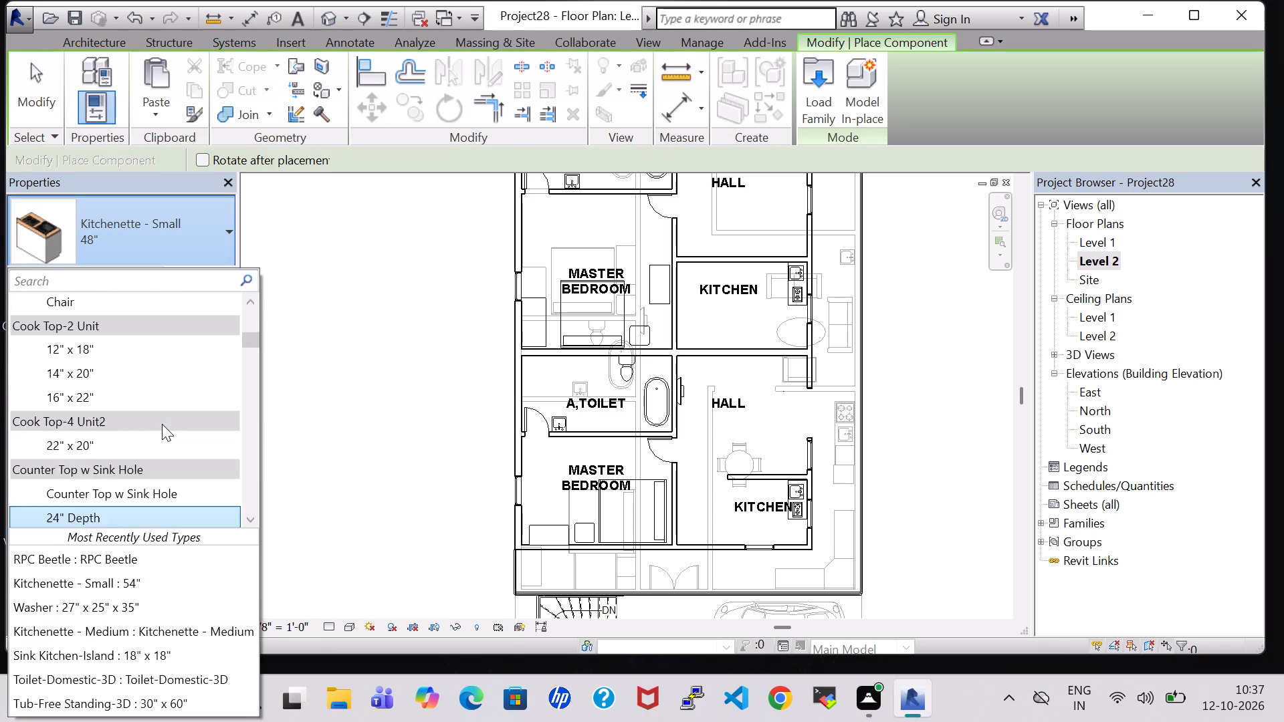
pyautogui.scroll(1, 162, 424)
pyautogui.click(87, 311)
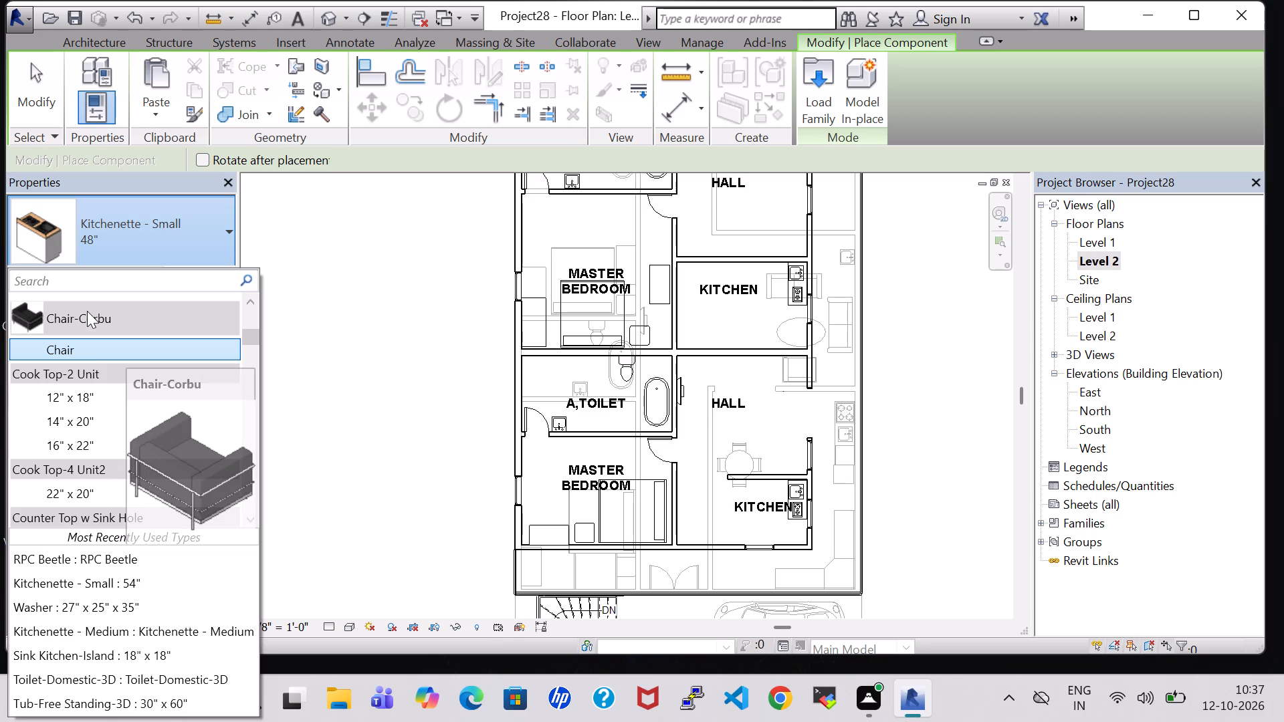
pyautogui.doubleClick(87, 311)
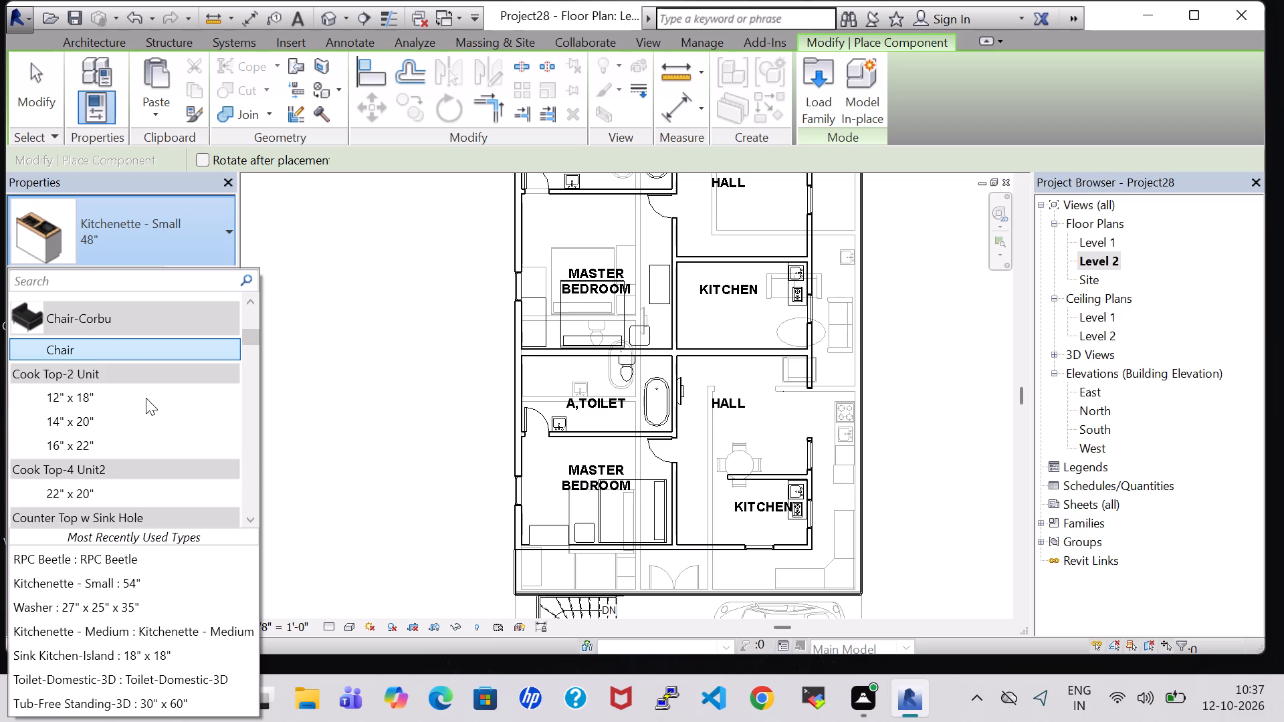
pyautogui.click(146, 406)
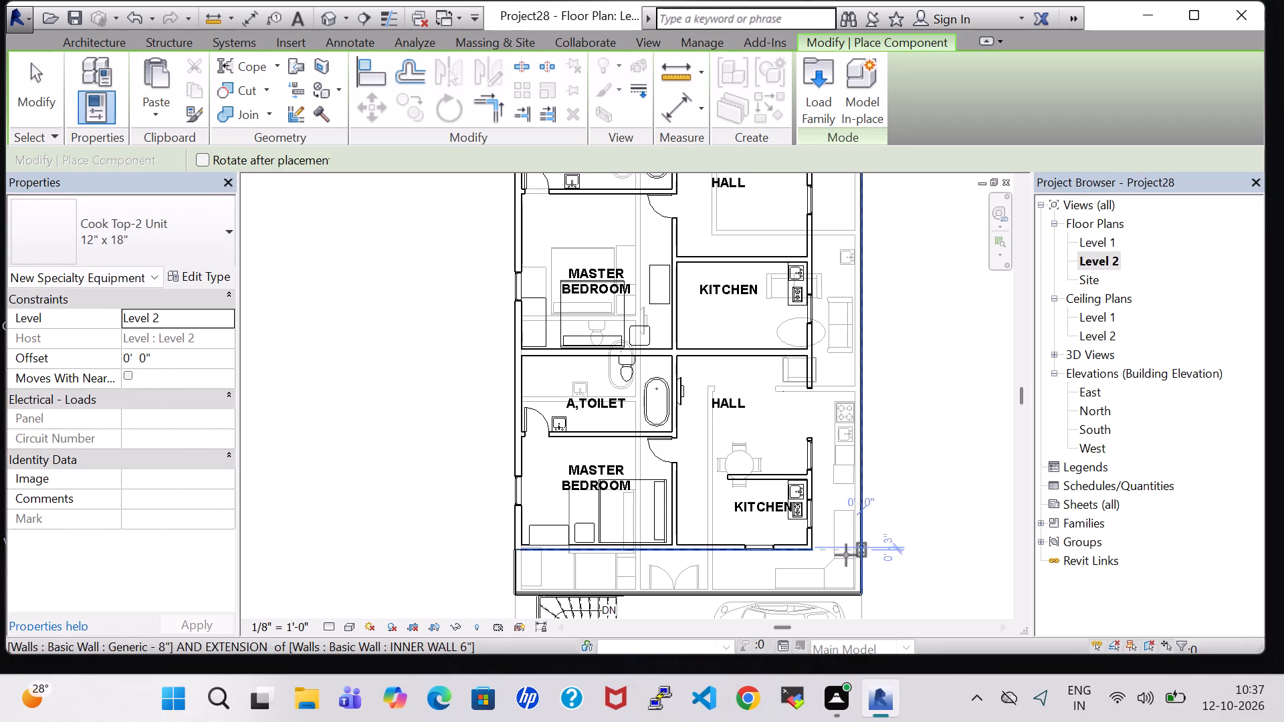
pyautogui.click(156, 239)
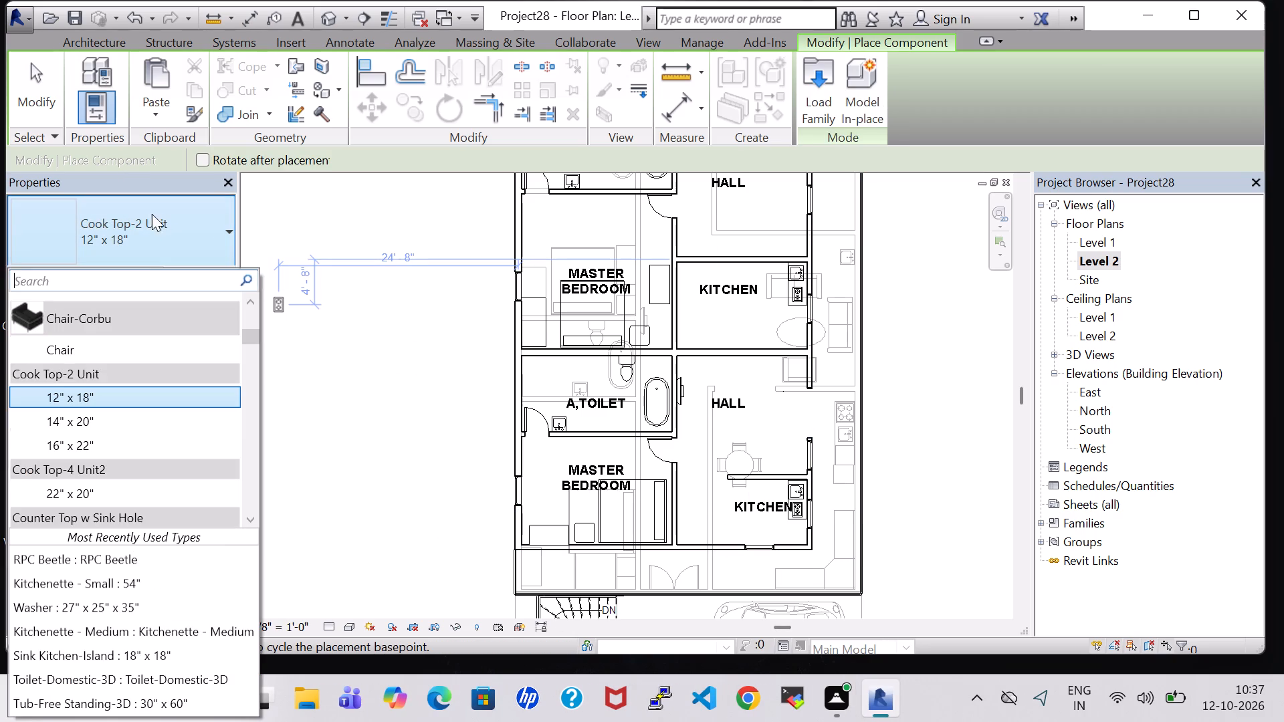
pyautogui.click(131, 338)
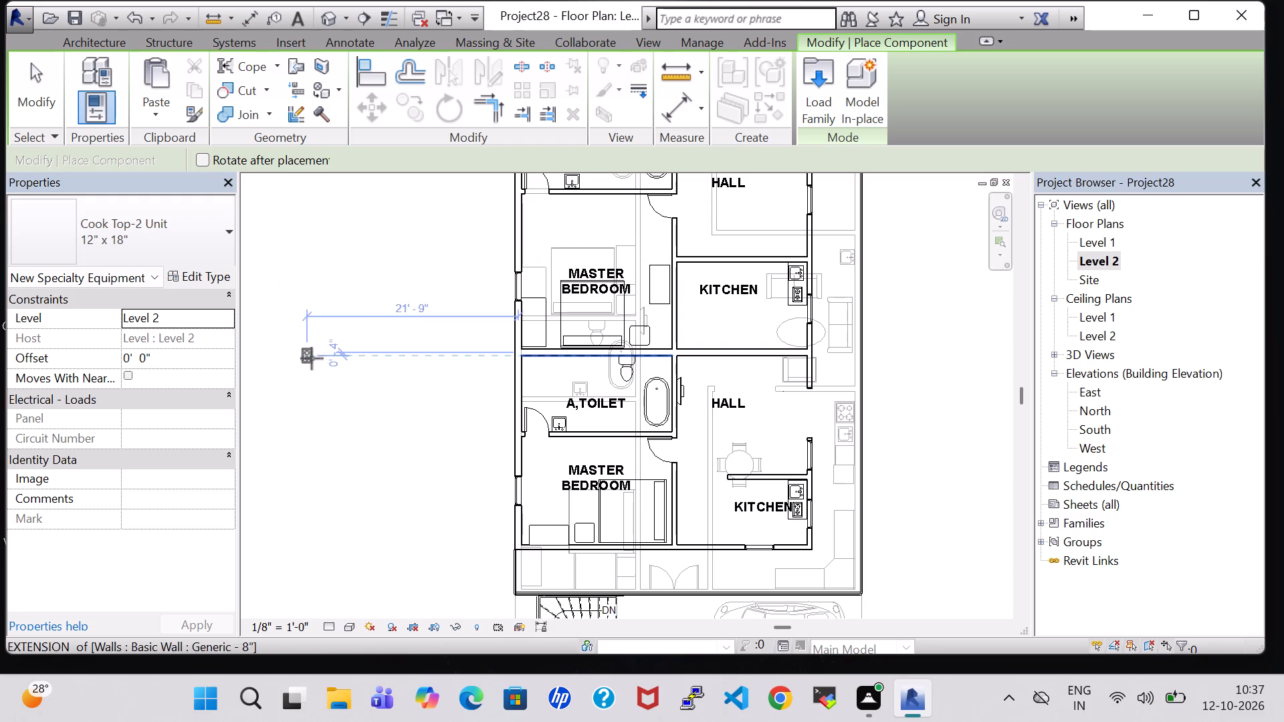
pyautogui.click(148, 230)
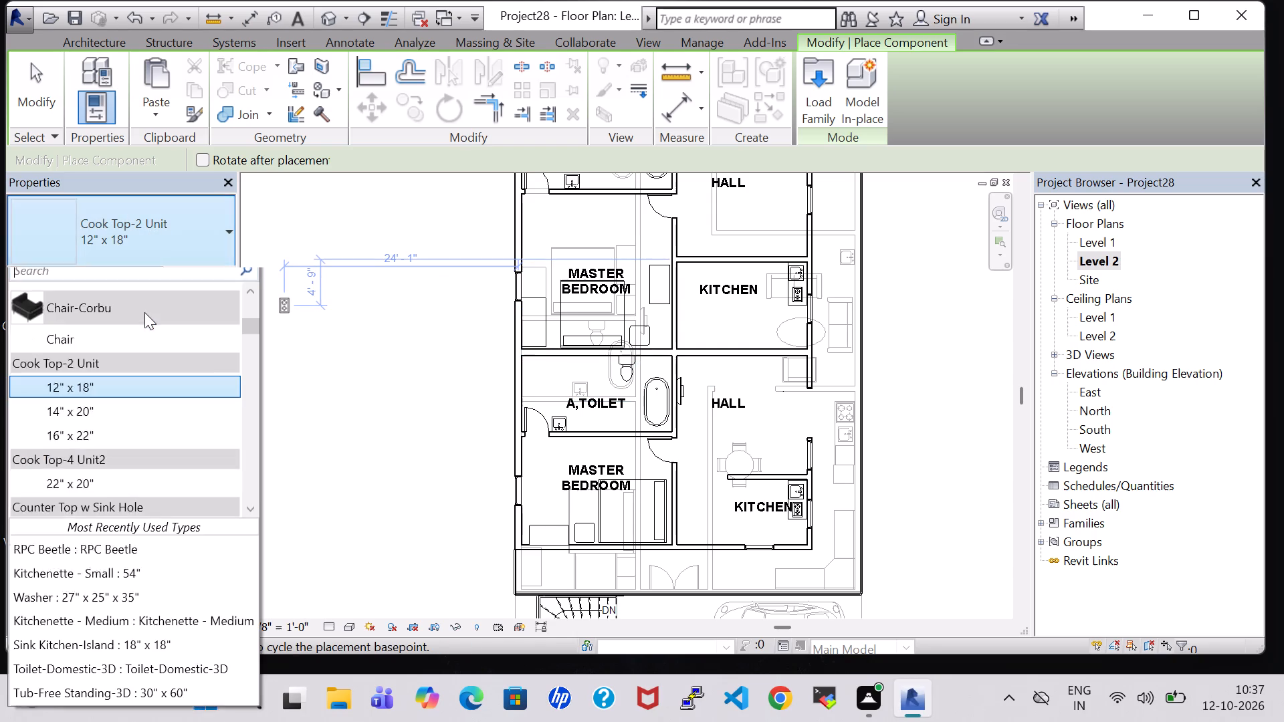
pyautogui.scroll(2, 148, 314)
pyautogui.click(72, 410)
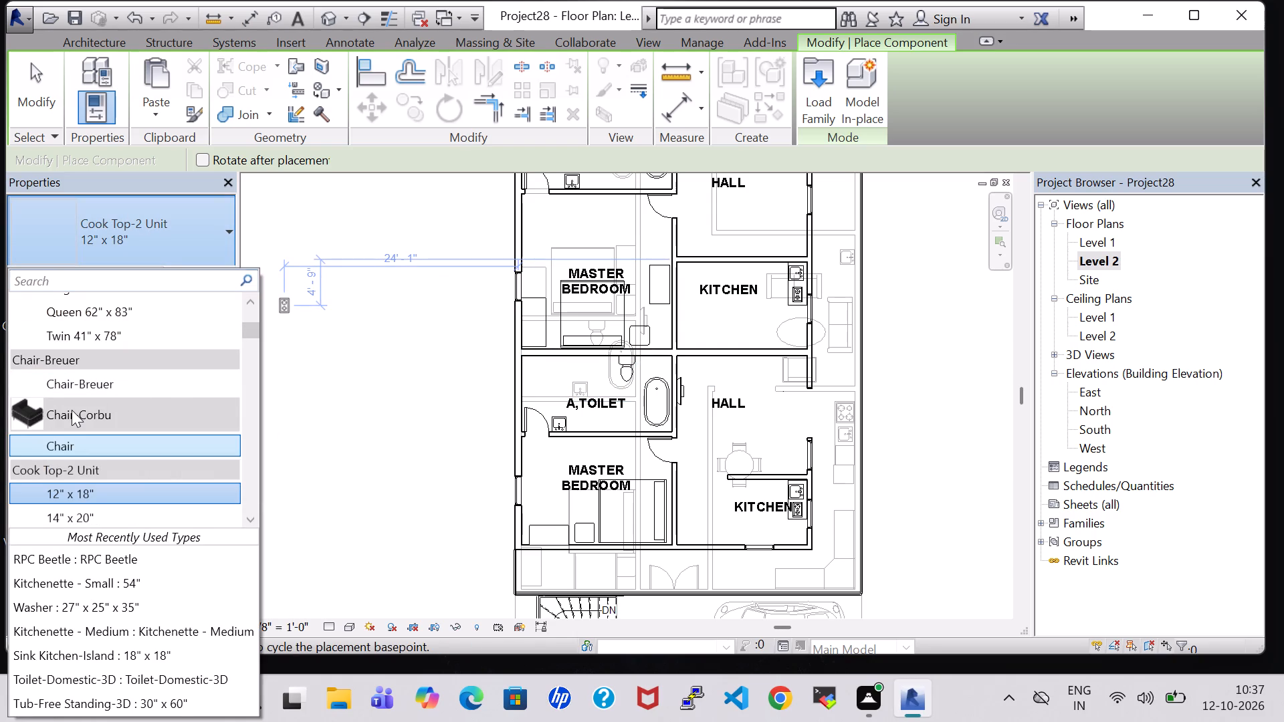
pyautogui.doubleClick(78, 447)
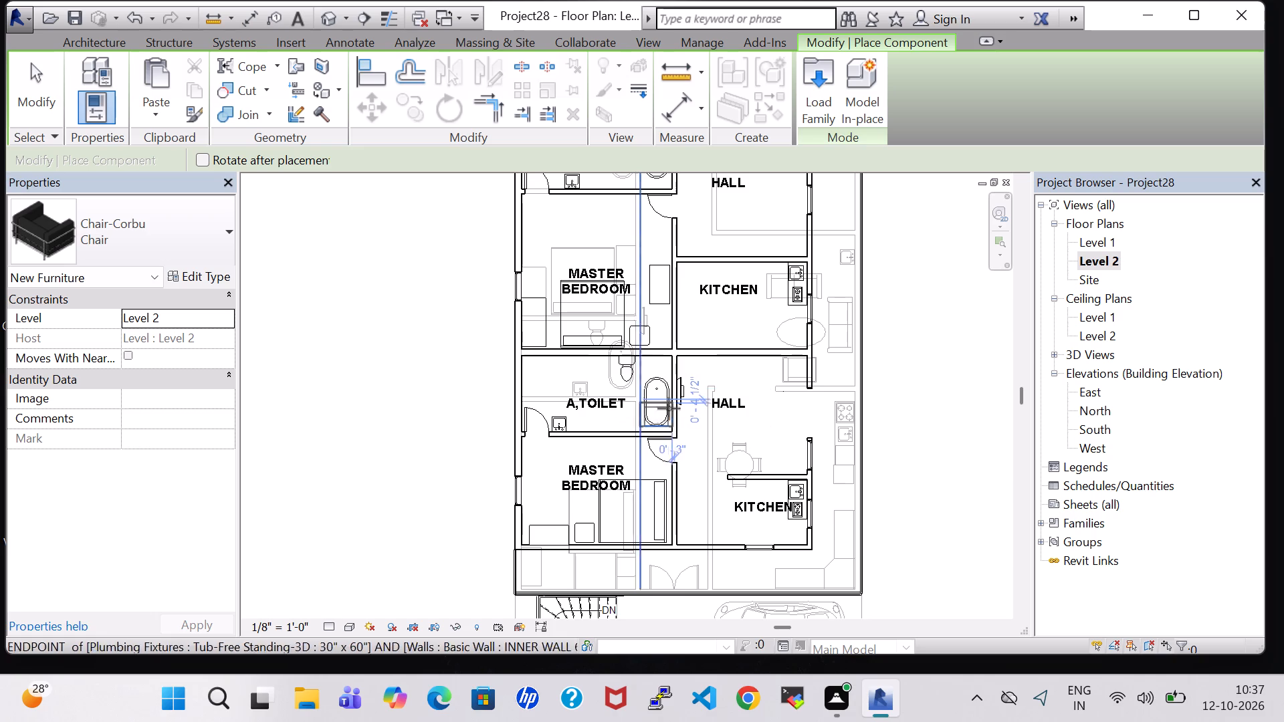
# Place two Chair-Corbu chairs in the HALL, one along the upper KITCHEN's wall and one, rotated, along the lower KITCHEN's wall.
pyautogui.scroll(4, 744, 362)
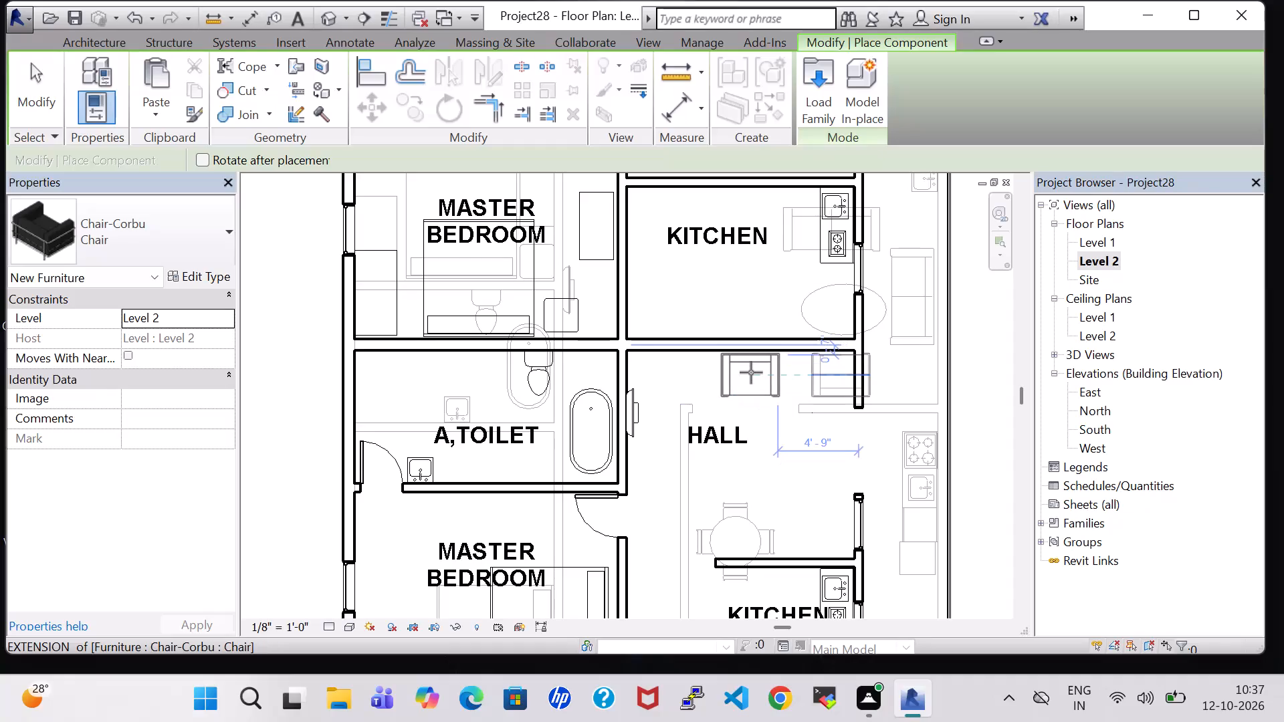
pyautogui.click(751, 372)
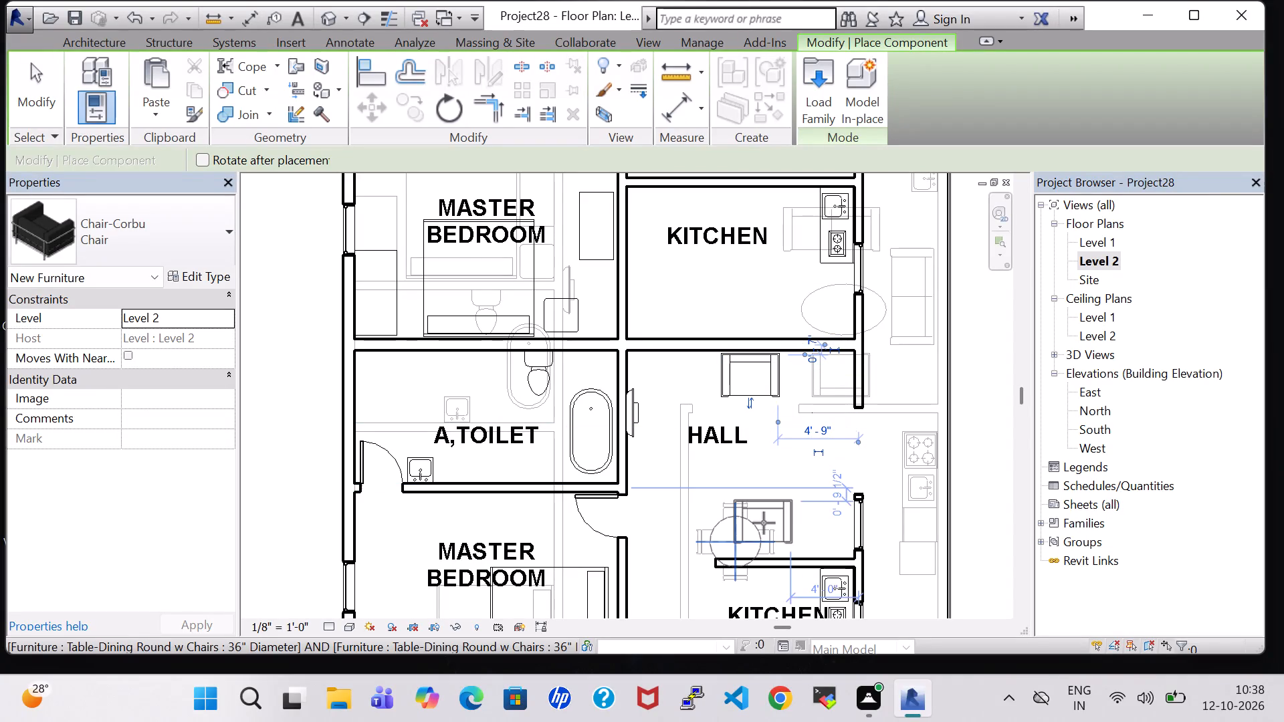
pyautogui.press('space')
pyautogui.press('space')
pyautogui.press('space')
pyautogui.press('space')
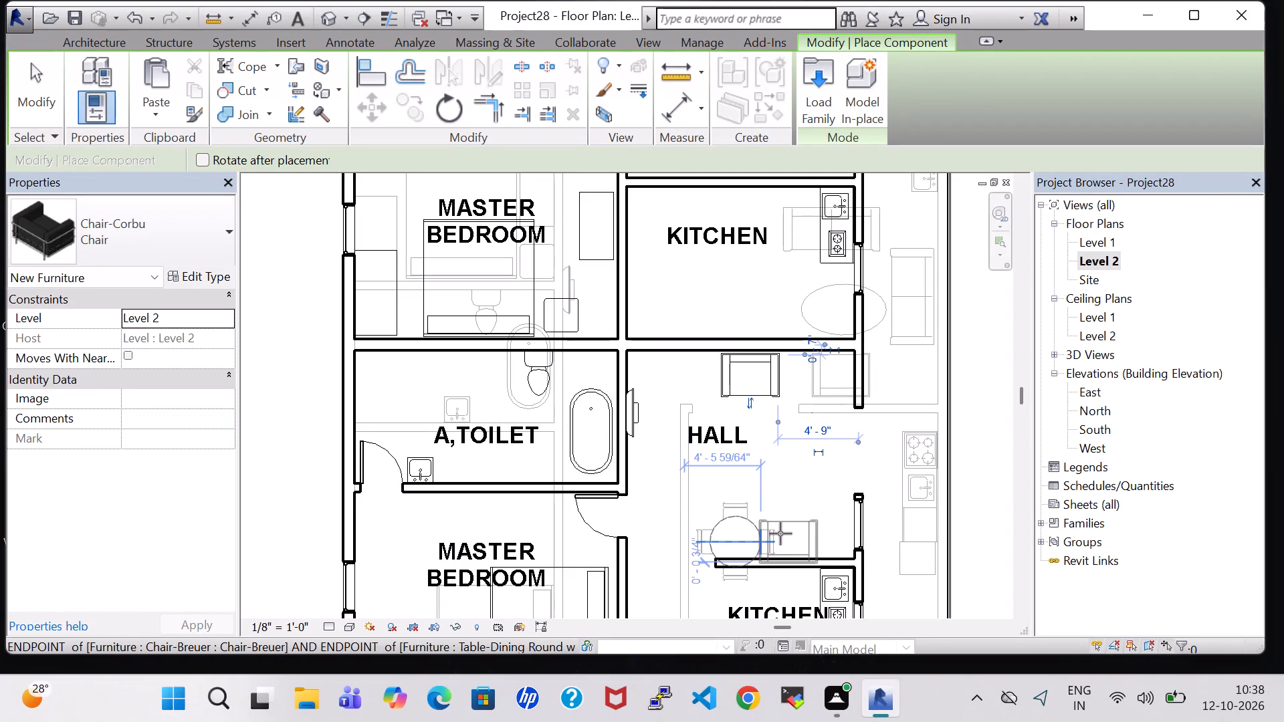
pyautogui.click(778, 531)
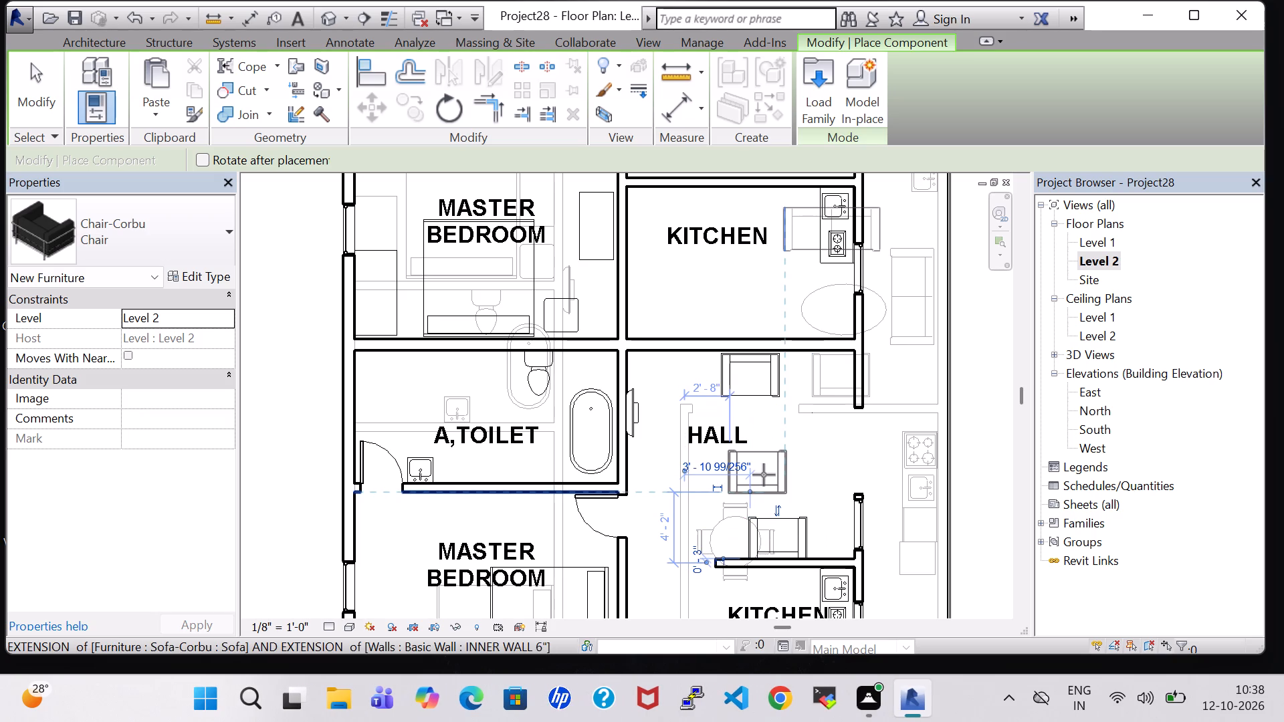
pyautogui.press('Escape')
pyautogui.press('Escape')
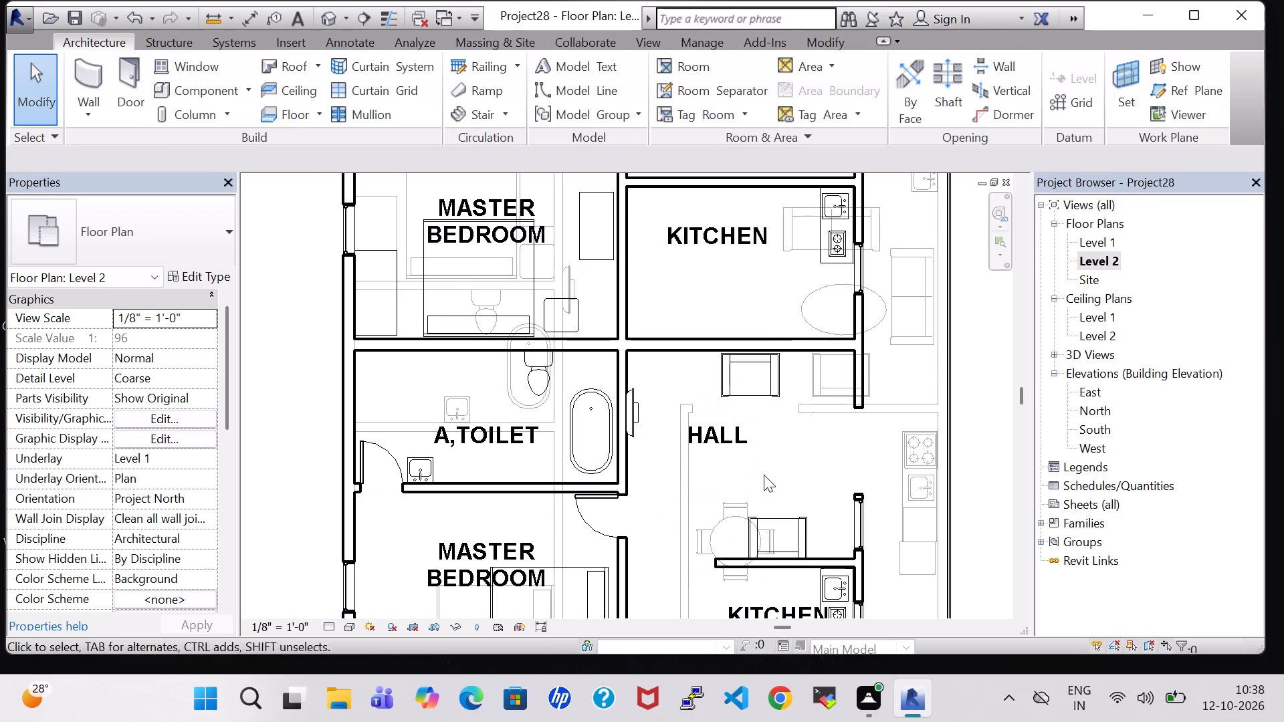
# Load the Table-Ellipse family from the Tables folder of the Furniture library.
pyautogui.click(209, 79)
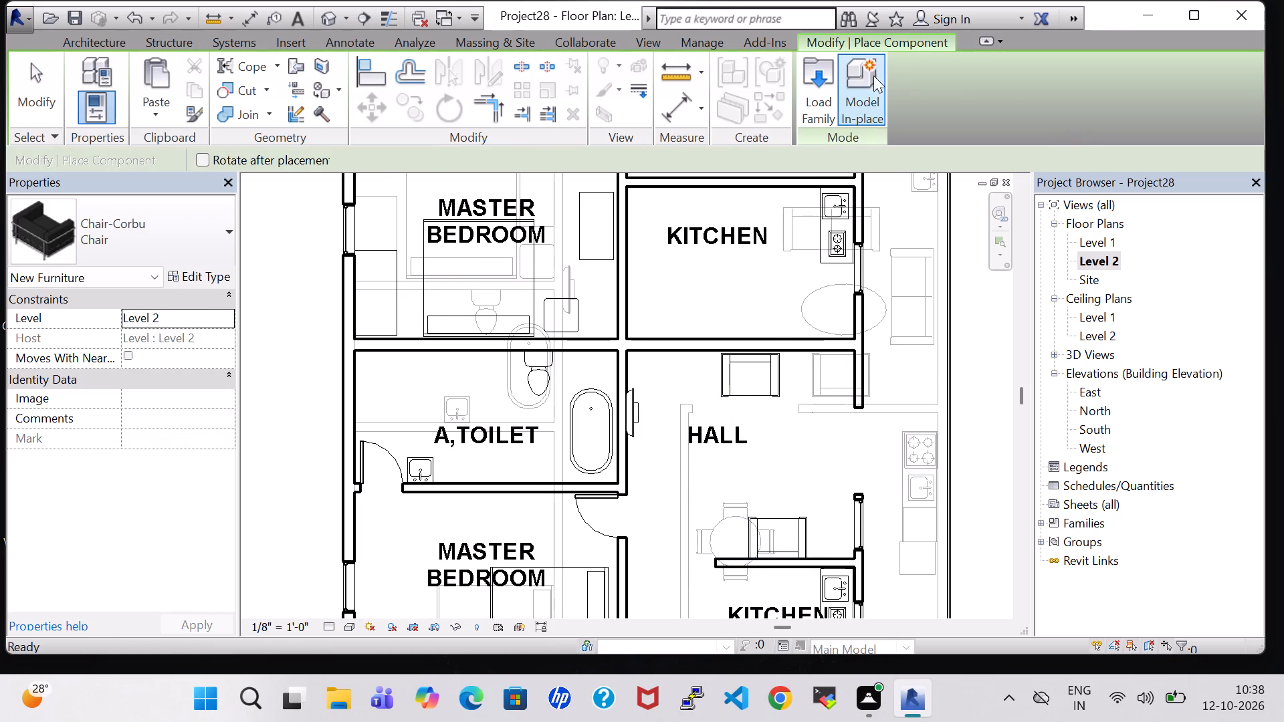
pyautogui.click(812, 84)
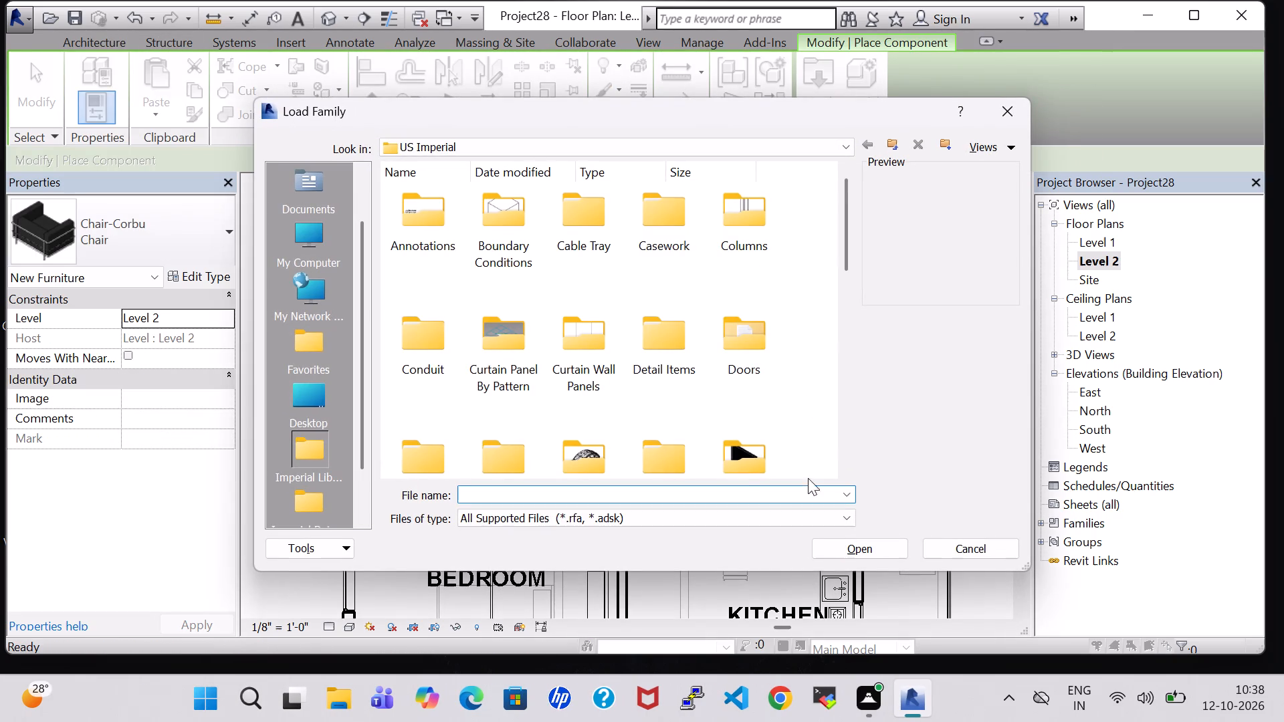
pyautogui.doubleClick(740, 472)
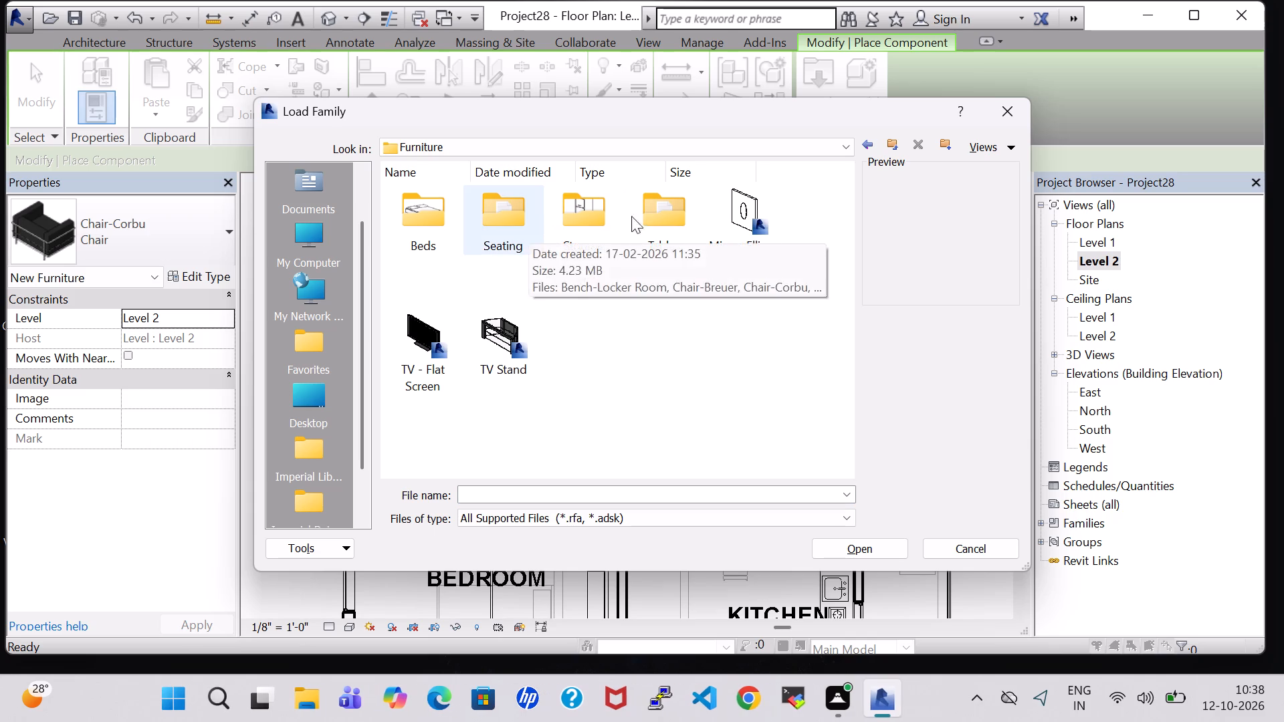
pyautogui.click(663, 217)
pyautogui.click(663, 217)
pyautogui.click(508, 364)
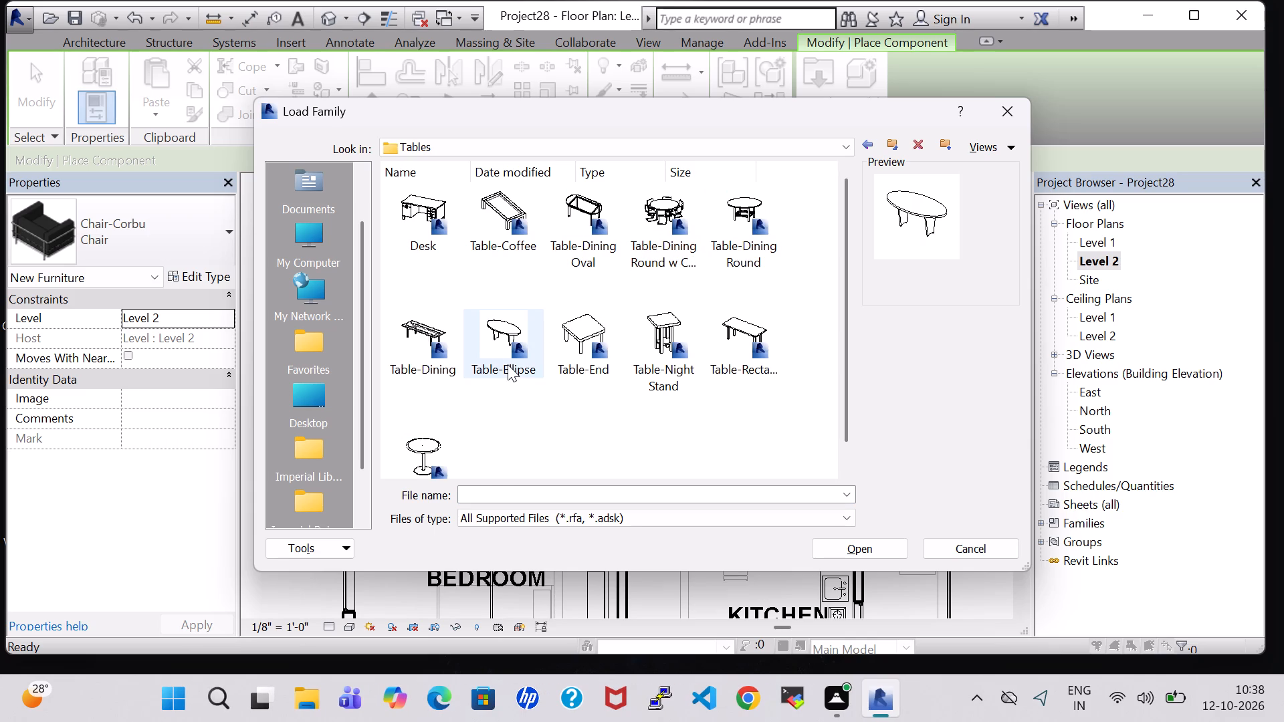
pyautogui.click(888, 546)
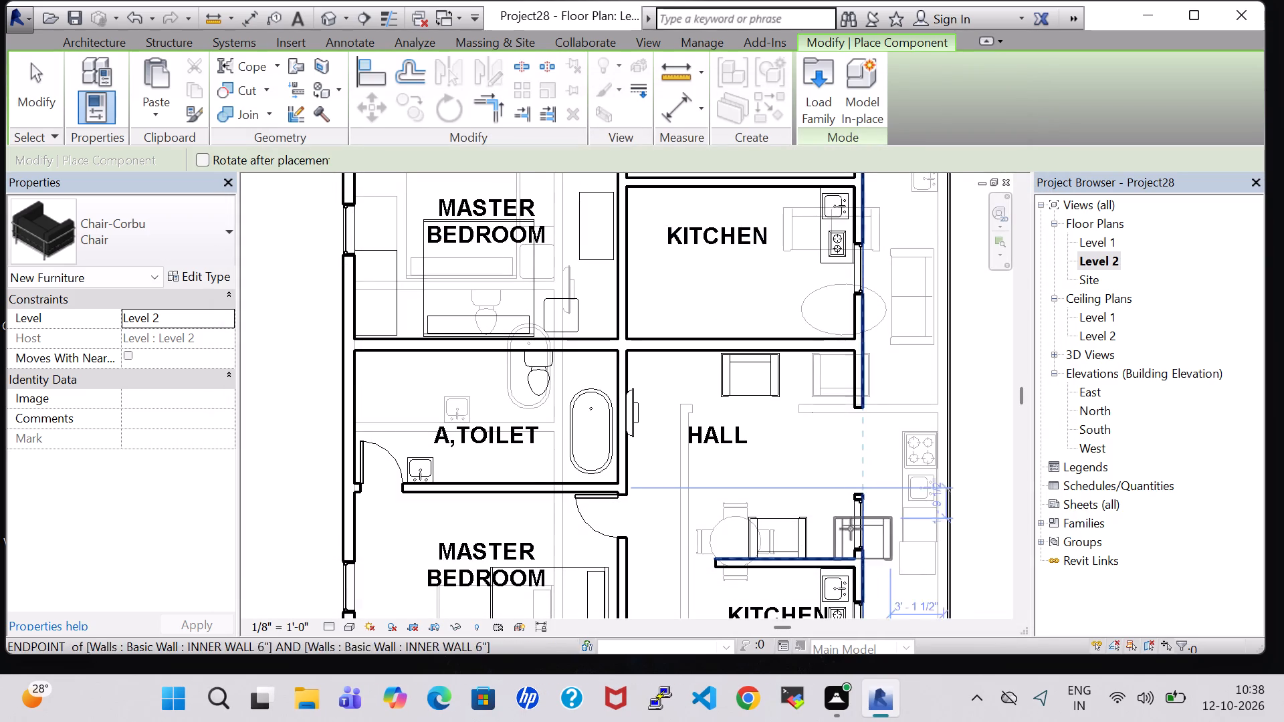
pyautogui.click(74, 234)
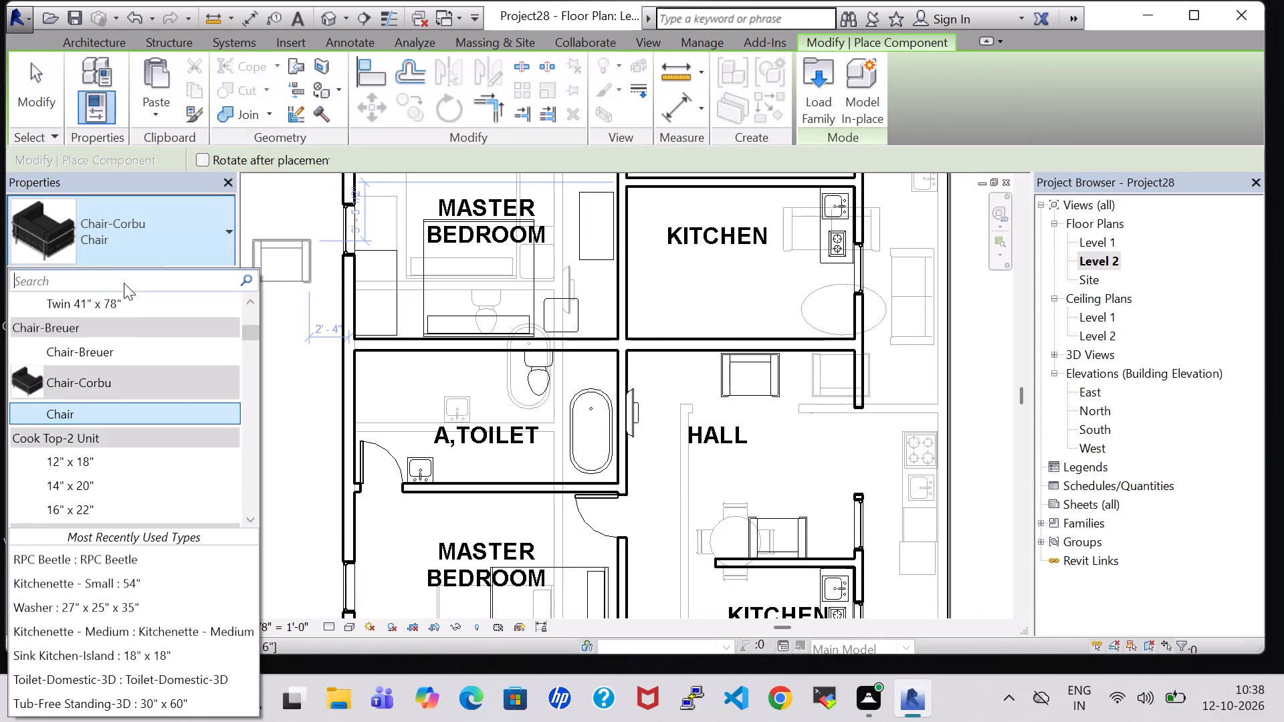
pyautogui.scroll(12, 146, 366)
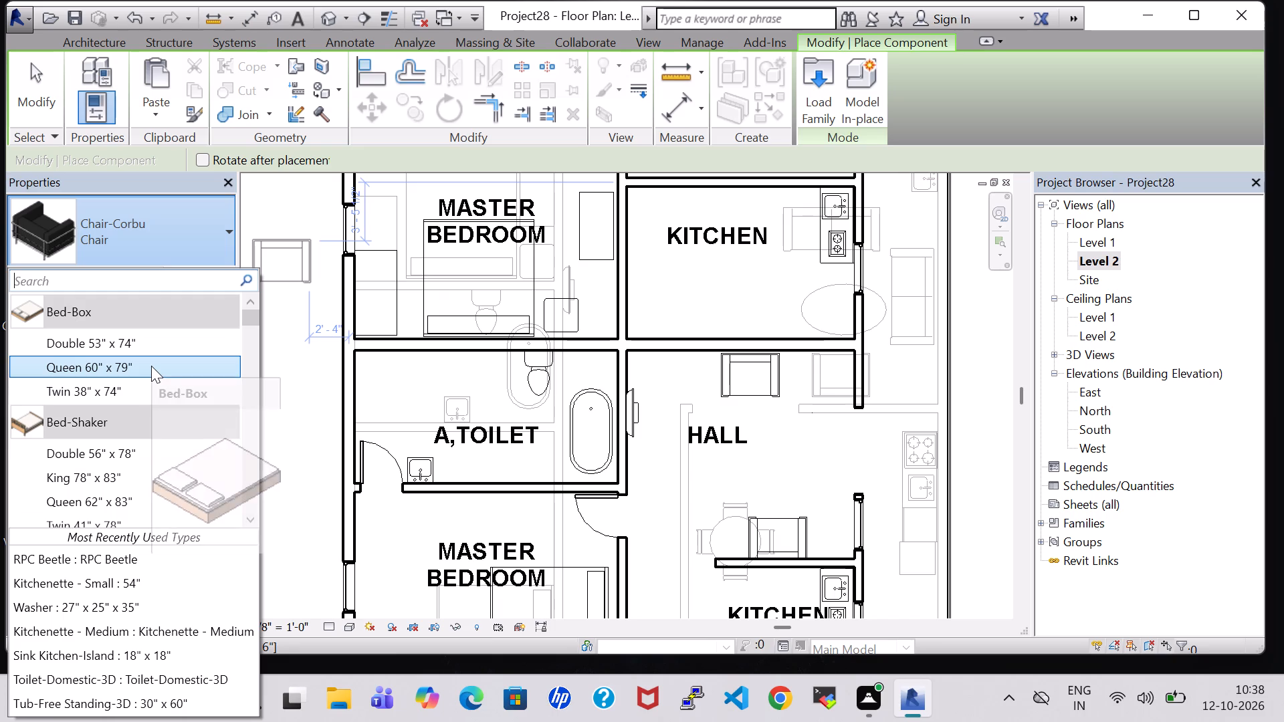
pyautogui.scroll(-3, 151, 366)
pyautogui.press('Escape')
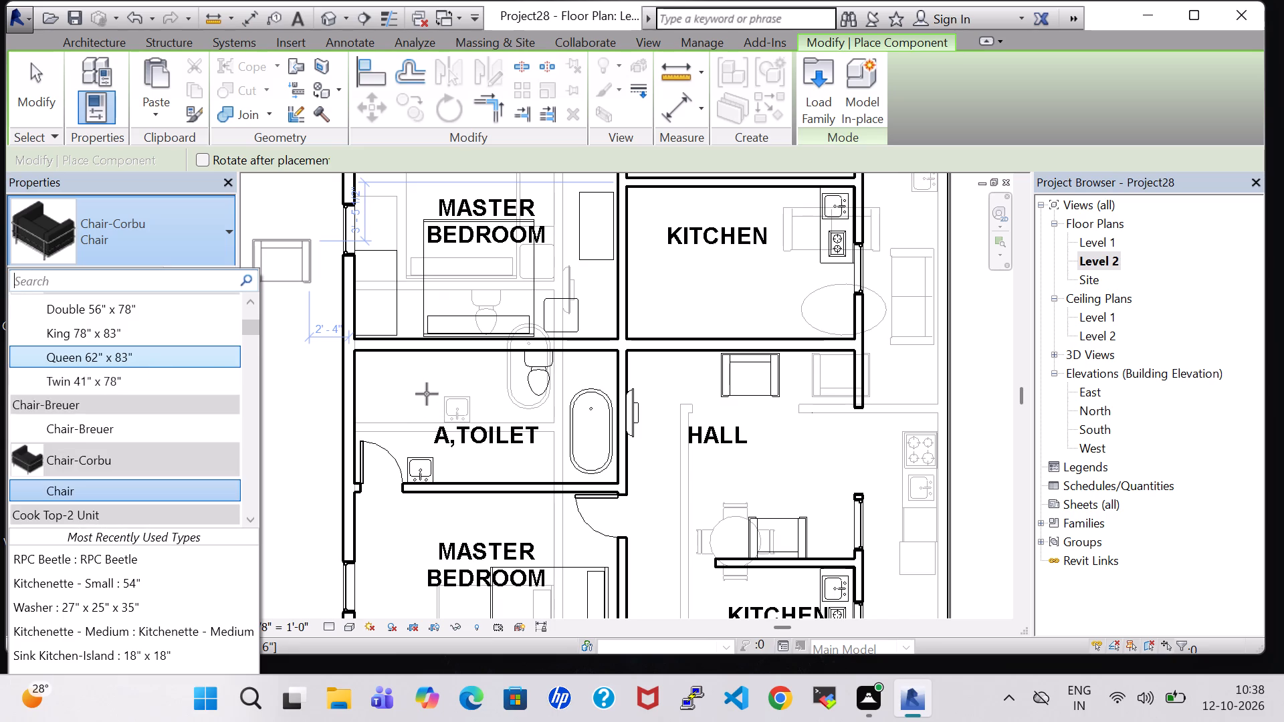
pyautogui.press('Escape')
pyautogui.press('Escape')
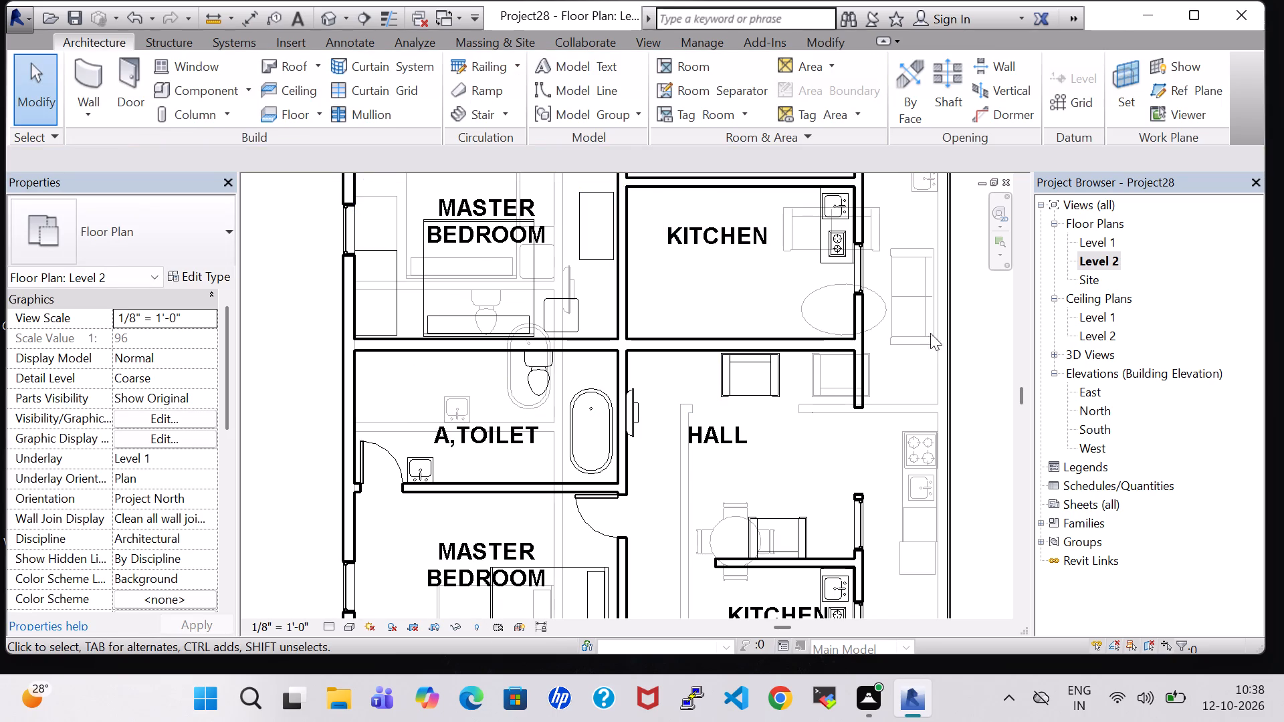
# Examine the Level 2 HALL with its chairs, and the adjoining kitchens and outer wall, in the 3D view.
pyautogui.click(324, 13)
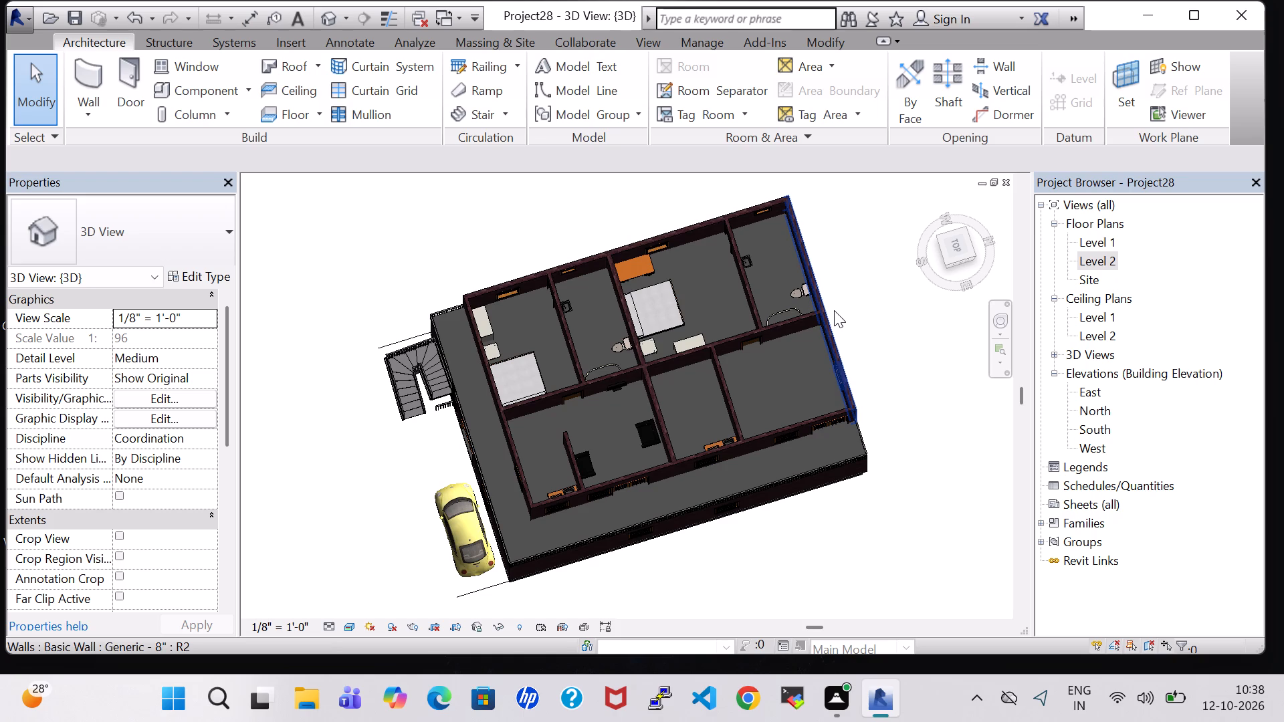
pyautogui.keyDown('shift'); pyautogui.moveTo(597, 418); pyautogui.dragTo(715, 487, button='middle'); pyautogui.keyUp('shift')
pyautogui.keyDown('shift'); pyautogui.scroll(1, 597, 418); pyautogui.keyUp('shift')
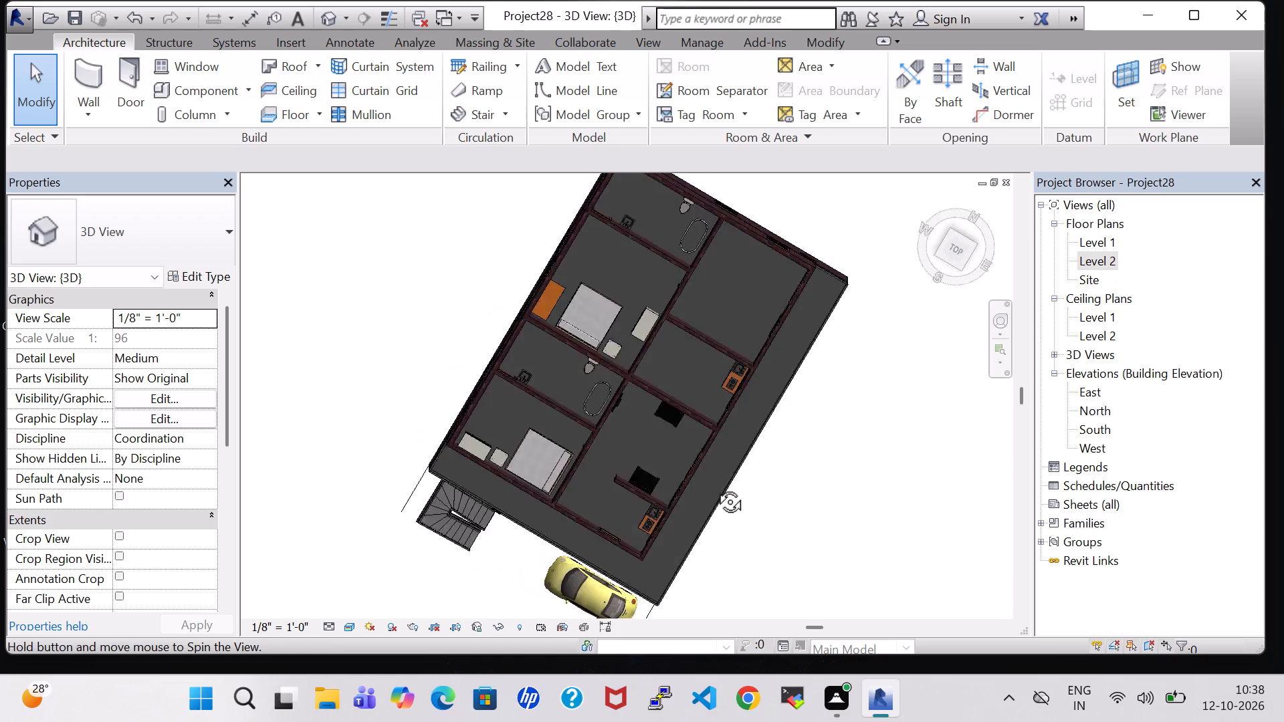
pyautogui.keyDown('shift'); pyautogui.moveTo(715, 487); pyautogui.dragTo(732, 497, button='middle'); pyautogui.keyUp('shift')
pyautogui.scroll(7, 732, 497)
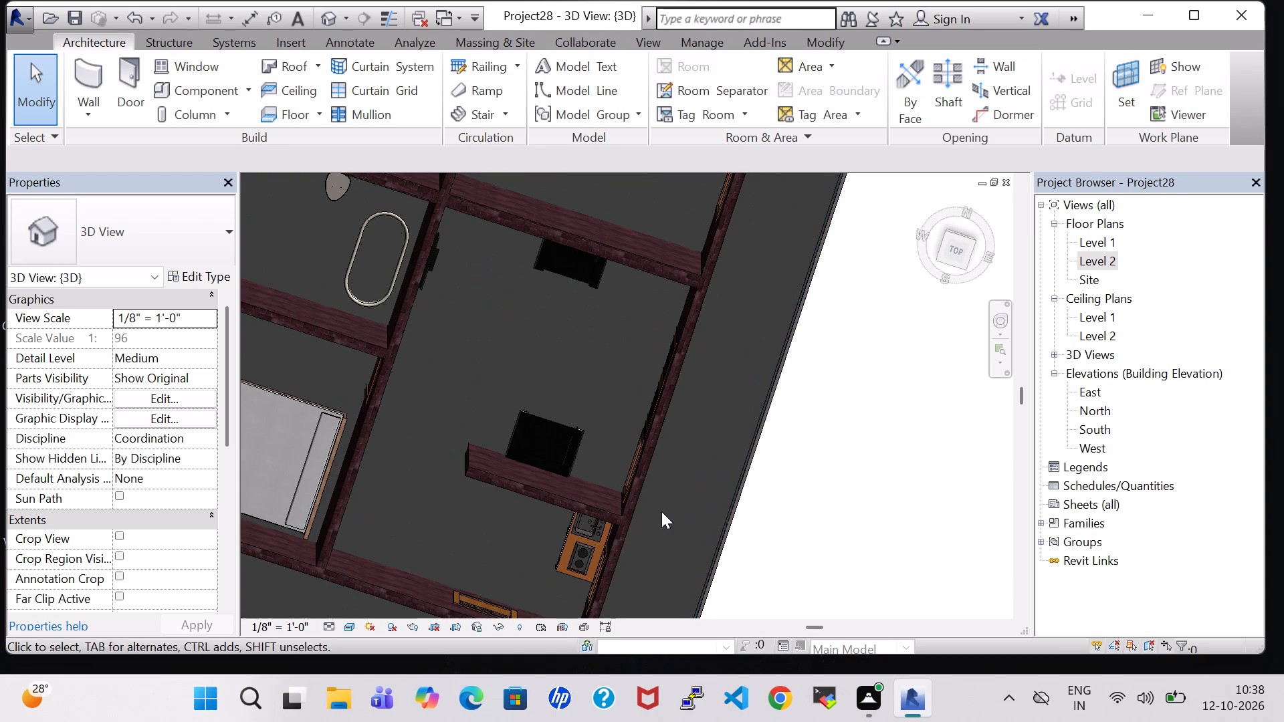
pyautogui.scroll(1, 742, 534)
pyautogui.moveTo(762, 539); pyautogui.dragTo(762, 505, button='middle')
pyautogui.keyDown('shift'); pyautogui.moveTo(762, 505); pyautogui.dragTo(607, 385, button='middle'); pyautogui.keyUp('shift')
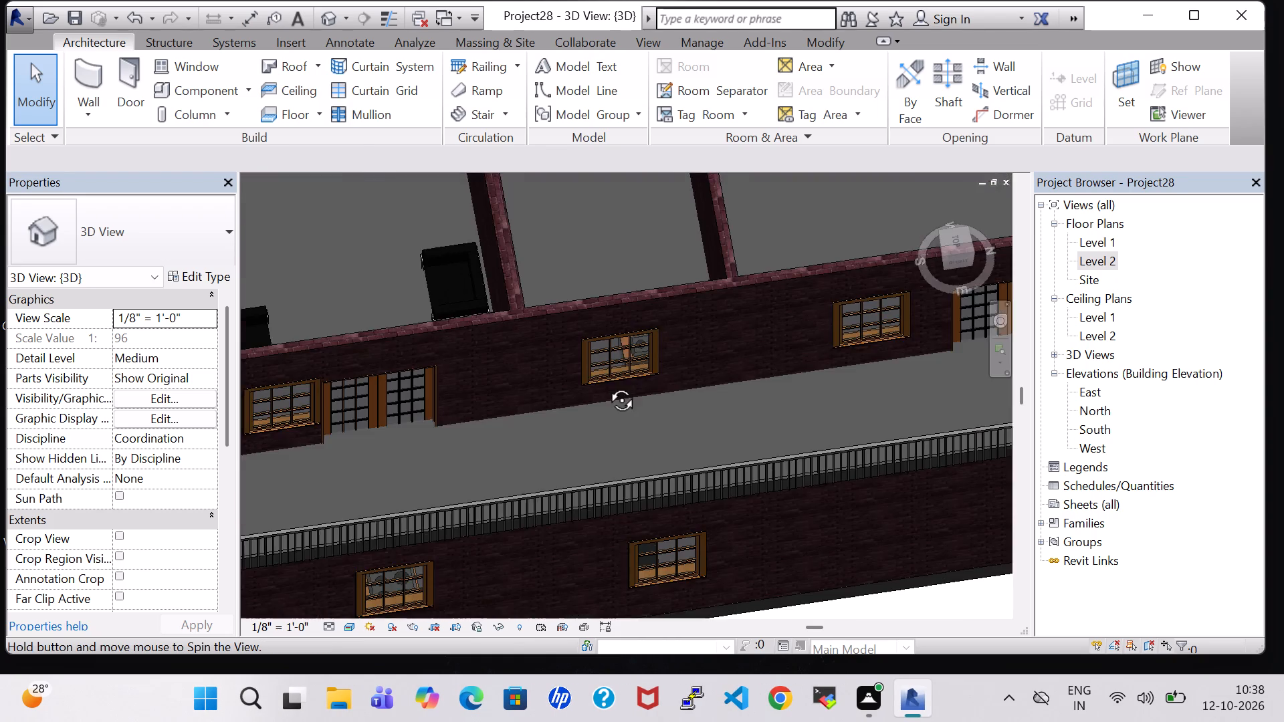
pyautogui.keyDown('shift'); pyautogui.moveTo(607, 385); pyautogui.dragTo(822, 431, button='middle'); pyautogui.keyUp('shift')
pyautogui.keyDown('shift'); pyautogui.moveTo(821, 432); pyautogui.dragTo(791, 471, button='middle'); pyautogui.keyUp('shift')
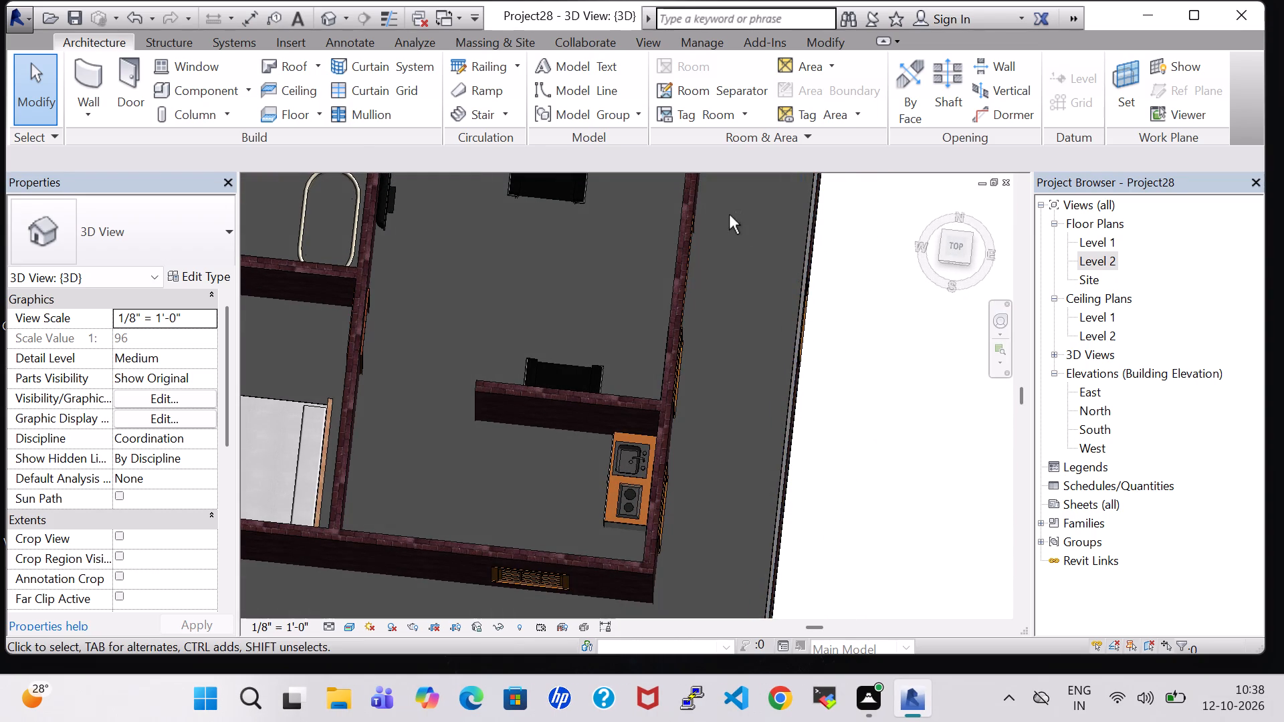
pyautogui.keyDown('shift'); pyautogui.moveTo(746, 227); pyautogui.dragTo(716, 291, button='middle'); pyautogui.keyUp('shift')
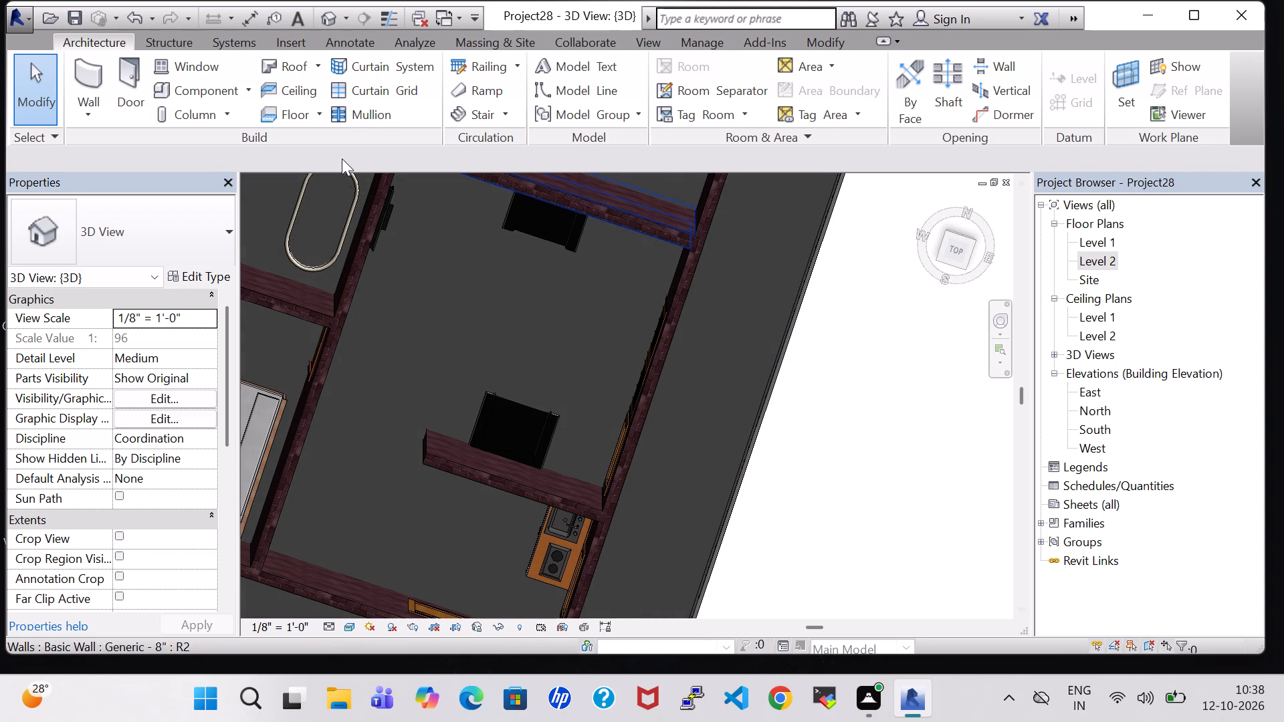
# Copy the Table-Ellipse 60" x 48" from the HALL on Level 1 and paste it aligned to Level 2.
pyautogui.doubleClick(1097, 234)
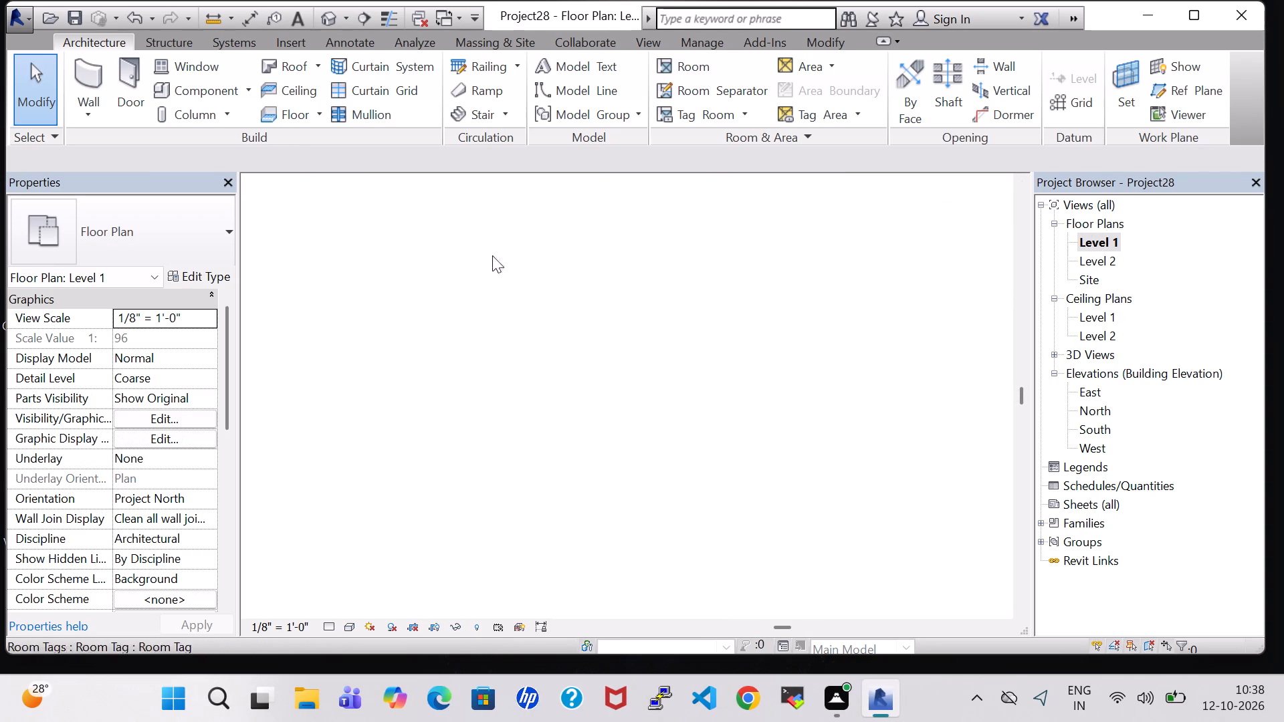
pyautogui.click(606, 375)
pyautogui.scroll(1, 606, 375)
pyautogui.rightClick(606, 375)
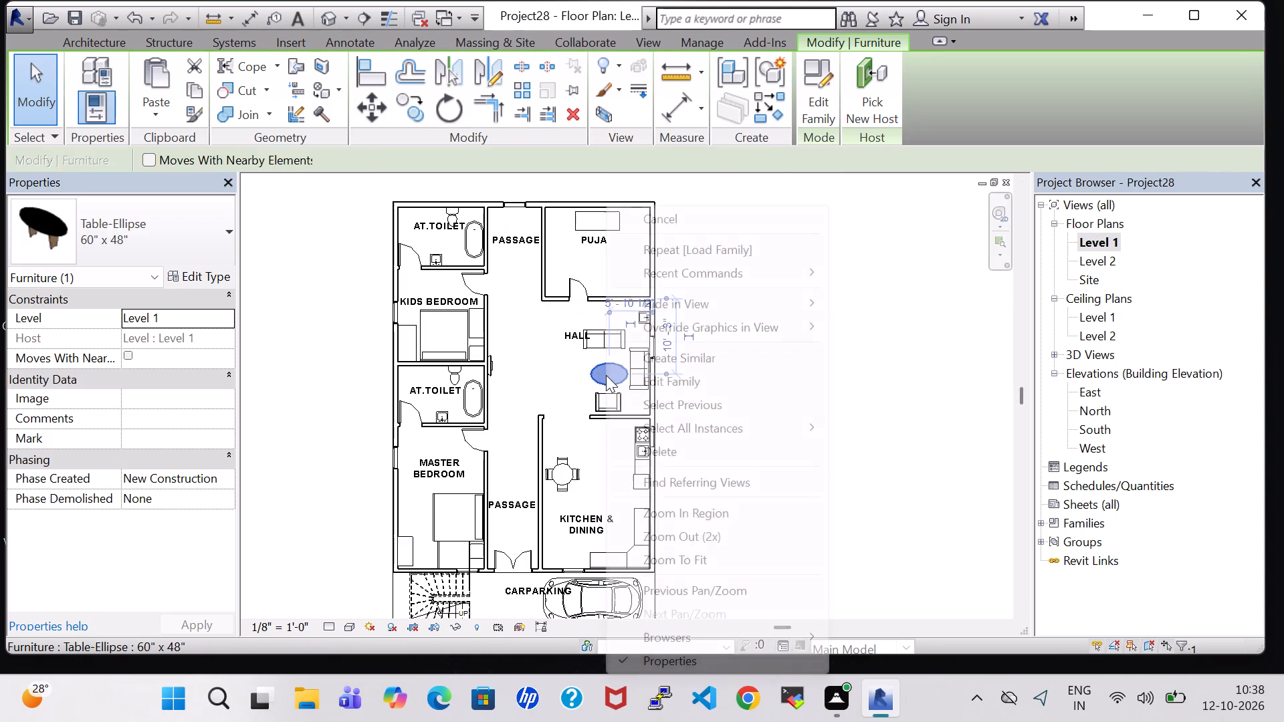
pyautogui.click(197, 85)
pyautogui.click(197, 85)
pyautogui.click(145, 109)
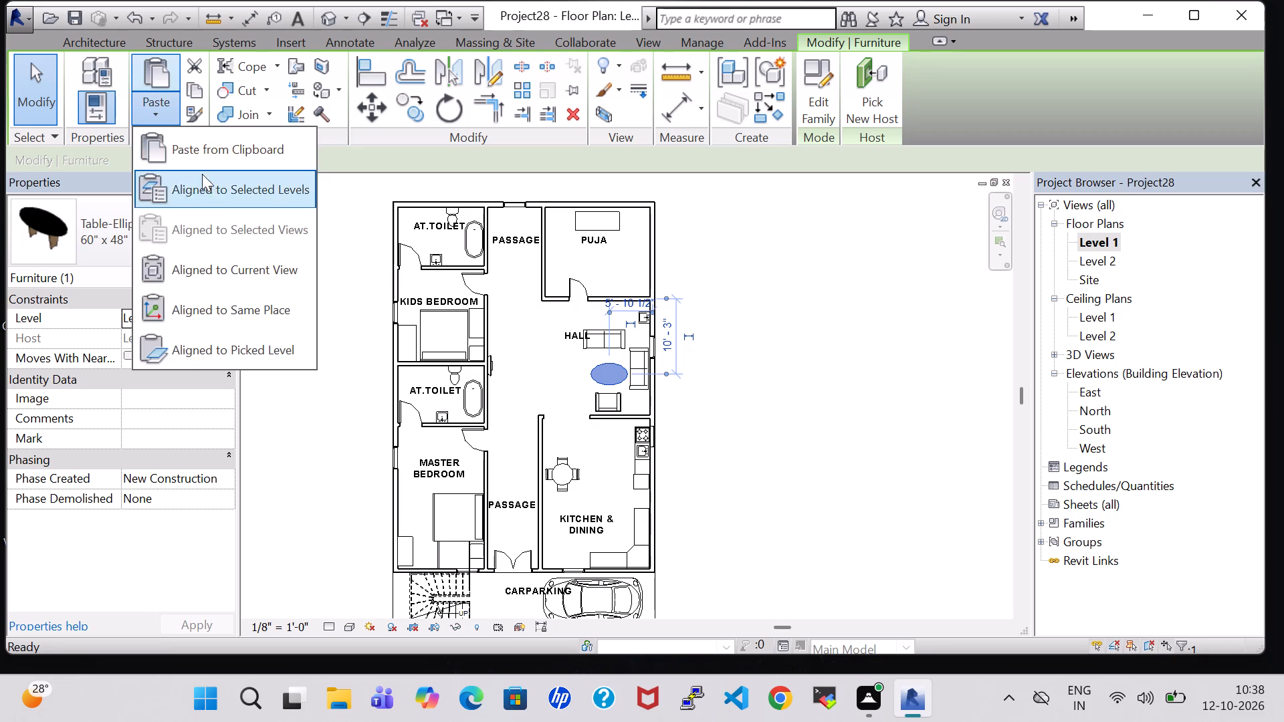
pyautogui.click(215, 189)
pyautogui.click(574, 215)
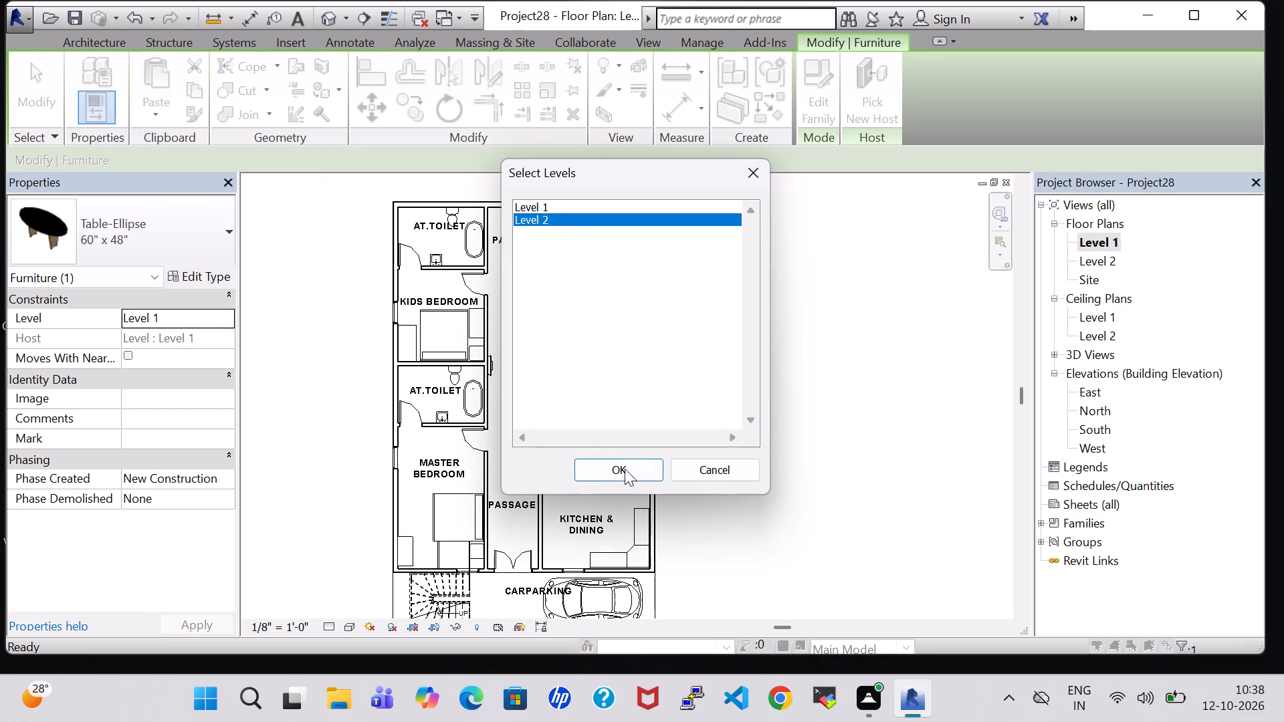
pyautogui.click(627, 473)
# On Level 2, move the pasted elliptical table out of the upper KITCHEN into the HALL, between the two Chair-Corbu chairs.
pyautogui.doubleClick(1081, 263)
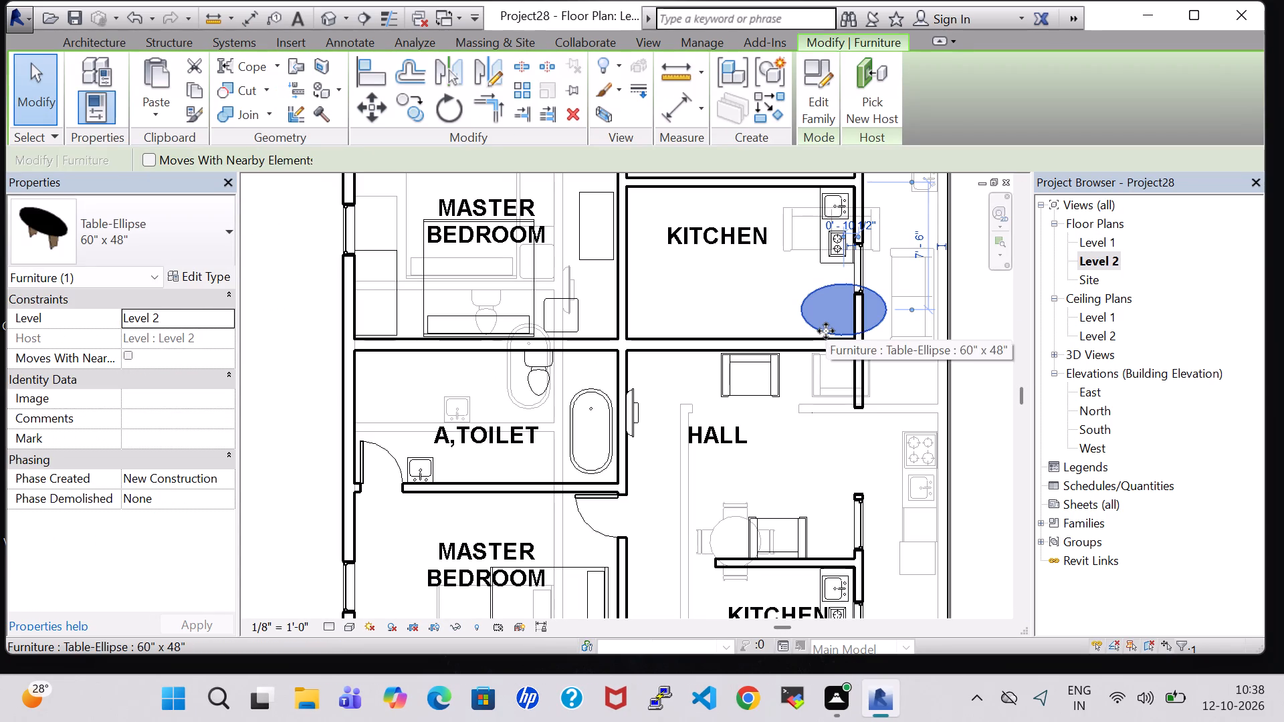
pyautogui.press('Down')
pyautogui.press('Down')
pyautogui.press('Down')
pyautogui.press('Down')
pyautogui.press('Down')
pyautogui.press('Down')
pyautogui.press('Down')
pyautogui.press('Down')
pyautogui.press('Down')
pyautogui.press('Down')
pyautogui.press('Down')
pyautogui.press('Down')
pyautogui.press('Down')
pyautogui.press('Down')
pyautogui.press('Down')
pyautogui.press('Down')
pyautogui.press('Down')
pyautogui.press('Down')
pyautogui.press('Down')
pyautogui.press('Down')
pyautogui.press('Down')
pyautogui.press('Down')
pyautogui.press('Down')
pyautogui.press('Down')
pyautogui.press('Down')
pyautogui.press('Down')
pyautogui.press('Down')
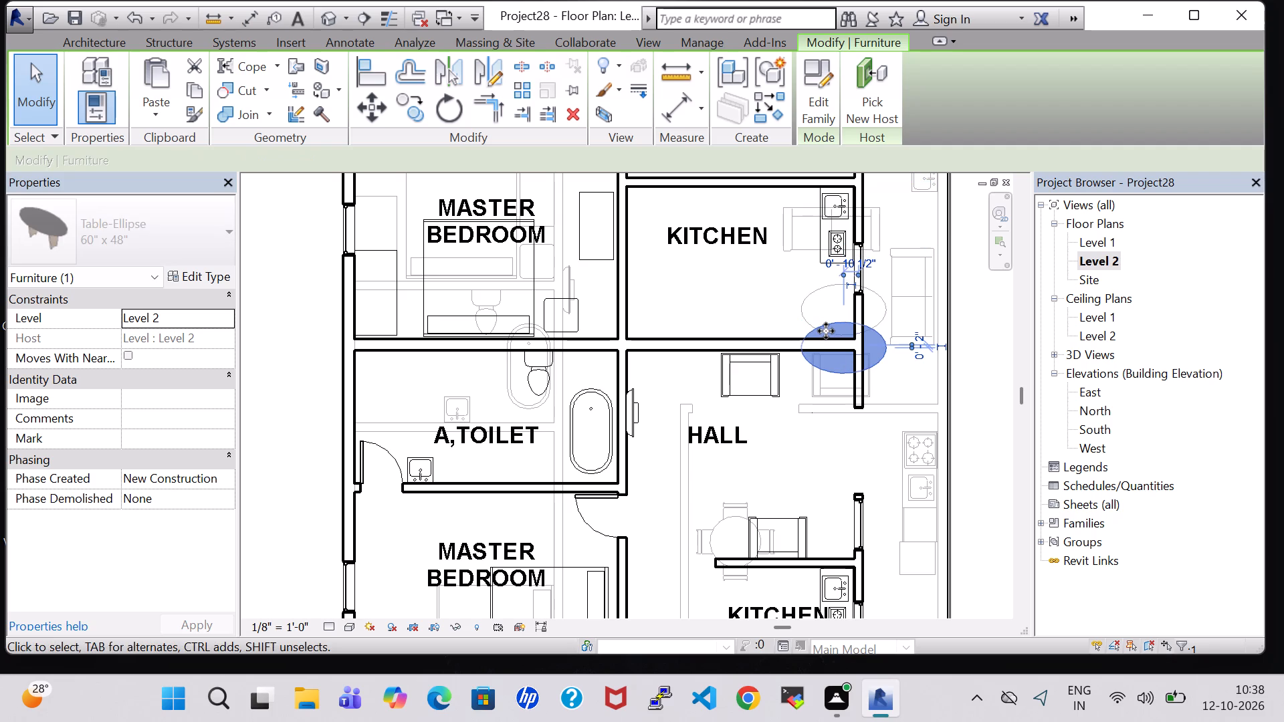
pyautogui.press('Down')
pyautogui.press('Down')
pyautogui.press('Down')
pyautogui.press('Down')
pyautogui.press('Down')
pyautogui.press('Down')
pyautogui.press('Down')
pyautogui.press('Left')
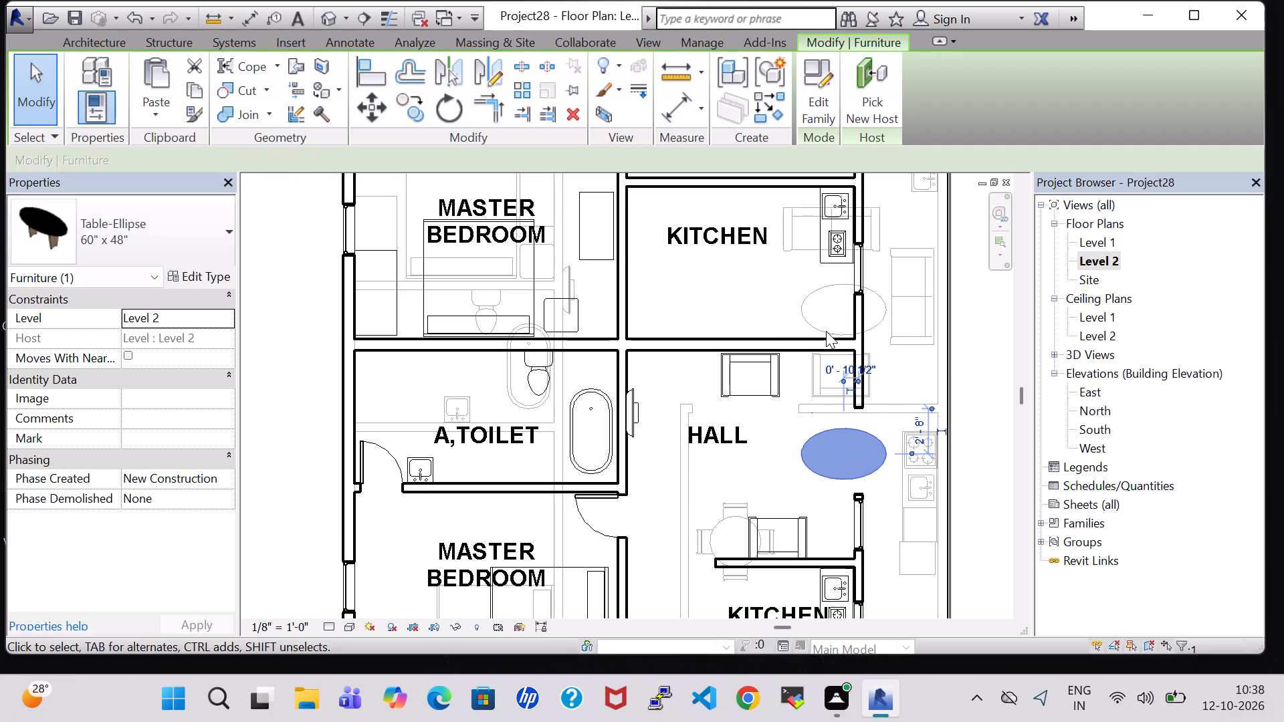
pyautogui.press('Left')
pyautogui.press('Left')
pyautogui.press('Left')
pyautogui.press('Left')
pyautogui.press('Left')
pyautogui.press('Left')
pyautogui.press('Left')
pyautogui.press('Left')
pyautogui.press('Left')
pyautogui.press('Left')
pyautogui.press('Left')
pyautogui.press('Left')
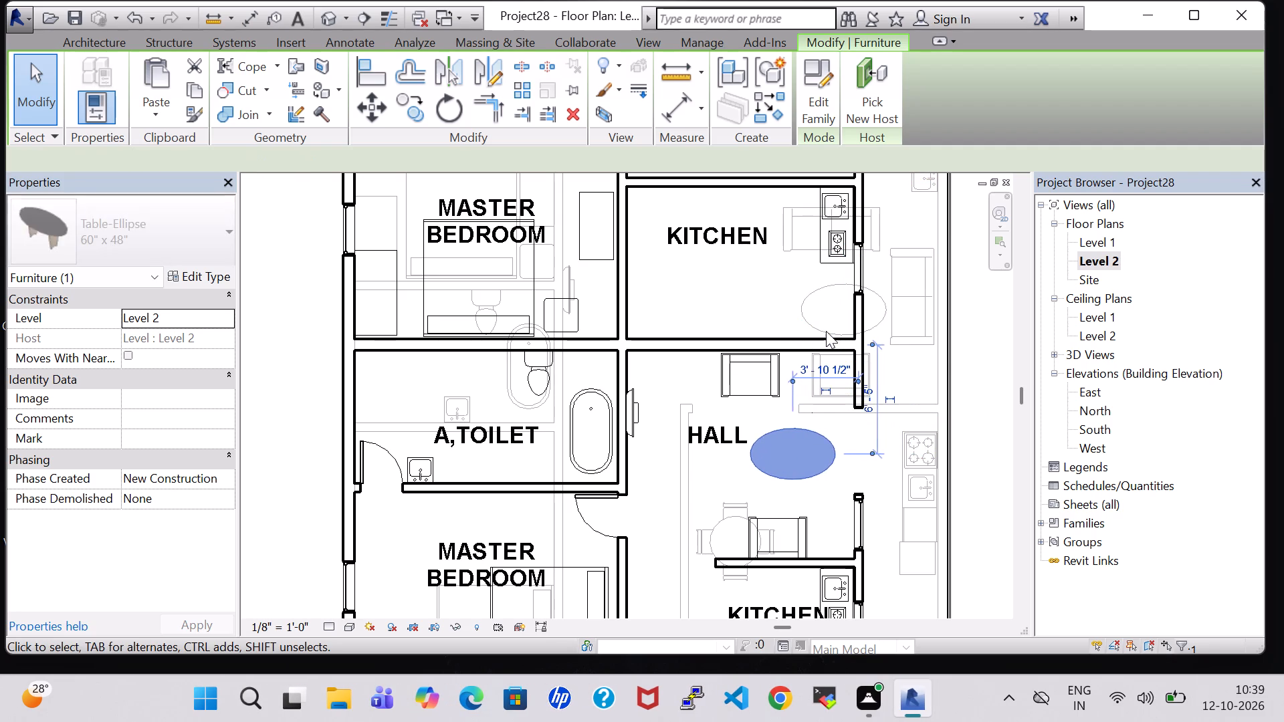
pyautogui.press('Left')
pyautogui.press('Left')
pyautogui.press('Left')
pyautogui.press('Left')
pyautogui.scroll(-3, 879, 358)
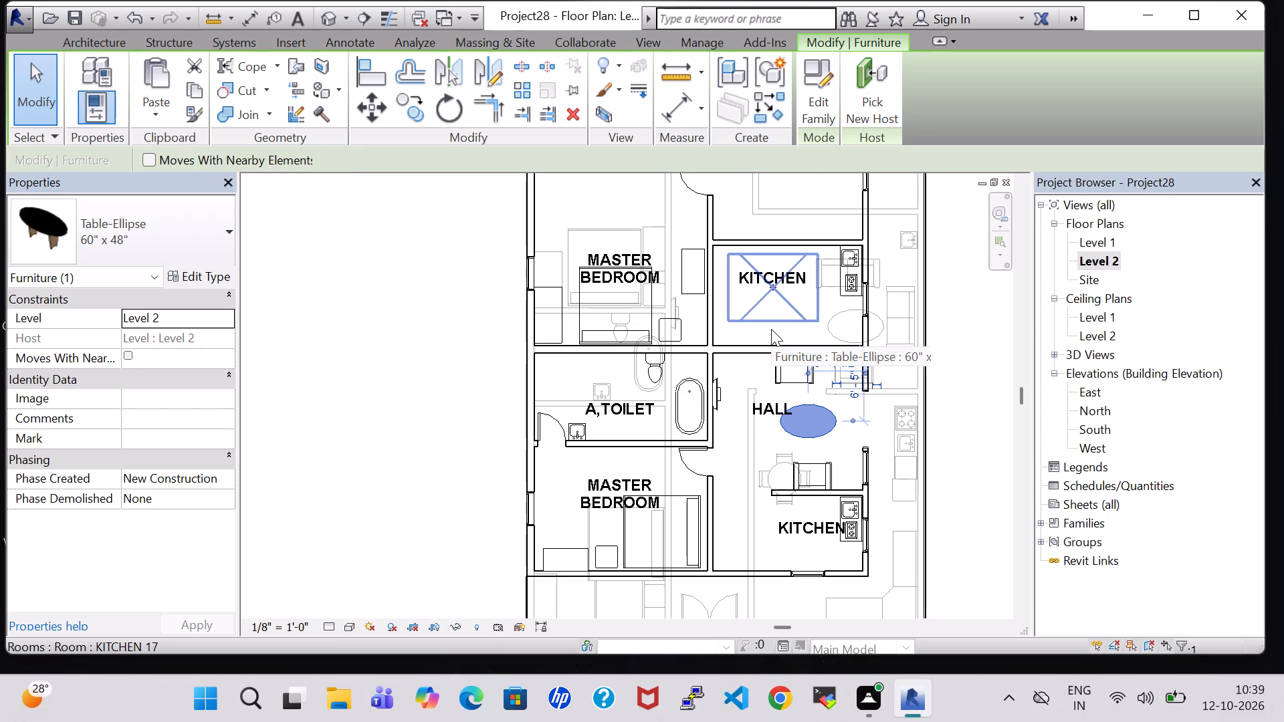
pyautogui.click(742, 370)
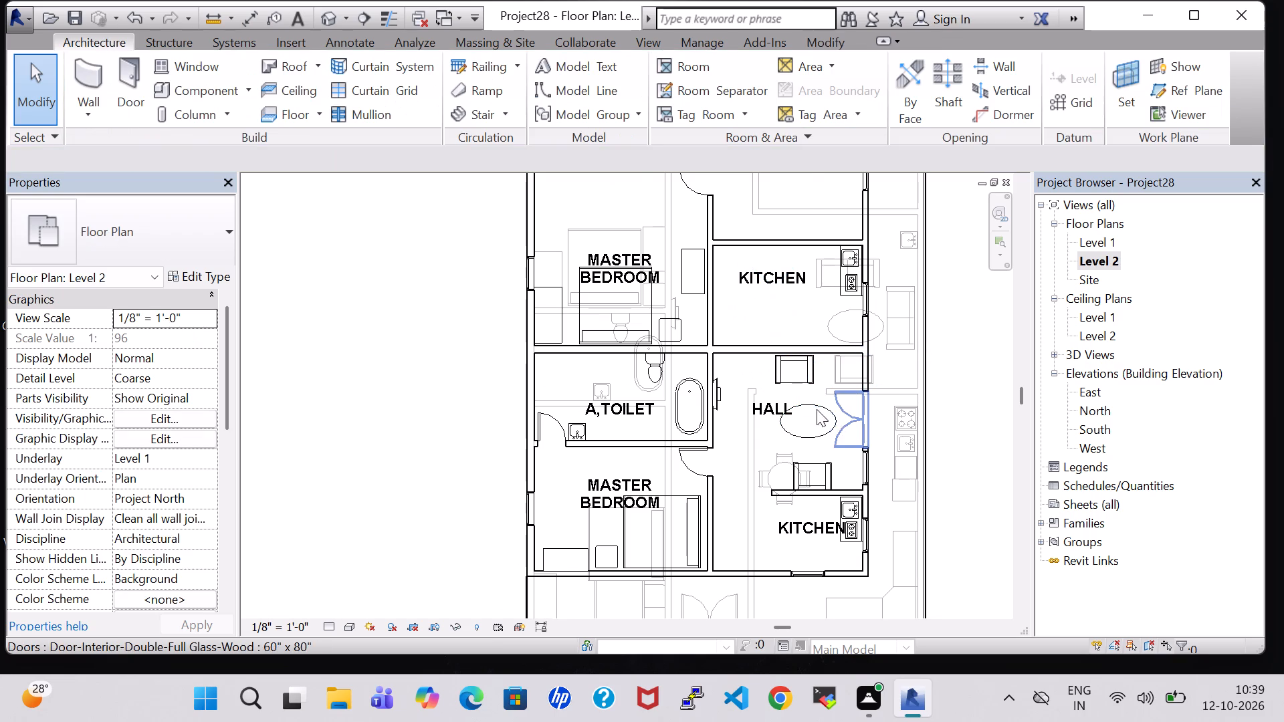
# In the 3D view, nudge the elliptical table slightly towards the HALL's TV wall and check its placement between the chairs.
pyautogui.scroll(-1, 941, 360)
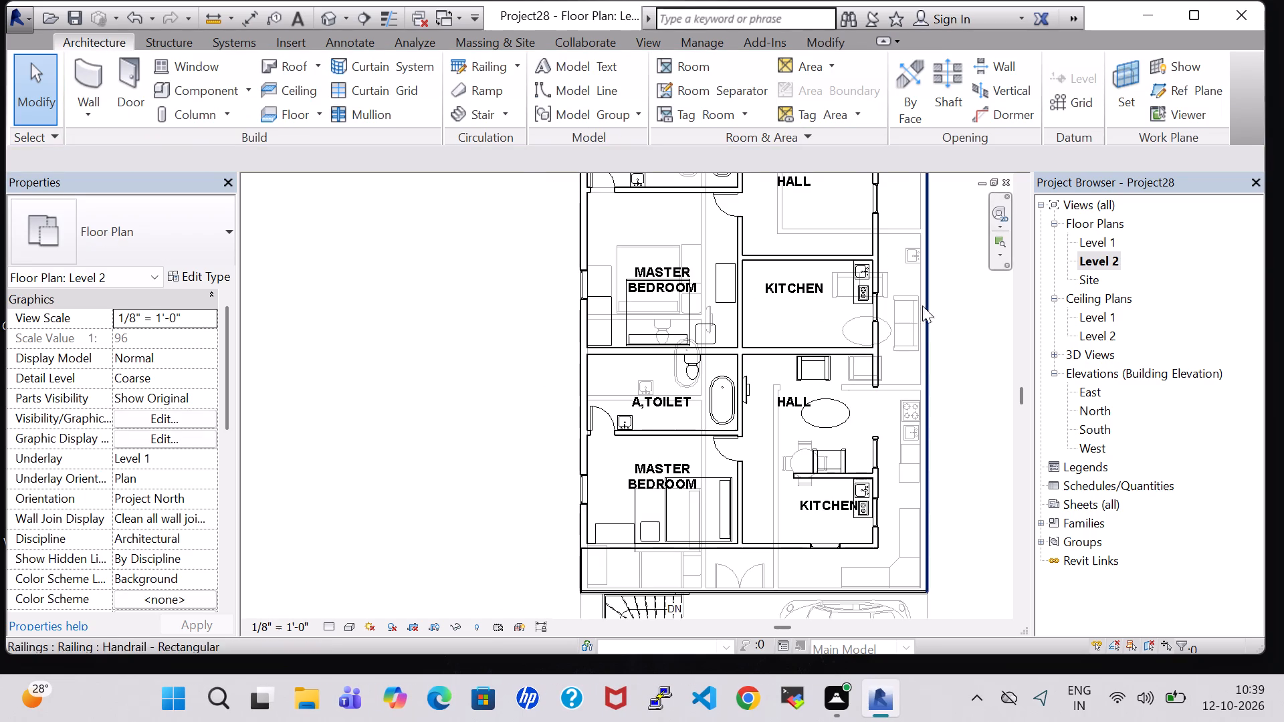
pyautogui.click(317, 27)
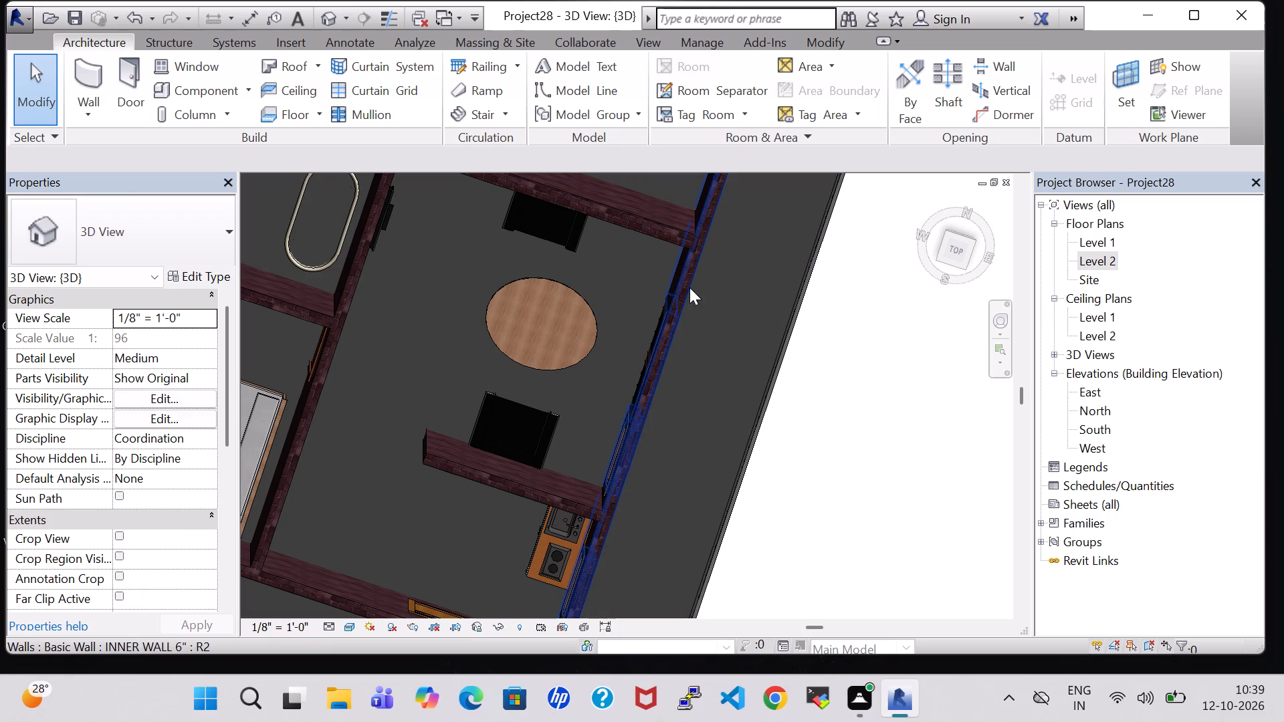
pyautogui.keyDown('shift'); pyautogui.moveTo(865, 467); pyautogui.dragTo(718, 320, button='middle'); pyautogui.keyUp('shift')
pyautogui.keyDown('shift'); pyautogui.moveTo(736, 328); pyautogui.dragTo(780, 445, button='middle'); pyautogui.keyUp('shift')
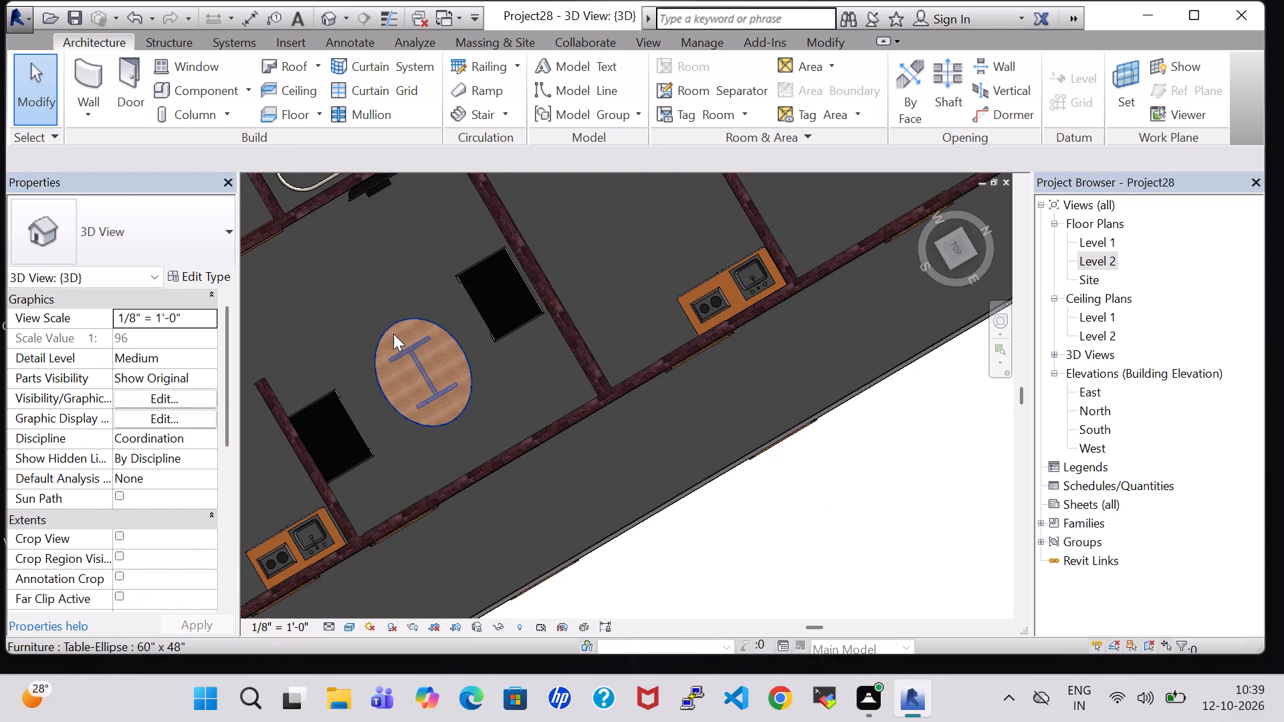
pyautogui.click(393, 331)
pyautogui.press('Up')
pyautogui.press('Up')
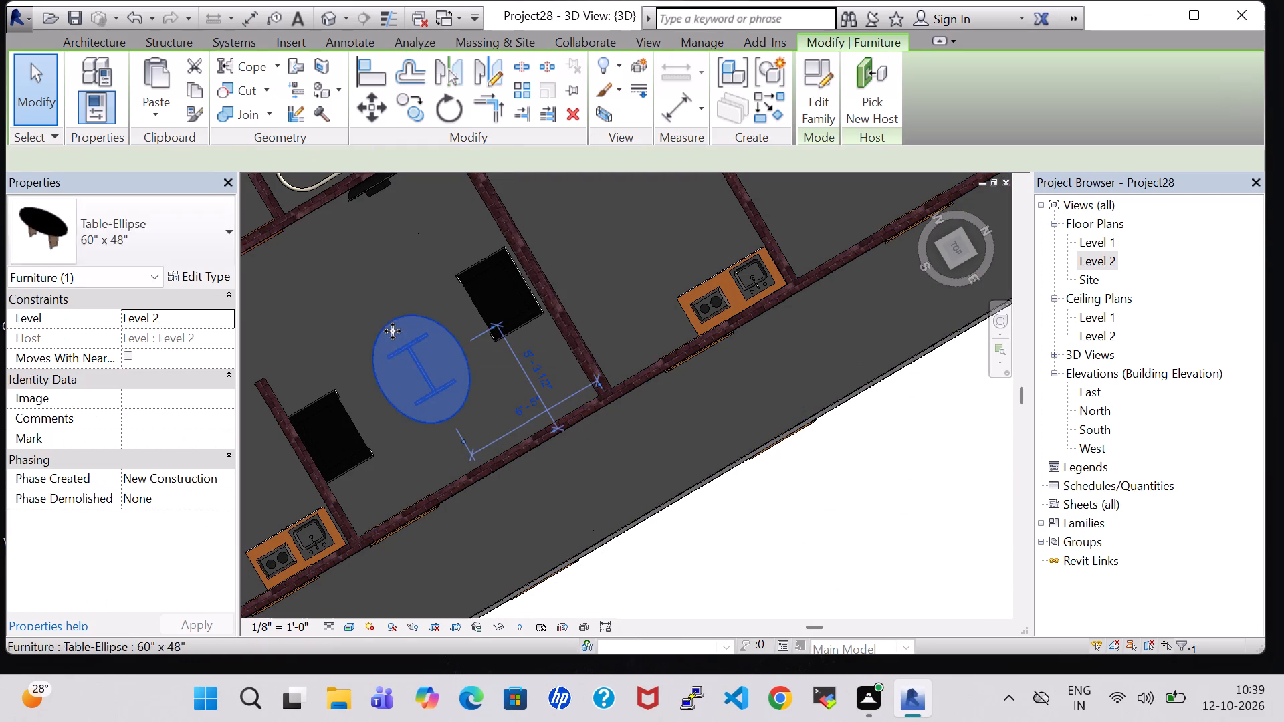
pyautogui.press('Up')
pyautogui.press('Up')
pyautogui.press('Up')
pyautogui.press('Up')
pyautogui.press('Up')
pyautogui.press('Up')
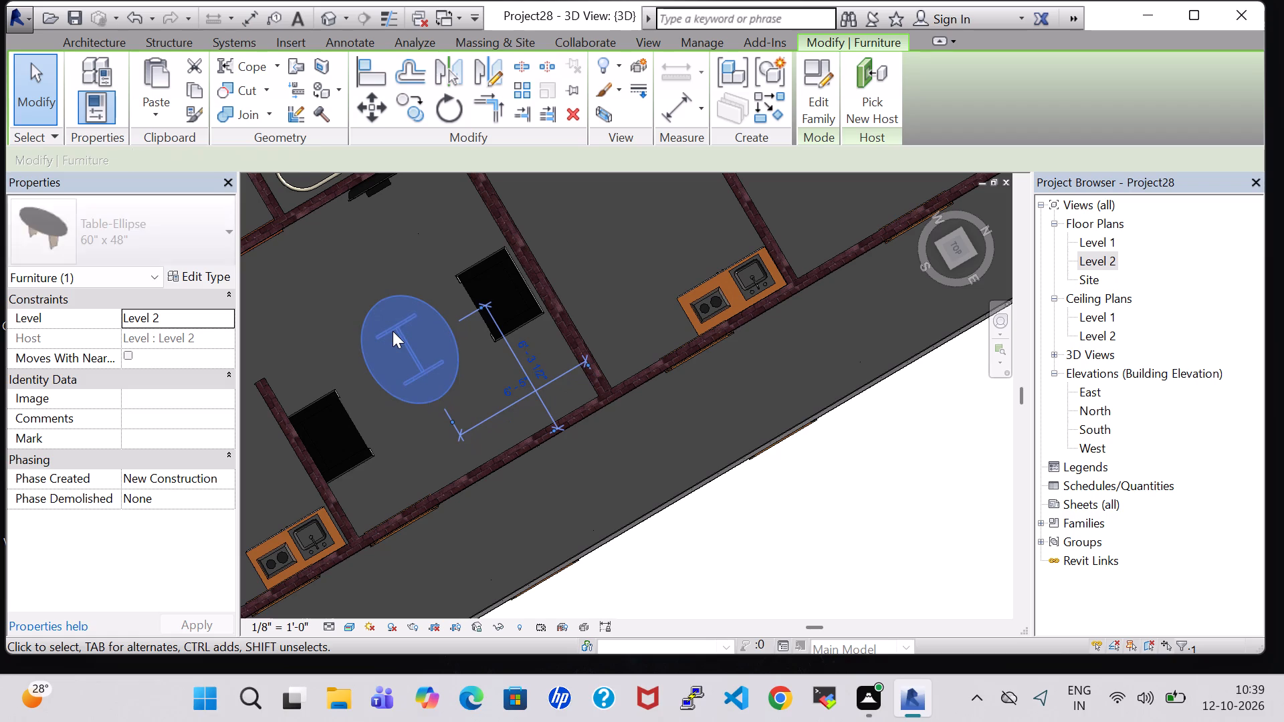
pyautogui.press('Up')
pyautogui.click(871, 574)
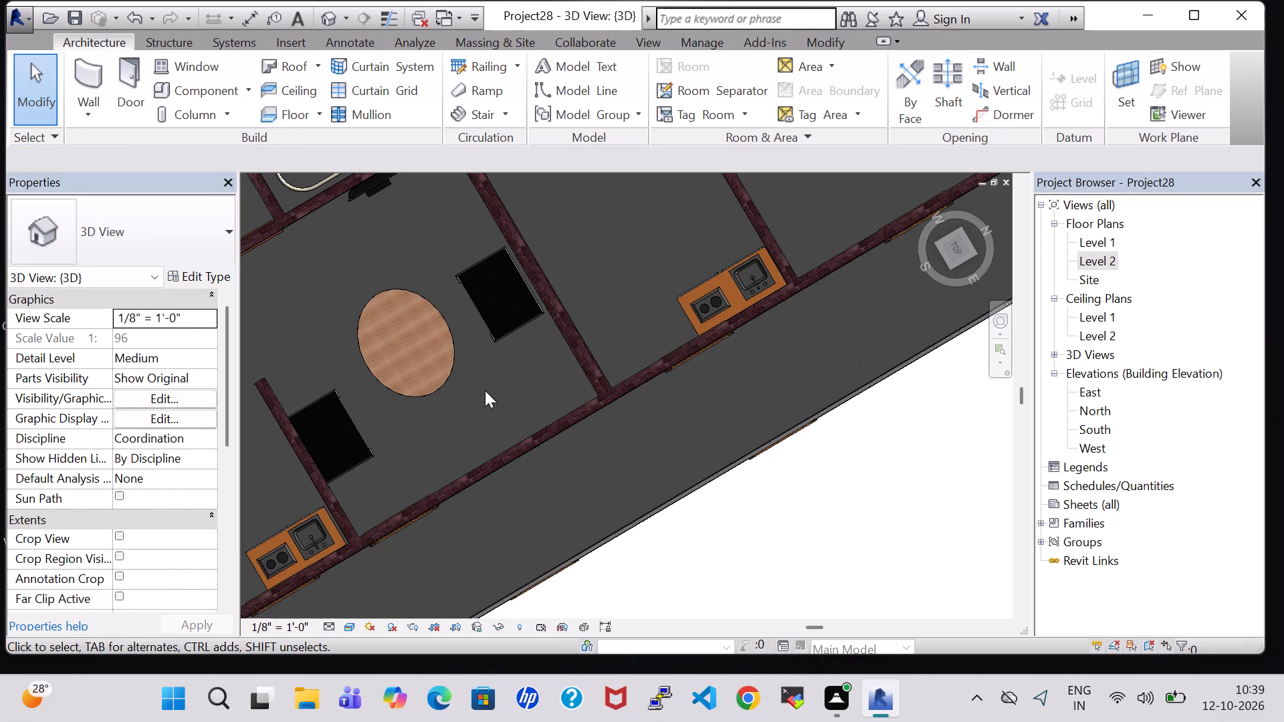
pyautogui.keyDown('shift'); pyautogui.moveTo(486, 403); pyautogui.dragTo(441, 104, button='middle'); pyautogui.keyUp('shift')
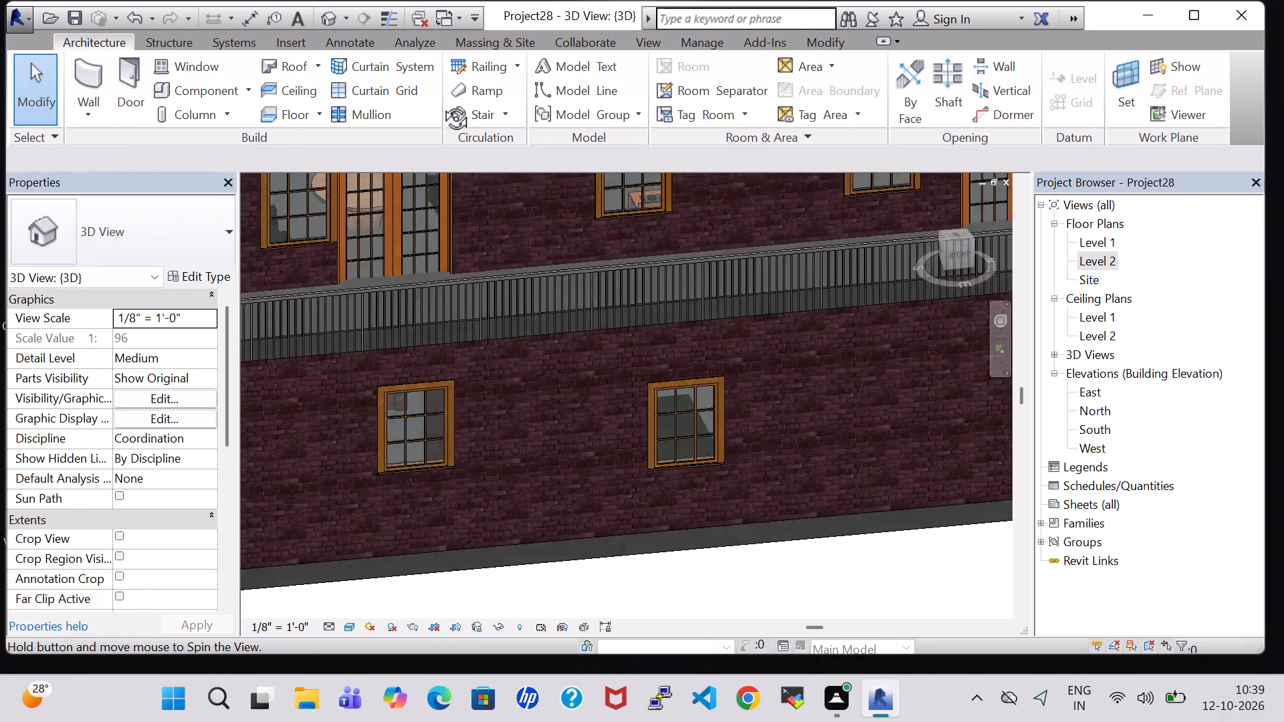
pyautogui.keyDown('shift'); pyautogui.moveTo(441, 104); pyautogui.dragTo(511, 463, button='middle'); pyautogui.keyUp('shift')
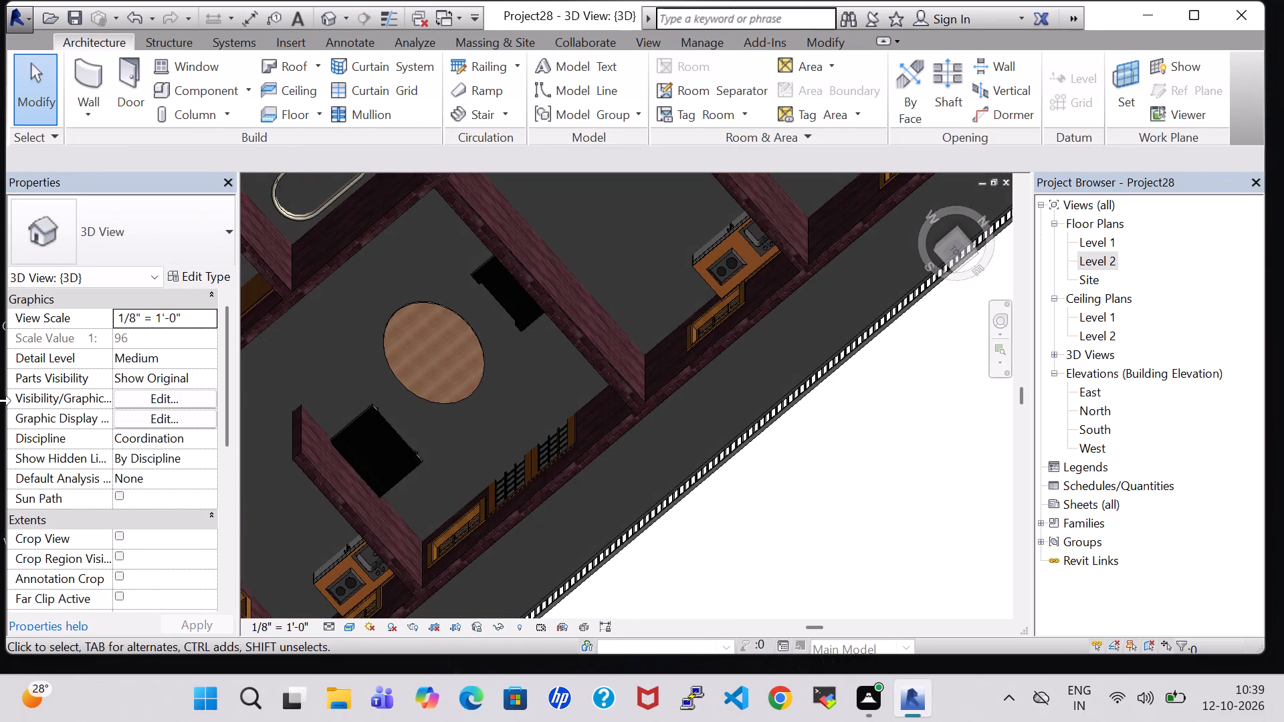
# On Level 2, create a similar Table-Ellipse 60" x 48", turned 90 degrees, in the middle of the upper HALL.
pyautogui.doubleClick(1093, 265)
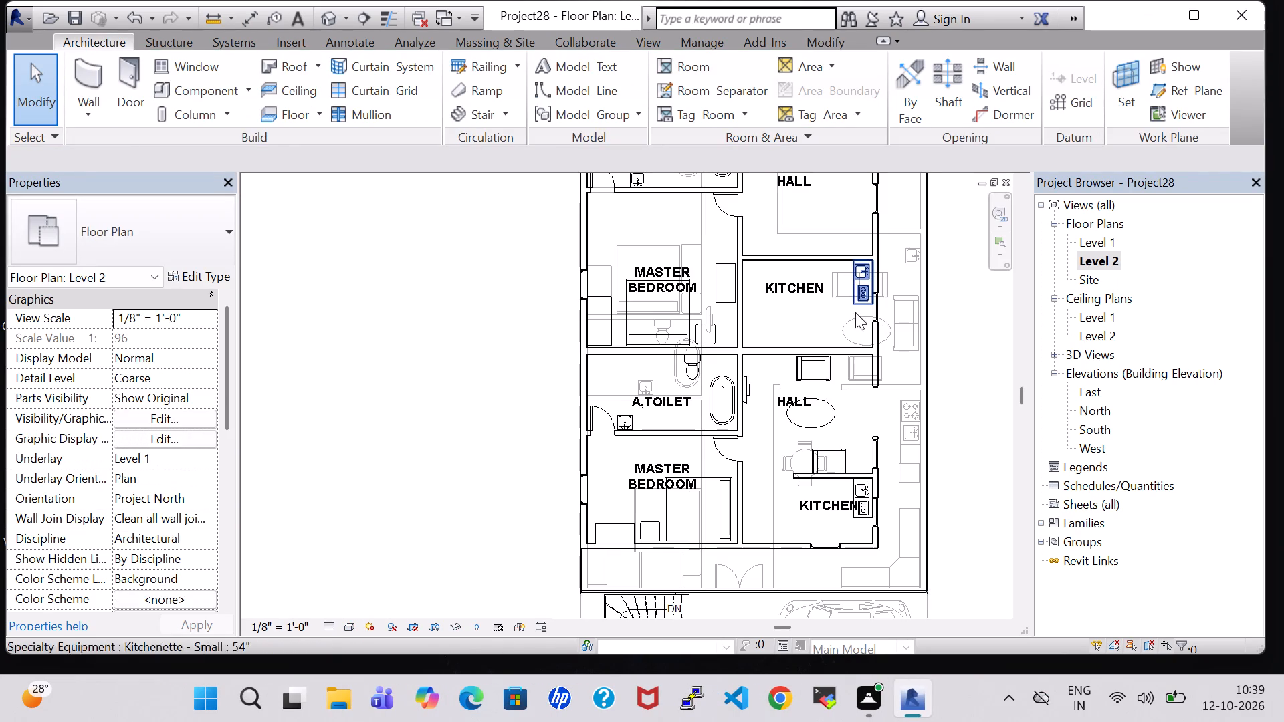
pyautogui.click(860, 488)
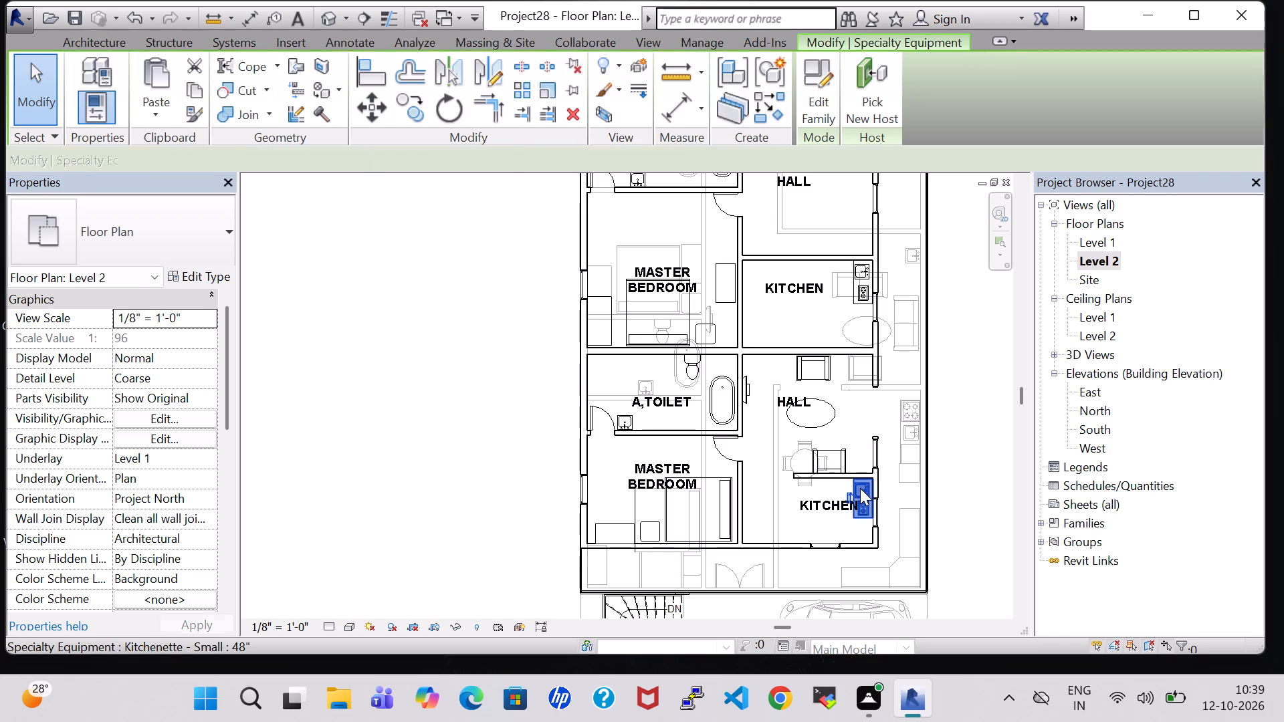
pyautogui.click(971, 393)
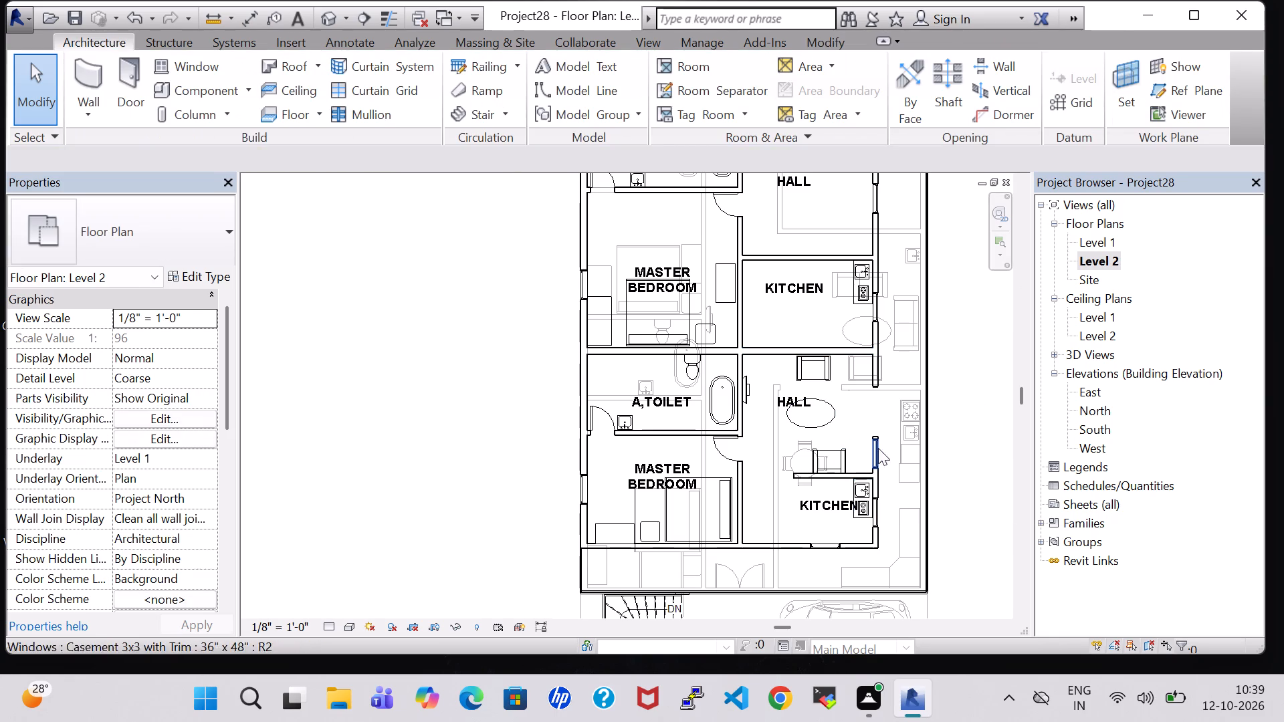
pyautogui.click(807, 430)
pyautogui.rightClick(807, 430)
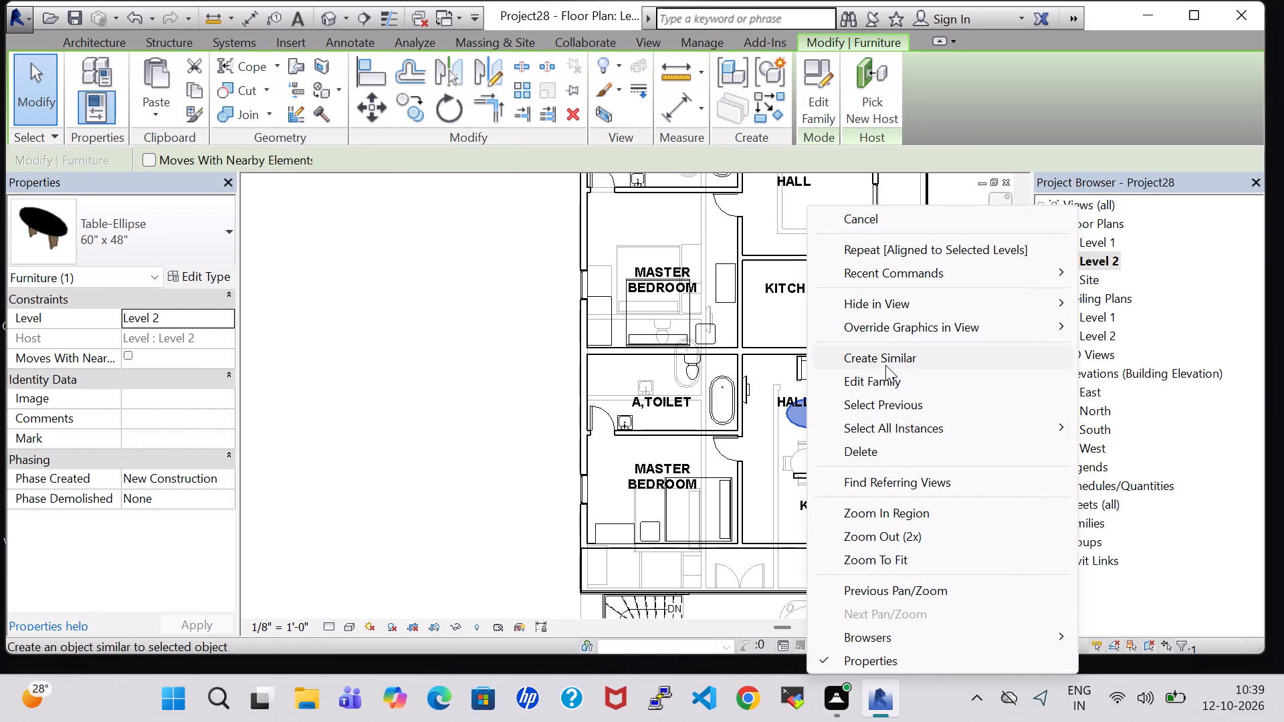
pyautogui.click(885, 365)
pyautogui.moveTo(825, 214); pyautogui.dragTo(829, 314, button='middle')
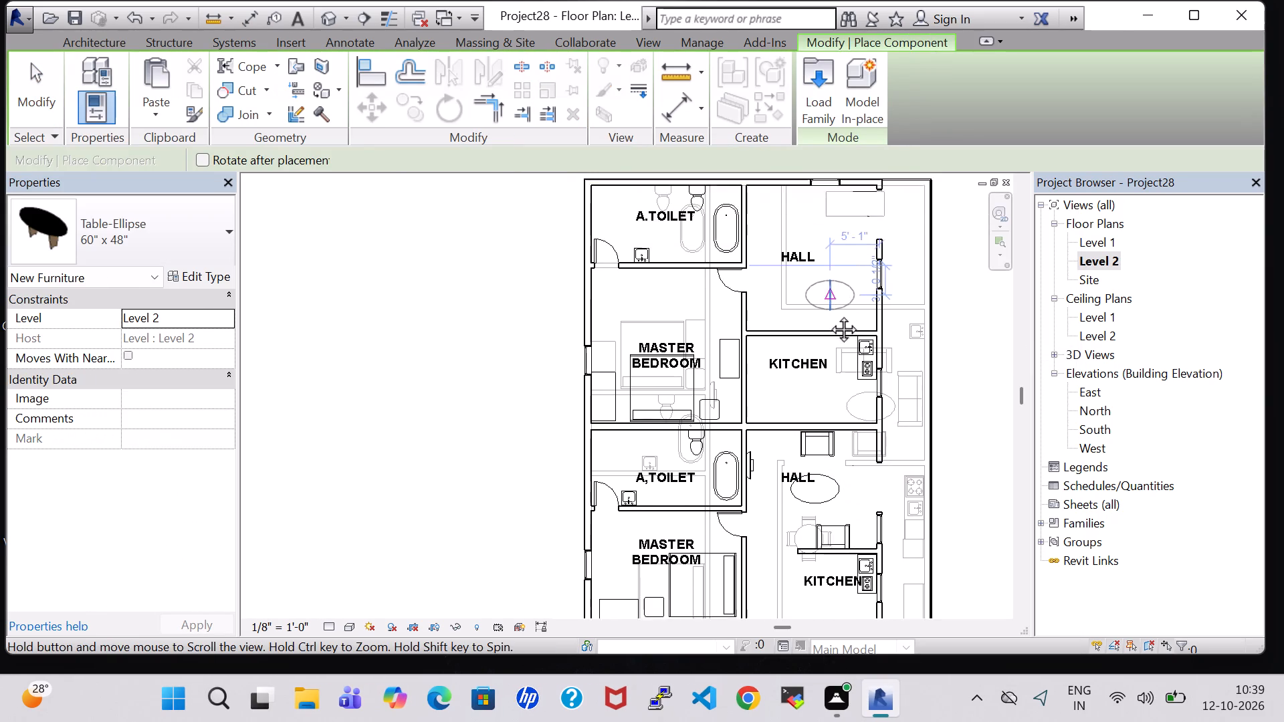
pyautogui.moveTo(829, 314); pyautogui.dragTo(827, 328, button='middle')
pyautogui.scroll(1, 827, 328)
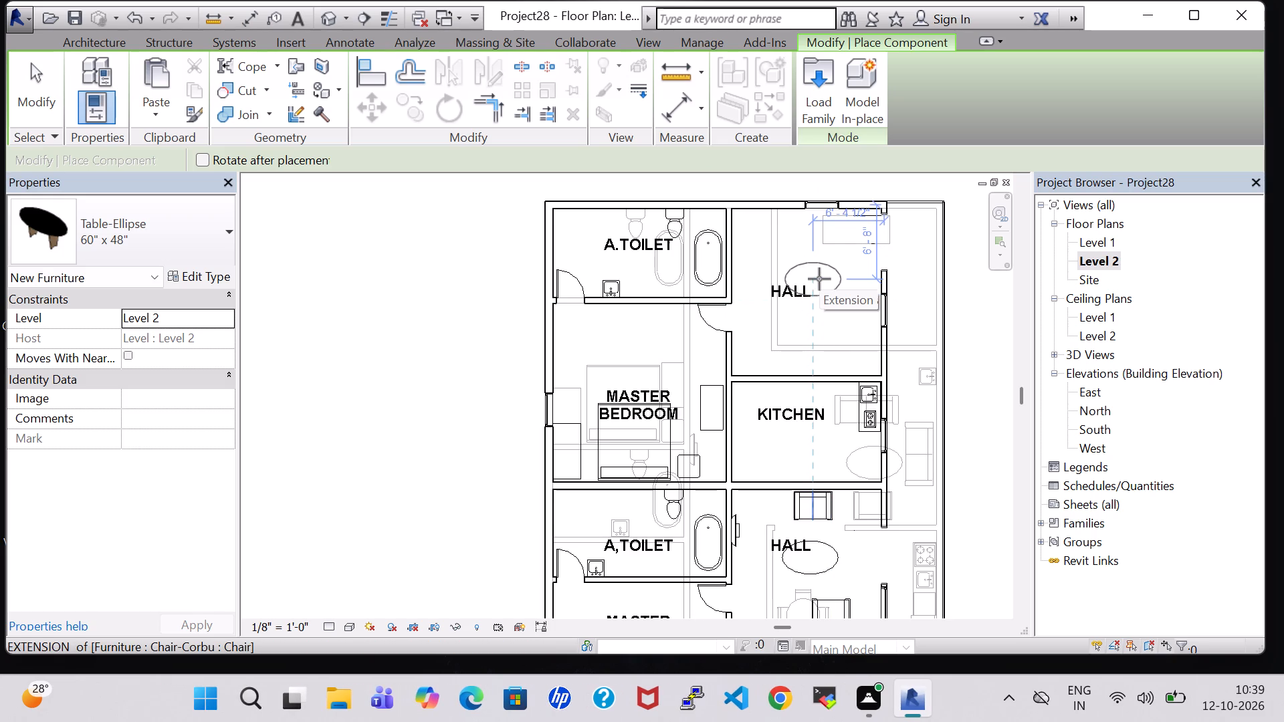
pyautogui.press('space')
pyautogui.click(819, 279)
pyautogui.scroll(-1, 826, 344)
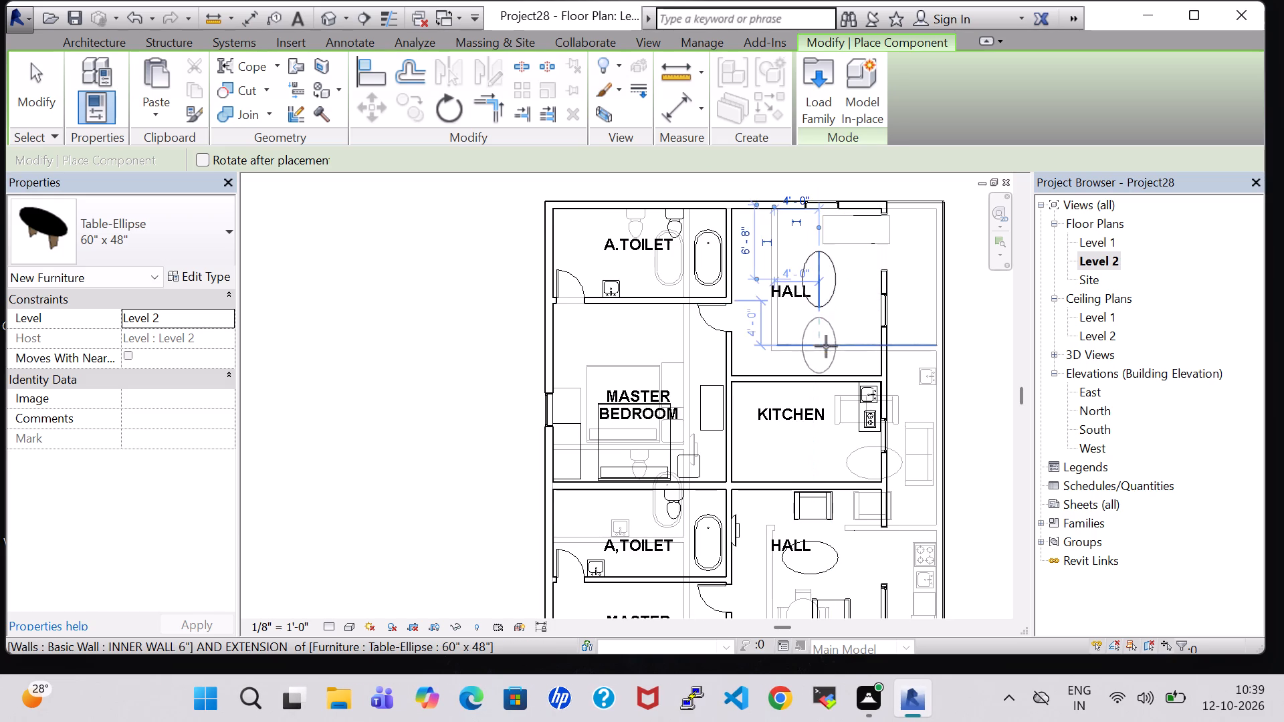
pyautogui.scroll(-3, 826, 346)
pyautogui.press('Escape')
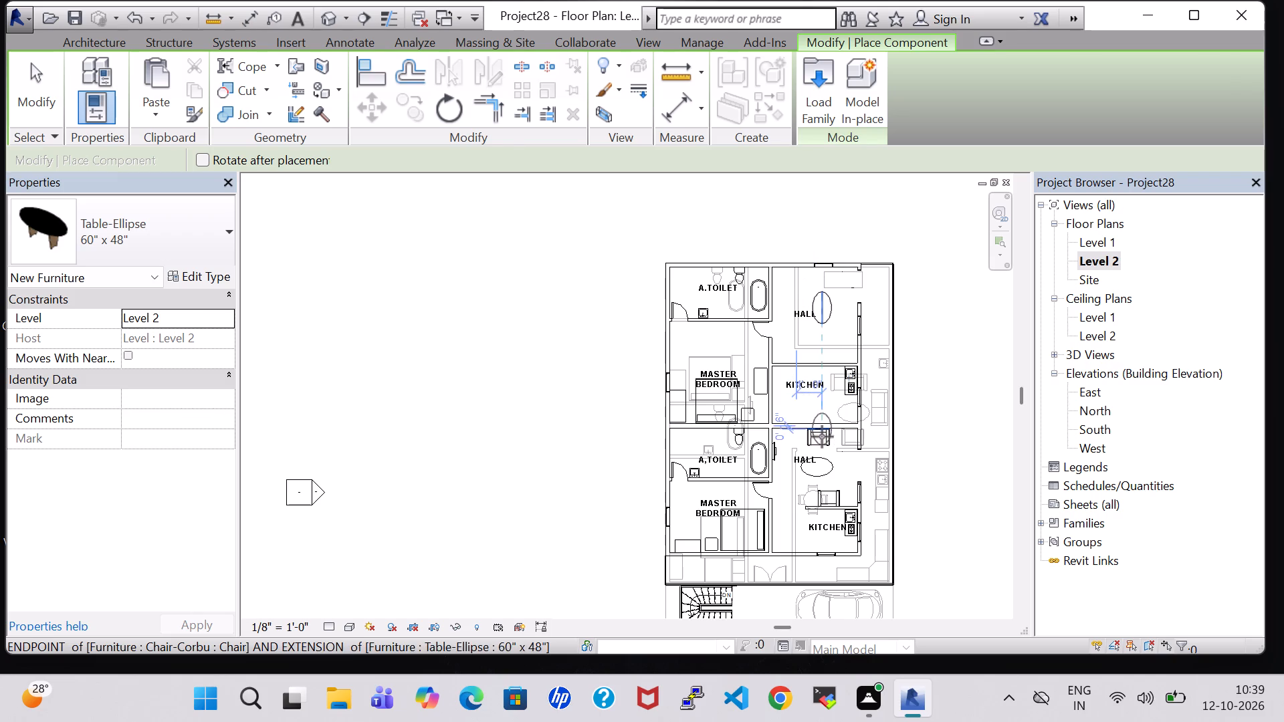
pyautogui.press('Escape')
# Create a similar Chair-Corbu in the upper HALL, in front of the top wall's window and facing the elliptical table.
pyautogui.click(823, 437)
pyautogui.rightClick(823, 437)
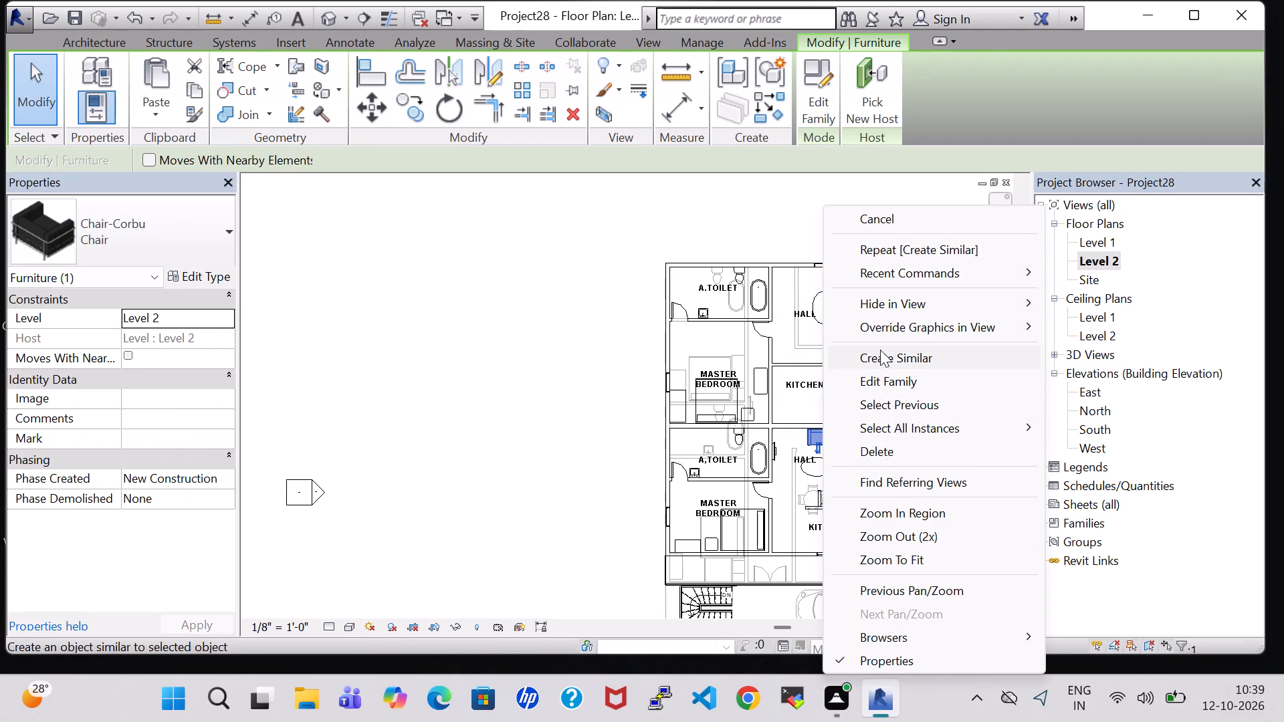
pyautogui.click(880, 350)
pyautogui.scroll(6, 818, 279)
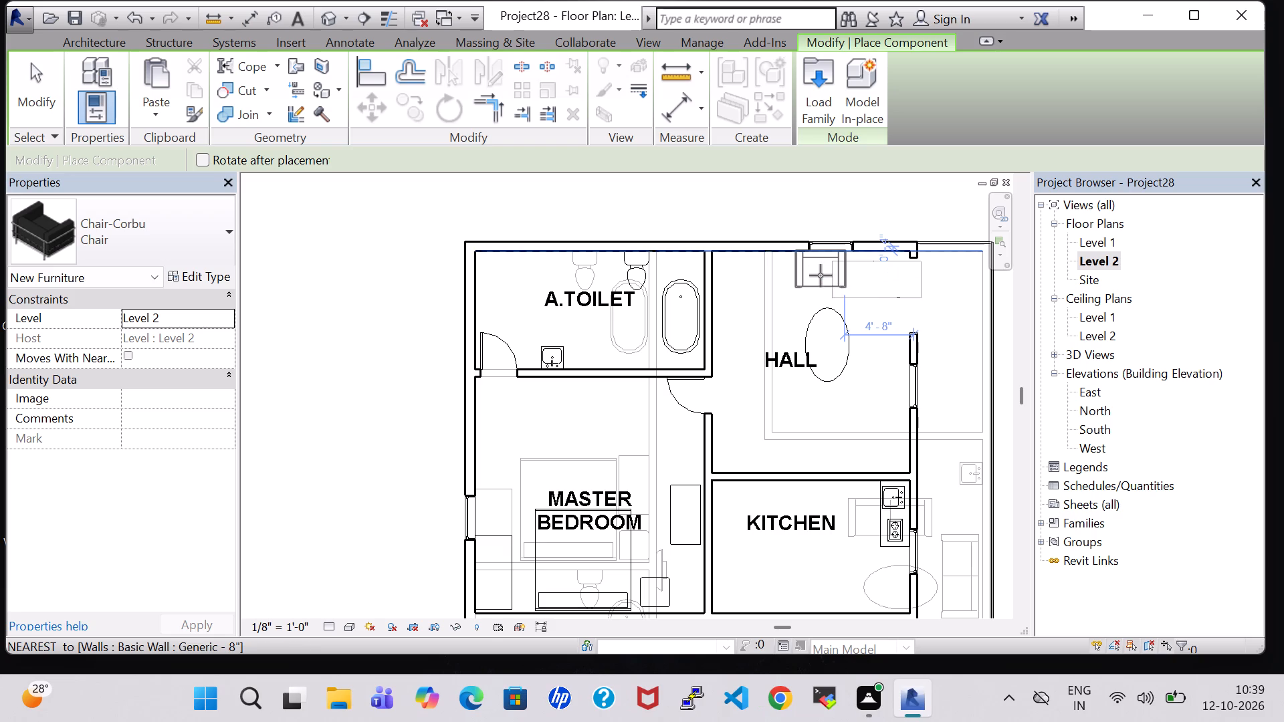
pyautogui.scroll(5, 821, 275)
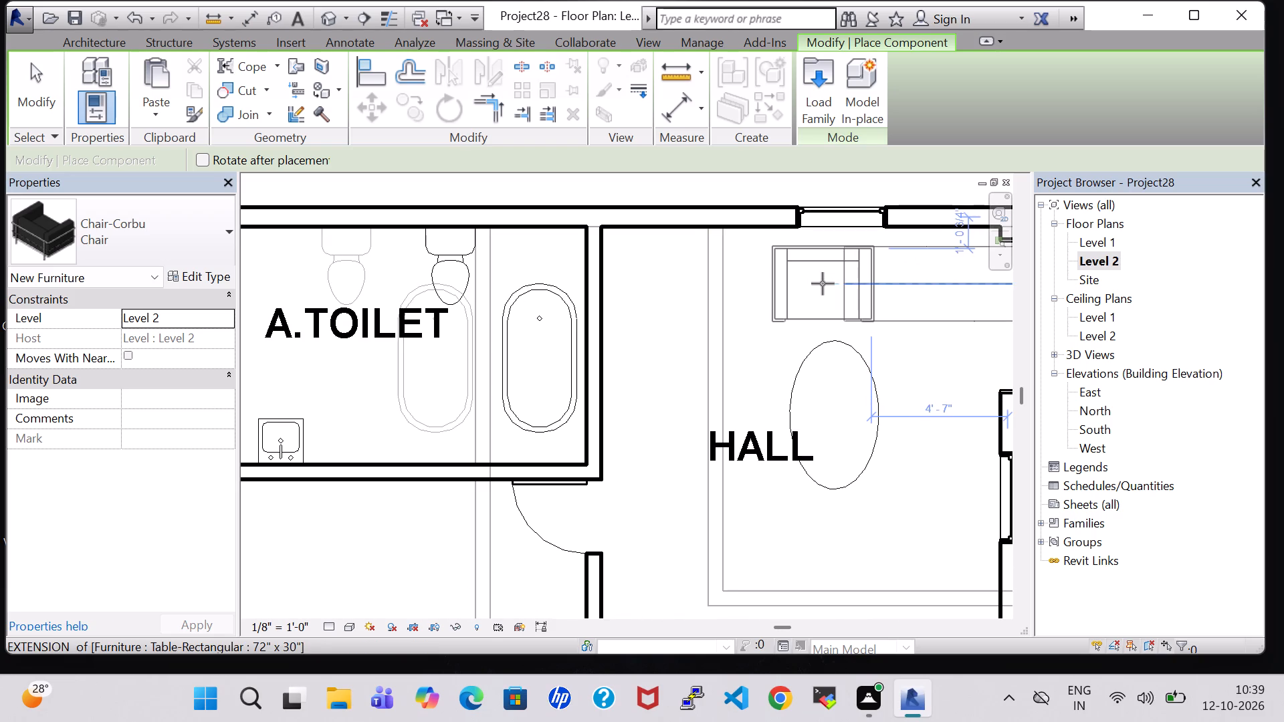
pyautogui.click(823, 273)
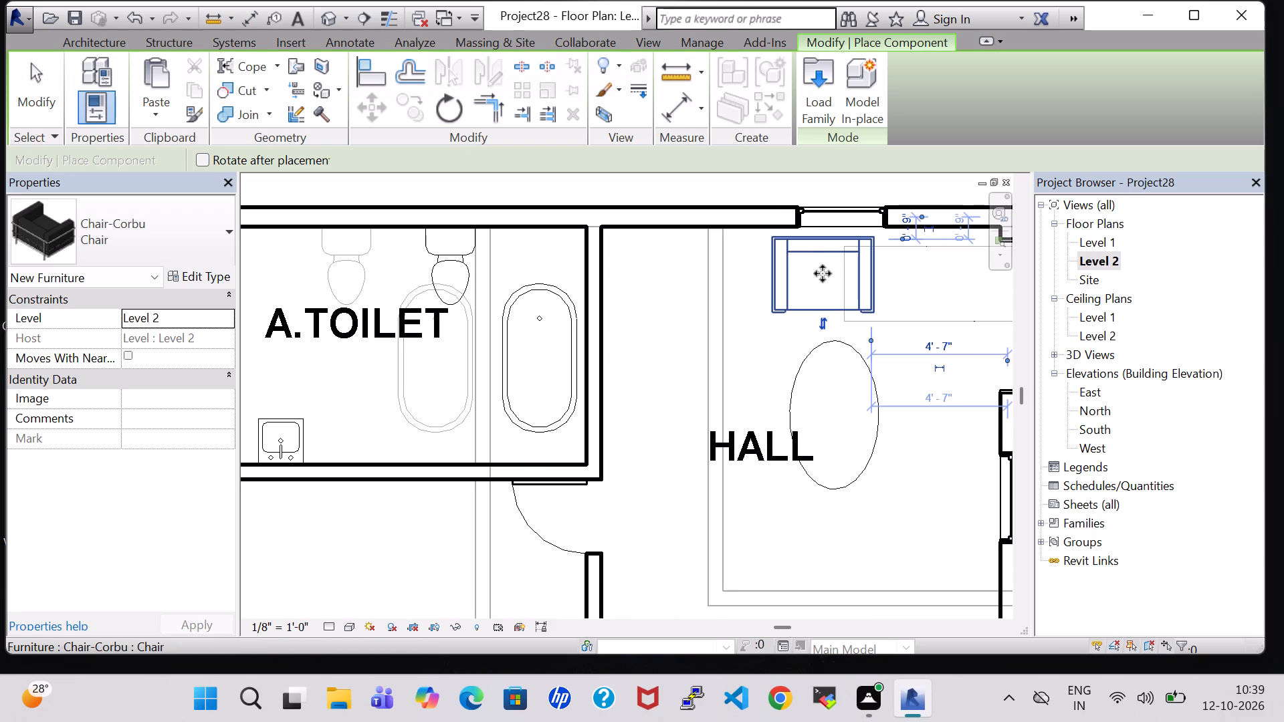
# Place a second Chair-Corbu in the upper HALL, rotated to back onto the outer side wall by its window and face into the room.
pyautogui.scroll(-7, 823, 283)
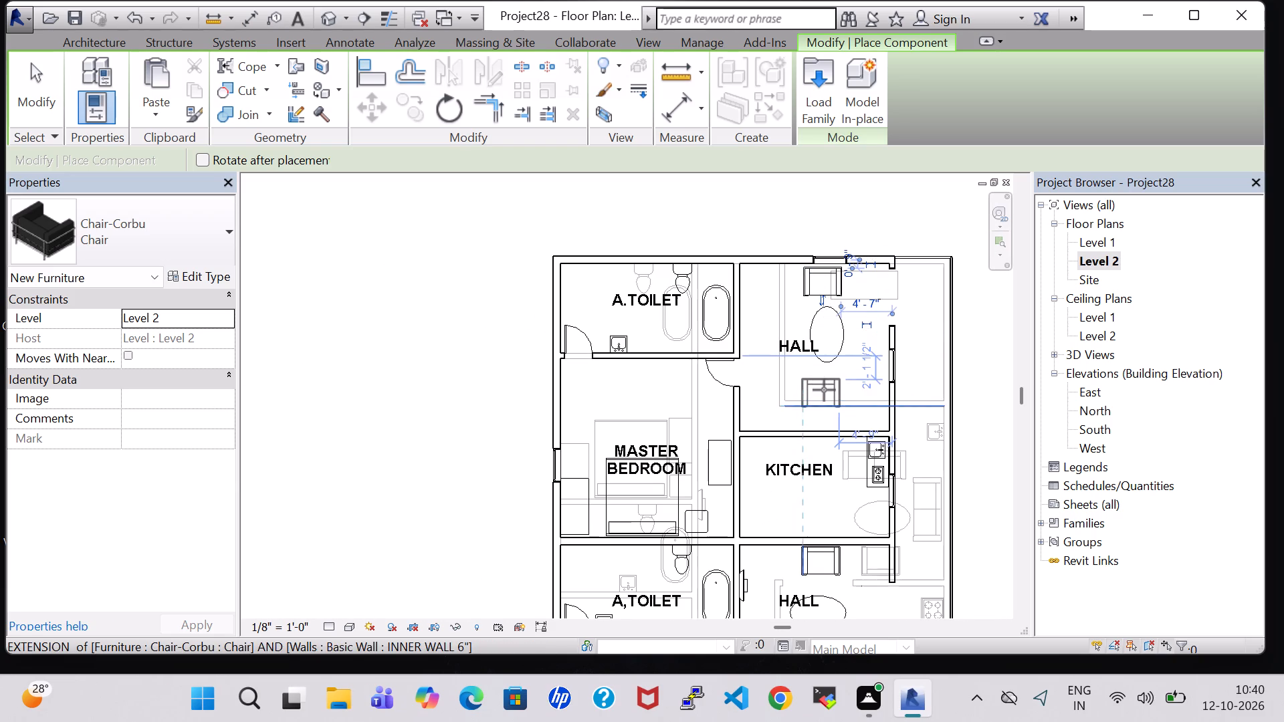
pyautogui.press('space')
pyautogui.press('space')
pyautogui.press('space')
pyautogui.press('space')
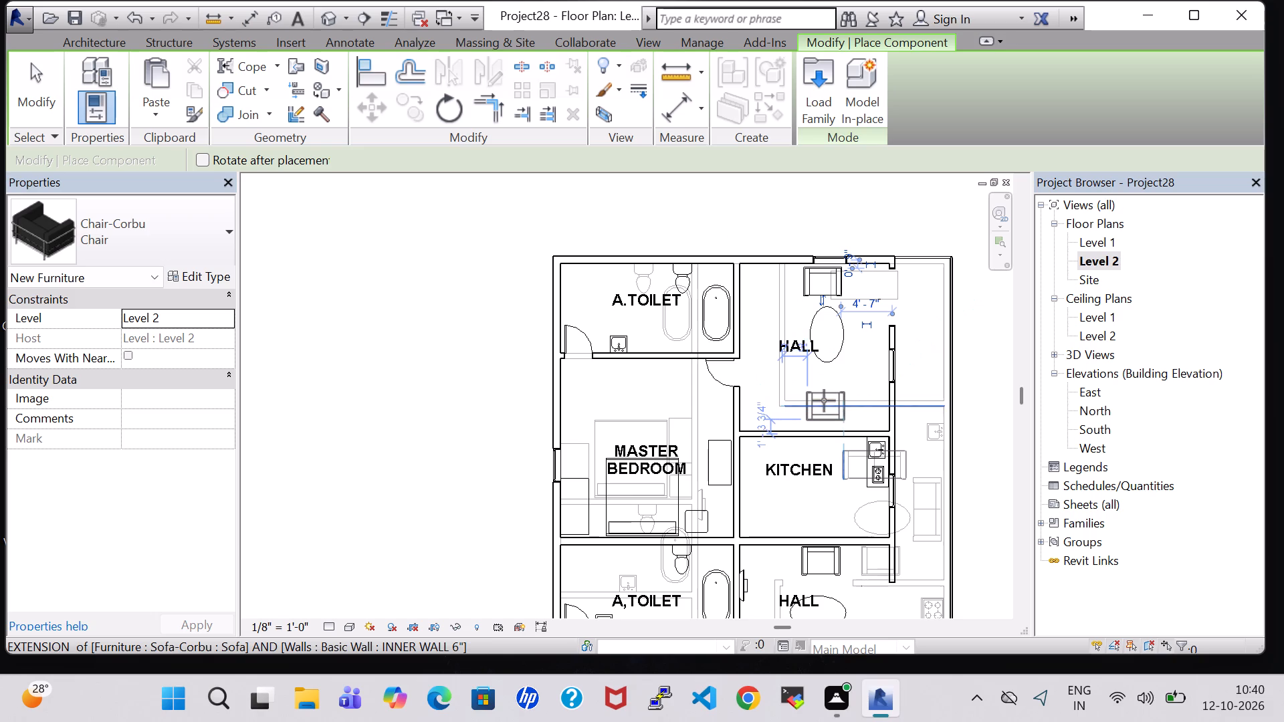
pyautogui.scroll(1, 824, 400)
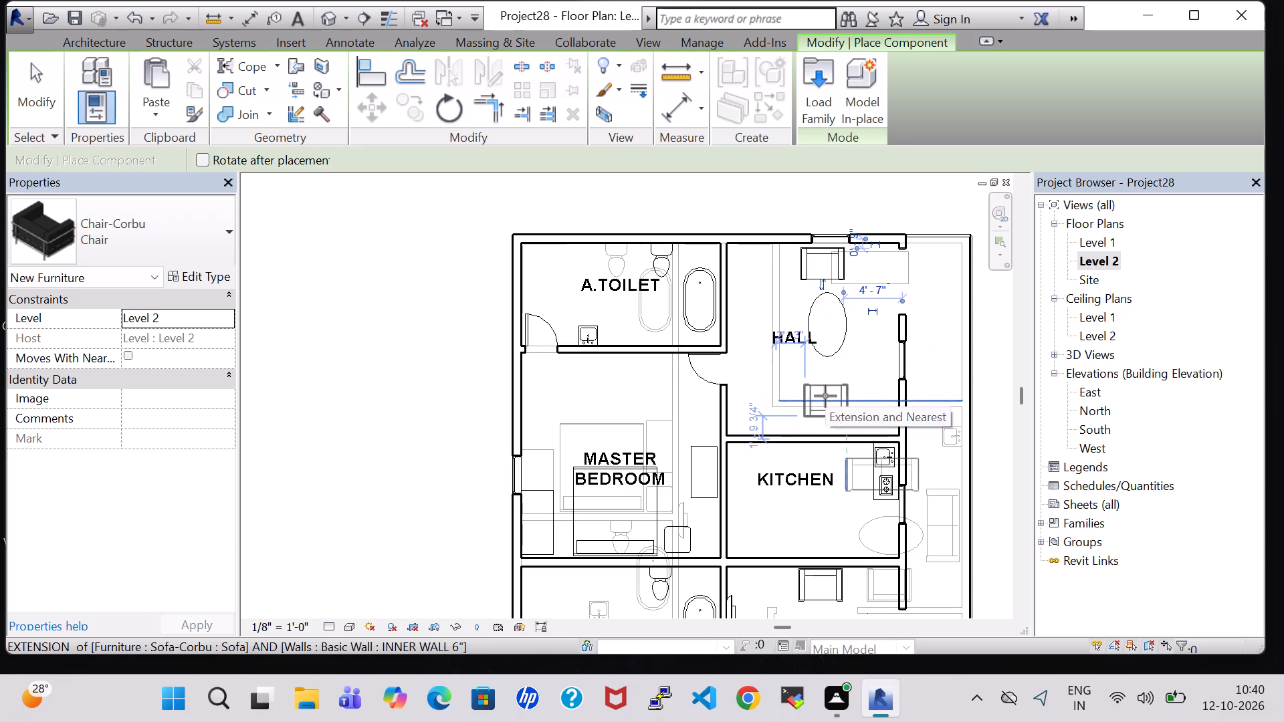
pyautogui.press('space')
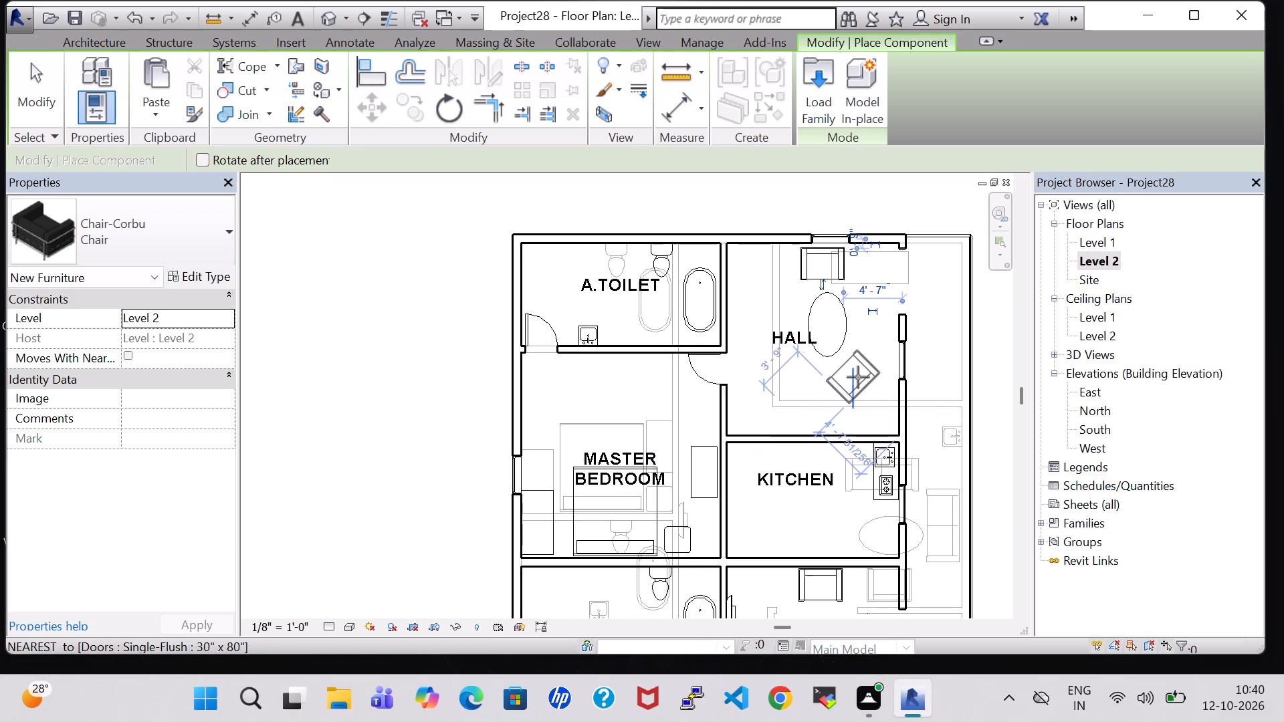
pyautogui.press('space')
pyautogui.scroll(1, 877, 365)
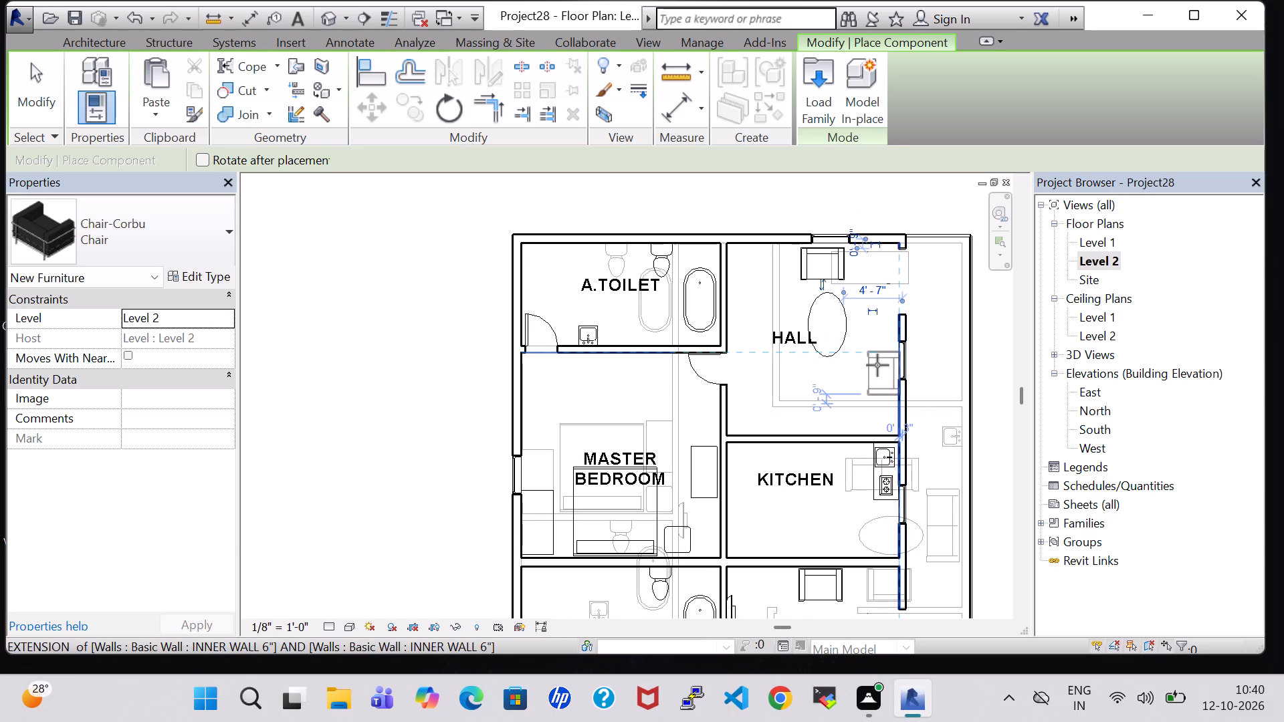
pyautogui.scroll(2, 877, 365)
pyautogui.click(877, 365)
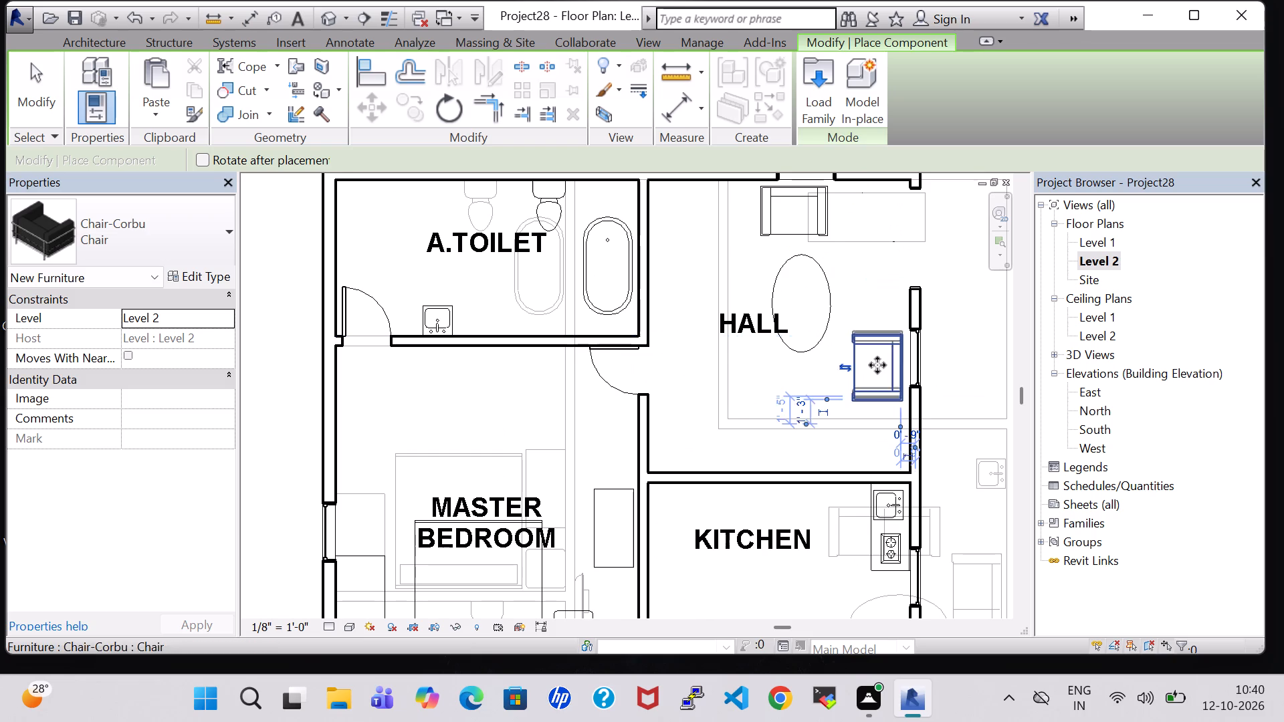
pyautogui.press('Escape')
pyautogui.press('Escape')
# Create a similar 32" flat screen TV, rotated against the upper HALL's wall shared with the A.TOILET, facing the room.
pyautogui.scroll(-2, 837, 386)
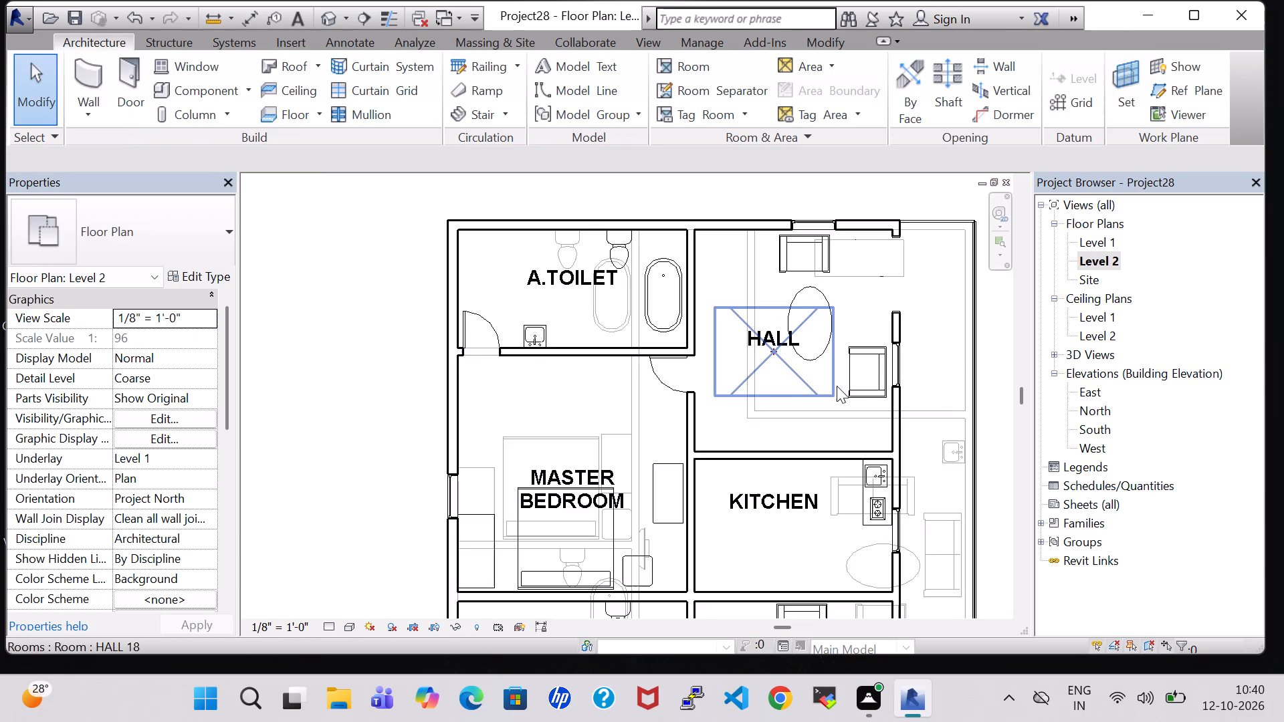
pyautogui.scroll(-3, 837, 386)
pyautogui.click(753, 560)
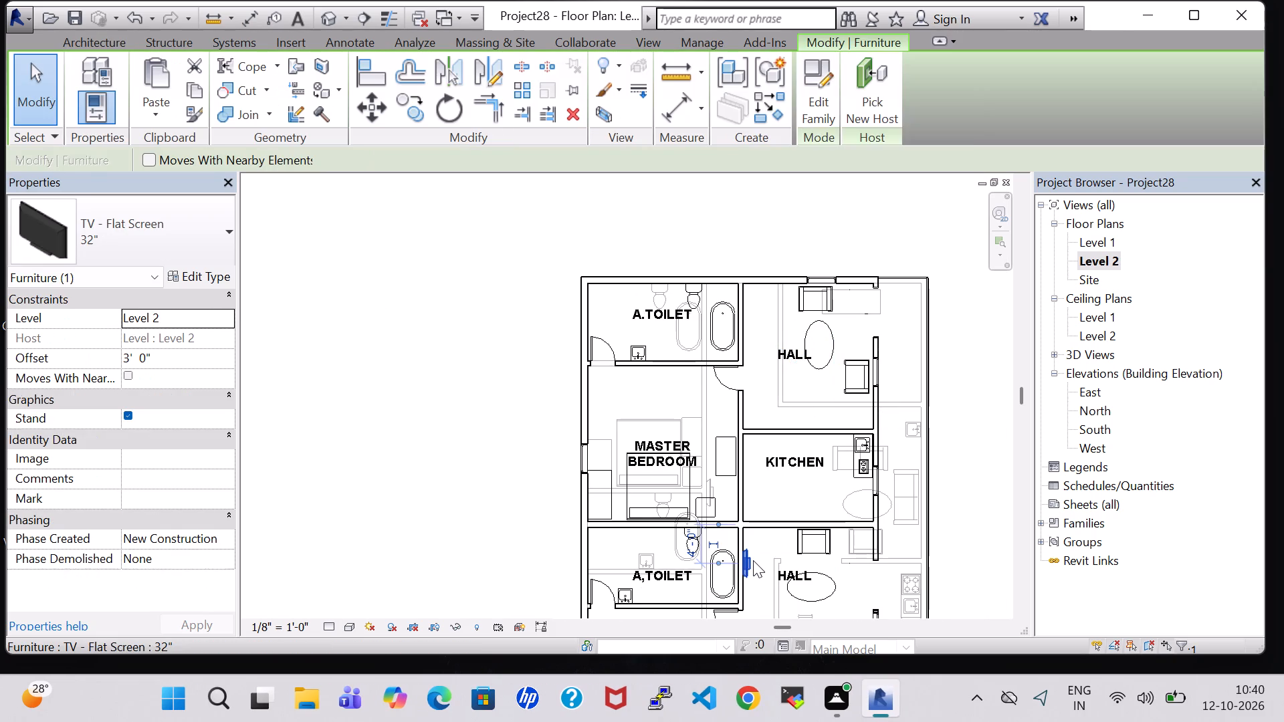
pyautogui.rightClick(753, 560)
pyautogui.click(839, 244)
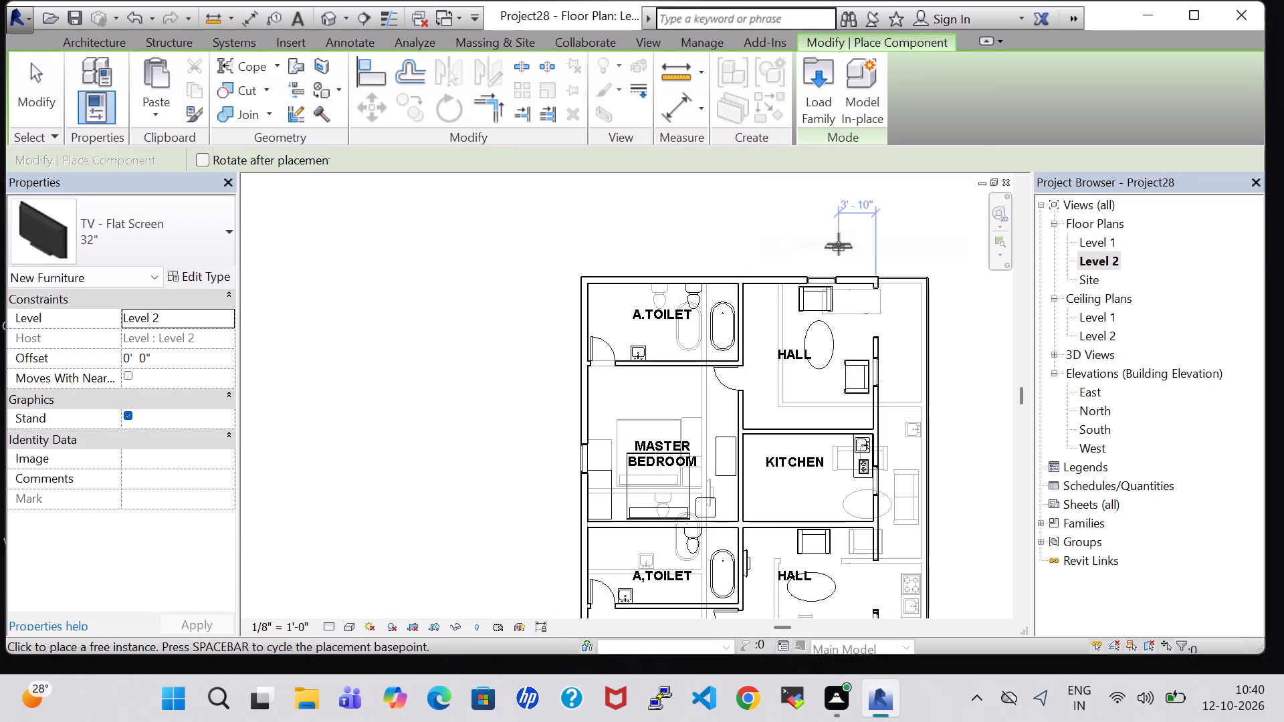
pyautogui.press('space')
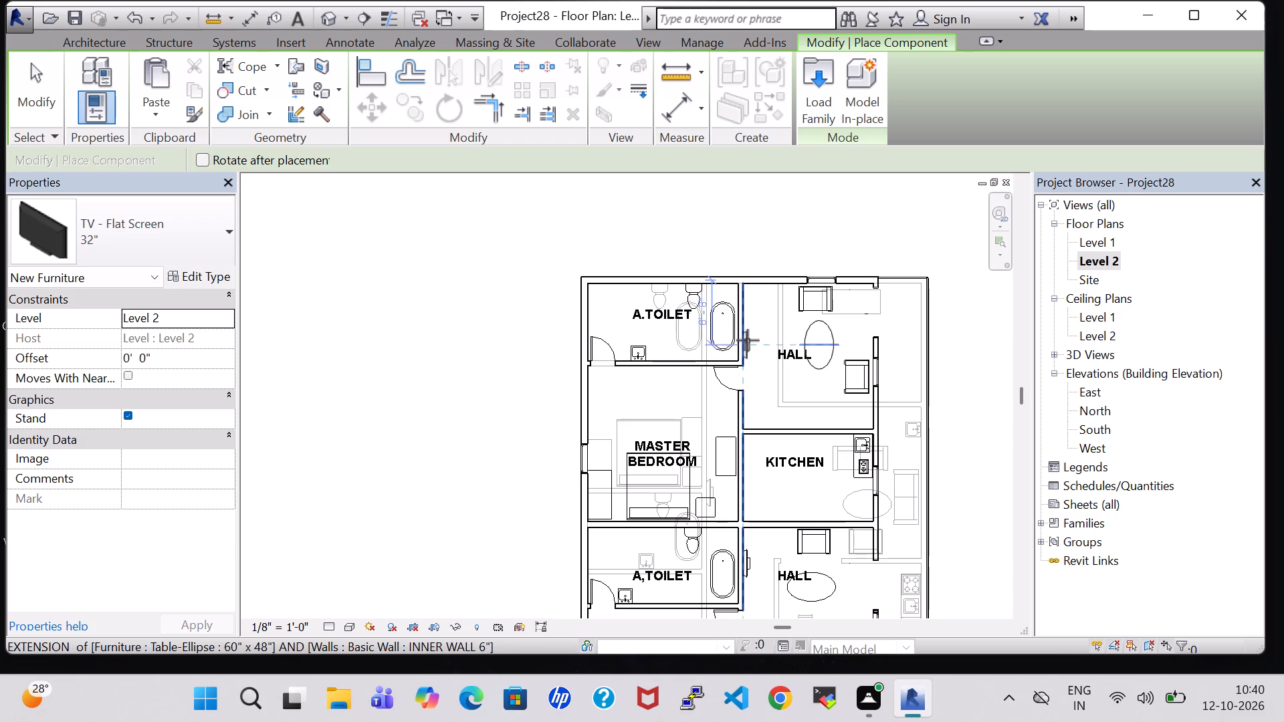
pyautogui.scroll(7, 748, 340)
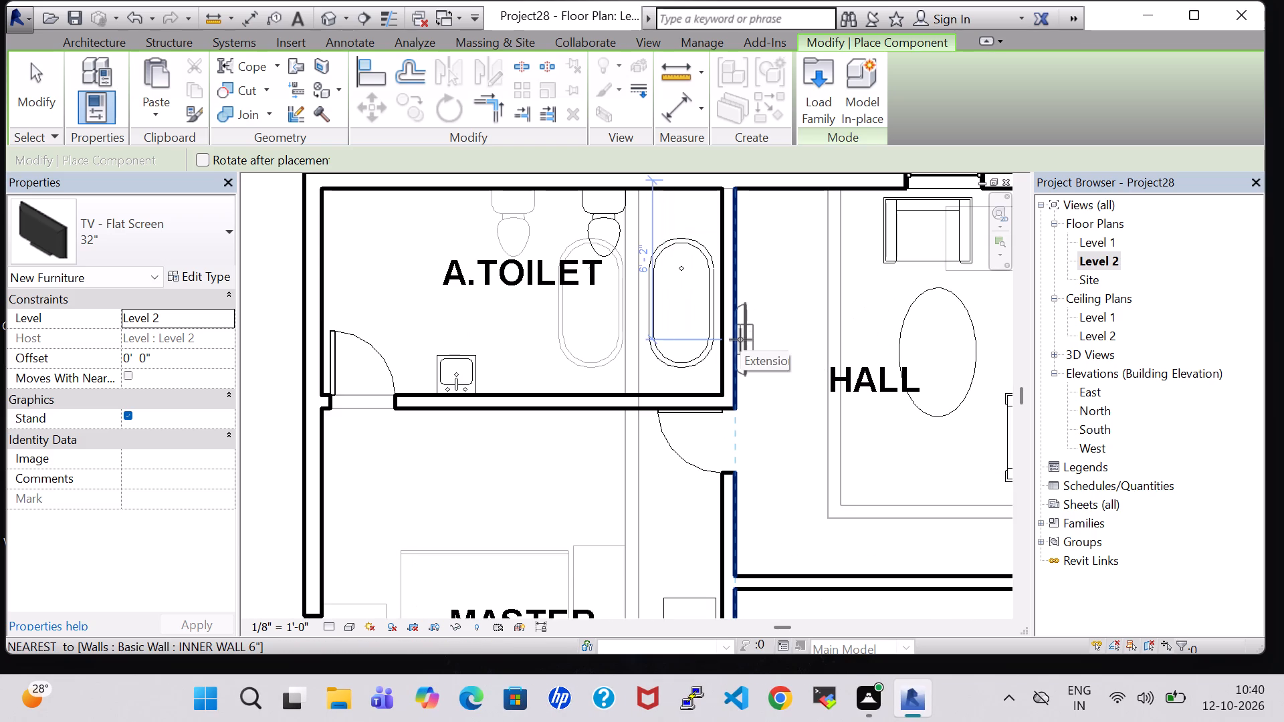
pyautogui.click(740, 332)
pyautogui.press('Escape')
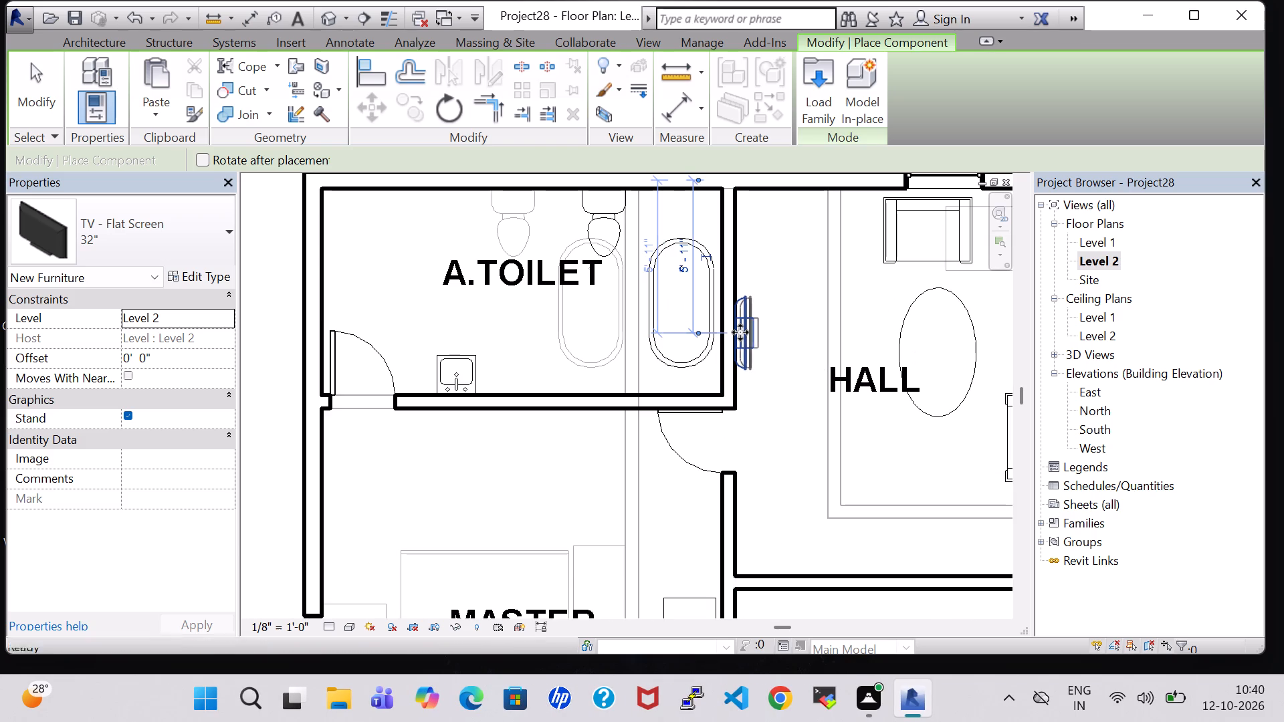
pyautogui.press('Escape')
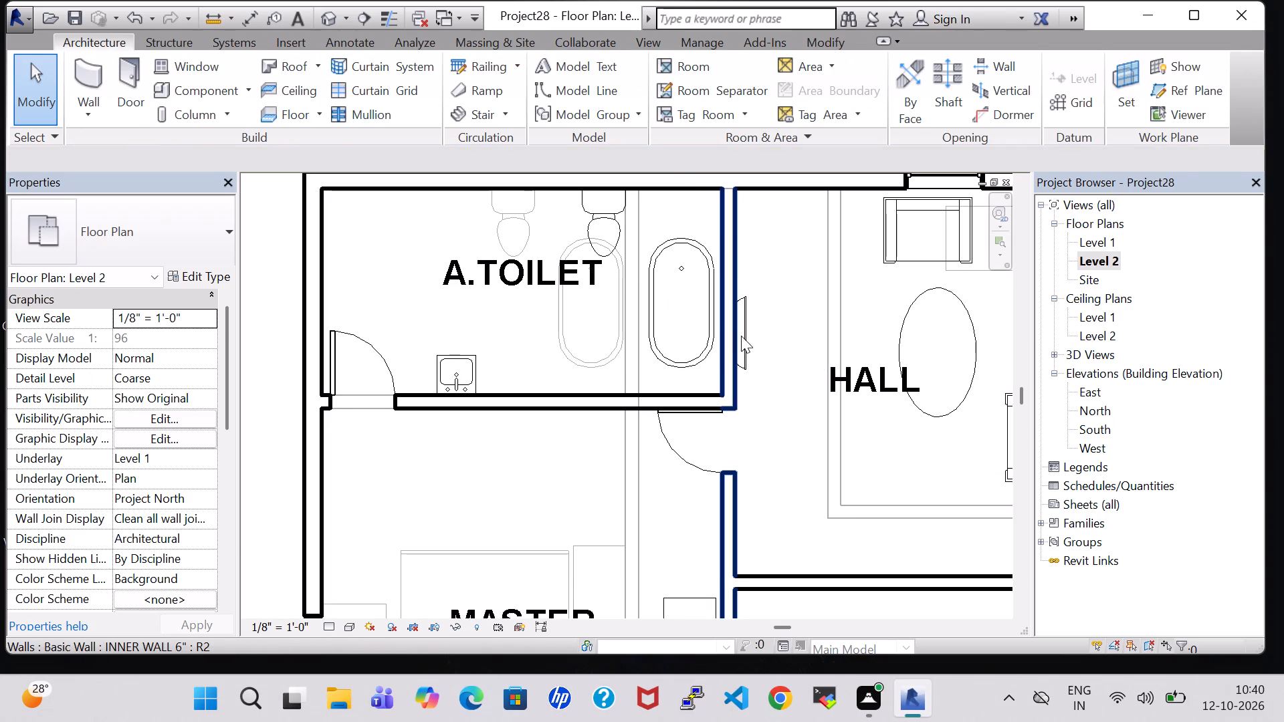
# Set the upper HALL TV's offset from Level 2 to 3' 0".
pyautogui.click(747, 336)
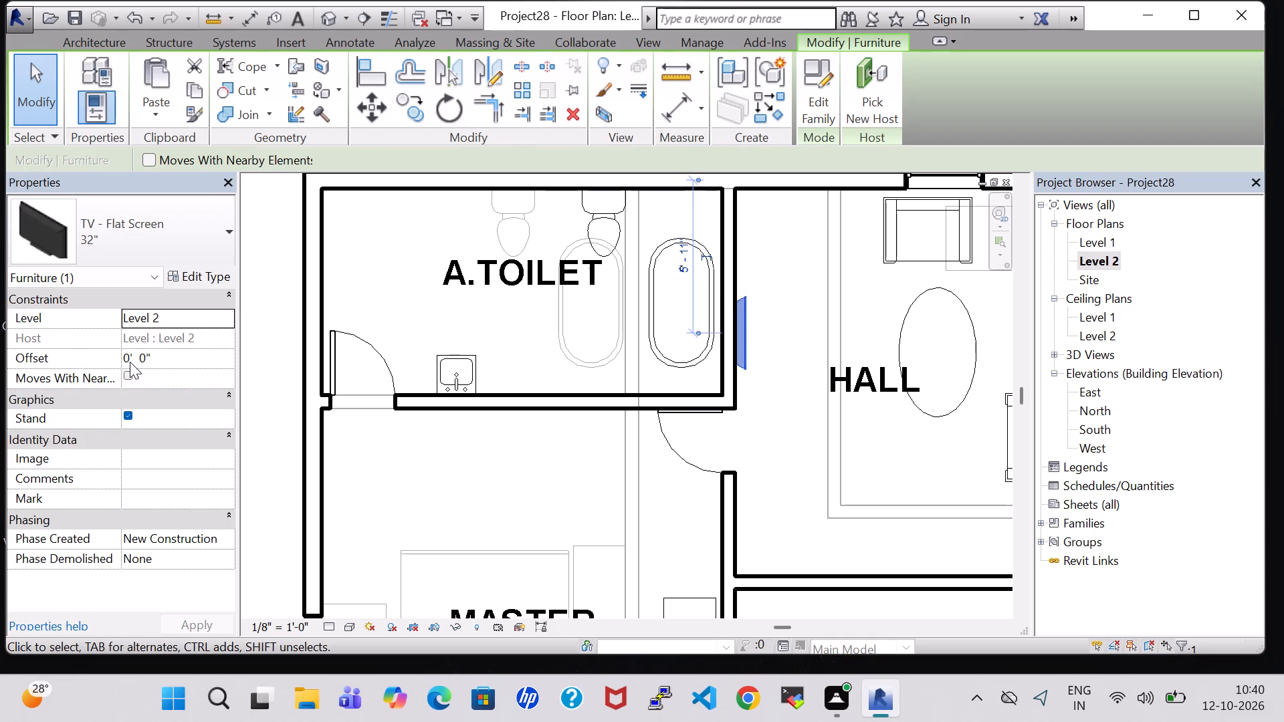
pyautogui.click(130, 362)
pyautogui.press('BackSpace')
pyautogui.press('3')
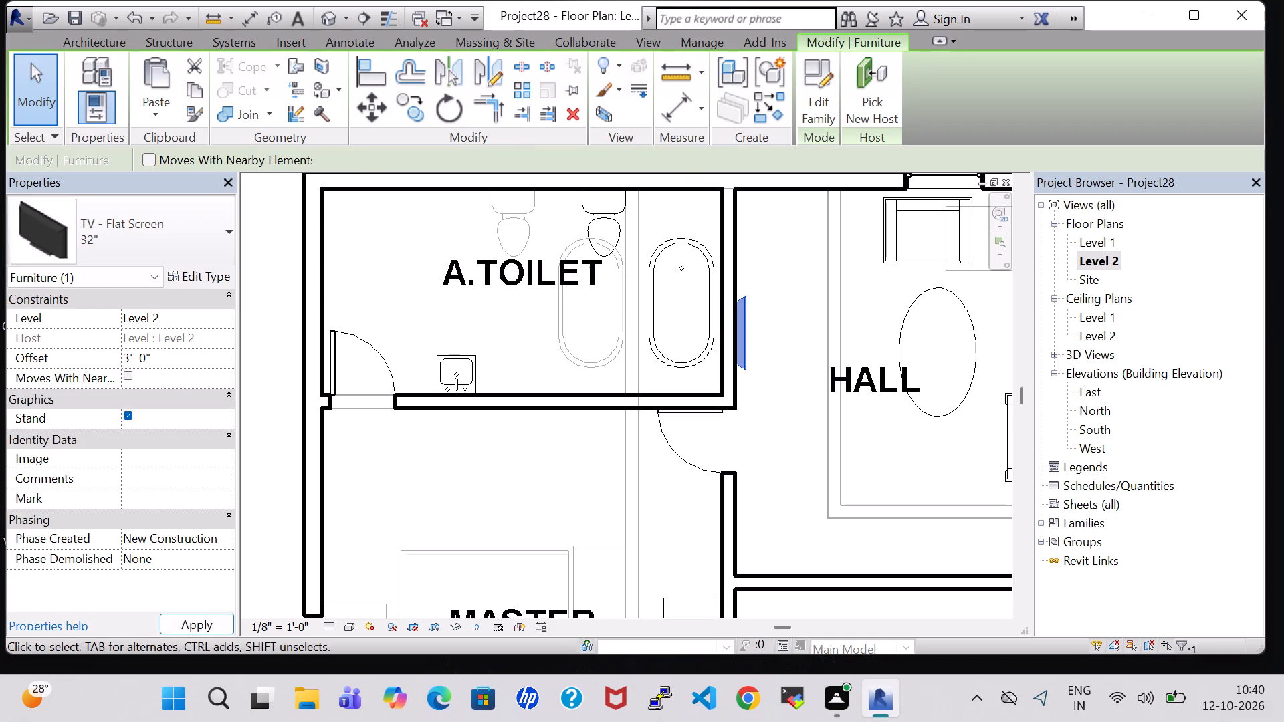
pyautogui.press('Return')
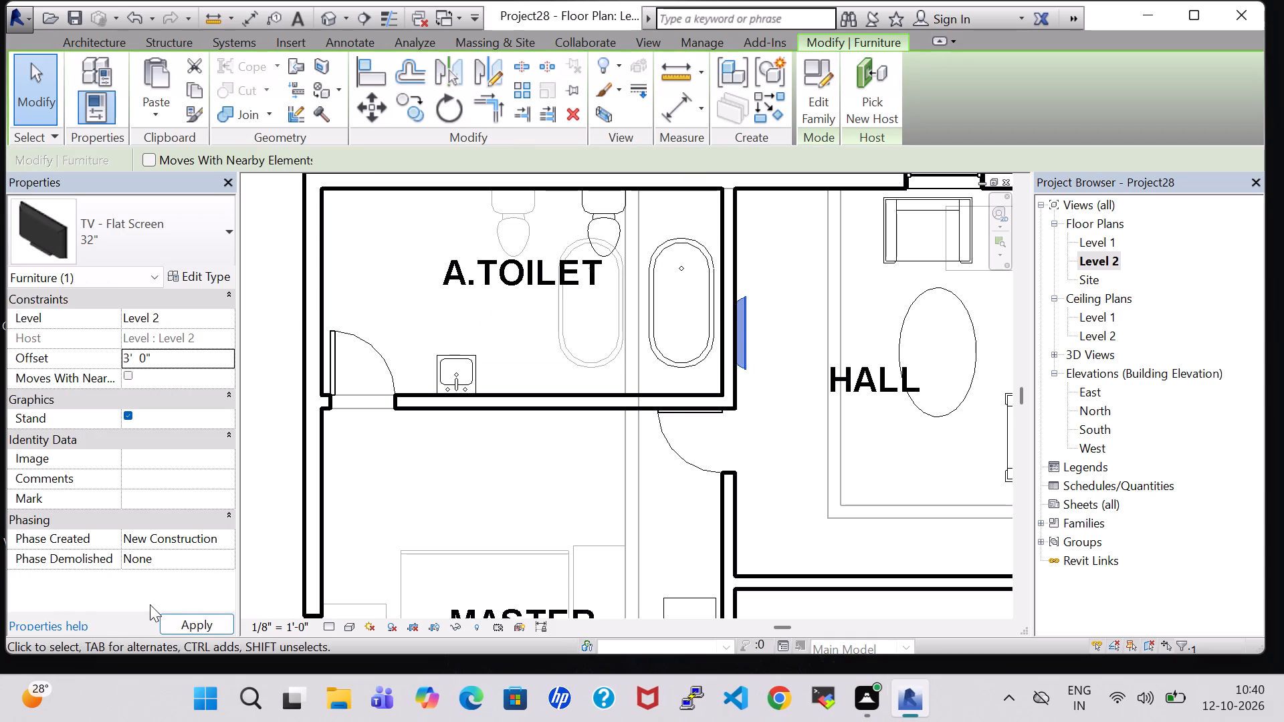
pyautogui.click(195, 622)
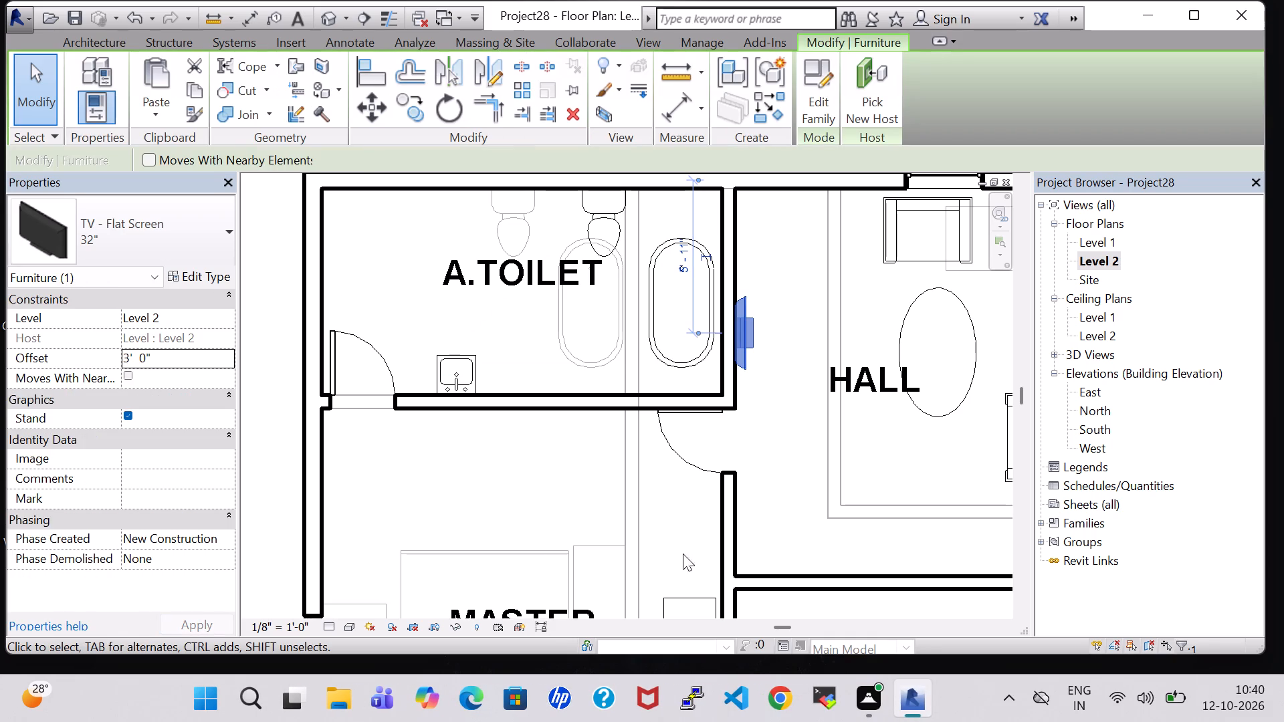
# Inspect the furnished Level 2 halls, kitchen, bedroom and toilet in the 3D view from several angles.
pyautogui.scroll(-5, 766, 519)
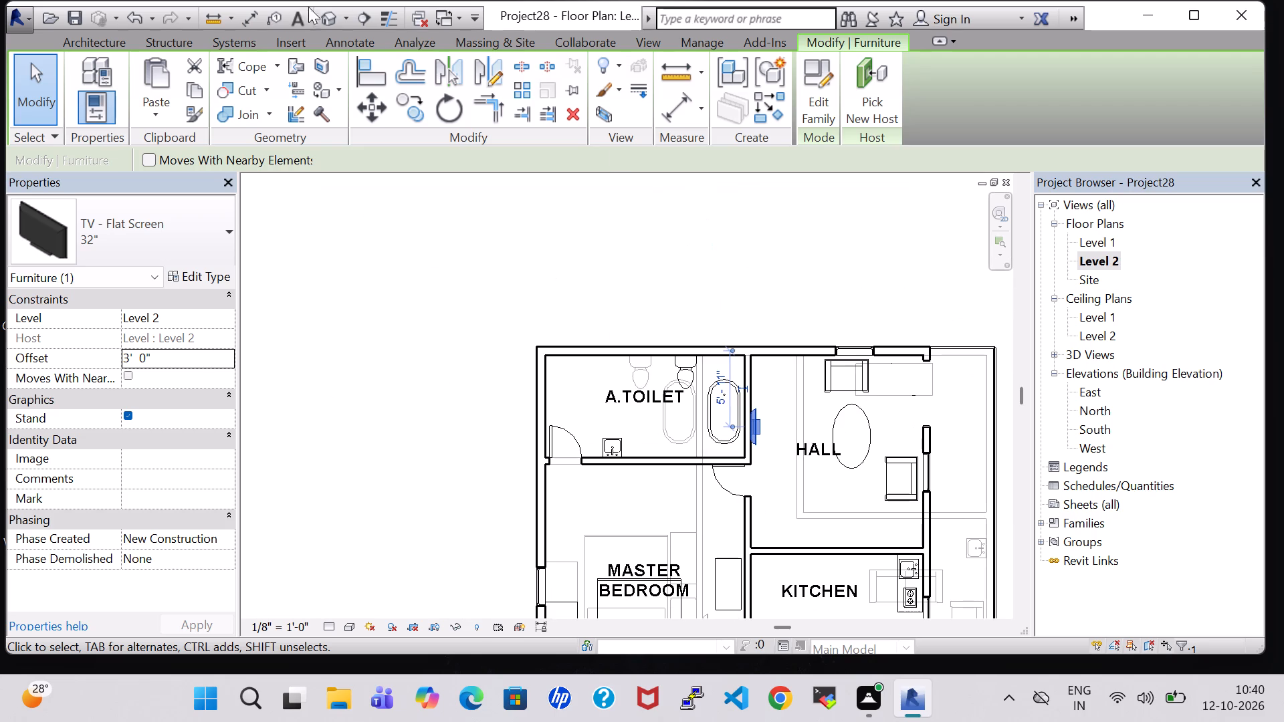
pyautogui.click(327, 22)
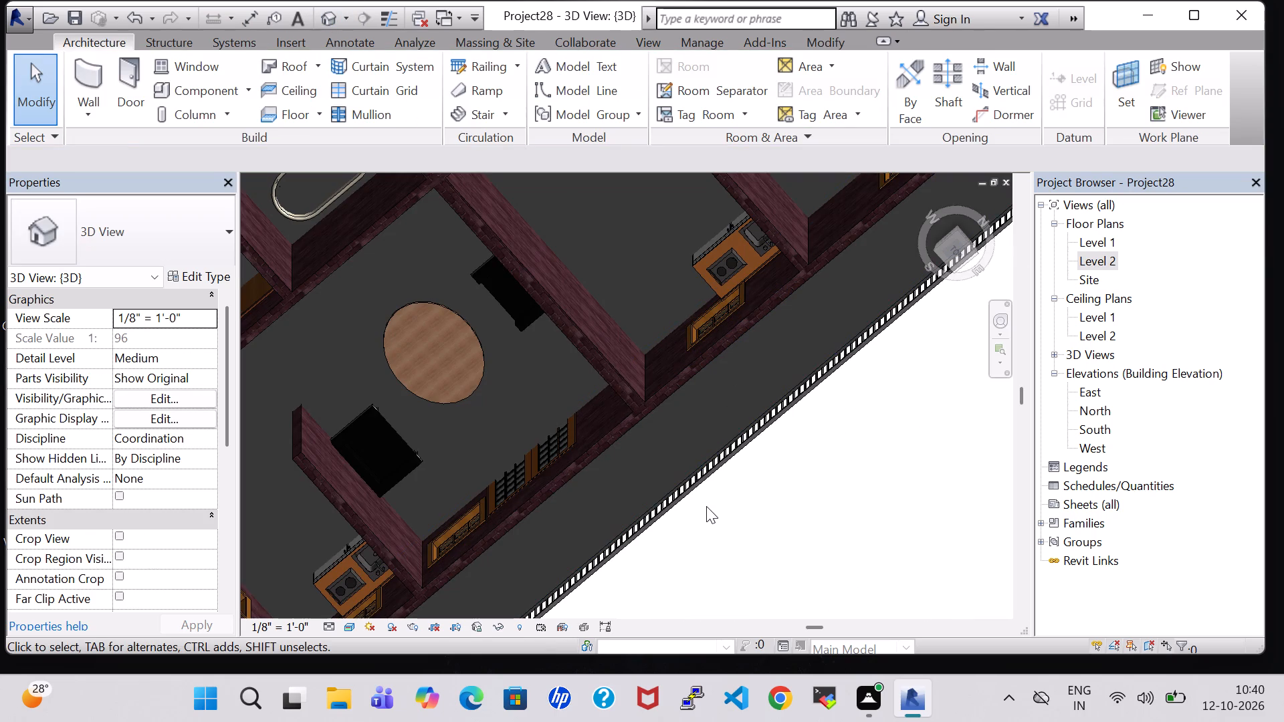
pyautogui.keyDown('shift'); pyautogui.moveTo(685, 564); pyautogui.dragTo(678, 553, button='middle'); pyautogui.keyUp('shift')
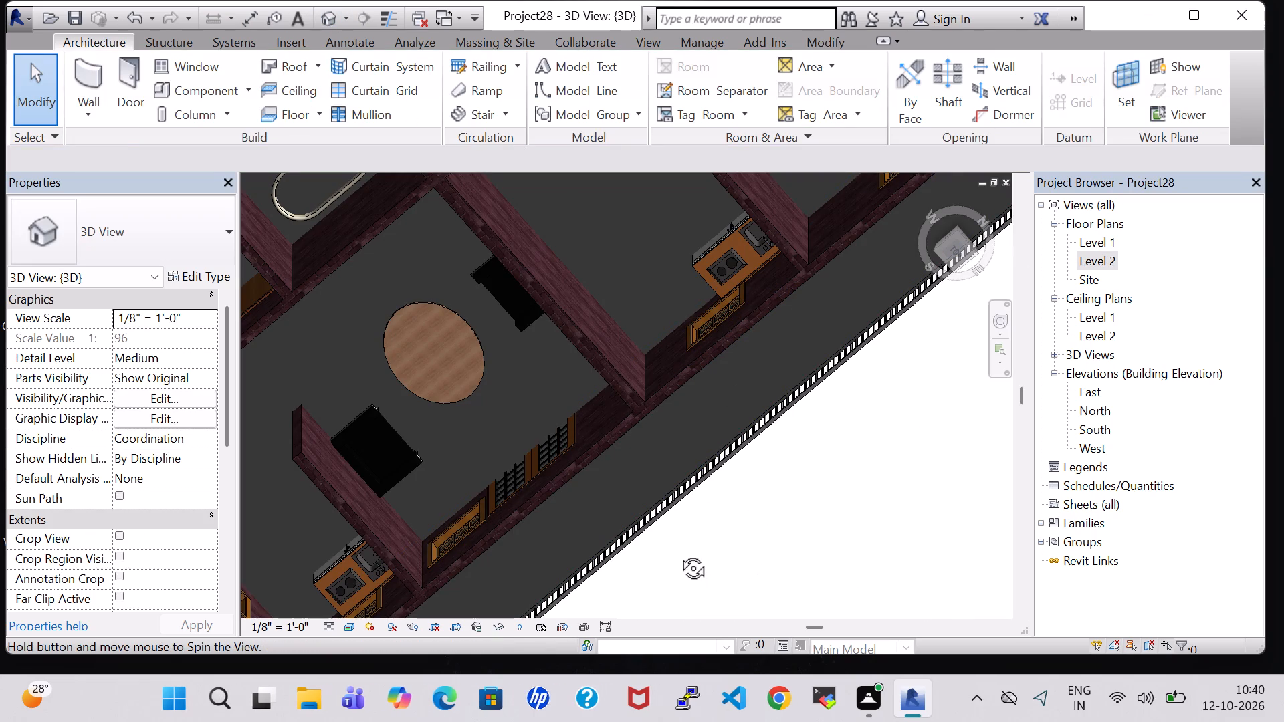
pyautogui.keyDown('shift'); pyautogui.moveTo(678, 553); pyautogui.dragTo(630, 389, button='middle'); pyautogui.keyUp('shift')
pyautogui.keyDown('shift'); pyautogui.moveTo(628, 384); pyautogui.dragTo(620, 352, button='middle'); pyautogui.keyUp('shift')
pyautogui.keyDown('shift'); pyautogui.moveTo(620, 350); pyautogui.dragTo(615, 333, button='middle'); pyautogui.keyUp('shift')
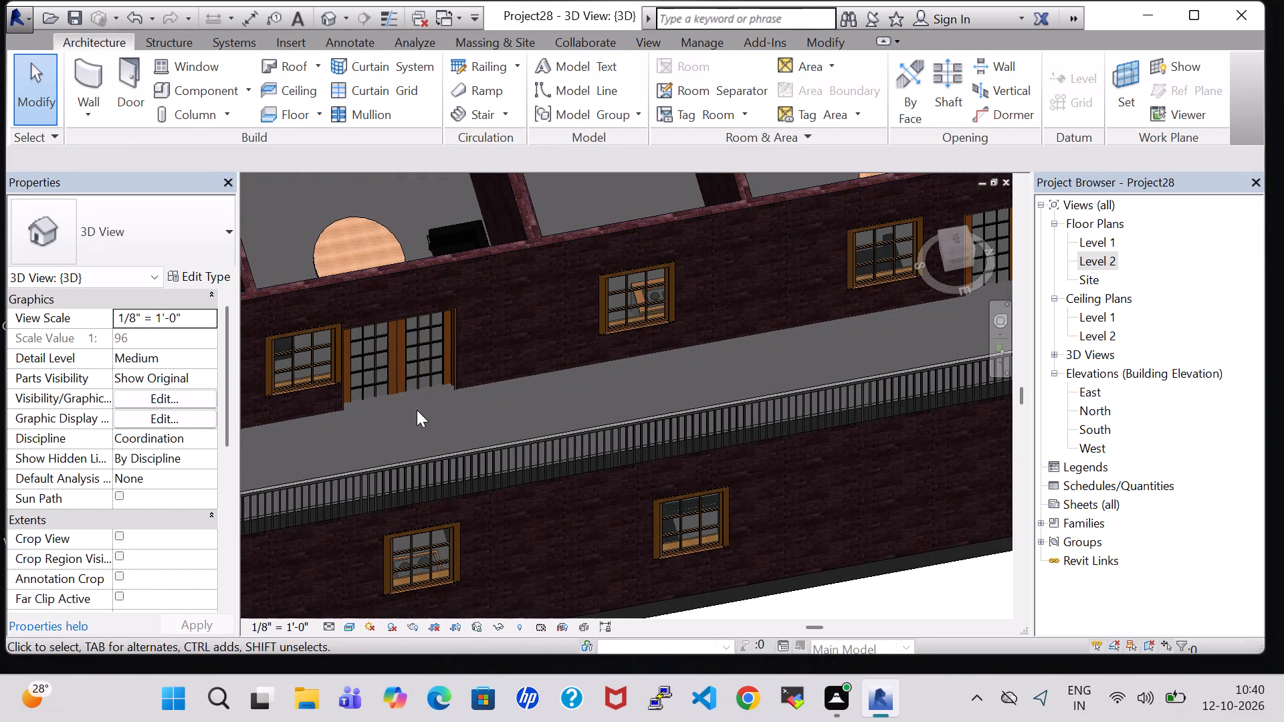
pyautogui.keyDown('shift'); pyautogui.moveTo(426, 430); pyautogui.dragTo(592, 459, button='middle'); pyautogui.keyUp('shift')
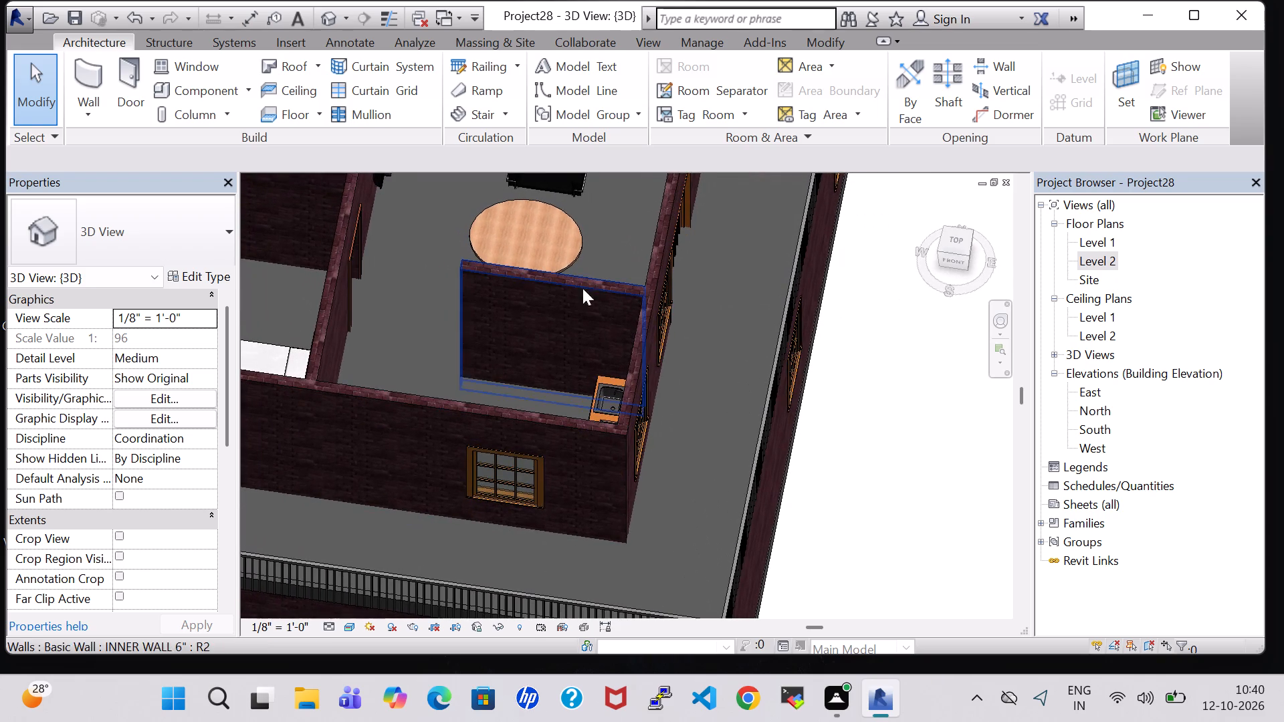
pyautogui.keyDown('shift'); pyautogui.moveTo(643, 230); pyautogui.dragTo(603, 318, button='middle'); pyautogui.keyUp('shift')
pyautogui.keyDown('shift'); pyautogui.scroll(1, 643, 230); pyautogui.keyUp('shift')
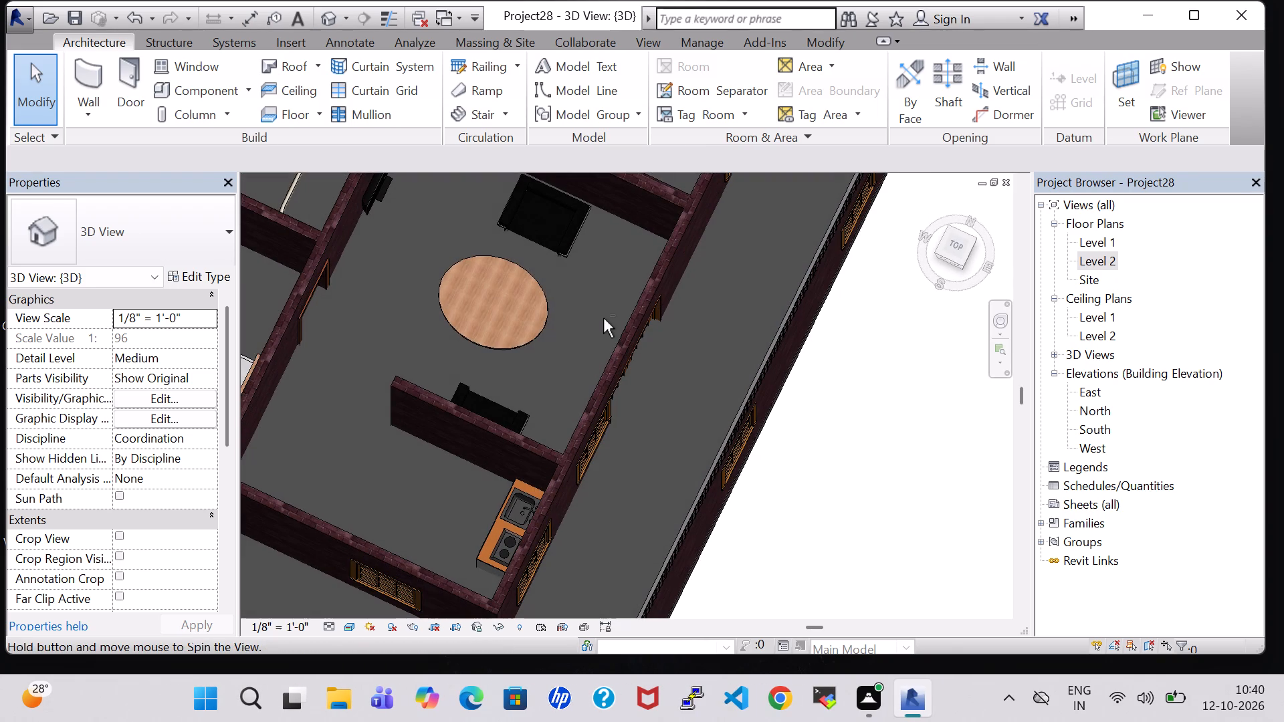
pyautogui.keyDown('shift'); pyautogui.middleClick(591, 307); pyautogui.keyUp('shift')
pyautogui.keyDown('shift'); pyautogui.moveTo(590, 325); pyautogui.dragTo(584, 325, button='middle'); pyautogui.keyUp('shift')
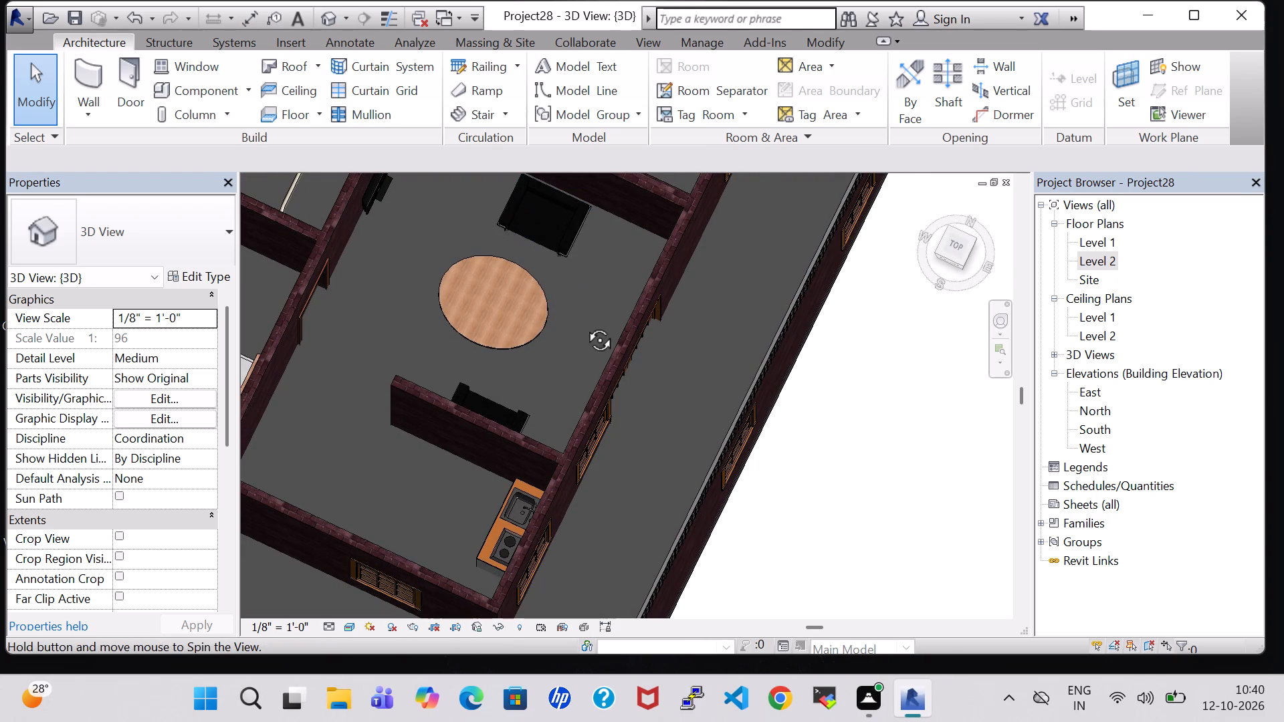
pyautogui.keyDown('shift'); pyautogui.moveTo(584, 325); pyautogui.dragTo(560, 239, button='middle'); pyautogui.keyUp('shift')
pyautogui.keyDown('shift'); pyautogui.middleClick(560, 239); pyautogui.keyUp('shift')
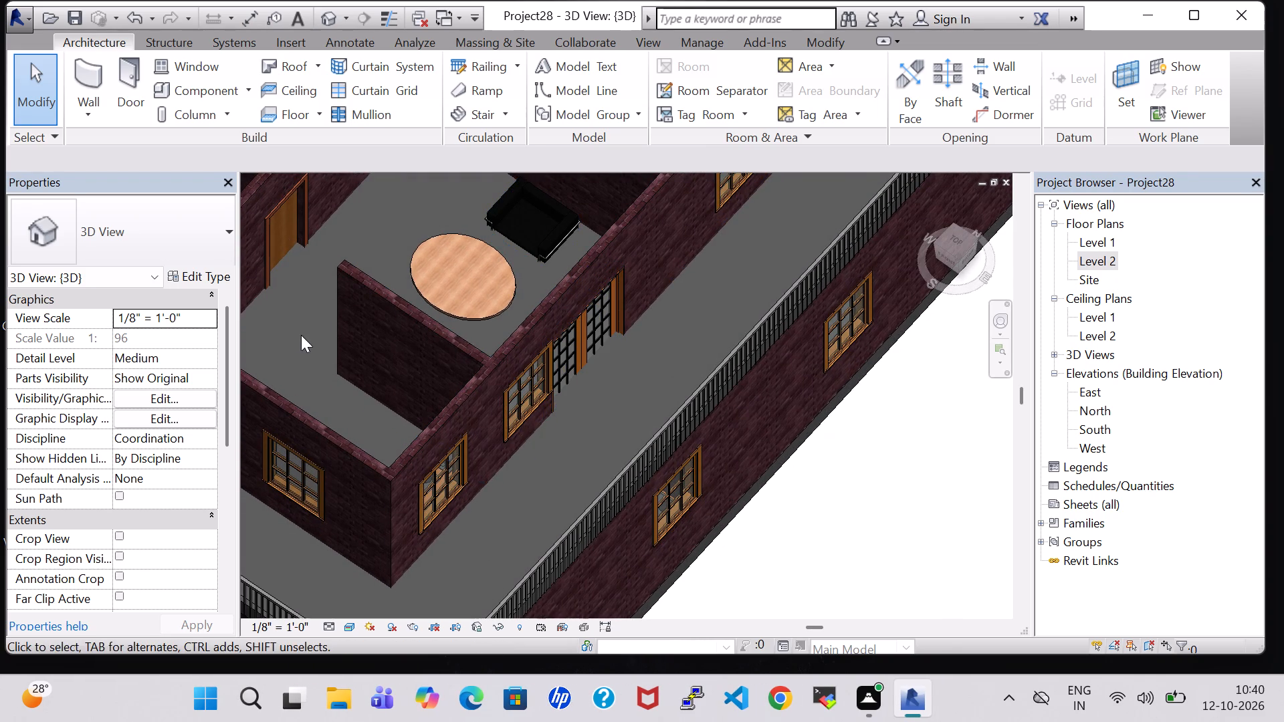
pyautogui.keyDown('shift'); pyautogui.moveTo(288, 332); pyautogui.dragTo(510, 380, button='middle'); pyautogui.keyUp('shift')
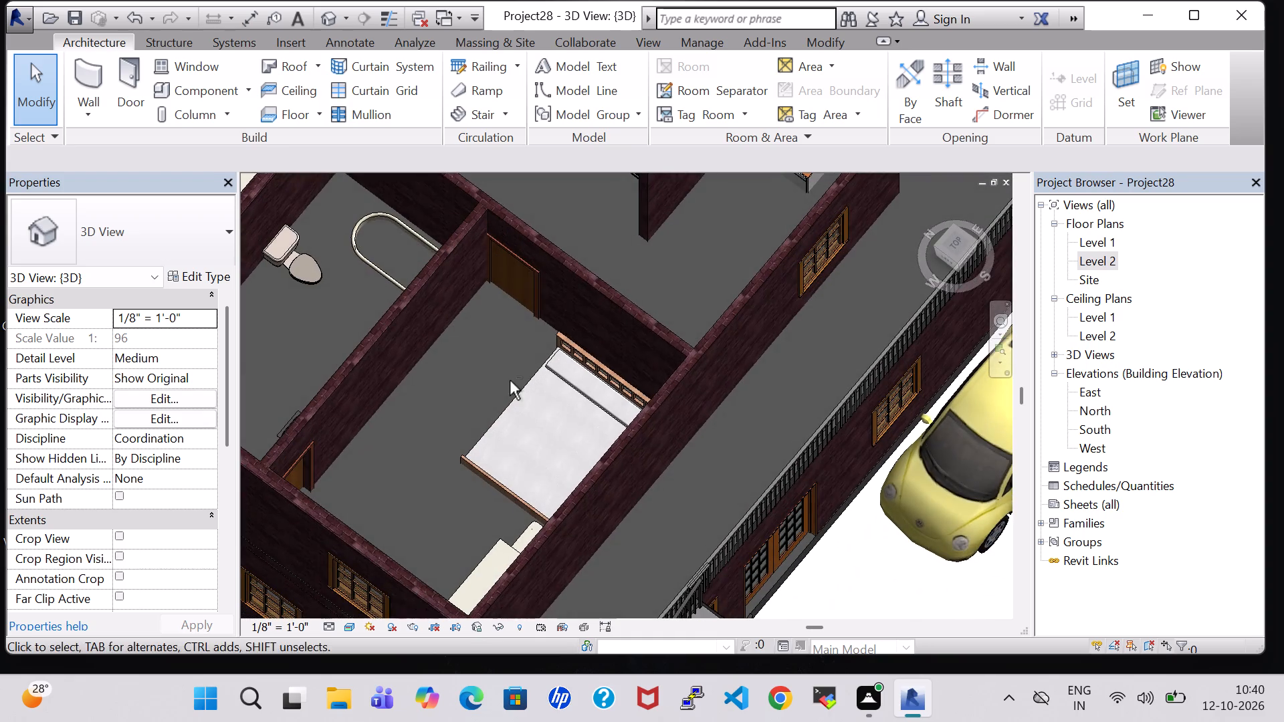
pyautogui.scroll(1, 687, 277)
pyautogui.keyDown('shift'); pyautogui.moveTo(687, 277); pyautogui.dragTo(639, 324, button='middle'); pyautogui.keyUp('shift')
pyautogui.scroll(-3, 618, 319)
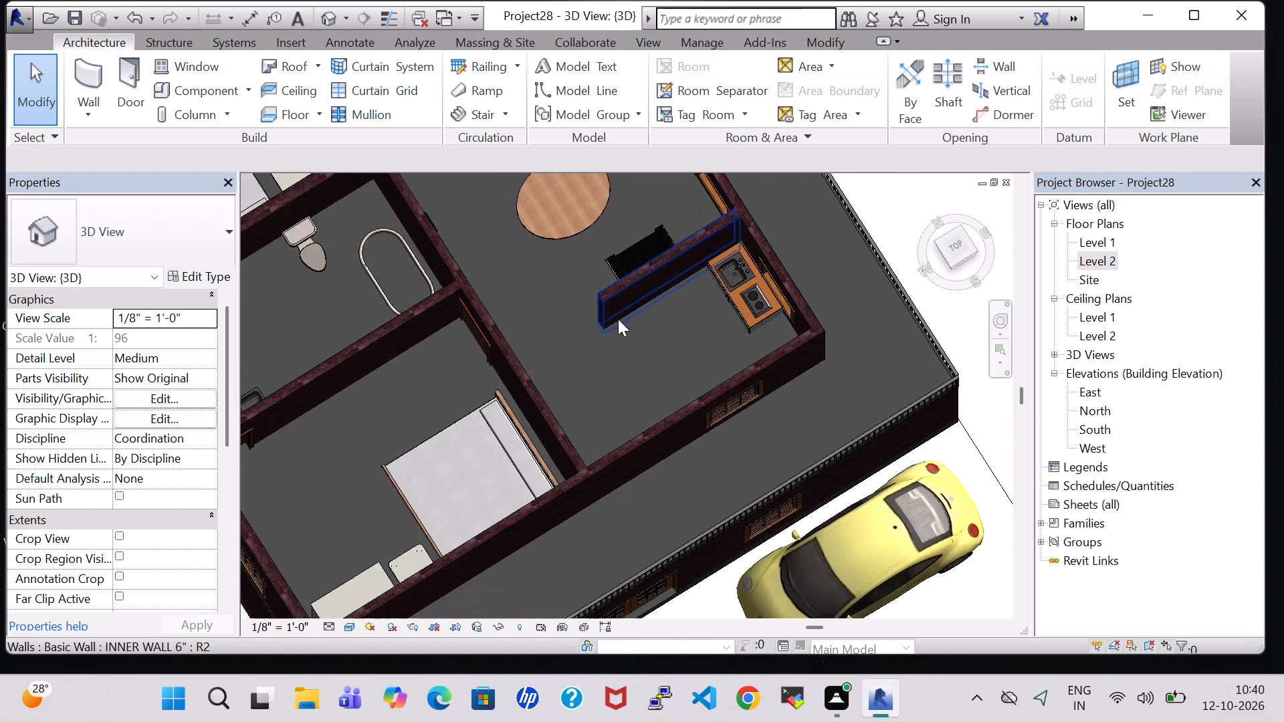
pyautogui.scroll(-1, 618, 319)
pyautogui.middleClick(595, 357)
pyautogui.scroll(1, 710, 259)
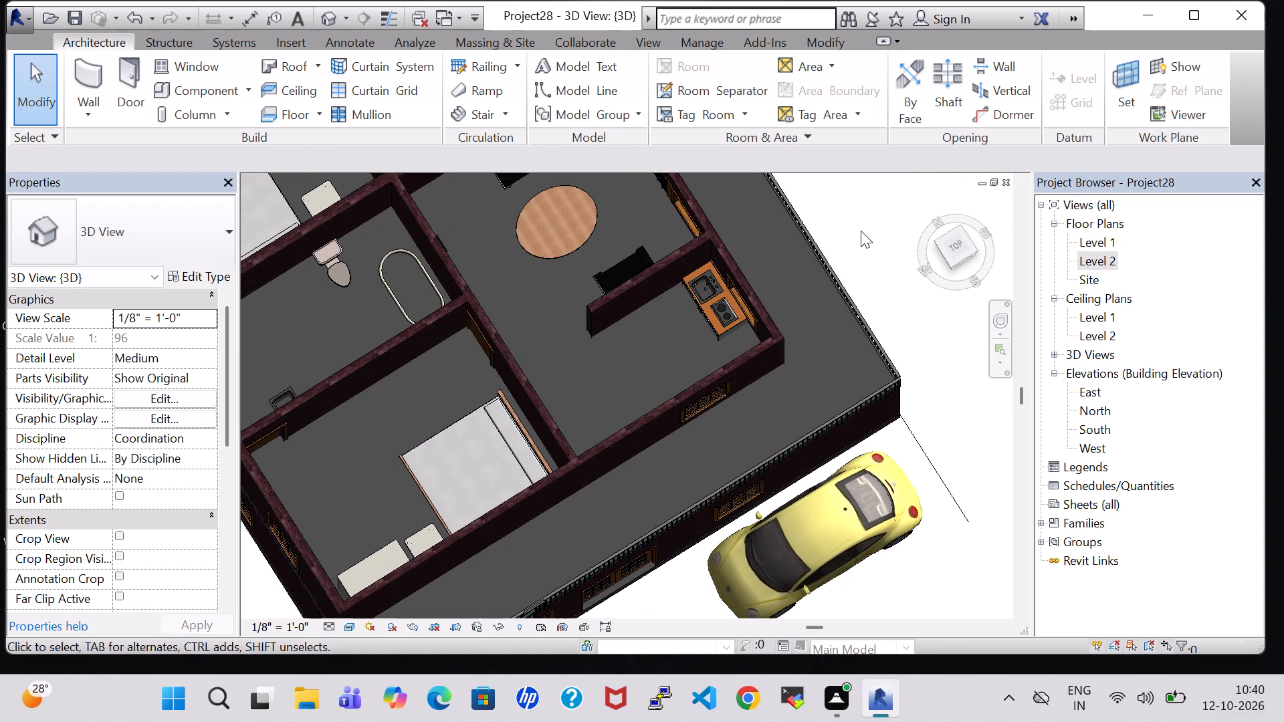
# Examine the Level 2 layout in 3D from the right side and above, comparing the walls and furniture of both halves.
pyautogui.click(986, 231)
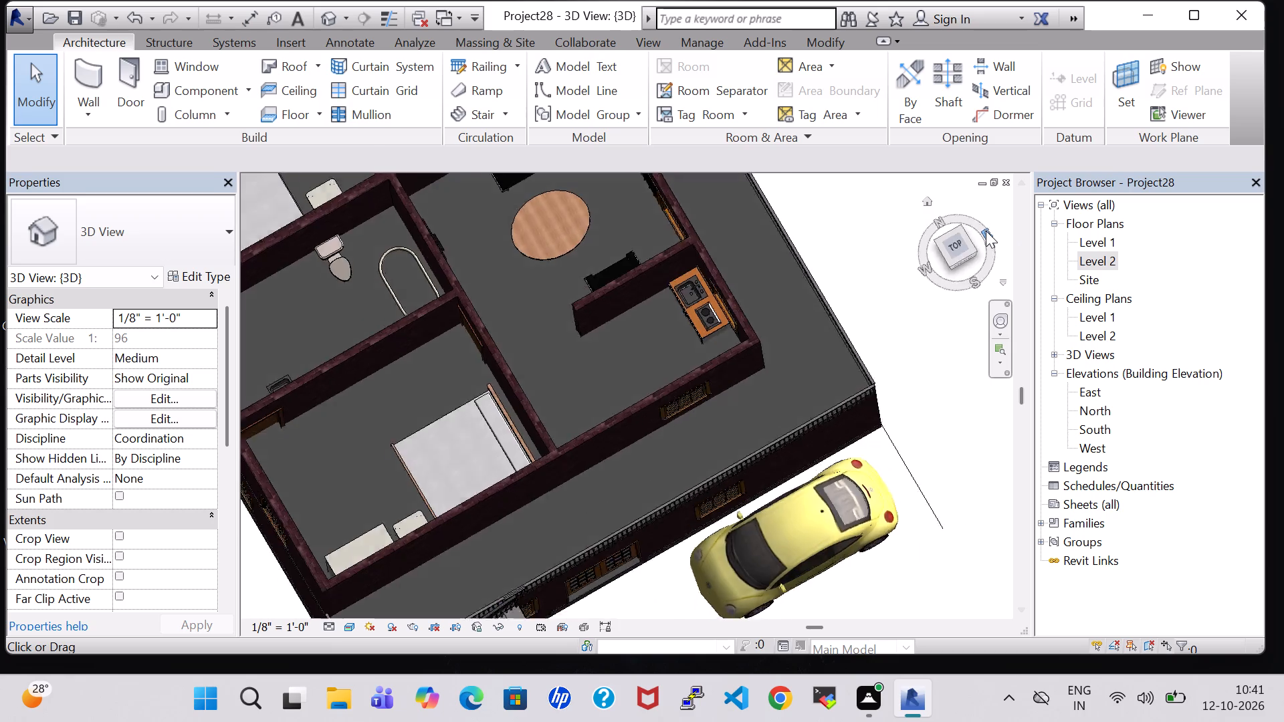
pyautogui.scroll(8, 629, 314)
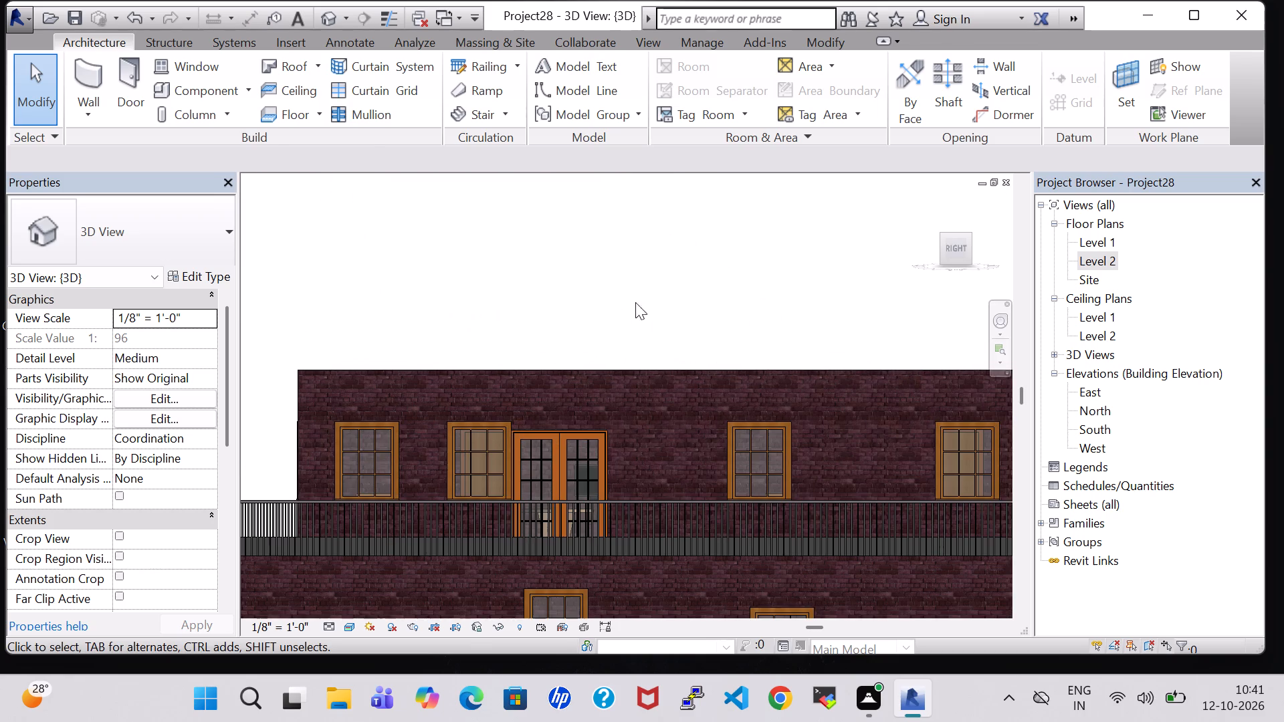
pyautogui.keyDown('shift'); pyautogui.moveTo(666, 241); pyautogui.dragTo(652, 368, button='middle'); pyautogui.keyUp('shift')
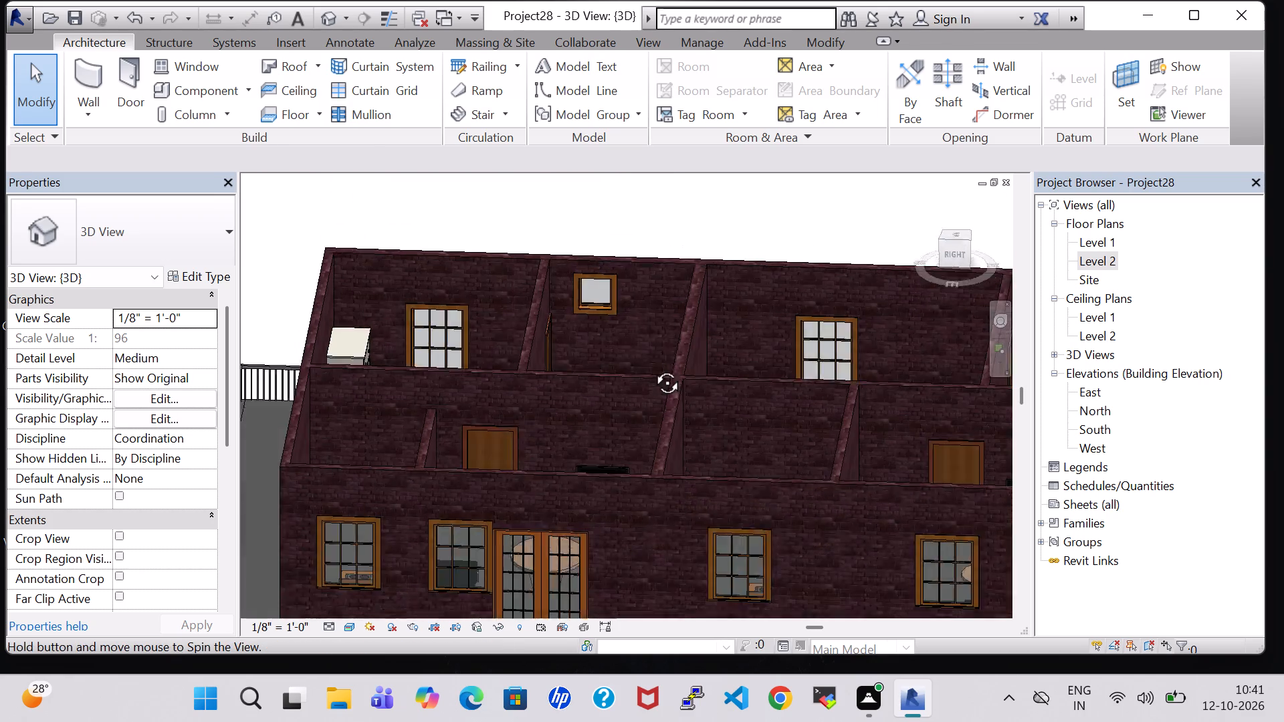
pyautogui.keyDown('shift'); pyautogui.moveTo(652, 368); pyautogui.dragTo(654, 396, button='middle'); pyautogui.keyUp('shift')
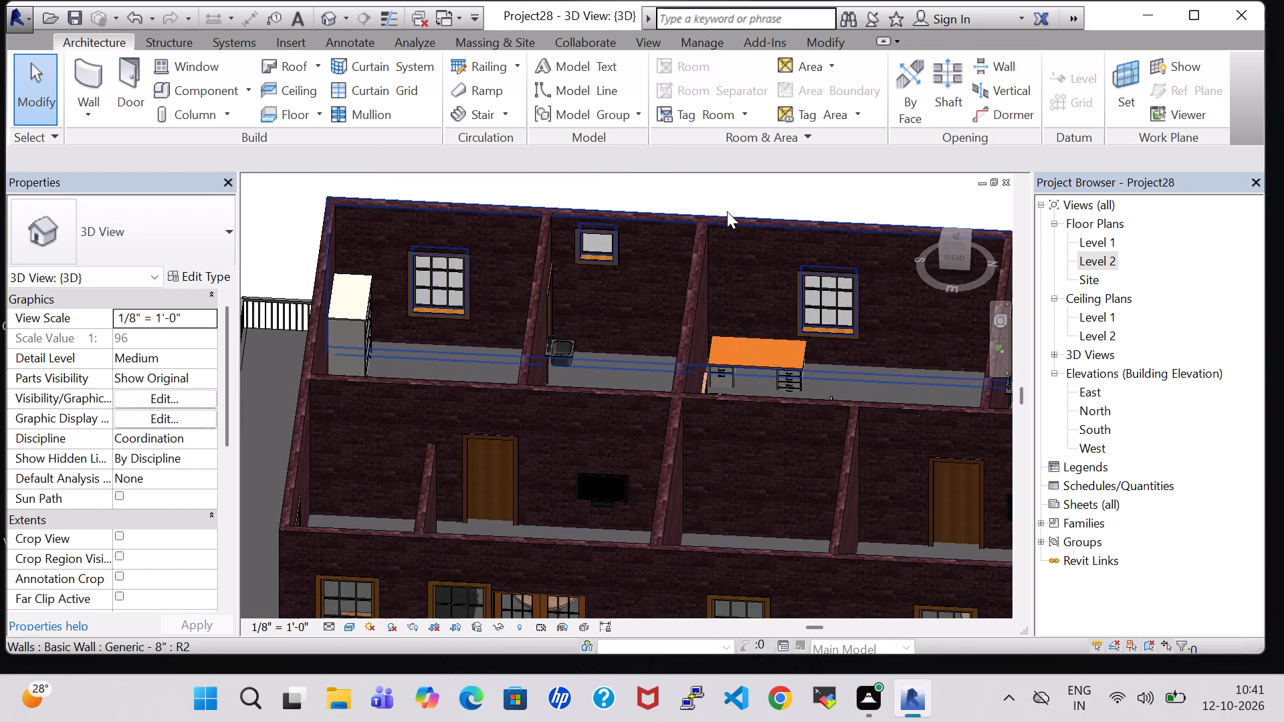
pyautogui.keyDown('shift'); pyautogui.moveTo(727, 194); pyautogui.dragTo(734, 279, button='middle'); pyautogui.keyUp('shift')
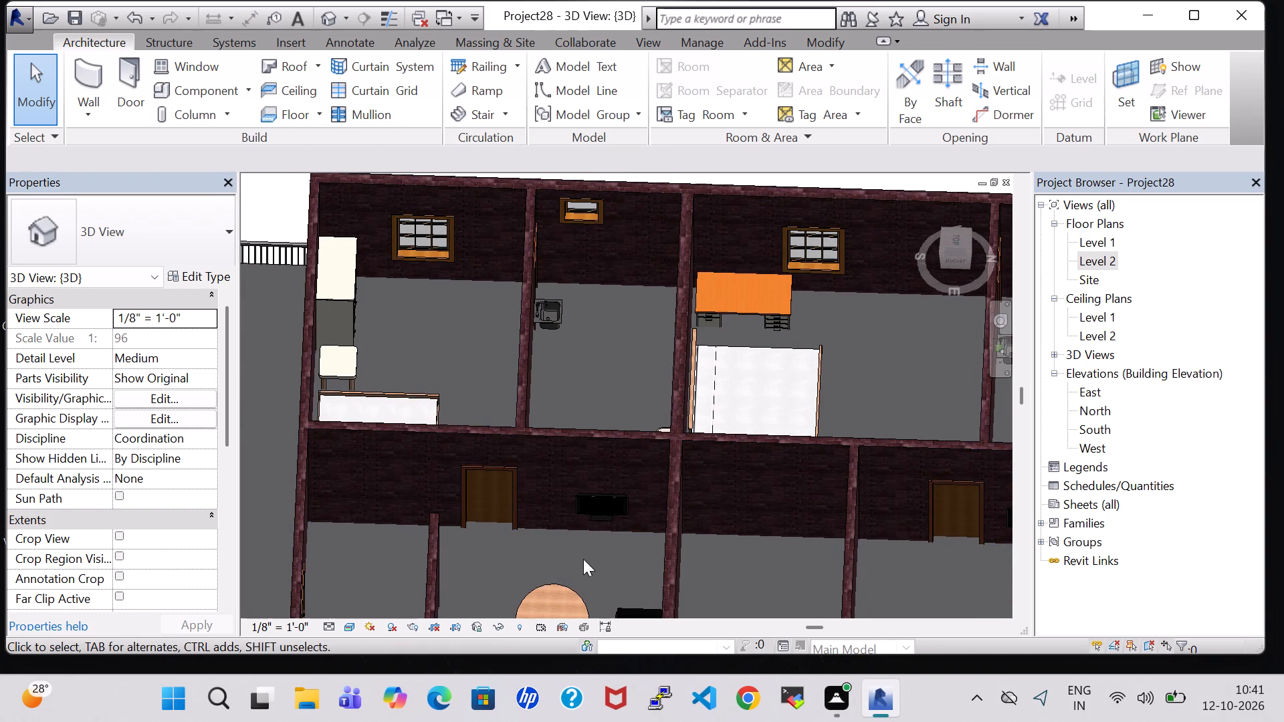
pyautogui.moveTo(591, 561); pyautogui.dragTo(633, 465, button='middle')
pyautogui.scroll(-1, 633, 465)
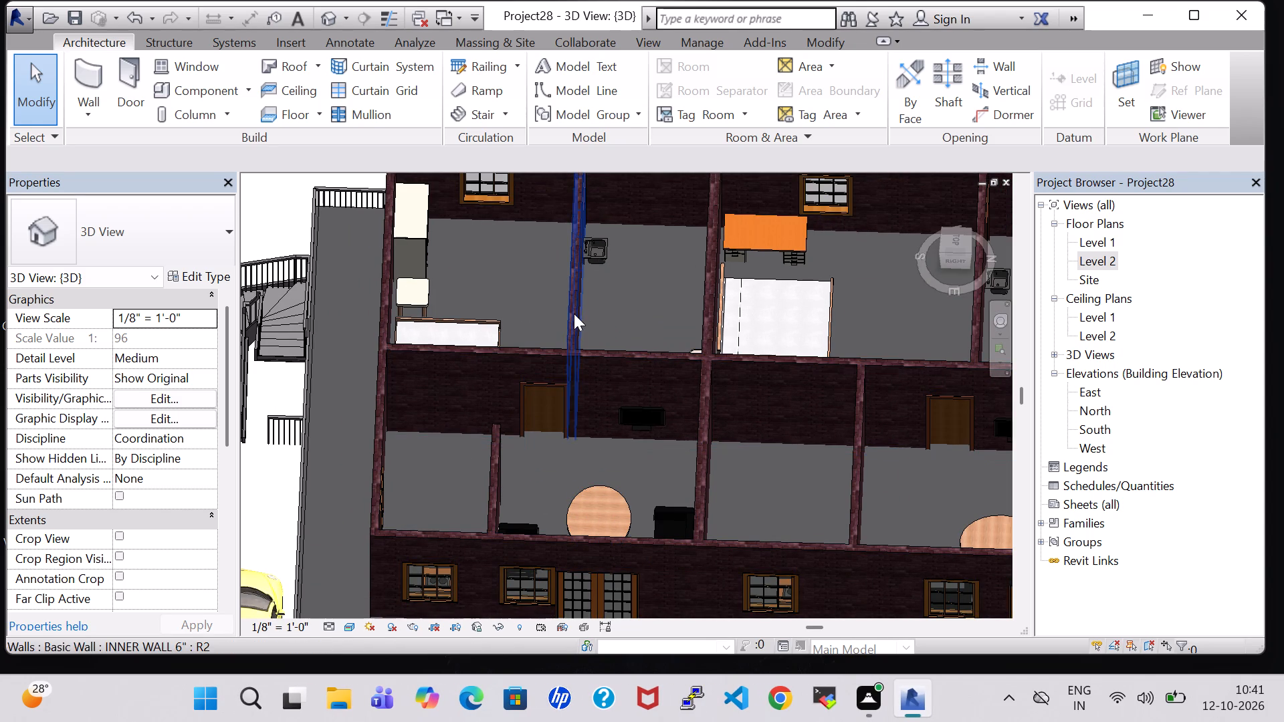
pyautogui.keyDown('shift'); pyautogui.moveTo(597, 312); pyautogui.dragTo(665, 409, button='middle'); pyautogui.keyUp('shift')
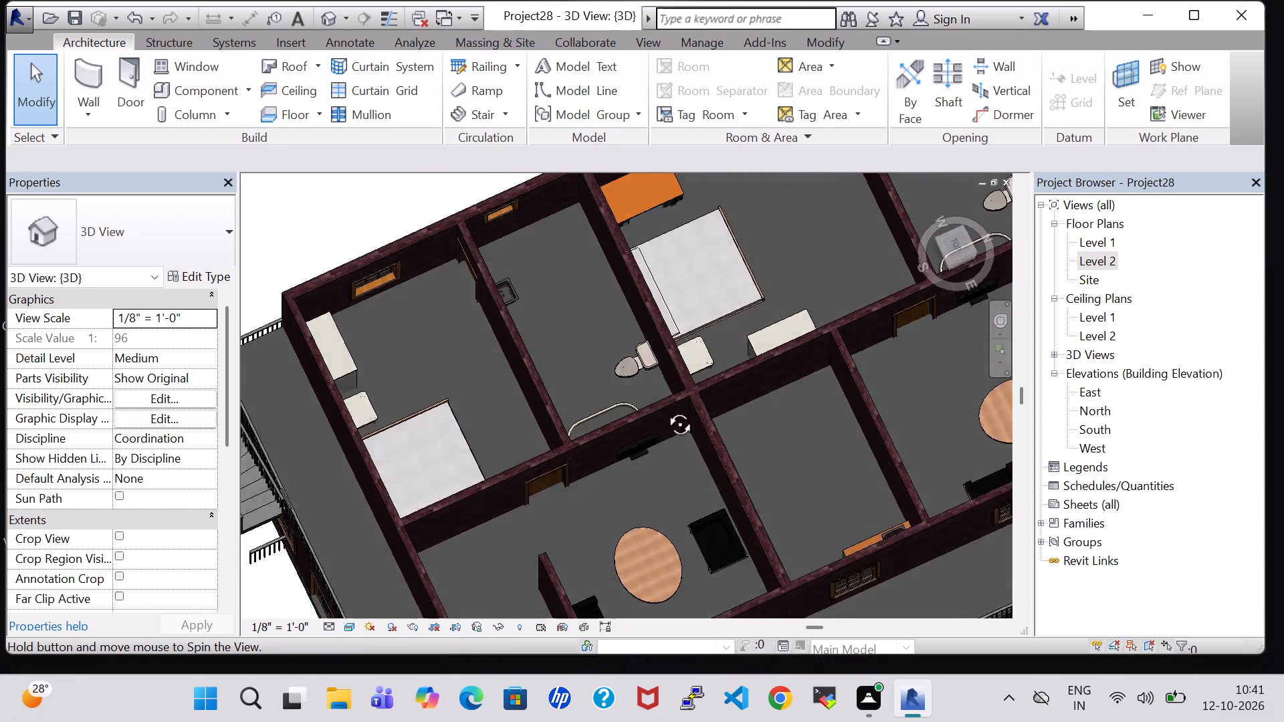
pyautogui.keyDown('shift'); pyautogui.moveTo(665, 409); pyautogui.dragTo(665, 421, button='middle'); pyautogui.keyUp('shift')
pyautogui.keyDown('shift'); pyautogui.moveTo(521, 435); pyautogui.dragTo(610, 380, button='middle'); pyautogui.keyUp('shift')
pyautogui.keyDown('shift'); pyautogui.moveTo(668, 452); pyautogui.dragTo(554, 358, button='middle'); pyautogui.keyUp('shift')
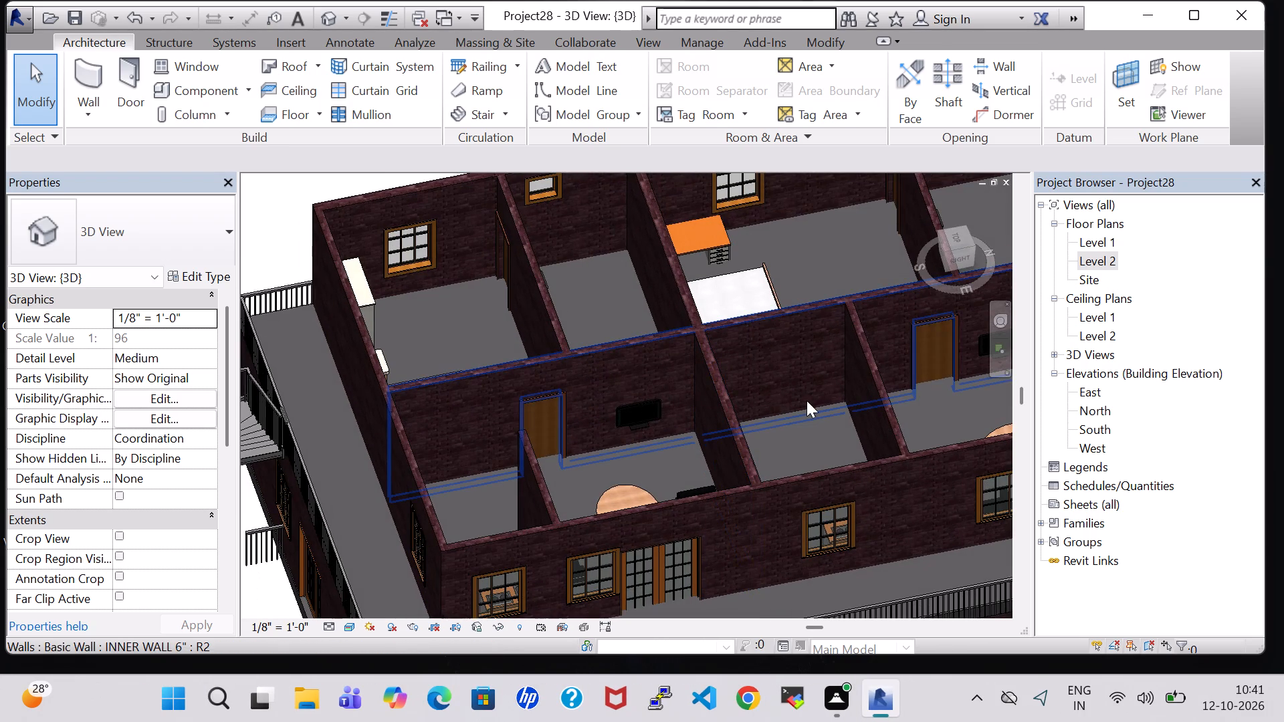
pyautogui.keyDown('shift'); pyautogui.moveTo(807, 400); pyautogui.dragTo(734, 403, button='middle'); pyautogui.keyUp('shift')
pyautogui.keyDown('shift'); pyautogui.scroll(1, 807, 400); pyautogui.keyUp('shift')
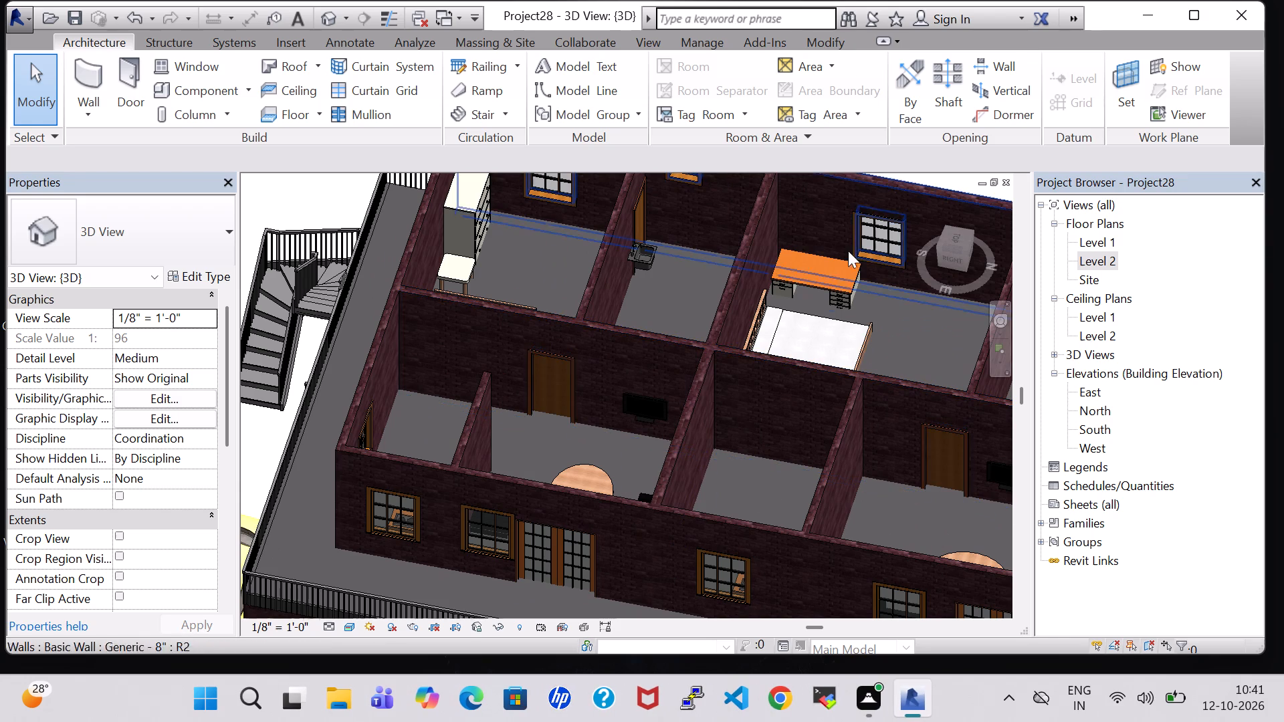
pyautogui.keyDown('shift'); pyautogui.moveTo(882, 497); pyautogui.dragTo(693, 511, button='middle'); pyautogui.keyUp('shift')
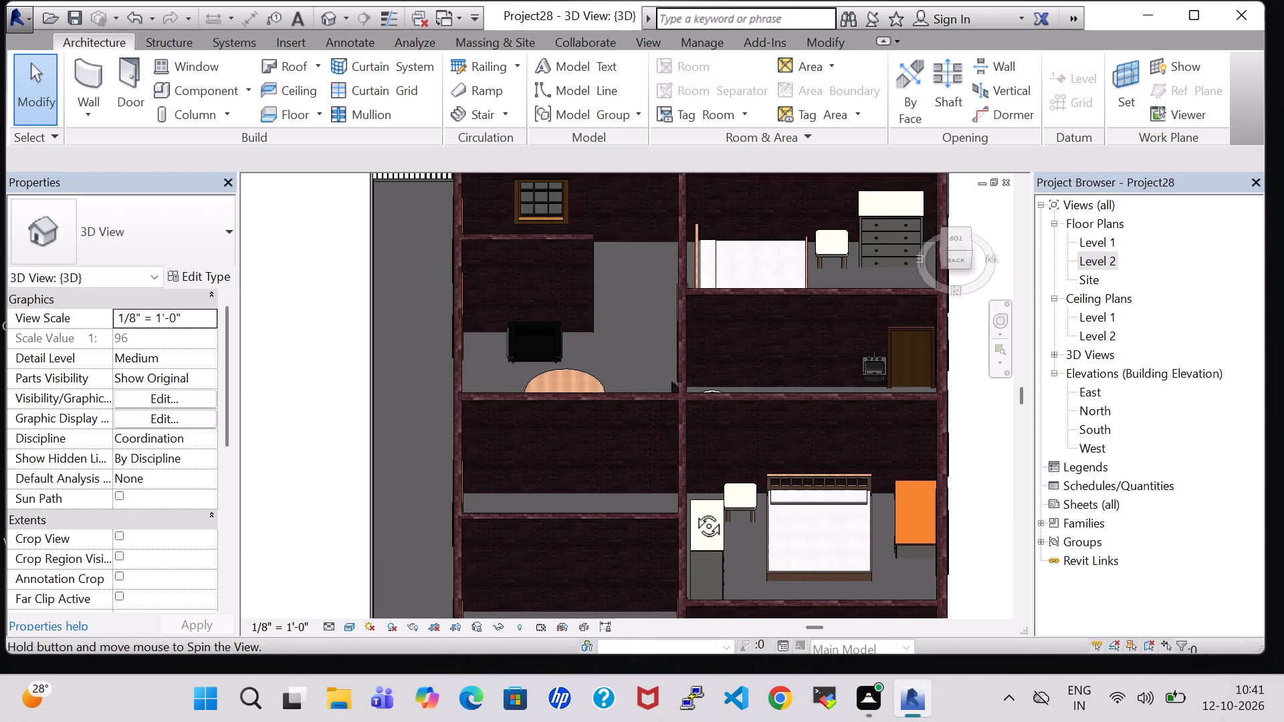
pyautogui.keyDown('shift'); pyautogui.moveTo(693, 511); pyautogui.dragTo(684, 509, button='middle'); pyautogui.keyUp('shift')
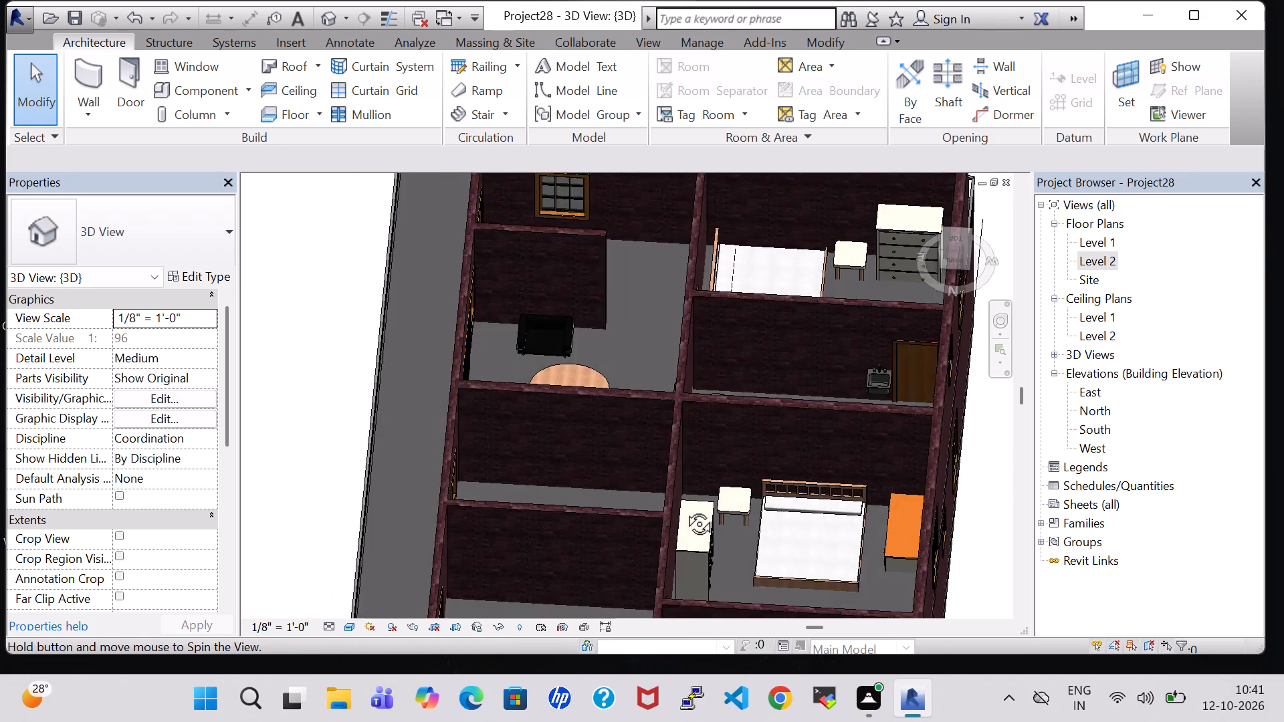
pyautogui.keyDown('shift'); pyautogui.moveTo(684, 509); pyautogui.dragTo(905, 459, button='middle'); pyautogui.keyUp('shift')
pyautogui.scroll(-2, 790, 415)
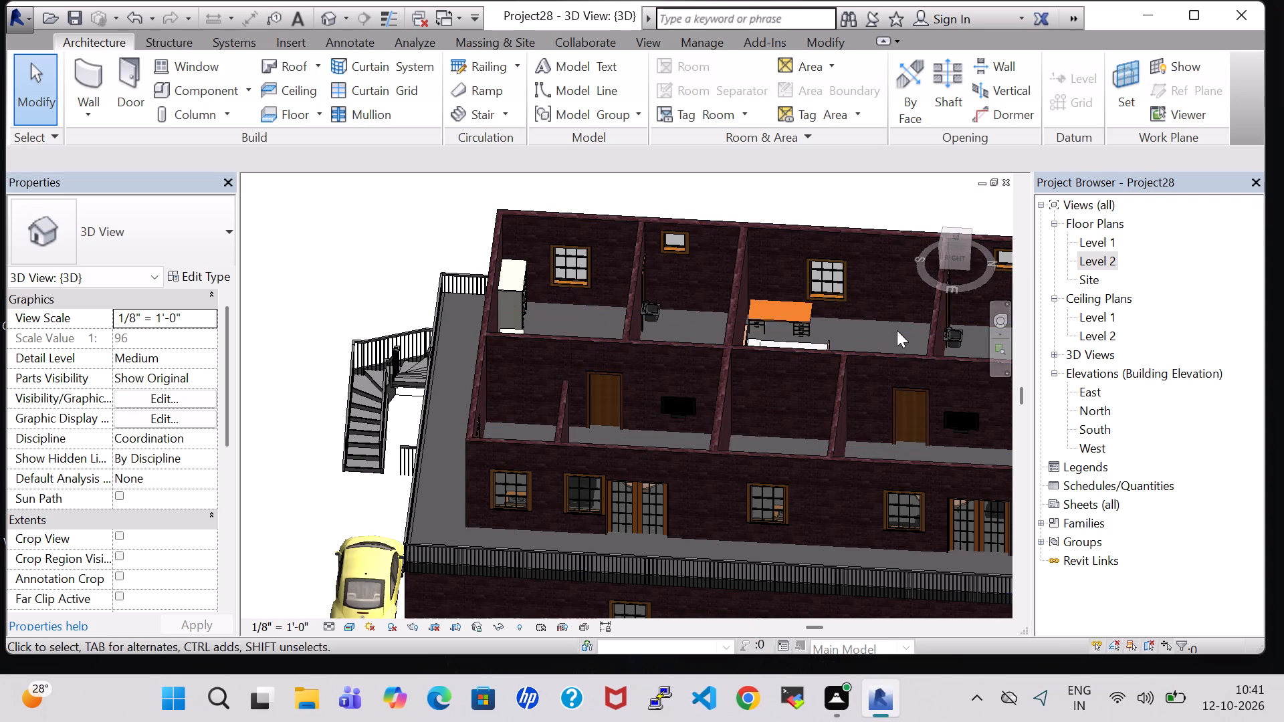
pyautogui.keyDown('shift'); pyautogui.moveTo(897, 330); pyautogui.dragTo(875, 481, button='middle'); pyautogui.keyUp('shift')
pyautogui.keyDown('shift'); pyautogui.scroll(1, 875, 481); pyautogui.keyUp('shift')
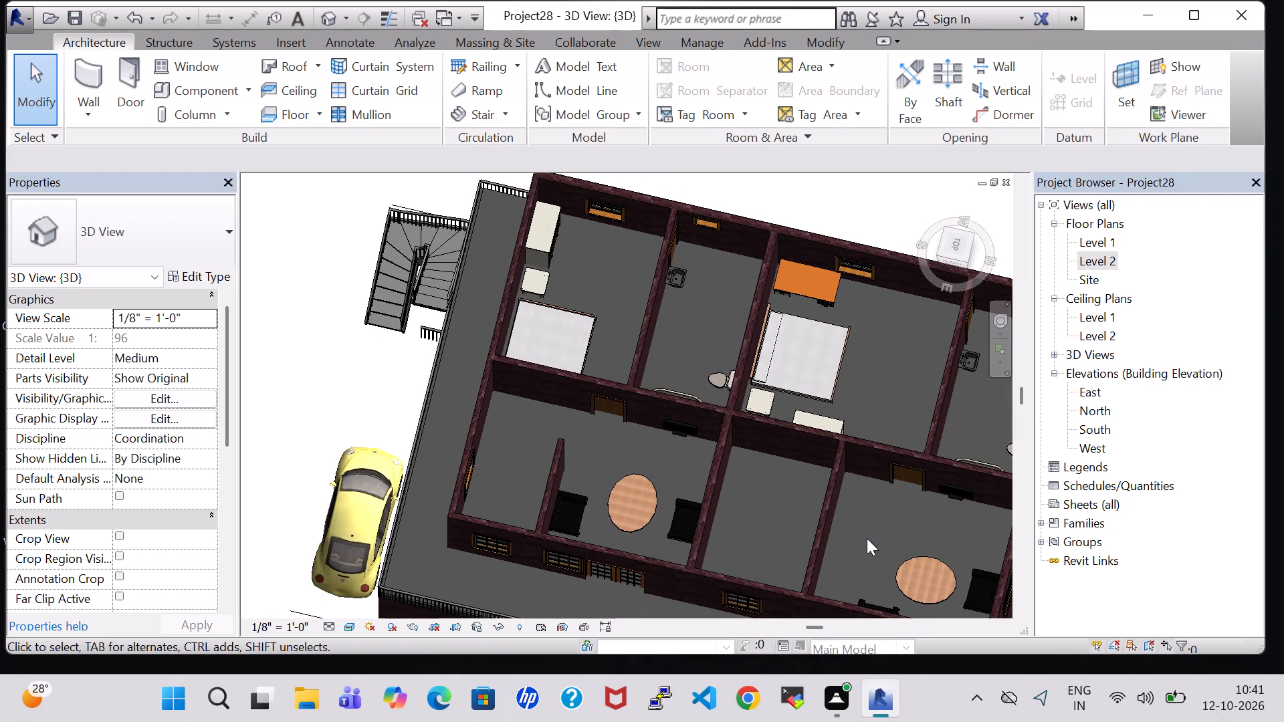
pyautogui.middleClick(867, 538)
pyautogui.keyDown('shift'); pyautogui.scroll(1, 867, 538); pyautogui.keyUp('shift')
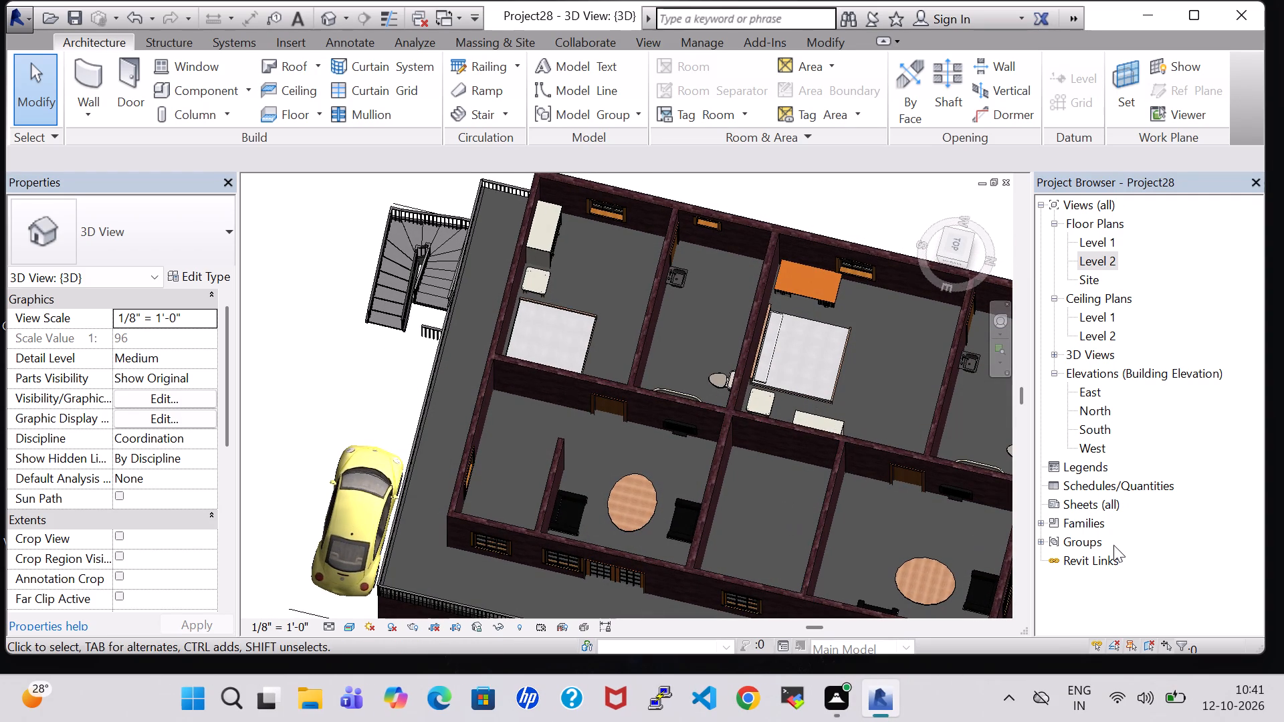
pyautogui.moveTo(965, 544); pyautogui.dragTo(918, 461, button='middle')
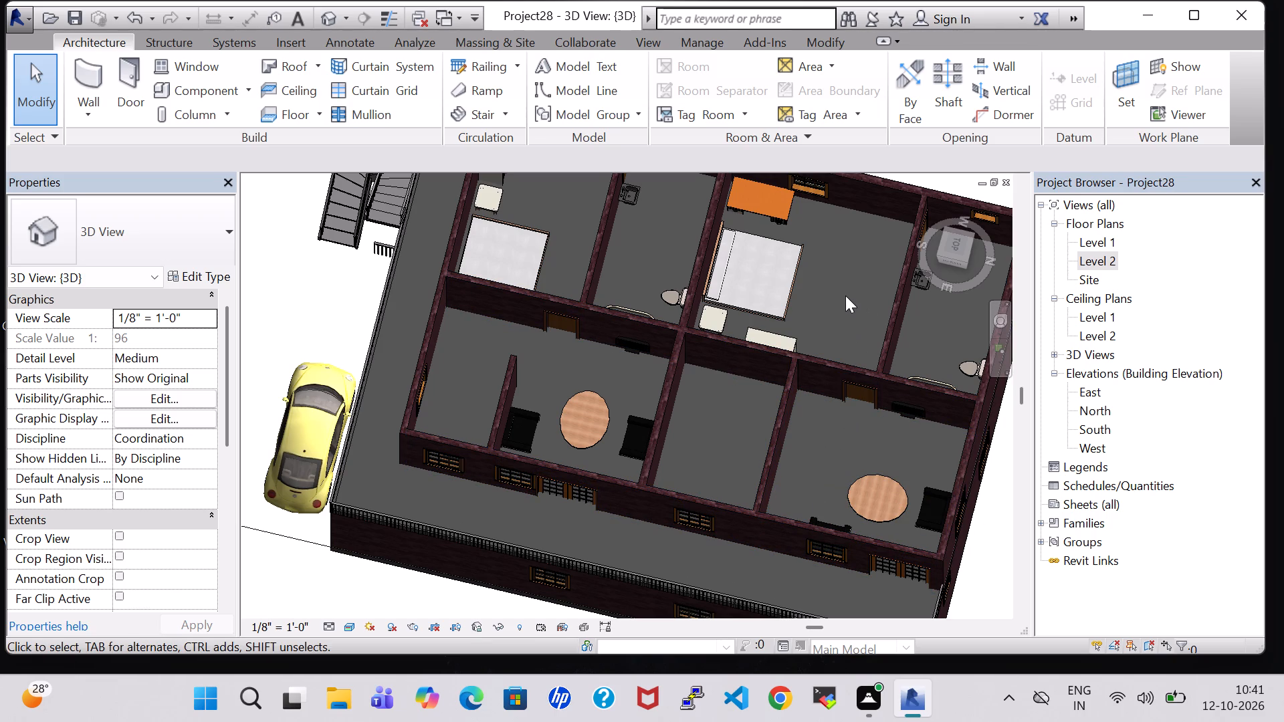
pyautogui.keyDown('shift'); pyautogui.moveTo(847, 295); pyautogui.dragTo(909, 209, button='middle'); pyautogui.keyUp('shift')
pyautogui.scroll(1, 766, 195)
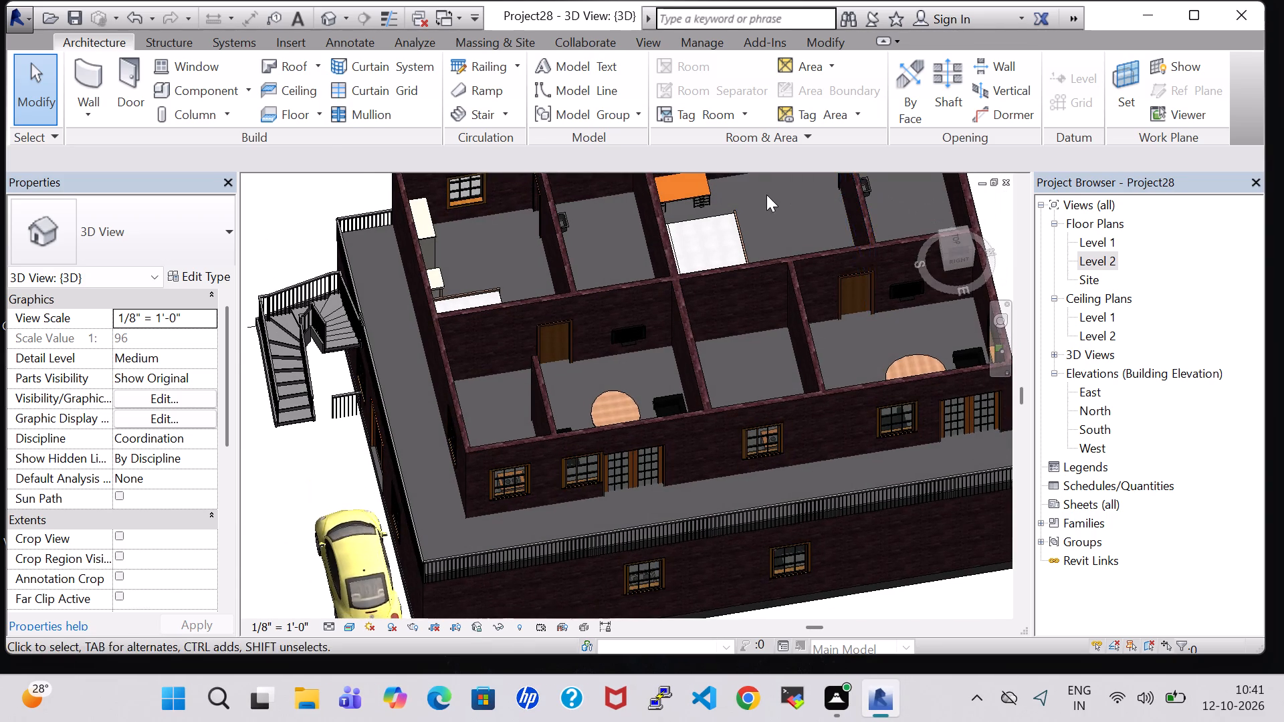
pyautogui.moveTo(776, 198); pyautogui.dragTo(742, 382, button='middle')
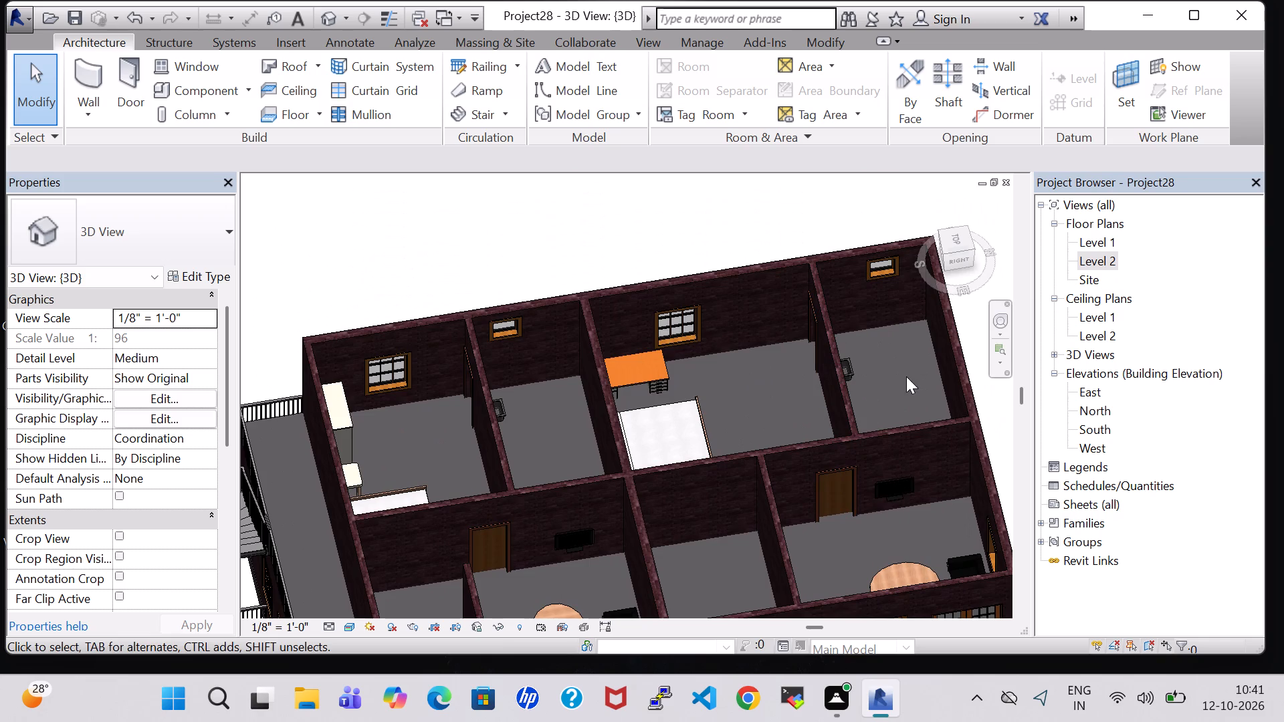
pyautogui.keyDown('shift'); pyautogui.moveTo(906, 376); pyautogui.dragTo(805, 488, button='middle'); pyautogui.keyUp('shift')
pyautogui.moveTo(815, 510); pyautogui.dragTo(763, 373, button='middle')
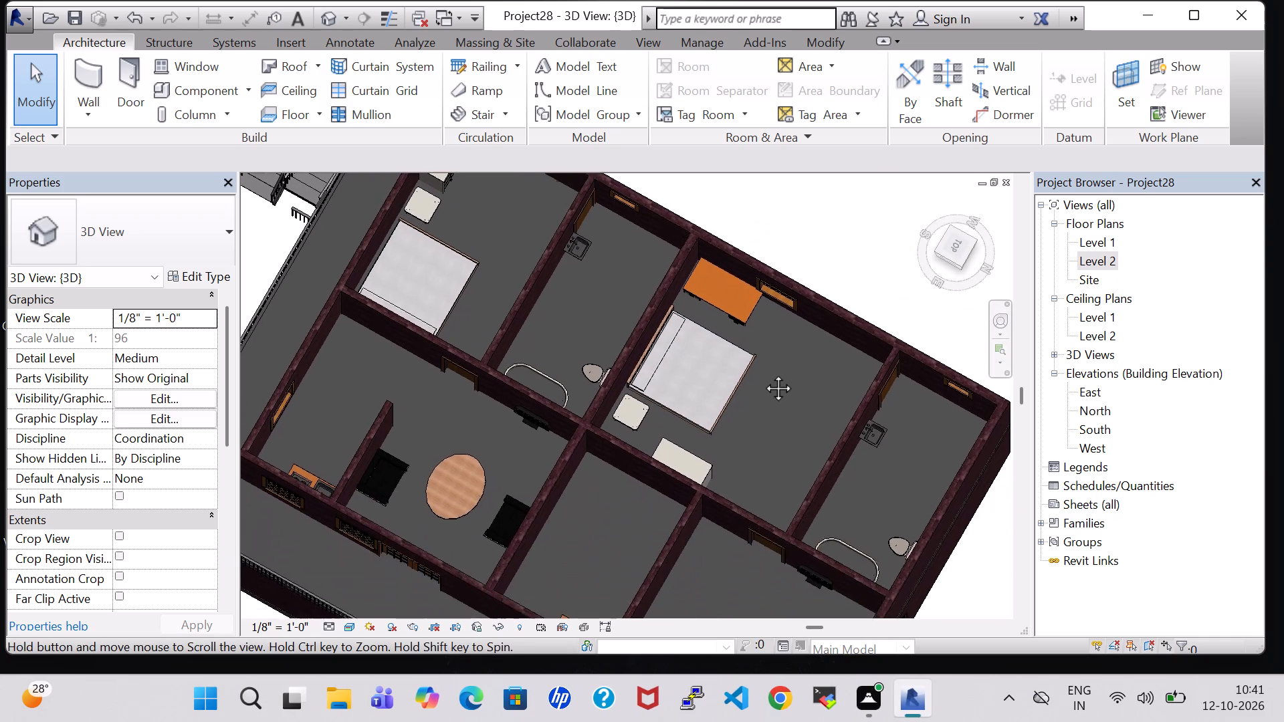
pyautogui.moveTo(763, 373); pyautogui.dragTo(772, 370, button='middle')
pyautogui.scroll(1, 772, 370)
pyautogui.keyDown('shift'); pyautogui.moveTo(732, 566); pyautogui.dragTo(770, 533, button='middle'); pyautogui.keyUp('shift')
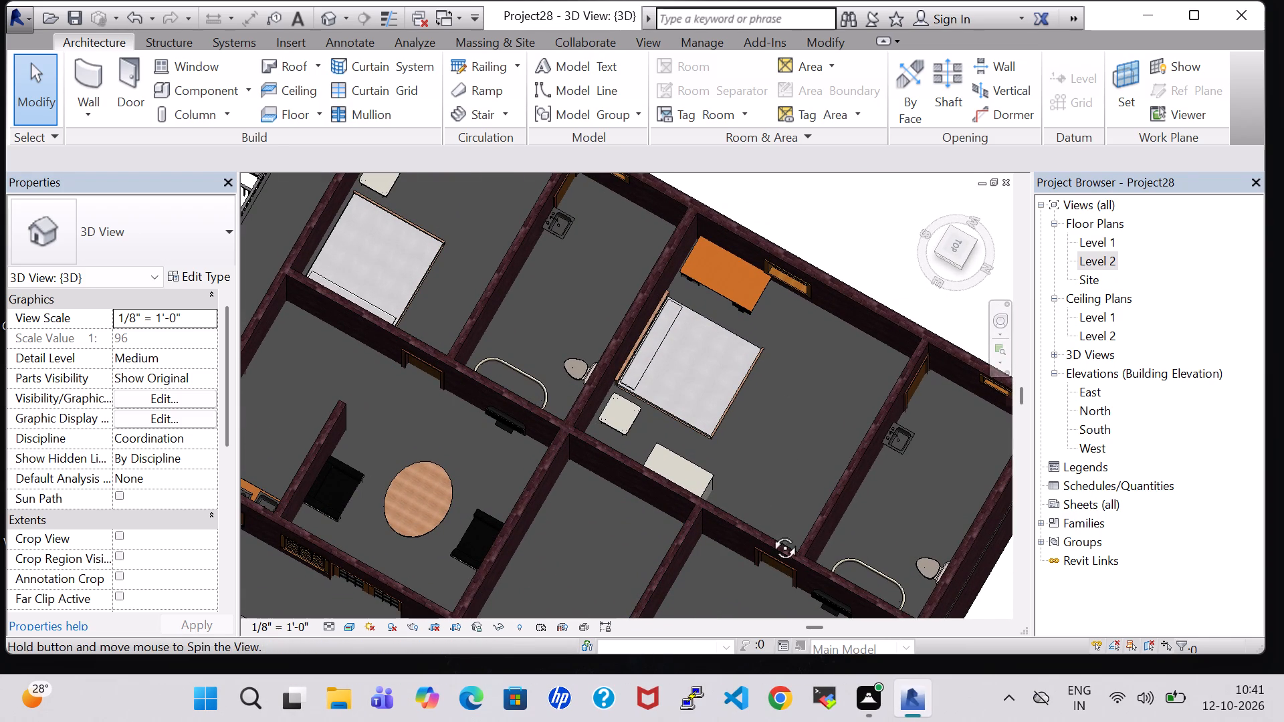
pyautogui.keyDown('shift'); pyautogui.moveTo(770, 533); pyautogui.dragTo(788, 470, button='middle'); pyautogui.keyUp('shift')
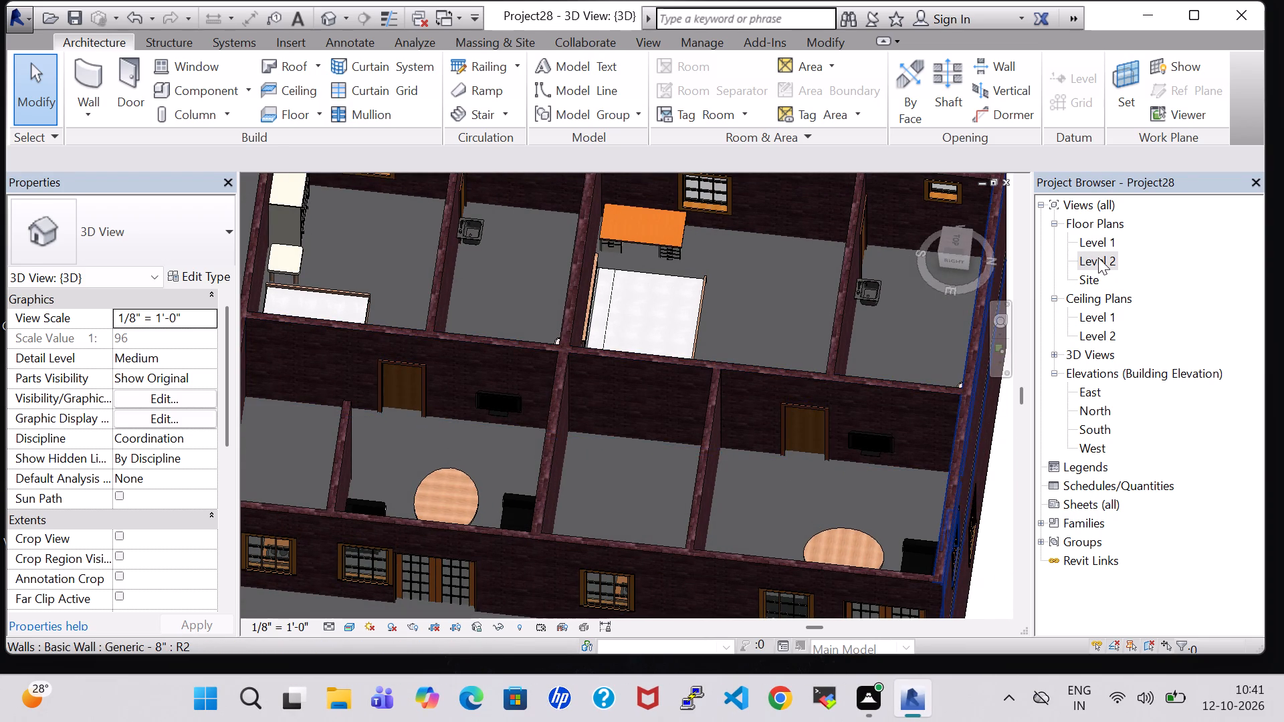
# In the Level 2 plan, split the wall between the upper HALL and KITCHEN and delete its about 3' 8" segment beside the MASTER BEDROOM wall.
pyautogui.doubleClick(1098, 257)
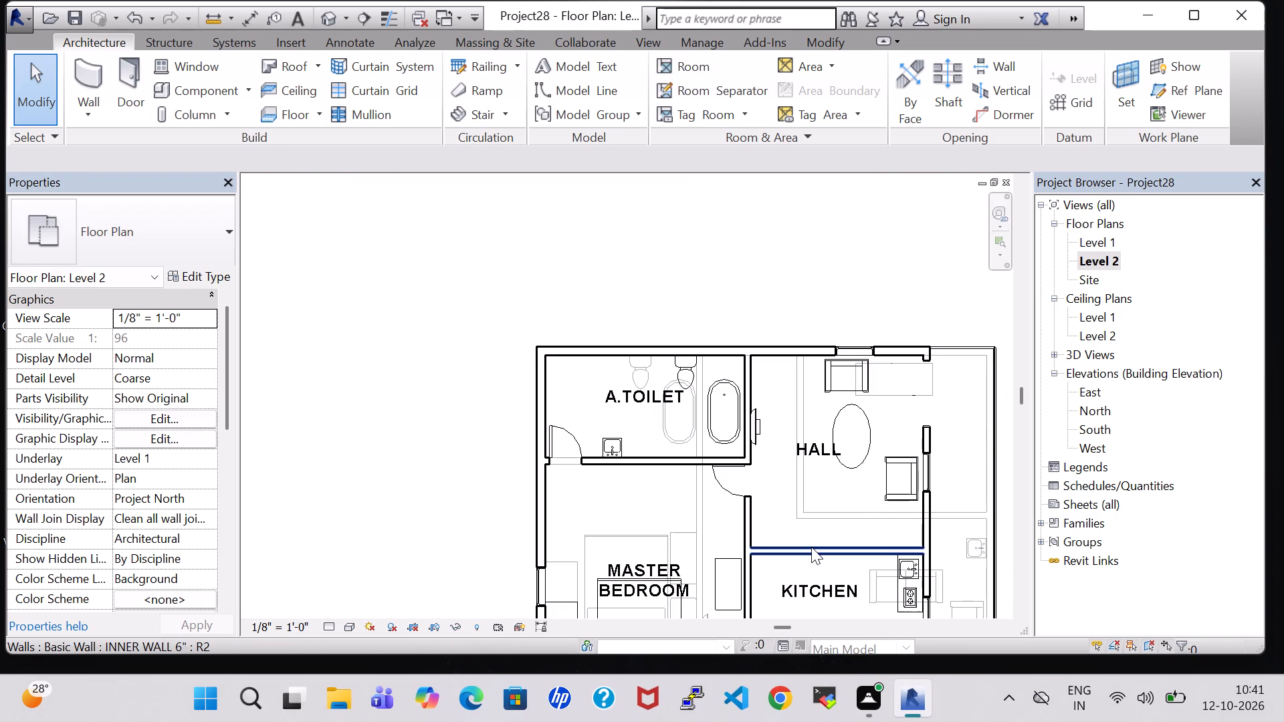
pyautogui.click(809, 547)
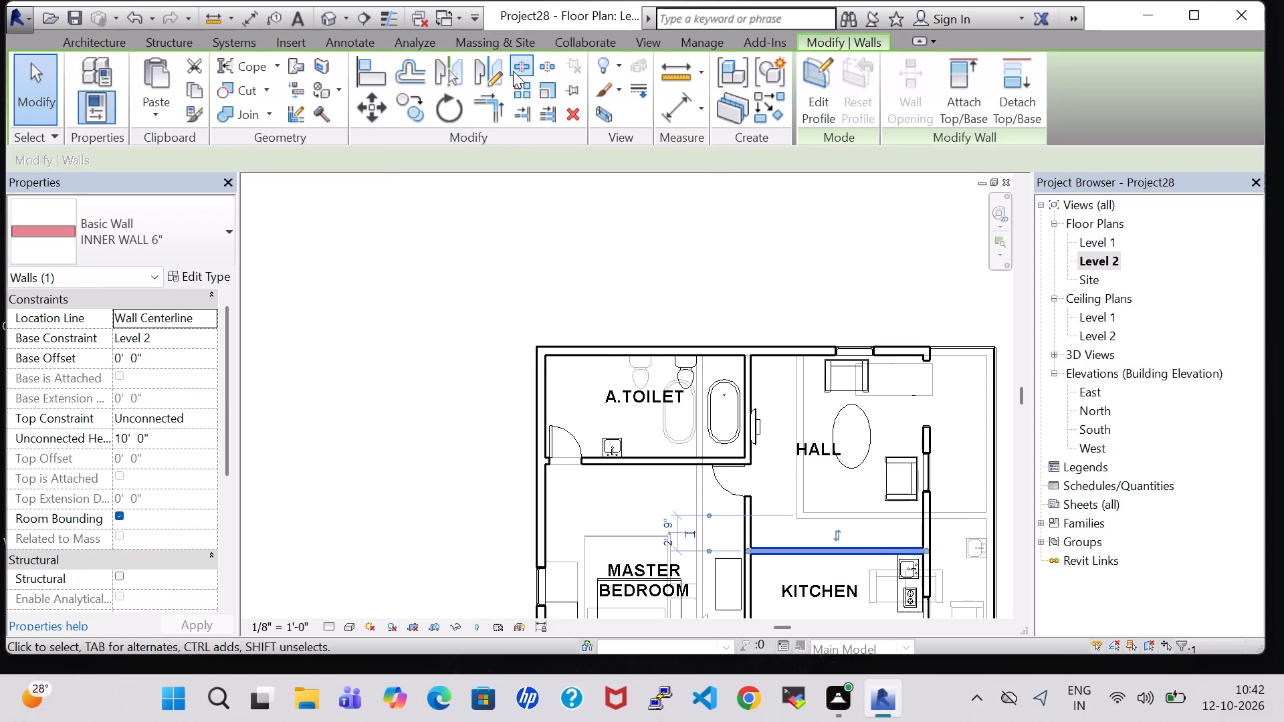
pyautogui.click(513, 71)
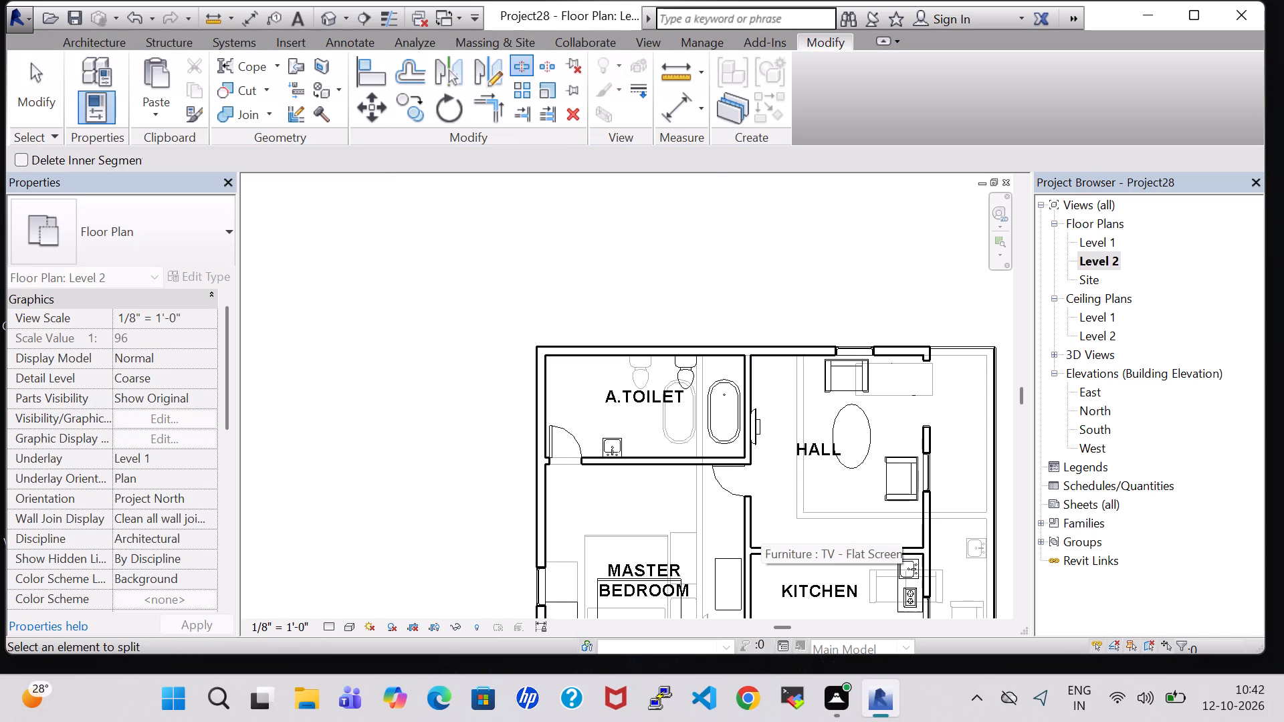
pyautogui.scroll(5, 761, 542)
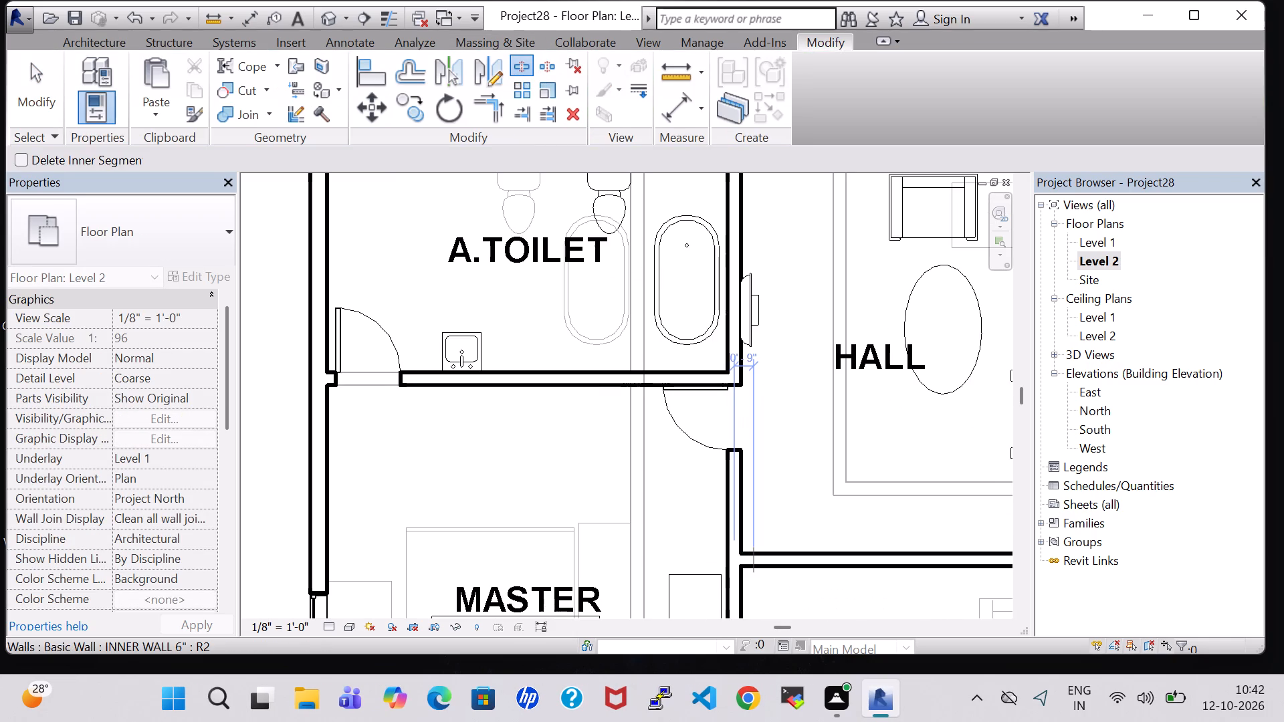
pyautogui.click(746, 554)
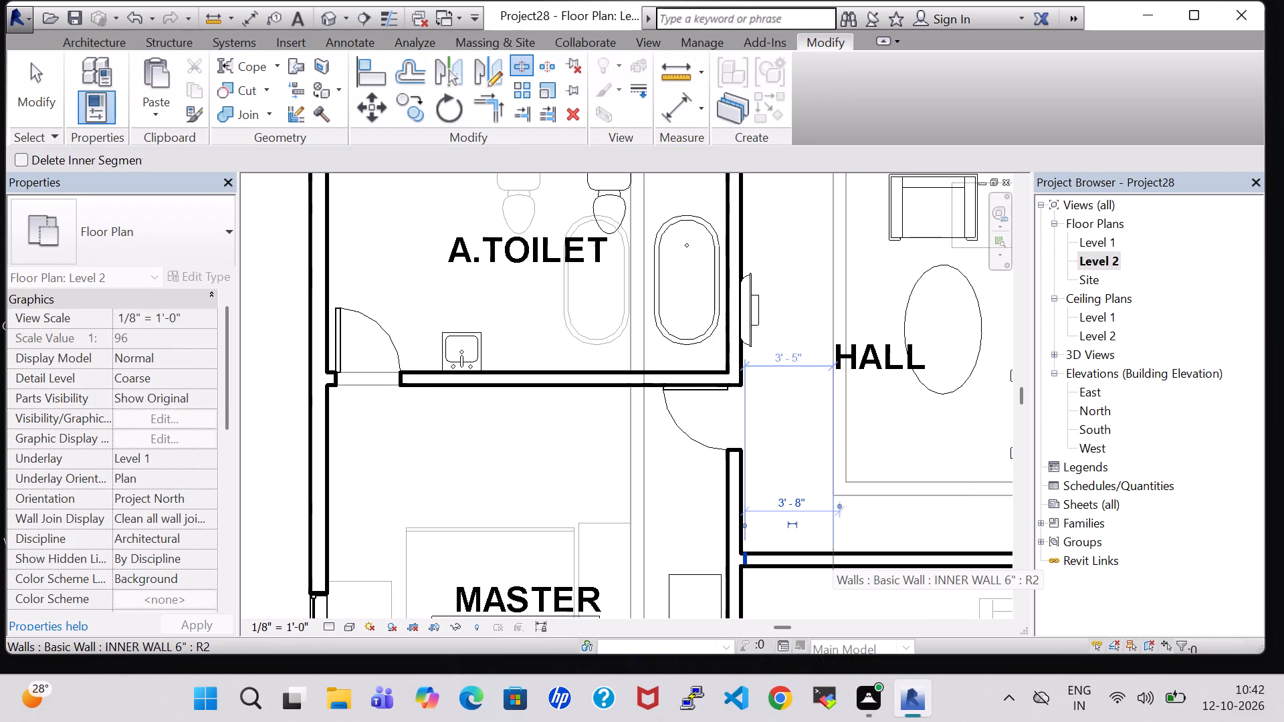
pyautogui.click(833, 558)
pyautogui.press('Escape')
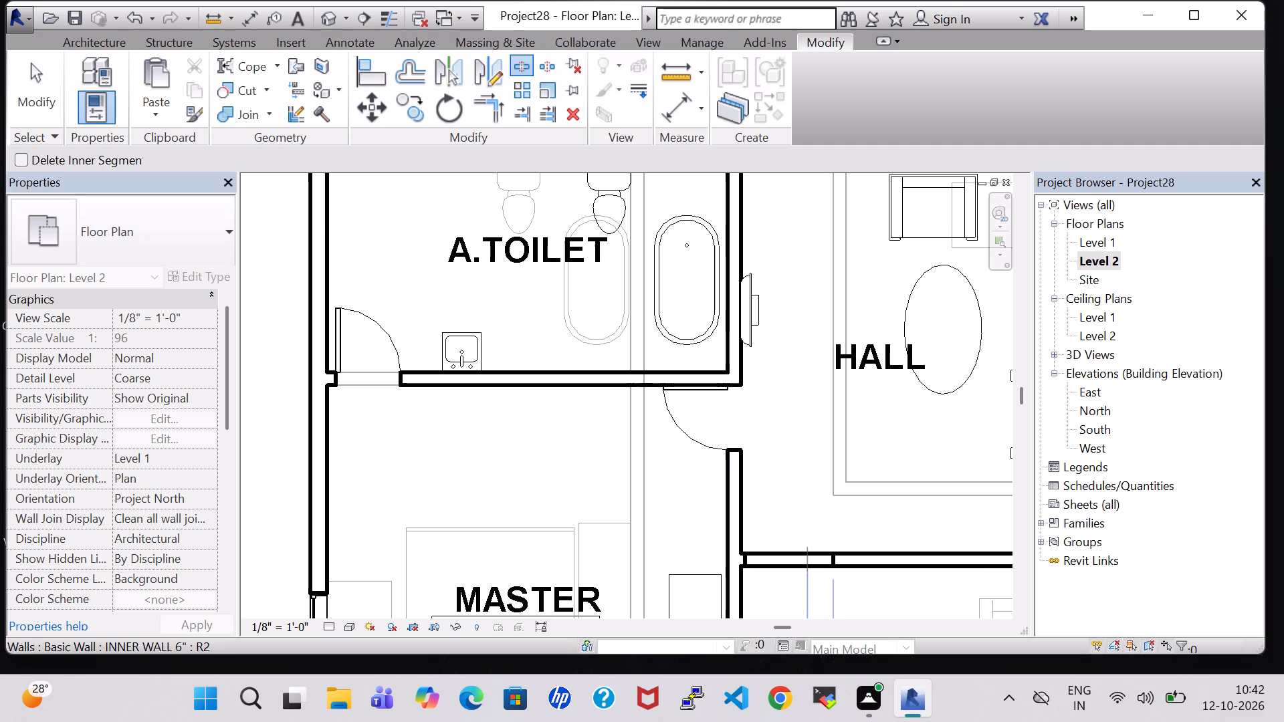
pyautogui.press('Escape')
pyautogui.click(806, 559)
pyautogui.press('Delete')
pyautogui.scroll(-1, 809, 559)
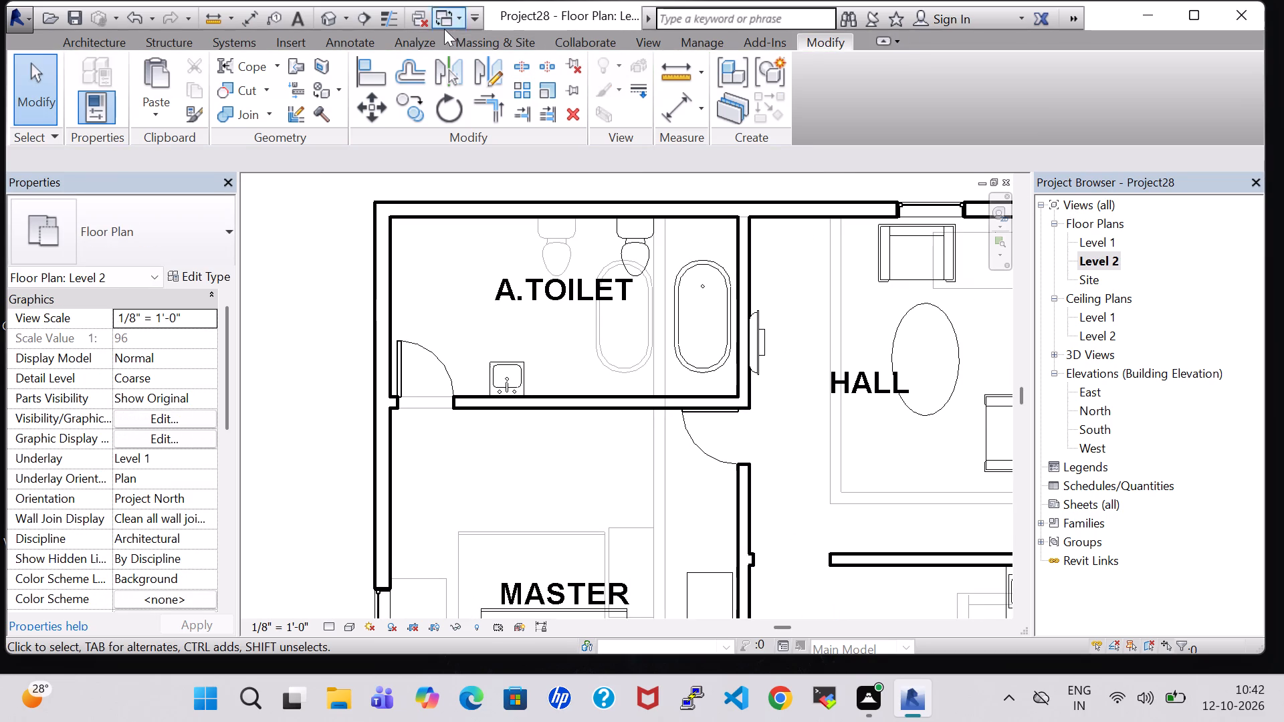
# Check the opening in 3D, then widen it on Level 2 by splitting off and deleting about 1' 9" more wall, using a 0' 1" joint gap.
pyautogui.click(323, 21)
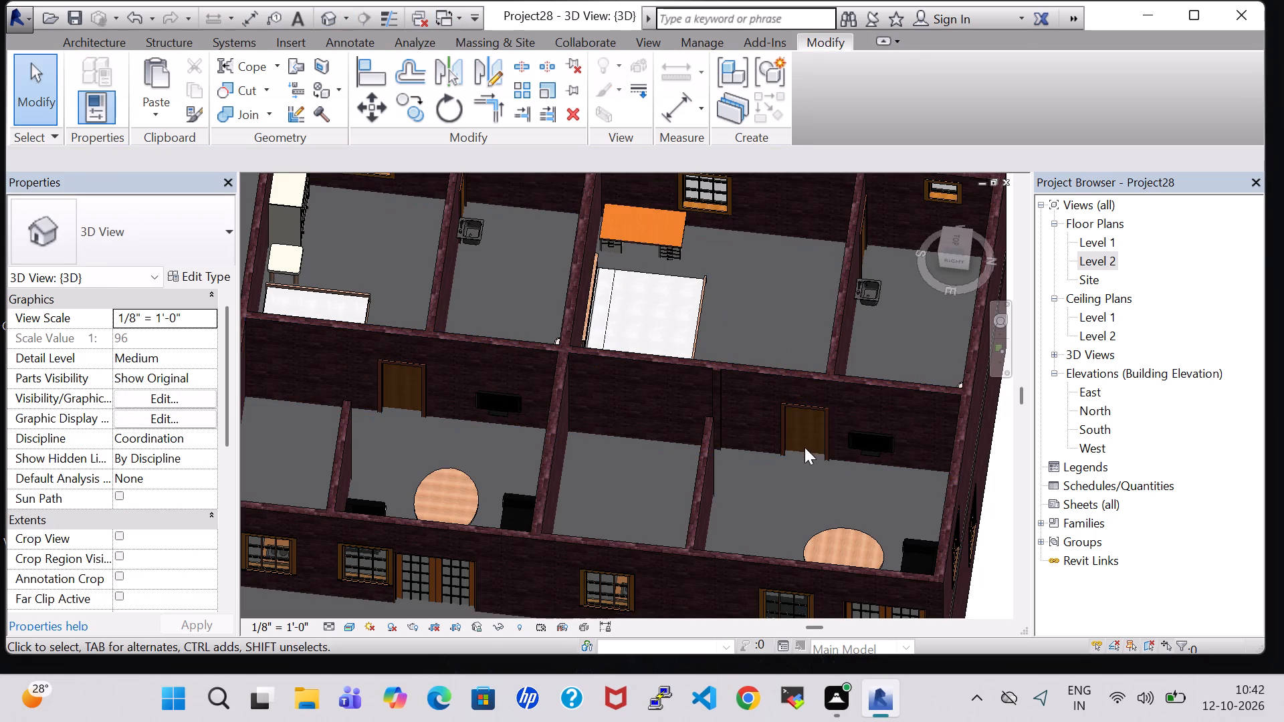
pyautogui.keyDown('shift'); pyautogui.moveTo(787, 469); pyautogui.dragTo(646, 435, button='middle'); pyautogui.keyUp('shift')
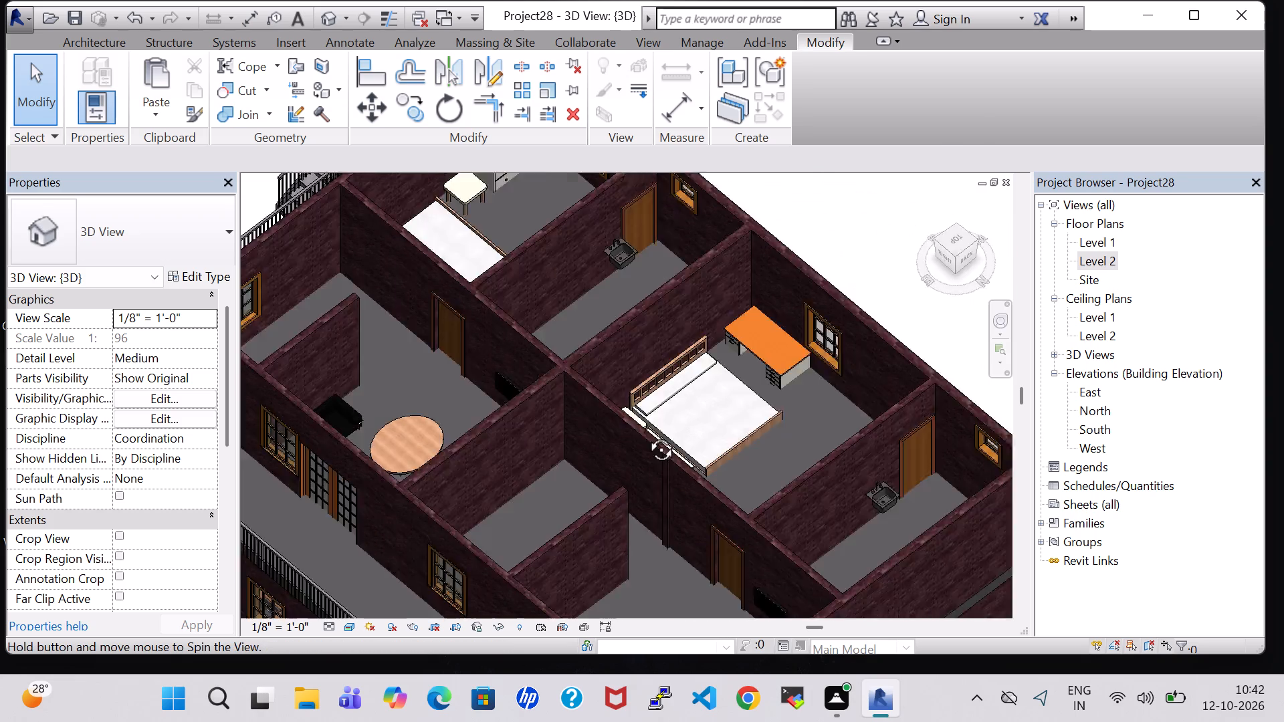
pyautogui.keyDown('shift'); pyautogui.moveTo(646, 435); pyautogui.dragTo(637, 425, button='middle'); pyautogui.keyUp('shift')
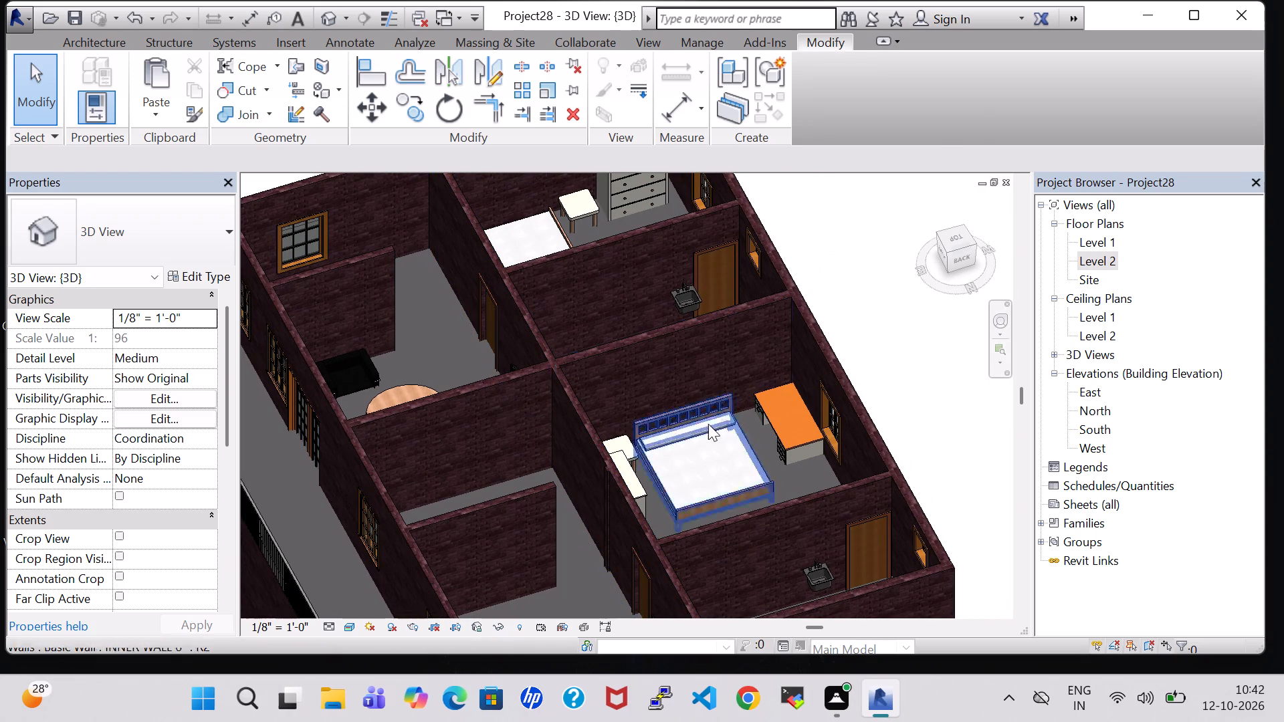
pyautogui.doubleClick(1098, 256)
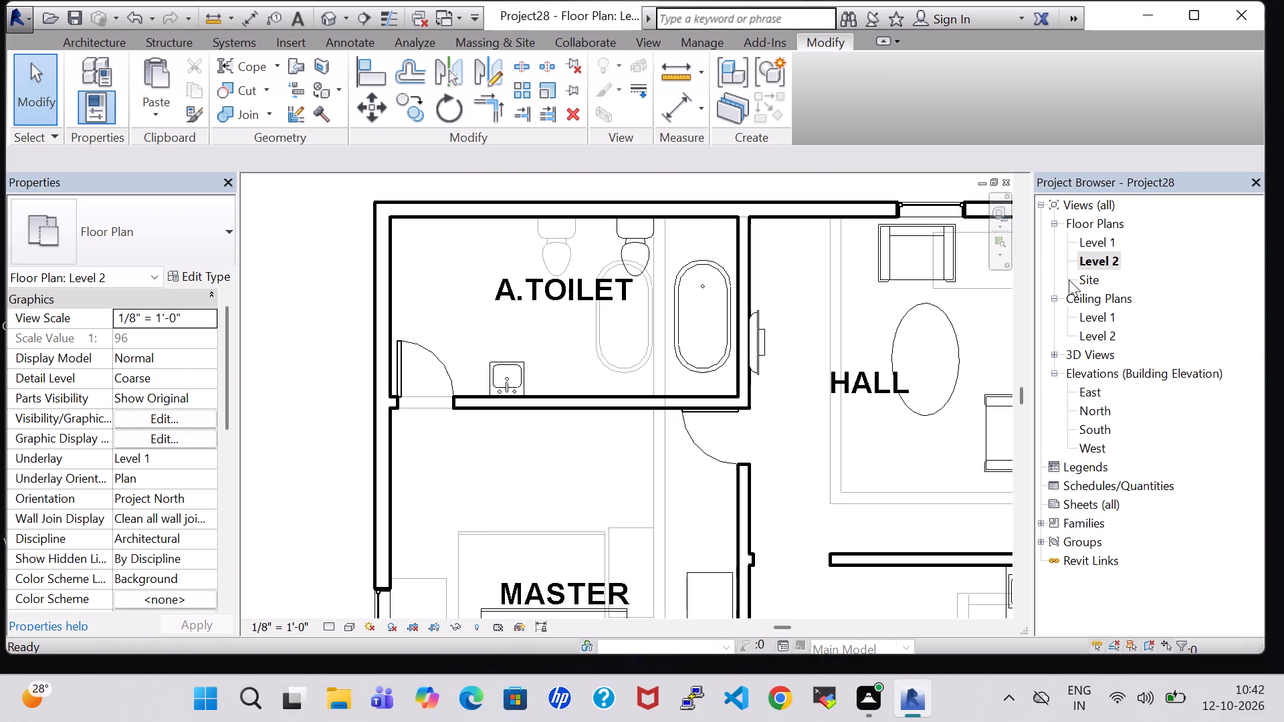
pyautogui.click(550, 57)
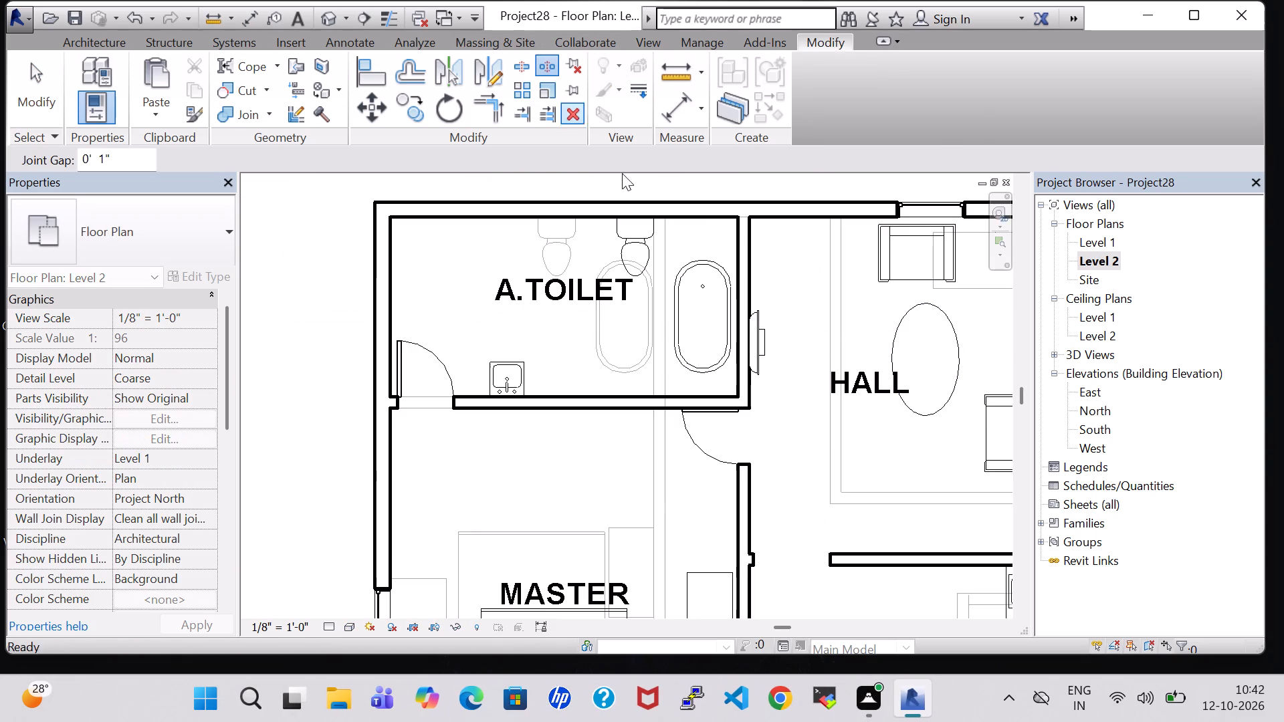
pyautogui.click(871, 552)
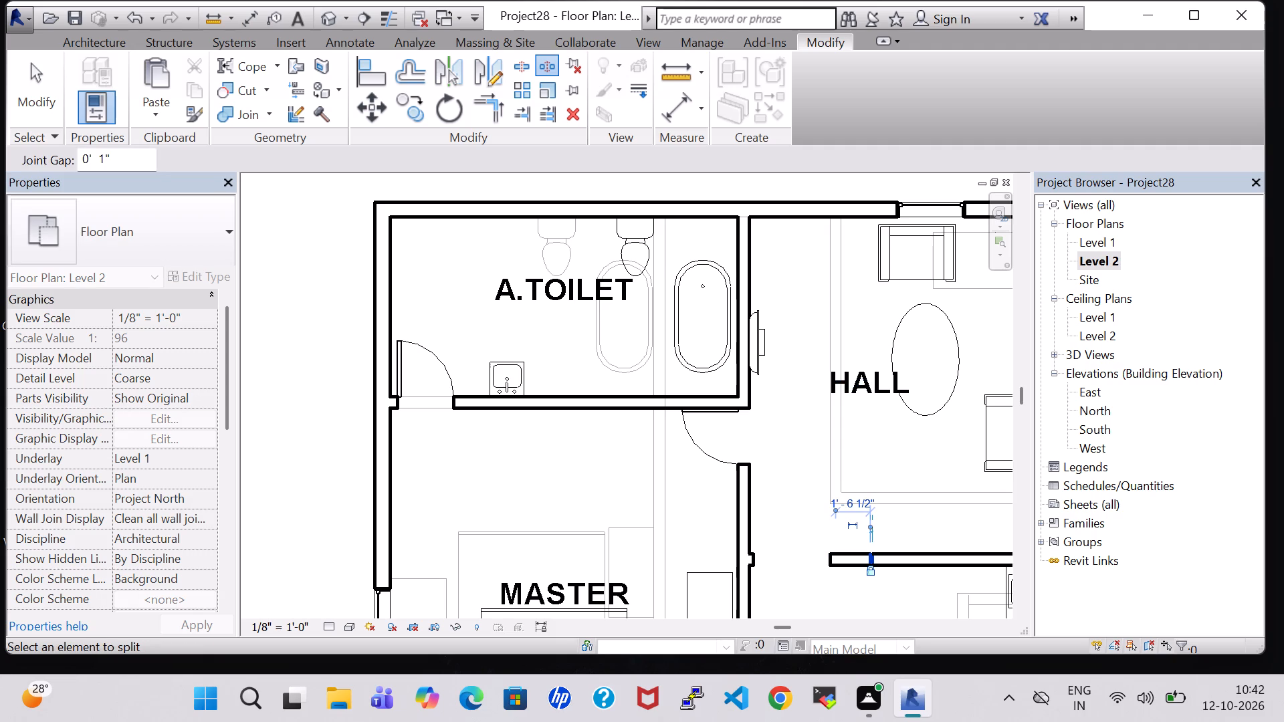
pyautogui.press('Escape')
pyautogui.press('Escape')
pyautogui.click(857, 557)
pyautogui.press('Delete')
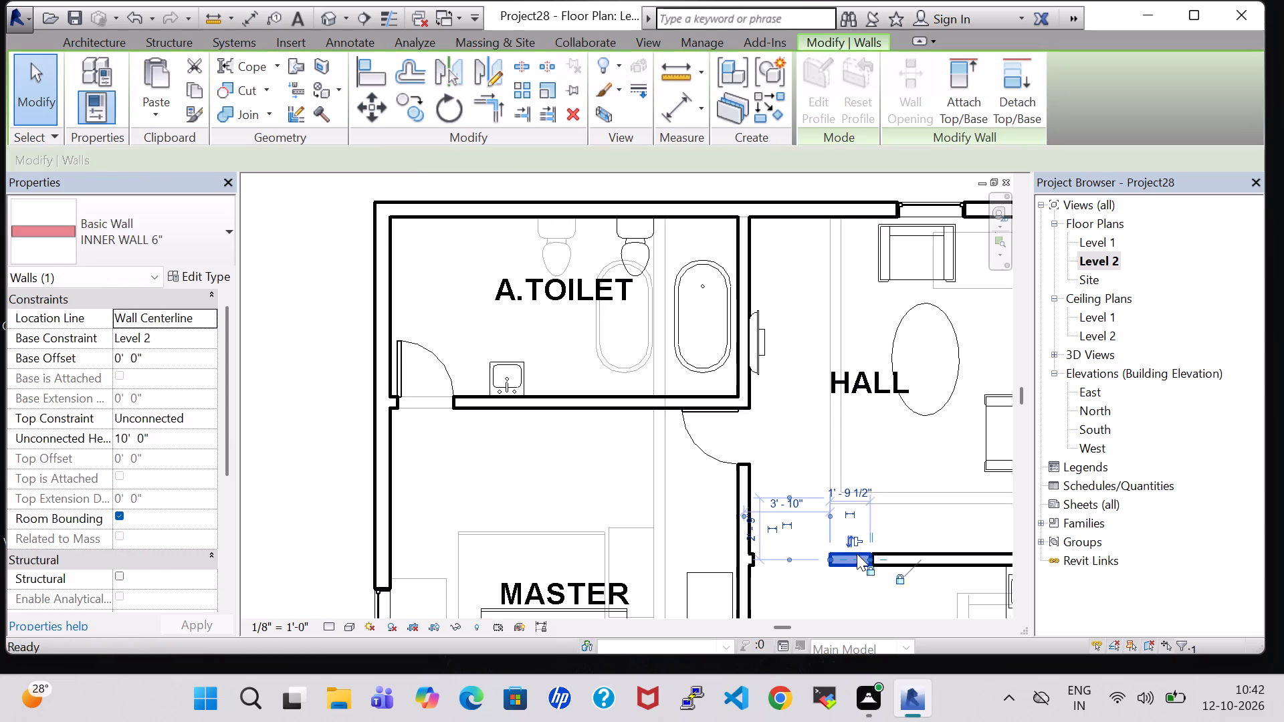
# Examine the Level 2 plan, comparing the hall and kitchen layouts of the upper and lower units.
pyautogui.scroll(-10, 868, 491)
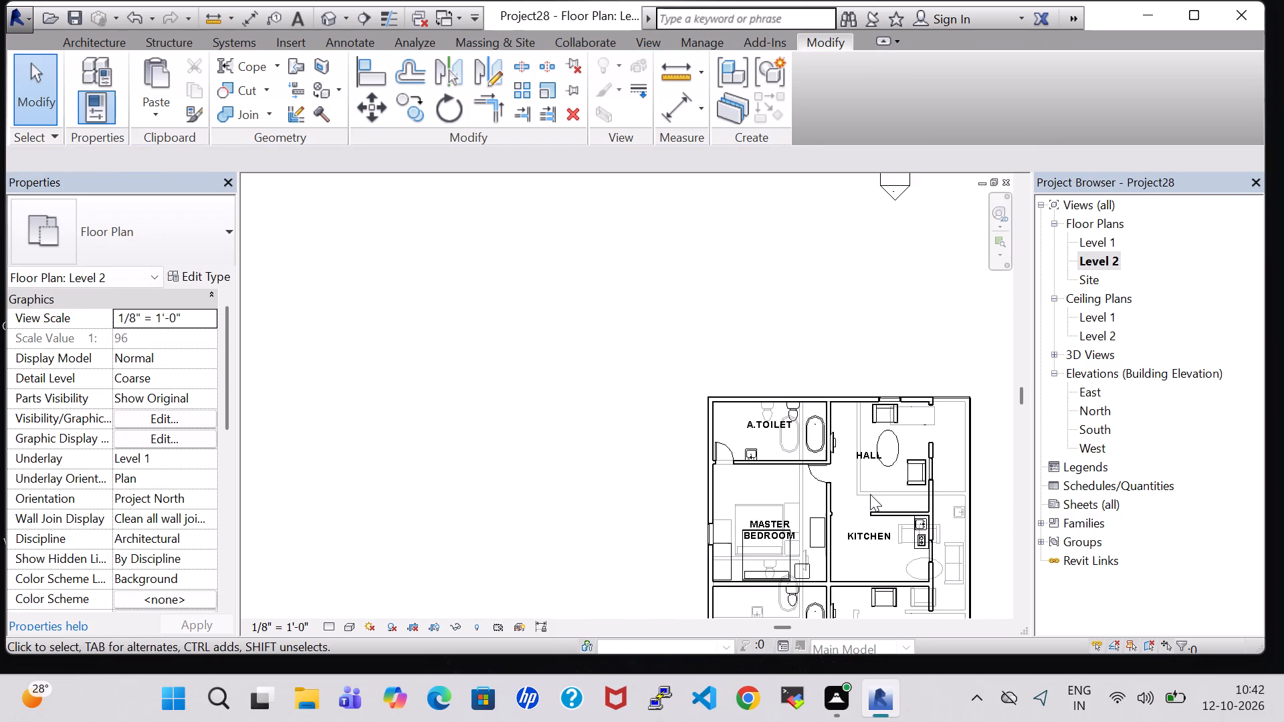
pyautogui.scroll(1, 998, 547)
pyautogui.moveTo(997, 547); pyautogui.dragTo(1000, 384, button='middle')
pyautogui.scroll(3, 922, 386)
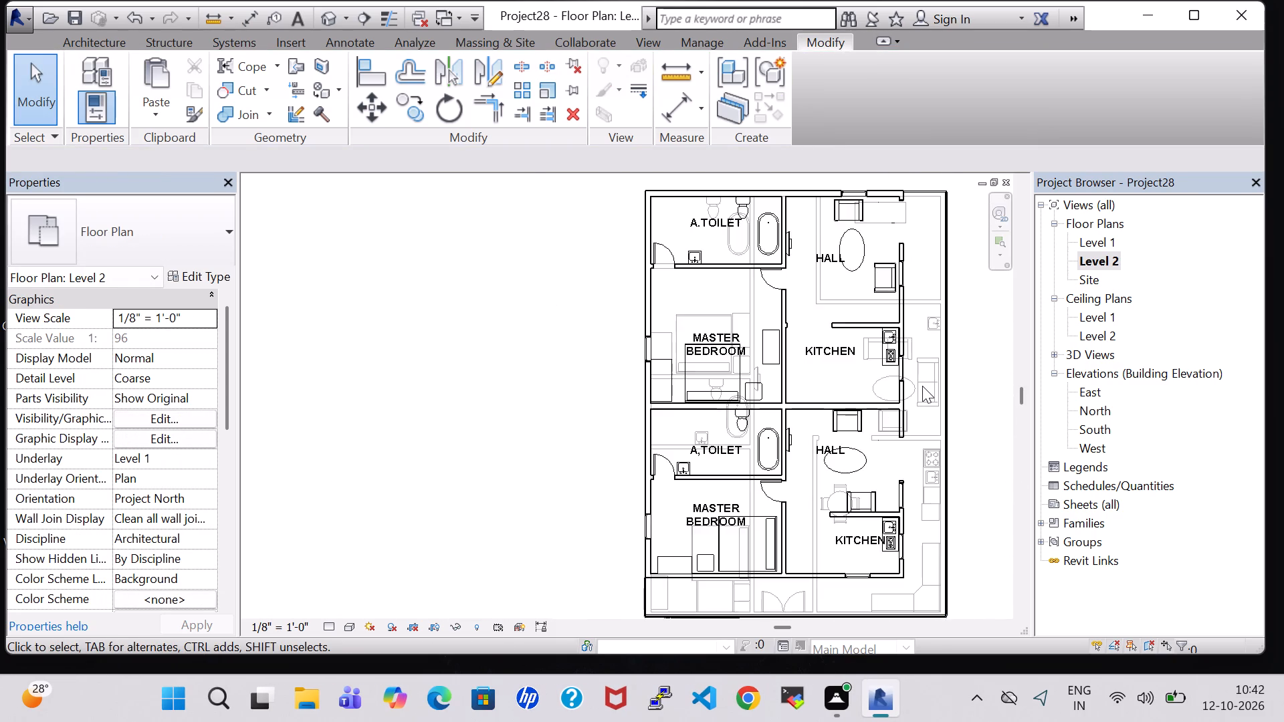
pyautogui.scroll(4, 922, 386)
pyautogui.scroll(-2, 922, 386)
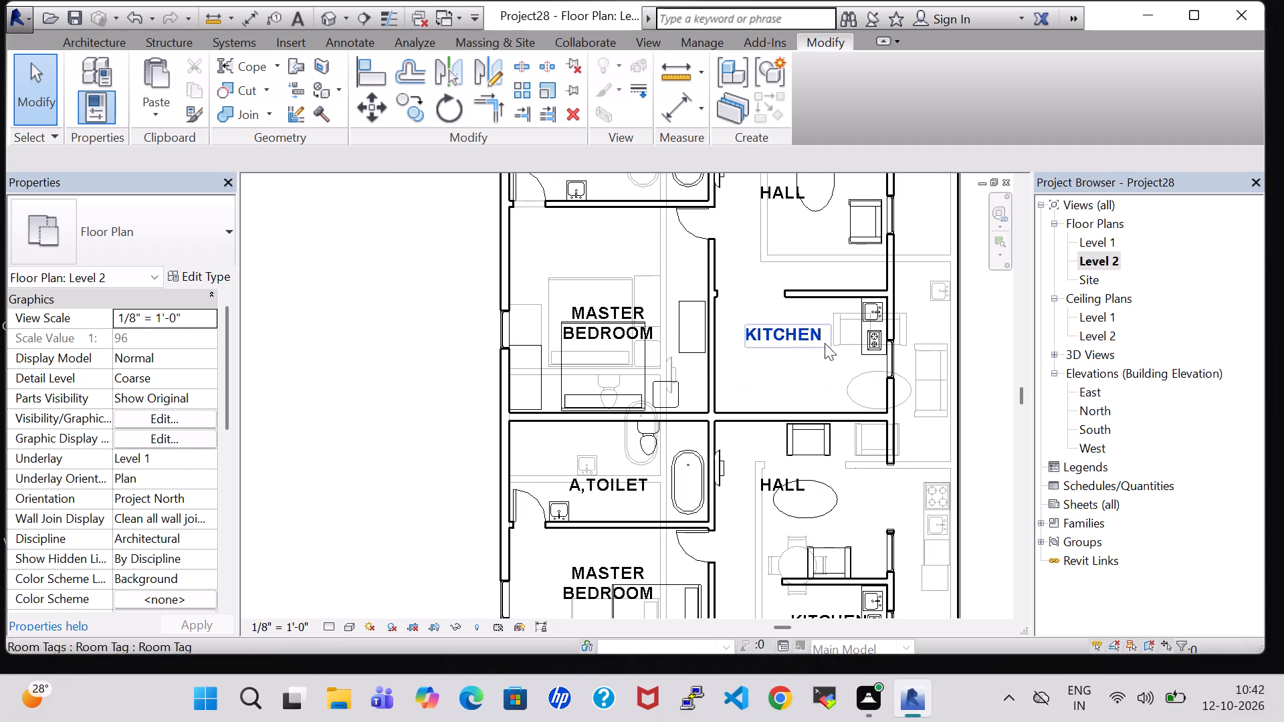
# Inspect the Level 2 halls, kitchens, partition openings and furniture of both units in the 3D view from several angles and from above.
pyautogui.click(326, 28)
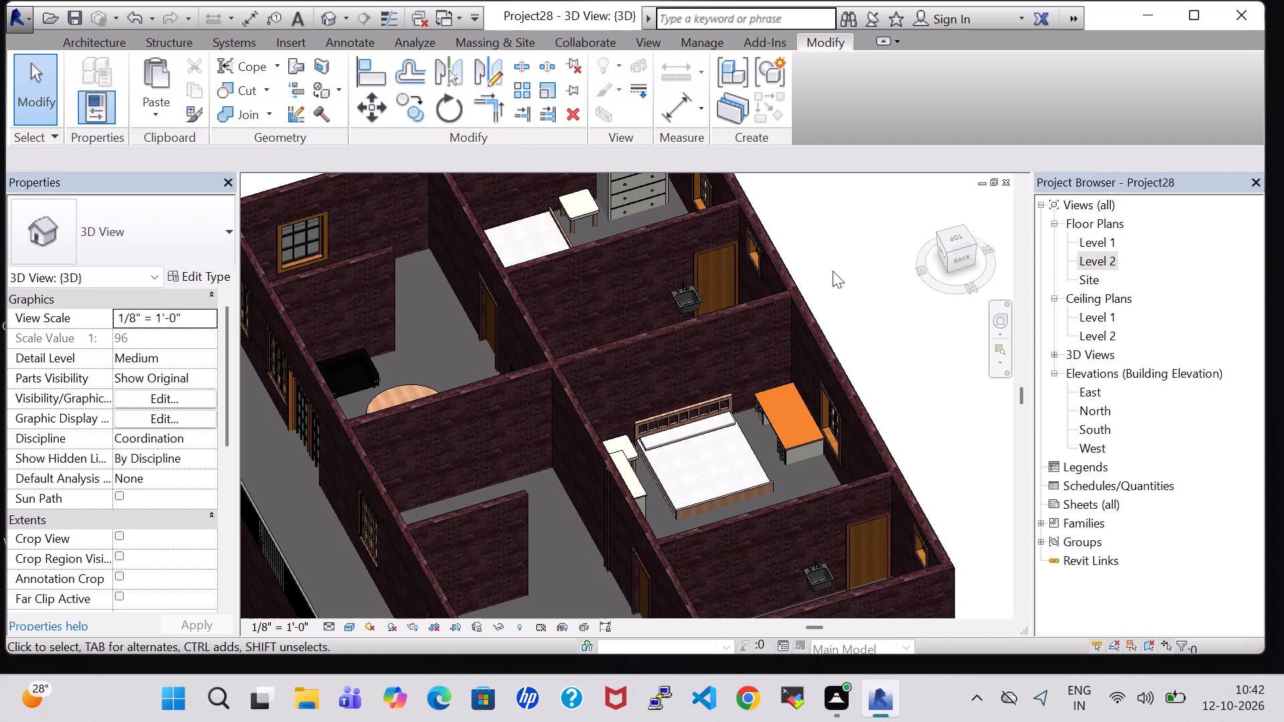
pyautogui.keyDown('shift'); pyautogui.moveTo(833, 271); pyautogui.dragTo(687, 306, button='middle'); pyautogui.keyUp('shift')
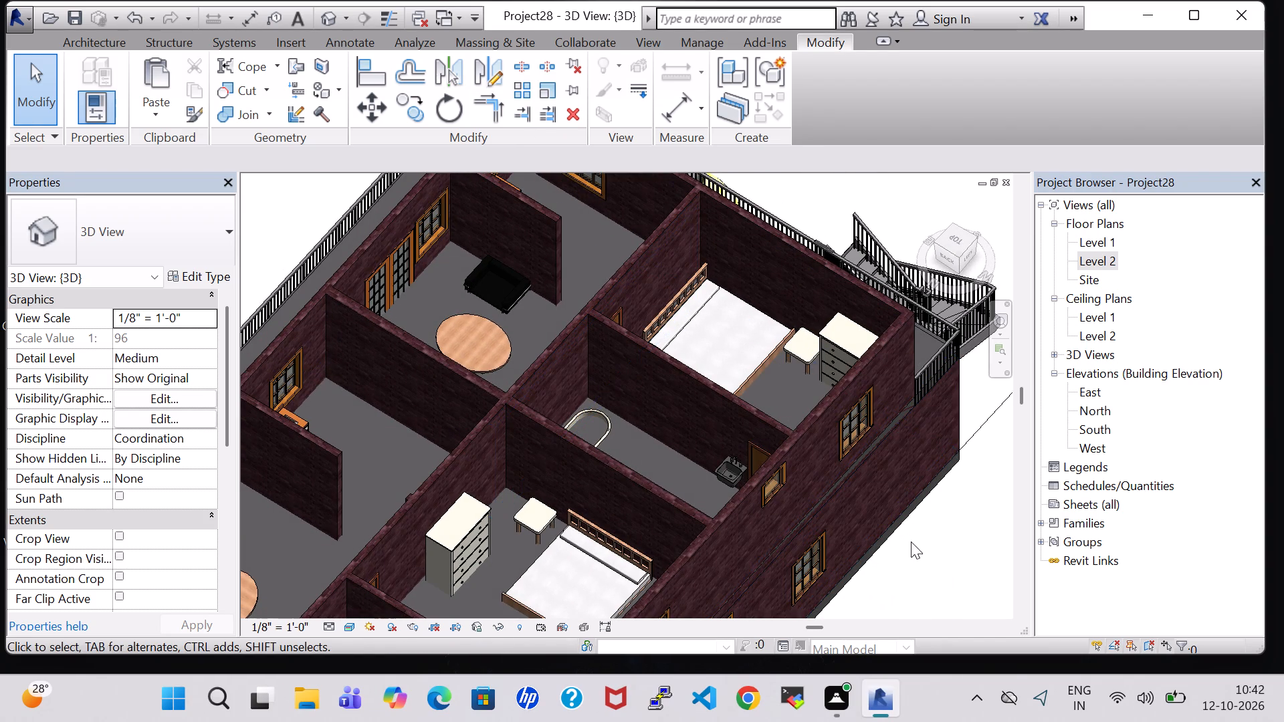
pyautogui.keyDown('shift'); pyautogui.moveTo(794, 203); pyautogui.dragTo(901, 207, button='middle'); pyautogui.keyUp('shift')
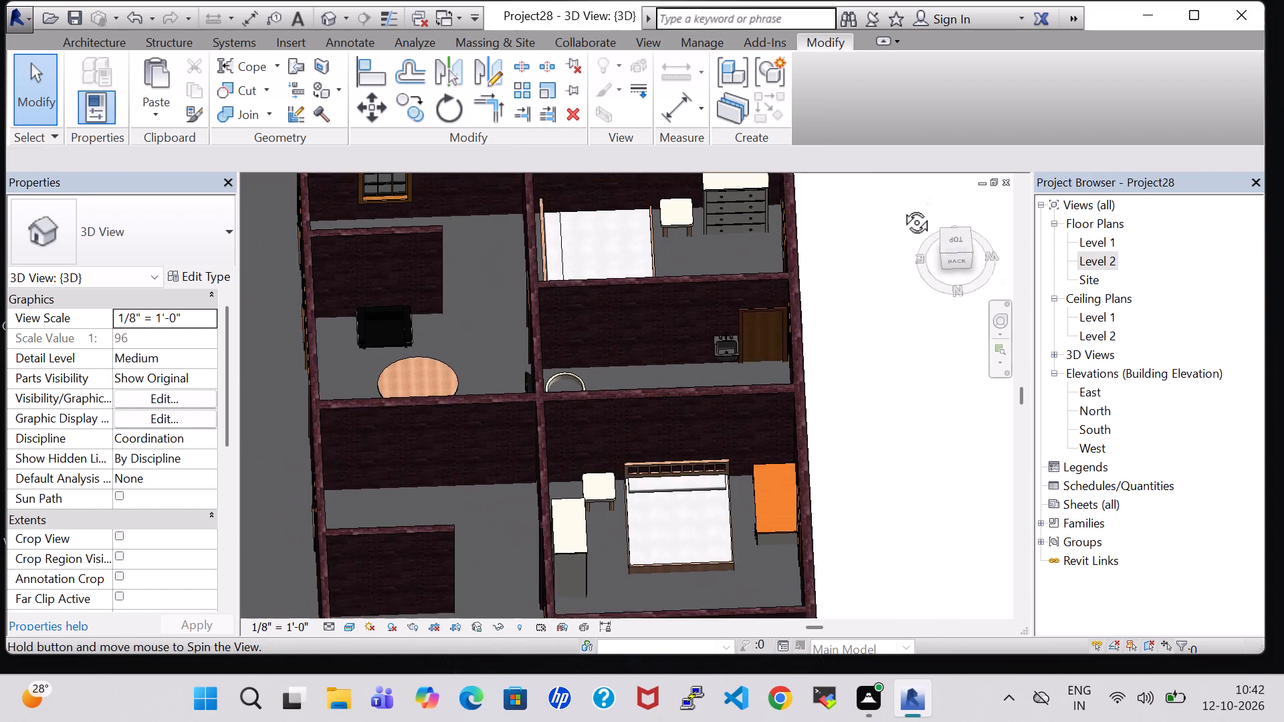
pyautogui.keyDown('shift'); pyautogui.moveTo(901, 207); pyautogui.dragTo(903, 207, button='middle'); pyautogui.keyUp('shift')
pyautogui.keyDown('shift'); pyautogui.moveTo(848, 385); pyautogui.dragTo(940, 316, button='middle'); pyautogui.keyUp('shift')
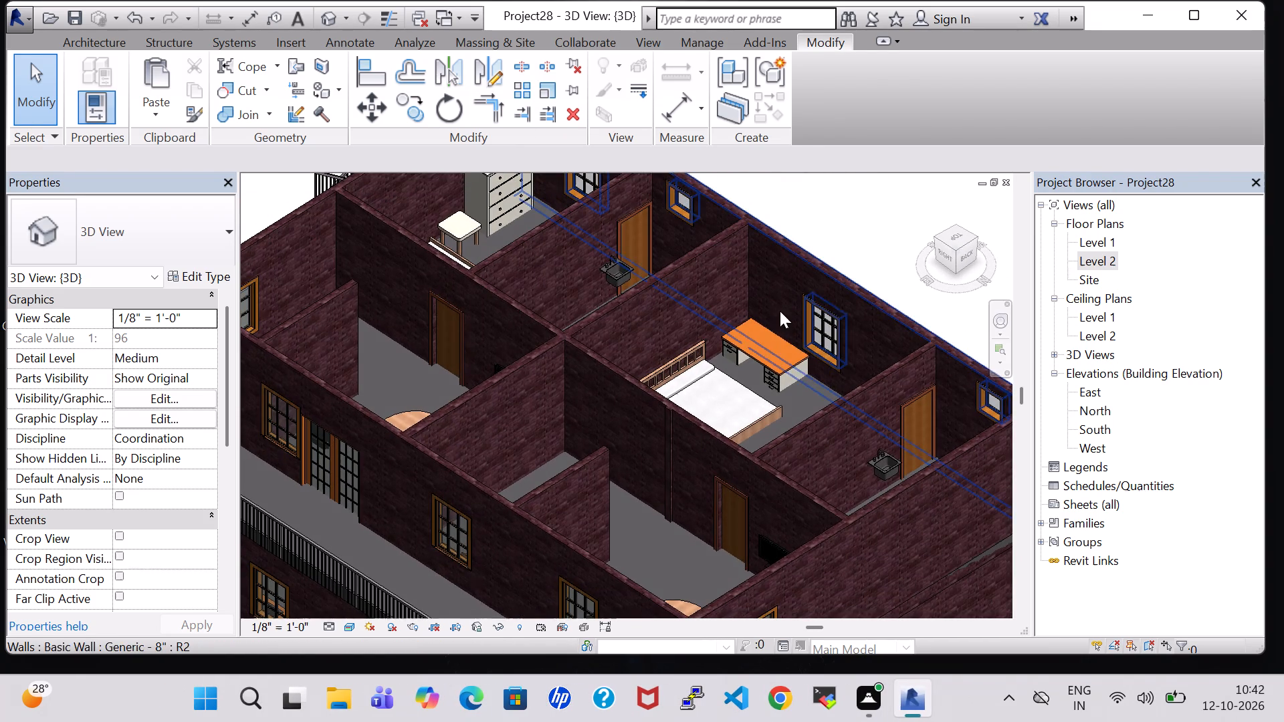
pyautogui.keyDown('shift'); pyautogui.scroll(1, 833, 199); pyautogui.keyUp('shift')
pyautogui.keyDown('shift'); pyautogui.moveTo(833, 199); pyautogui.dragTo(992, 259, button='middle'); pyautogui.keyUp('shift')
pyautogui.keyDown('shift'); pyautogui.scroll(1, 631, 450); pyautogui.keyUp('shift')
pyautogui.keyDown('shift'); pyautogui.moveTo(631, 450); pyautogui.dragTo(661, 437, button='middle'); pyautogui.keyUp('shift')
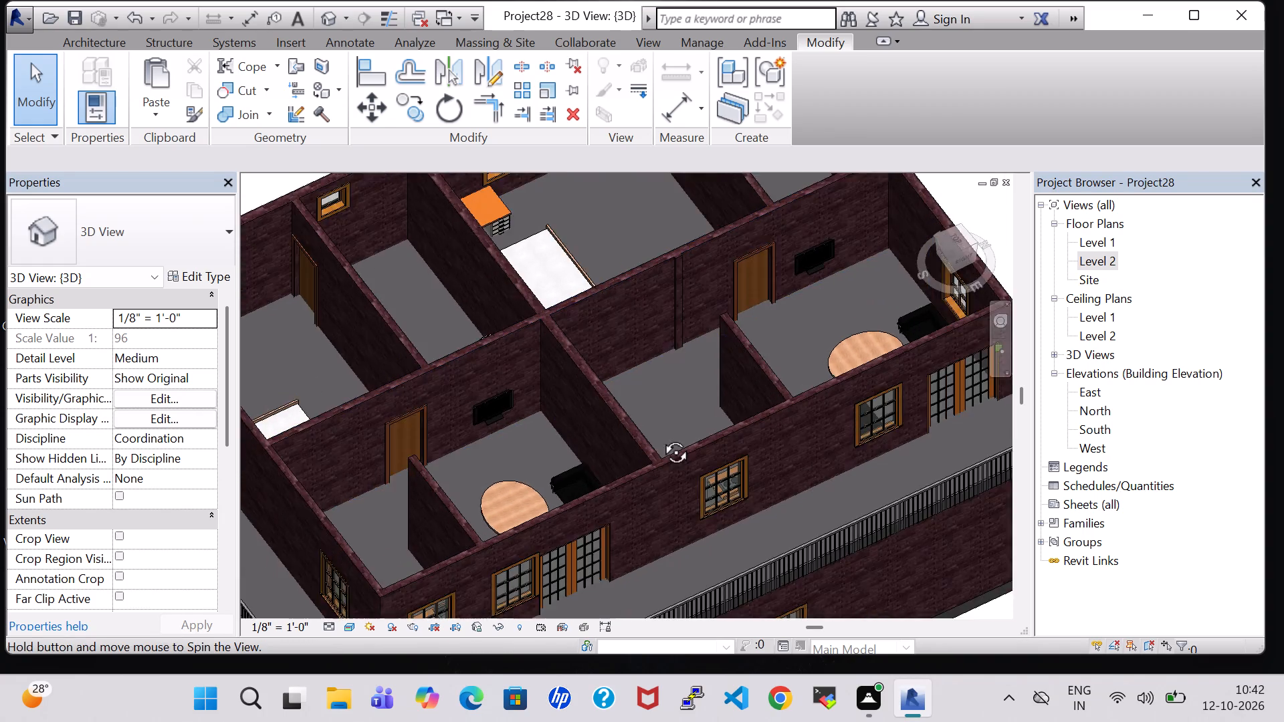
pyautogui.keyDown('shift'); pyautogui.moveTo(661, 437); pyautogui.dragTo(783, 402, button='middle'); pyautogui.keyUp('shift')
pyautogui.keyDown('shift'); pyautogui.middleClick(751, 521); pyautogui.keyUp('shift')
pyautogui.keyDown('shift'); pyautogui.scroll(1, 751, 521); pyautogui.keyUp('shift')
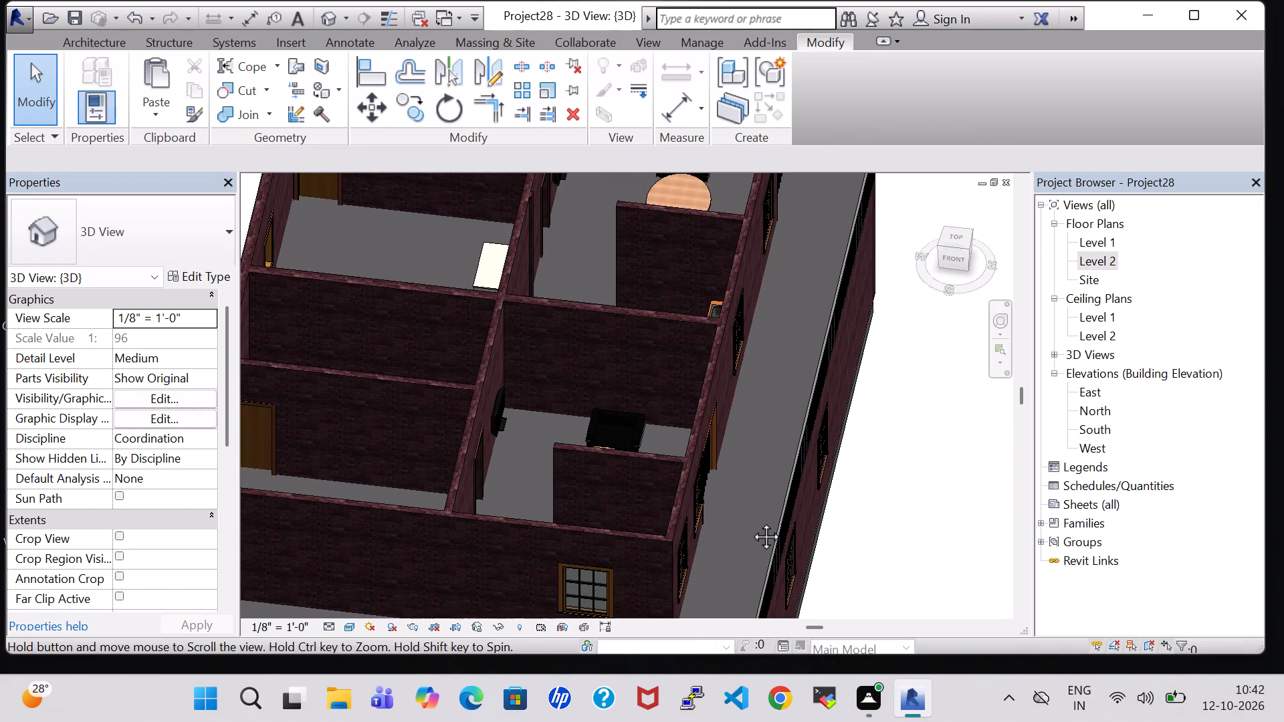
pyautogui.keyDown('shift'); pyautogui.moveTo(741, 477); pyautogui.dragTo(697, 423, button='middle'); pyautogui.keyUp('shift')
pyautogui.keyDown('shift'); pyautogui.scroll(1, 741, 477); pyautogui.keyUp('shift')
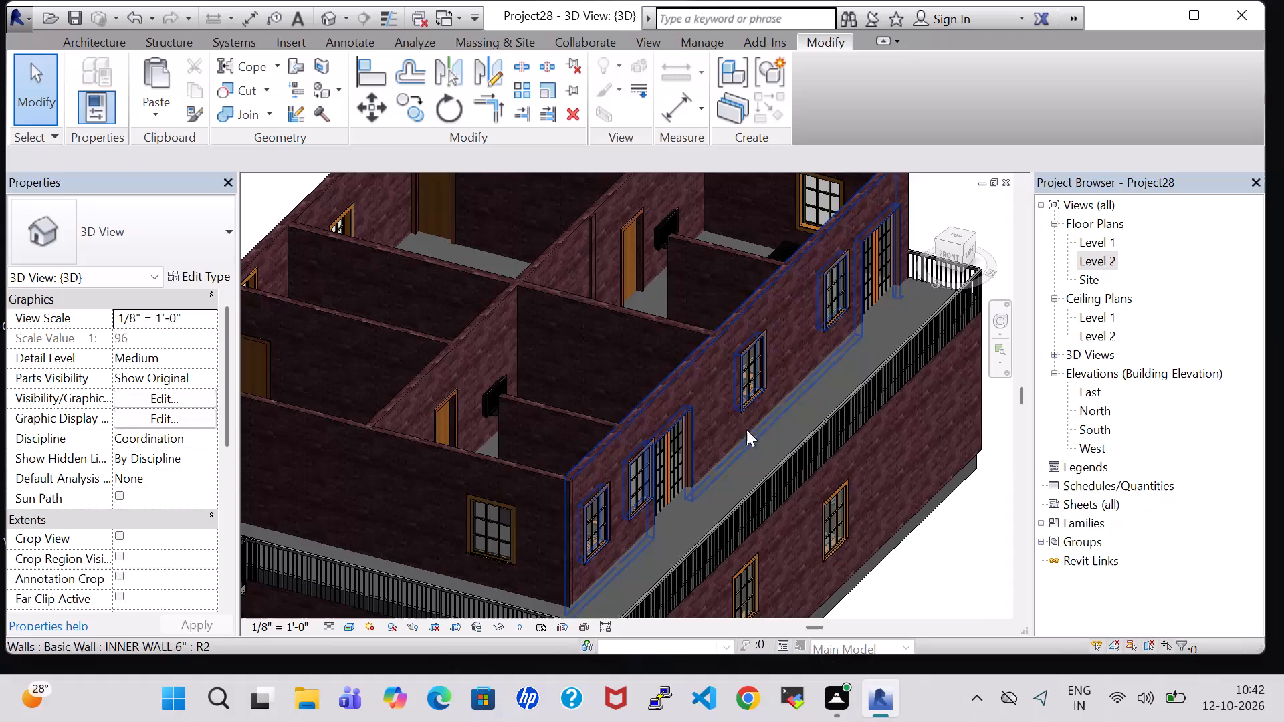
pyautogui.keyDown('shift'); pyautogui.moveTo(769, 441); pyautogui.dragTo(548, 470, button='middle'); pyautogui.keyUp('shift')
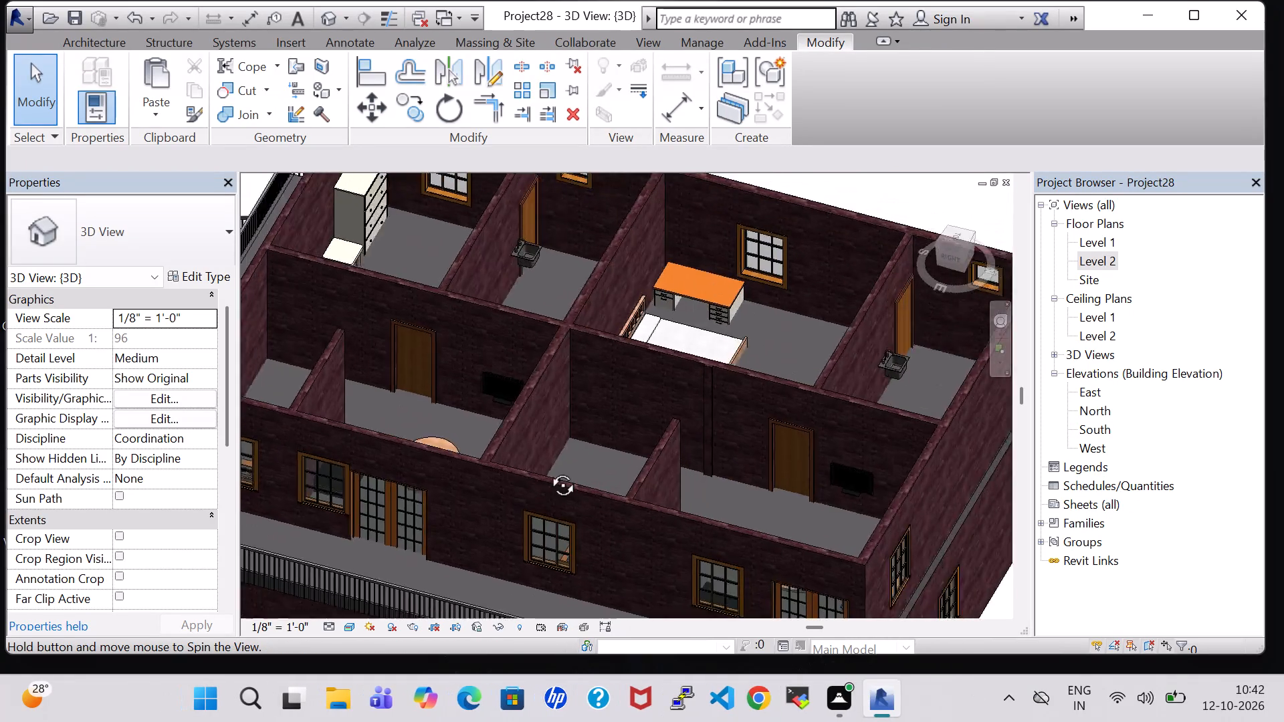
pyautogui.keyDown('shift'); pyautogui.moveTo(548, 470); pyautogui.dragTo(617, 485, button='middle'); pyautogui.keyUp('shift')
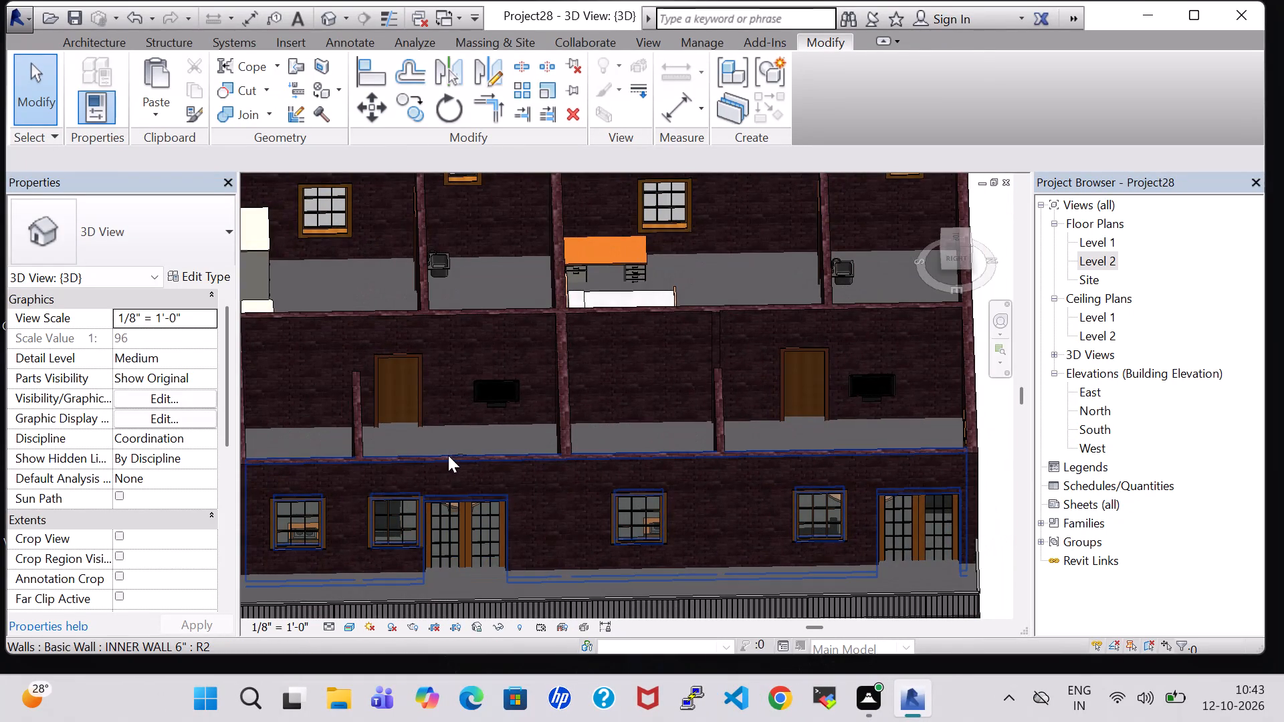
pyautogui.keyDown('shift'); pyautogui.moveTo(435, 438); pyautogui.dragTo(448, 548, button='middle'); pyautogui.keyUp('shift')
pyautogui.keyDown('shift'); pyautogui.scroll(1, 448, 548); pyautogui.keyUp('shift')
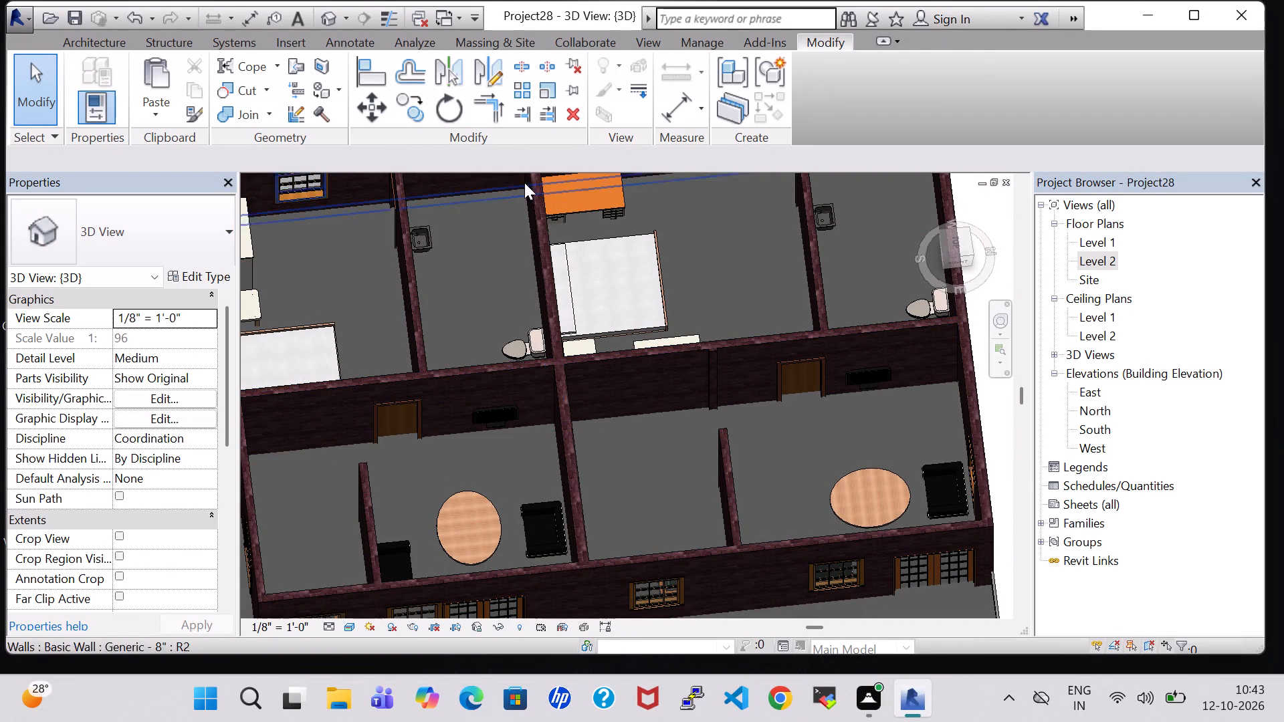
pyautogui.keyDown('shift'); pyautogui.moveTo(675, 481); pyautogui.dragTo(599, 558, button='middle'); pyautogui.keyUp('shift')
pyautogui.keyDown('shift'); pyautogui.scroll(1, 675, 481); pyautogui.keyUp('shift')
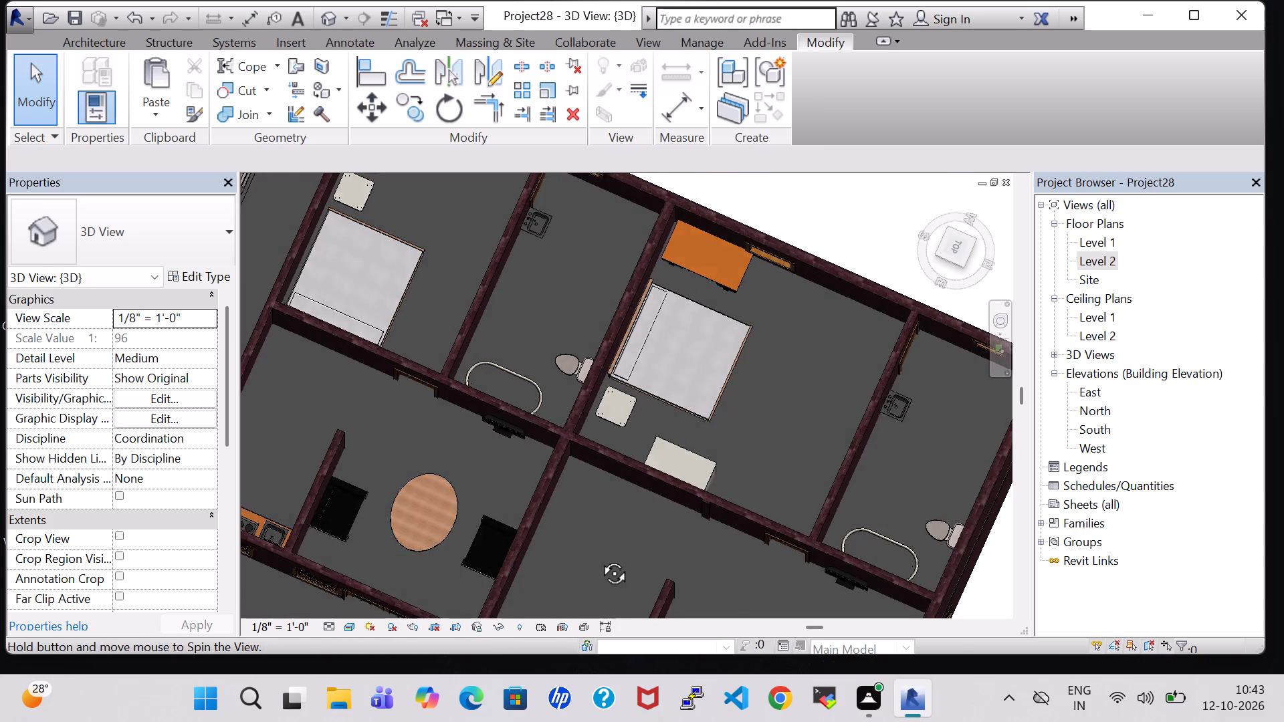
pyautogui.keyDown('shift'); pyautogui.moveTo(599, 558); pyautogui.dragTo(600, 561, button='middle'); pyautogui.keyUp('shift')
pyautogui.moveTo(600, 558); pyautogui.dragTo(685, 459, button='middle')
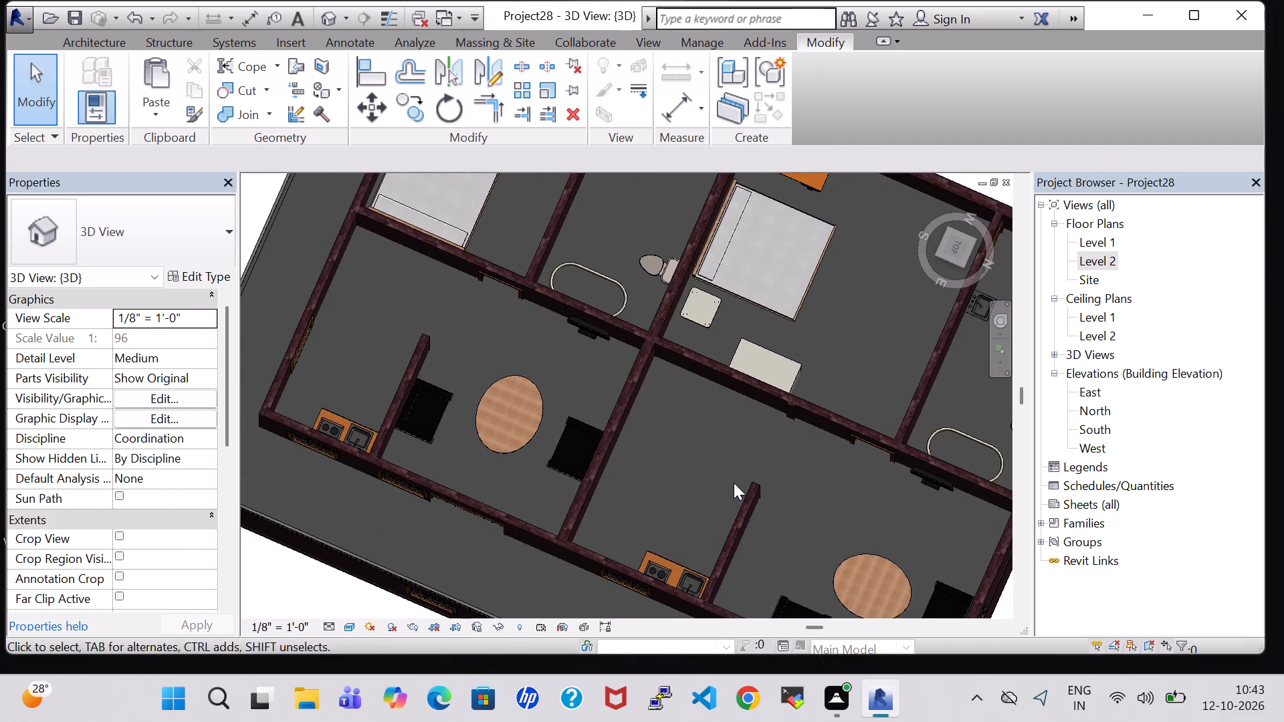
pyautogui.keyDown('shift'); pyautogui.moveTo(805, 479); pyautogui.dragTo(809, 441, button='middle'); pyautogui.keyUp('shift')
pyautogui.keyDown('shift'); pyautogui.middleClick(812, 356); pyautogui.keyUp('shift')
pyautogui.keyDown('shift'); pyautogui.moveTo(807, 484); pyautogui.dragTo(823, 343, button='middle'); pyautogui.keyUp('shift')
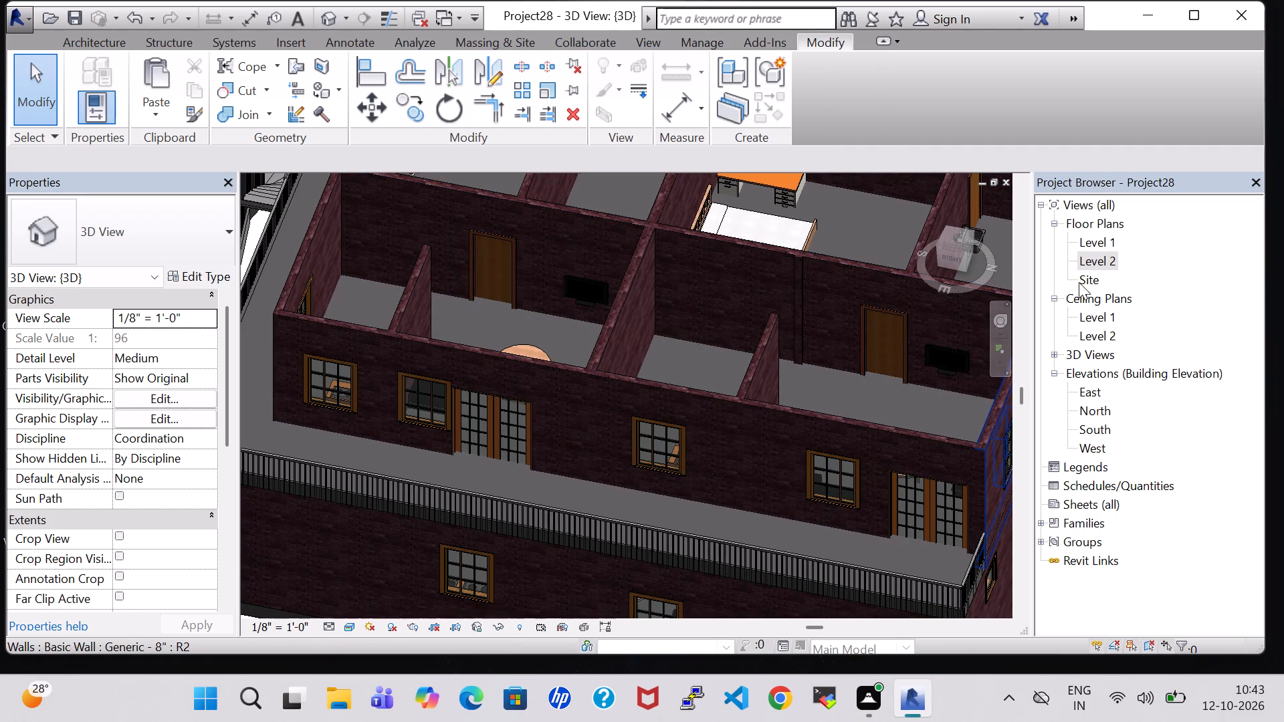
# With the Level 2 plan open, load the Park Bench component family from the Site Accessories folder of the US Imperial library.
pyautogui.doubleClick(1111, 257)
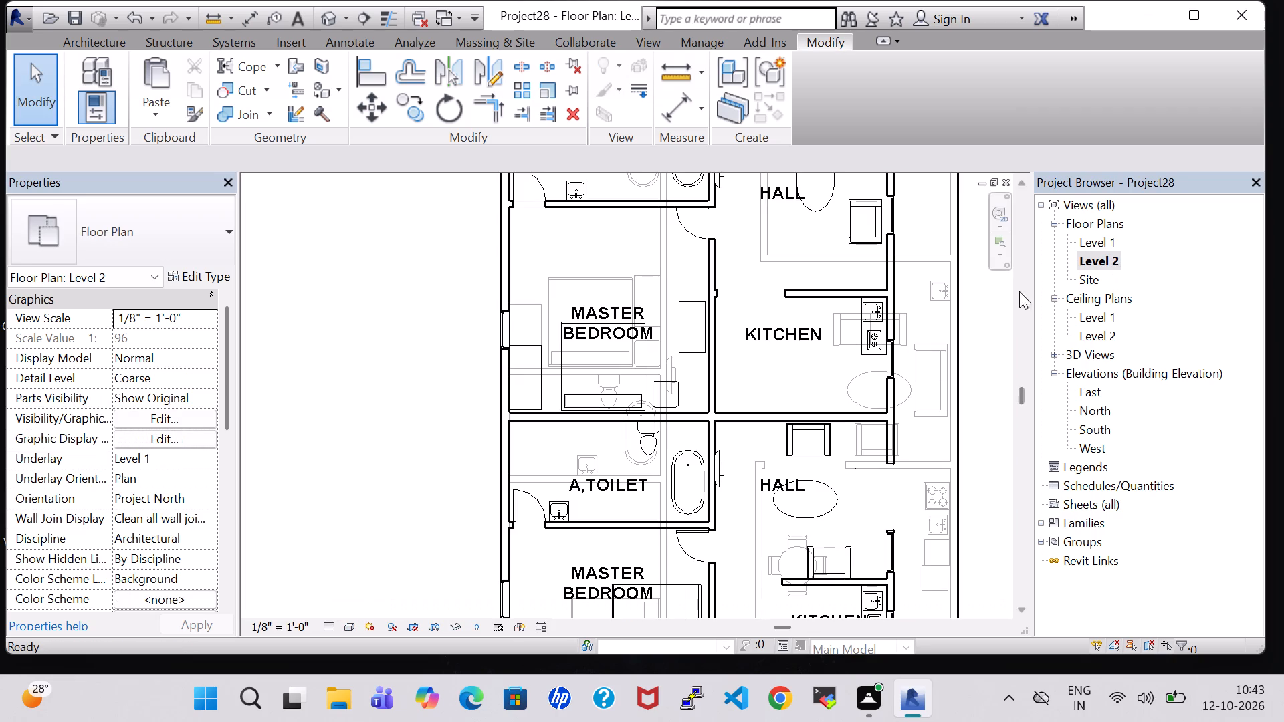
pyautogui.scroll(-2, 987, 320)
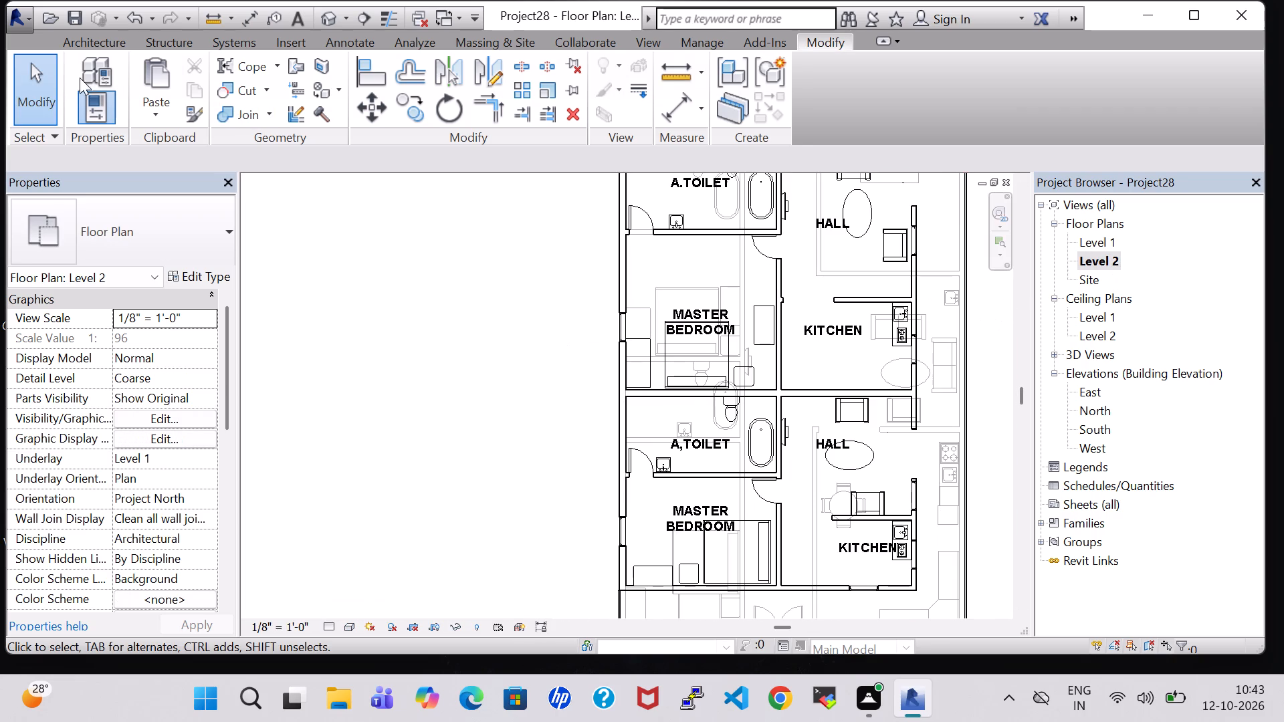
pyautogui.click(96, 50)
pyautogui.click(185, 95)
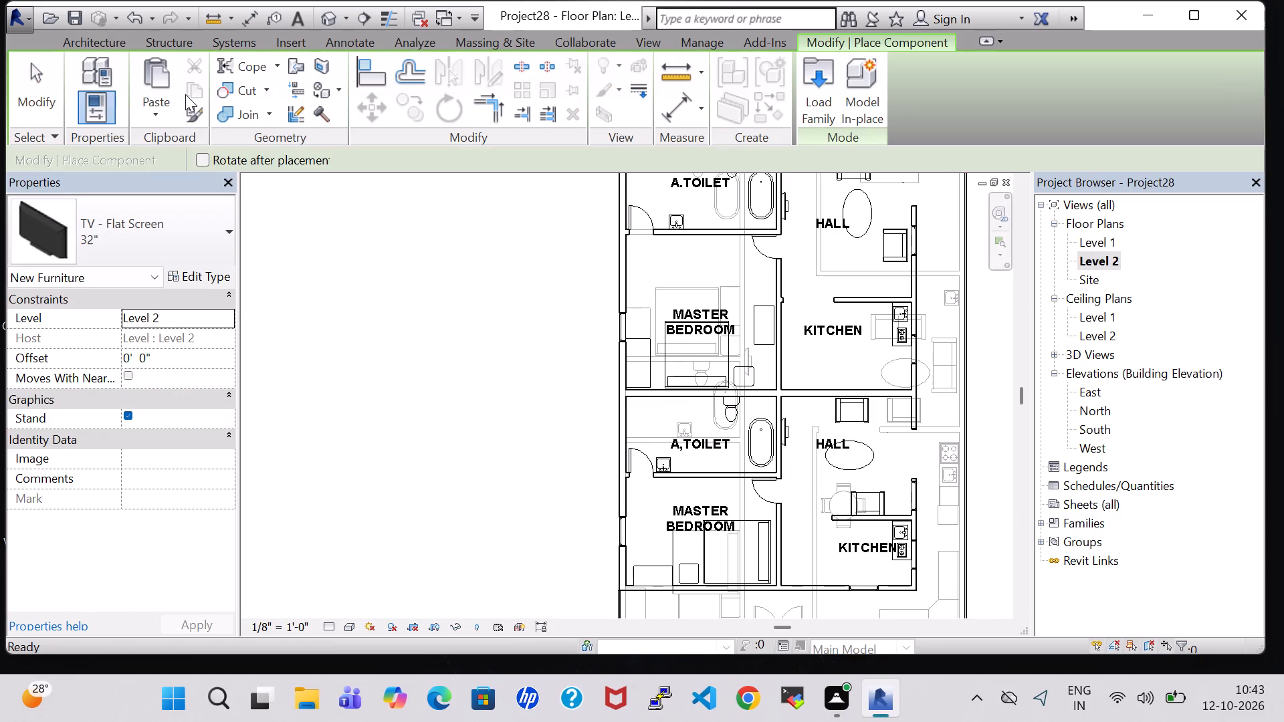
pyautogui.click(809, 92)
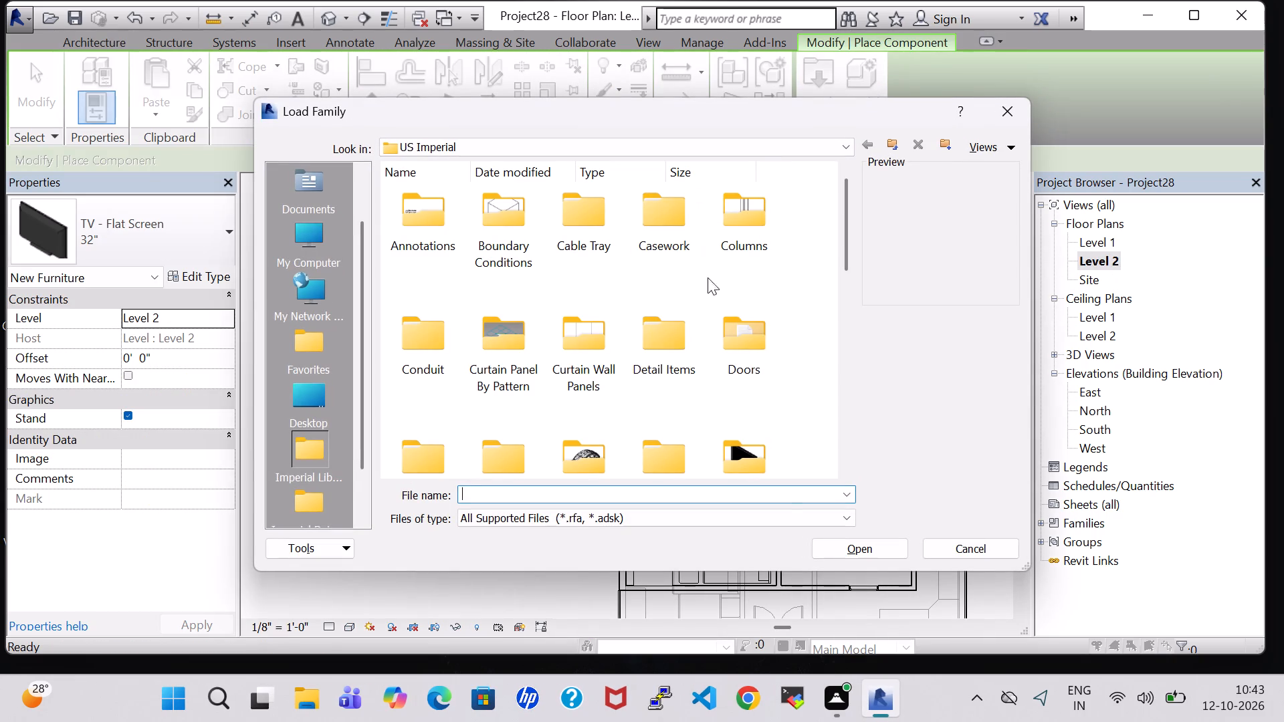
pyautogui.click(584, 451)
pyautogui.press('s')
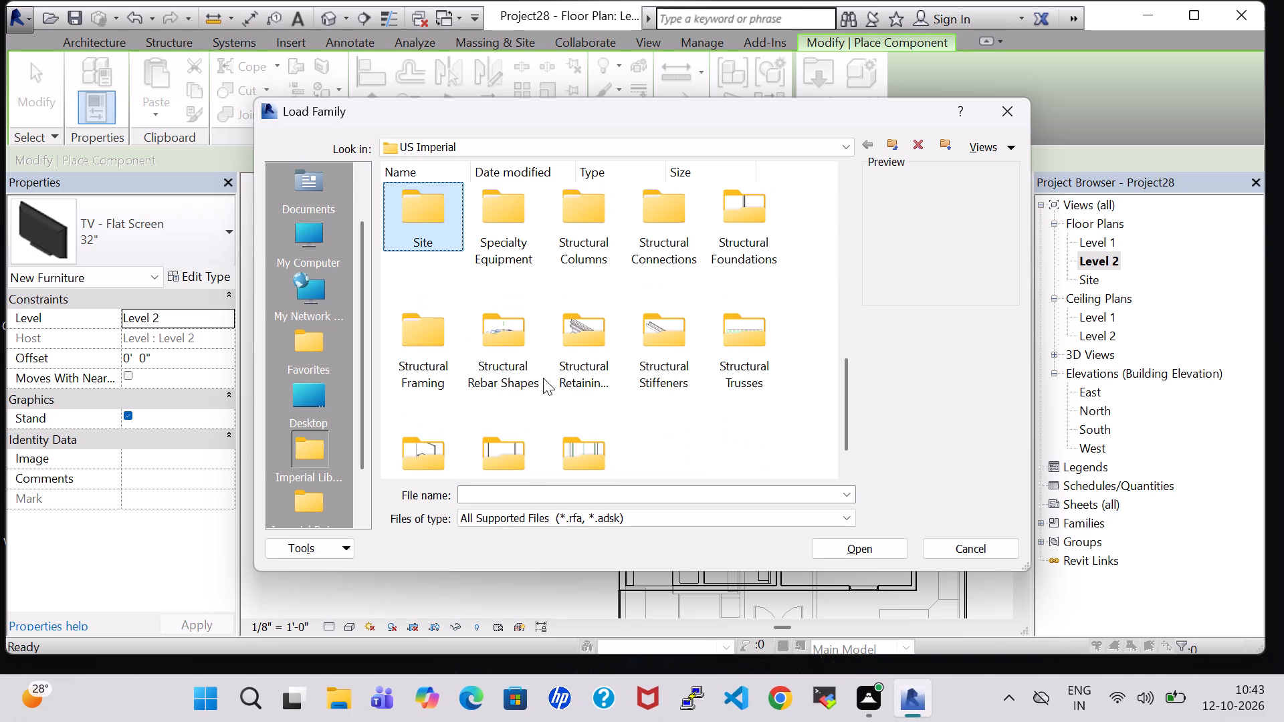
pyautogui.doubleClick(429, 197)
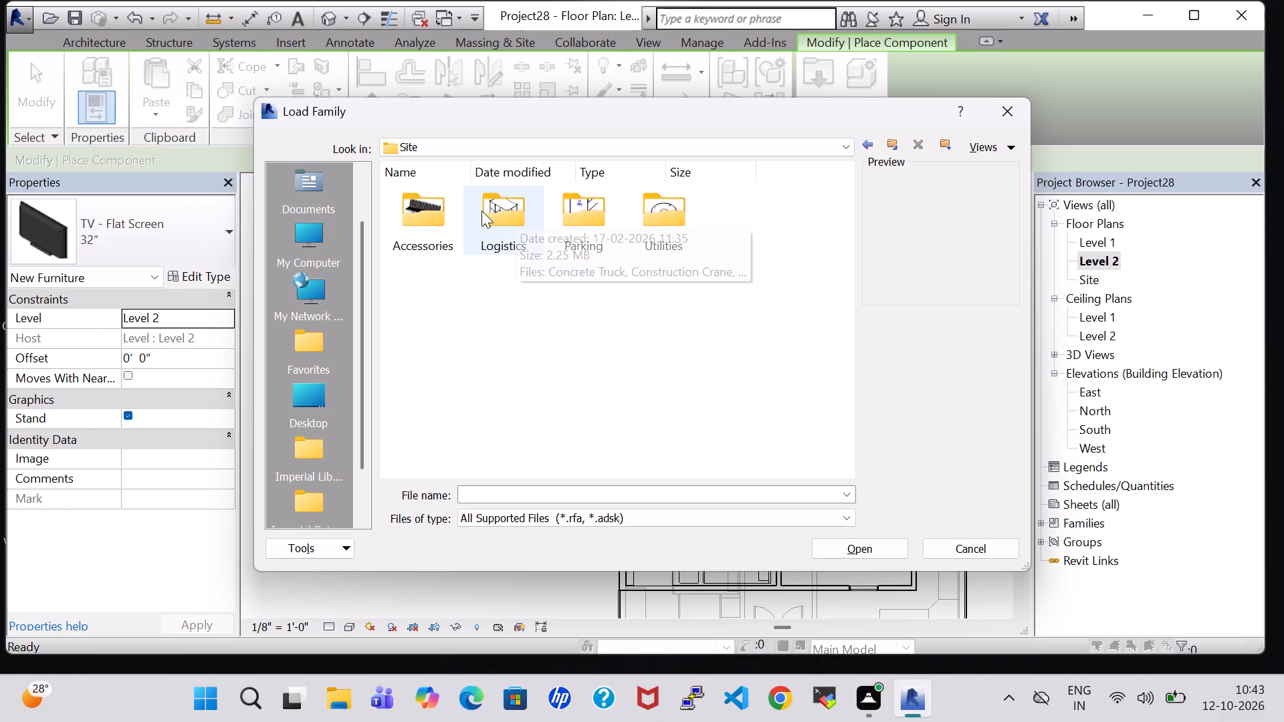
pyautogui.doubleClick(441, 213)
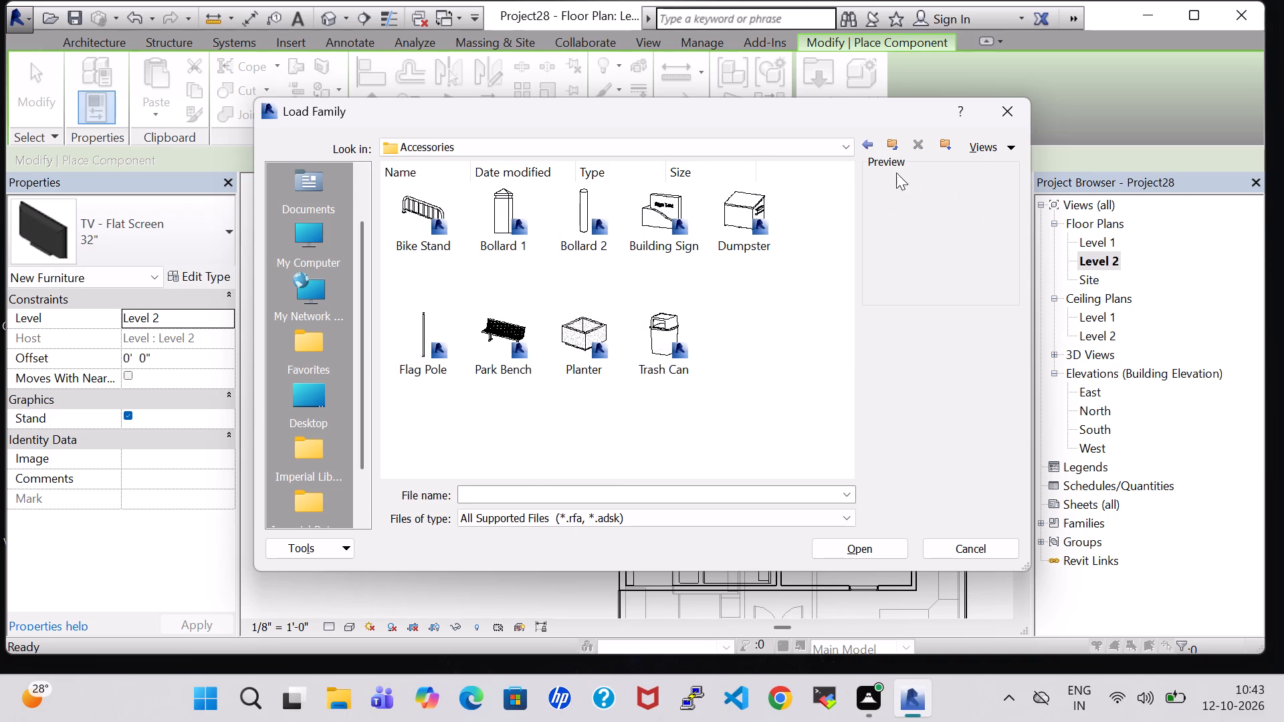
pyautogui.click(869, 146)
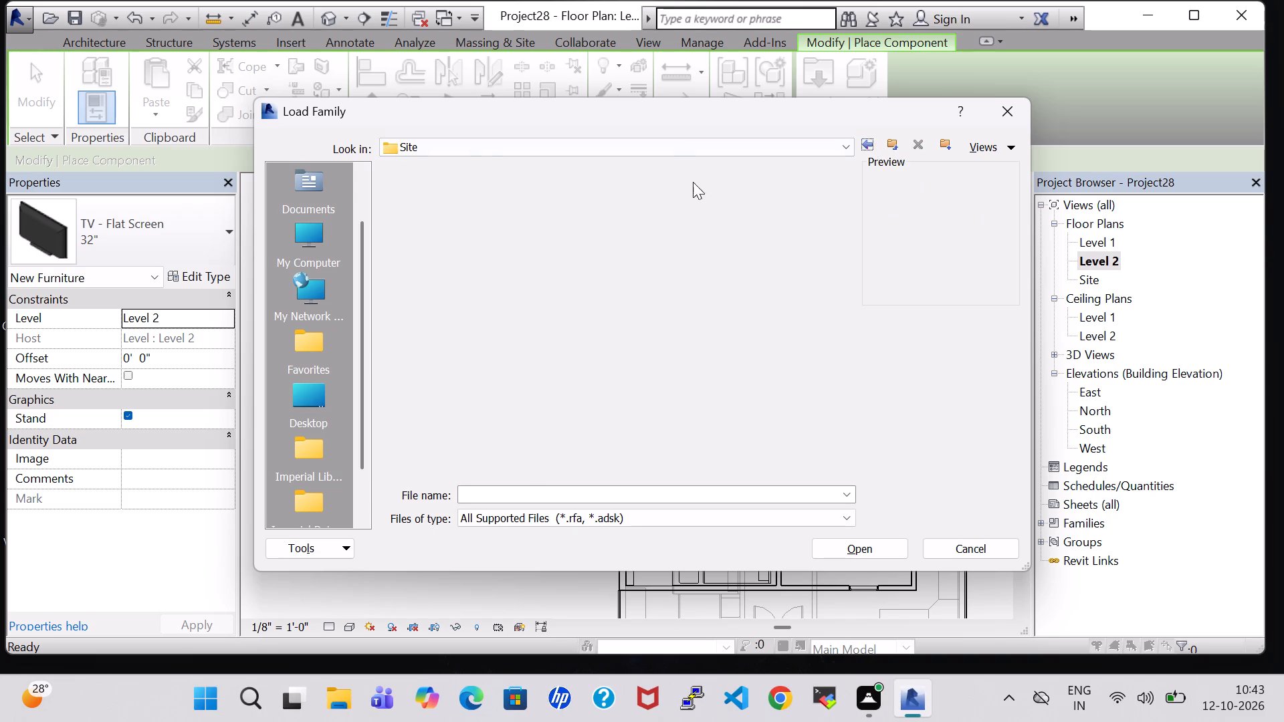
pyautogui.doubleClick(452, 210)
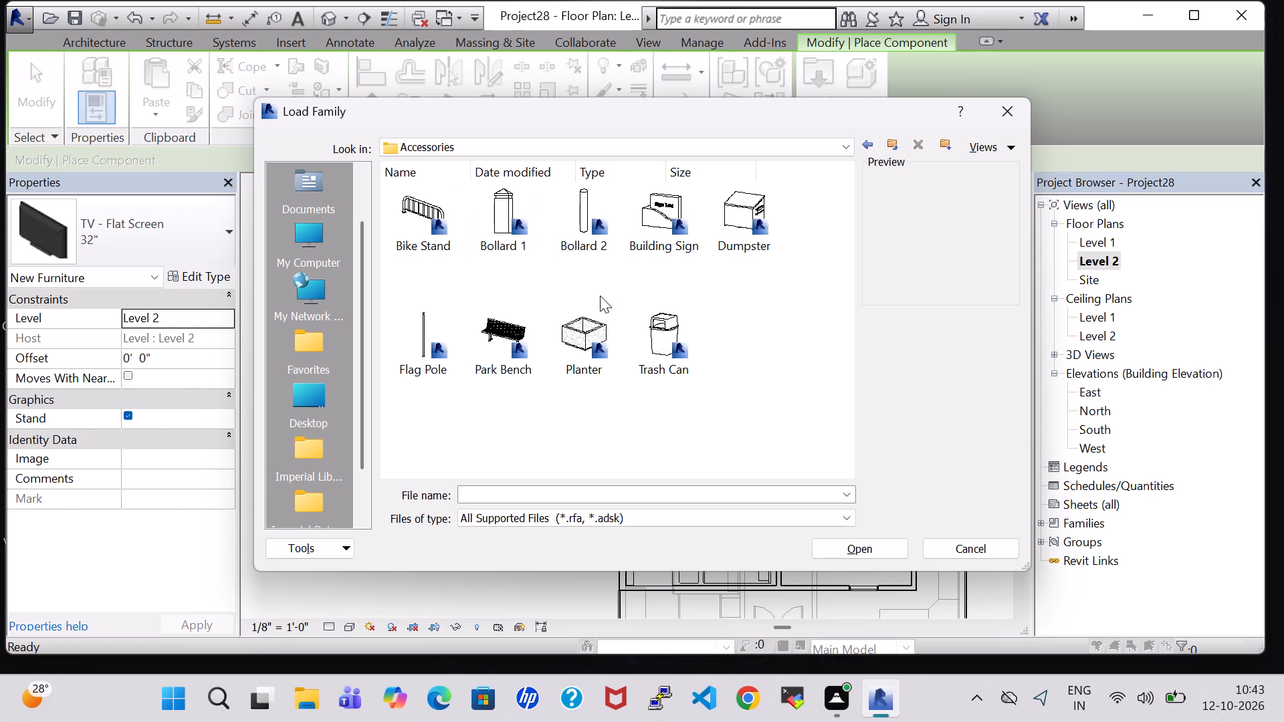
pyautogui.click(445, 330)
pyautogui.click(506, 338)
pyautogui.click(897, 560)
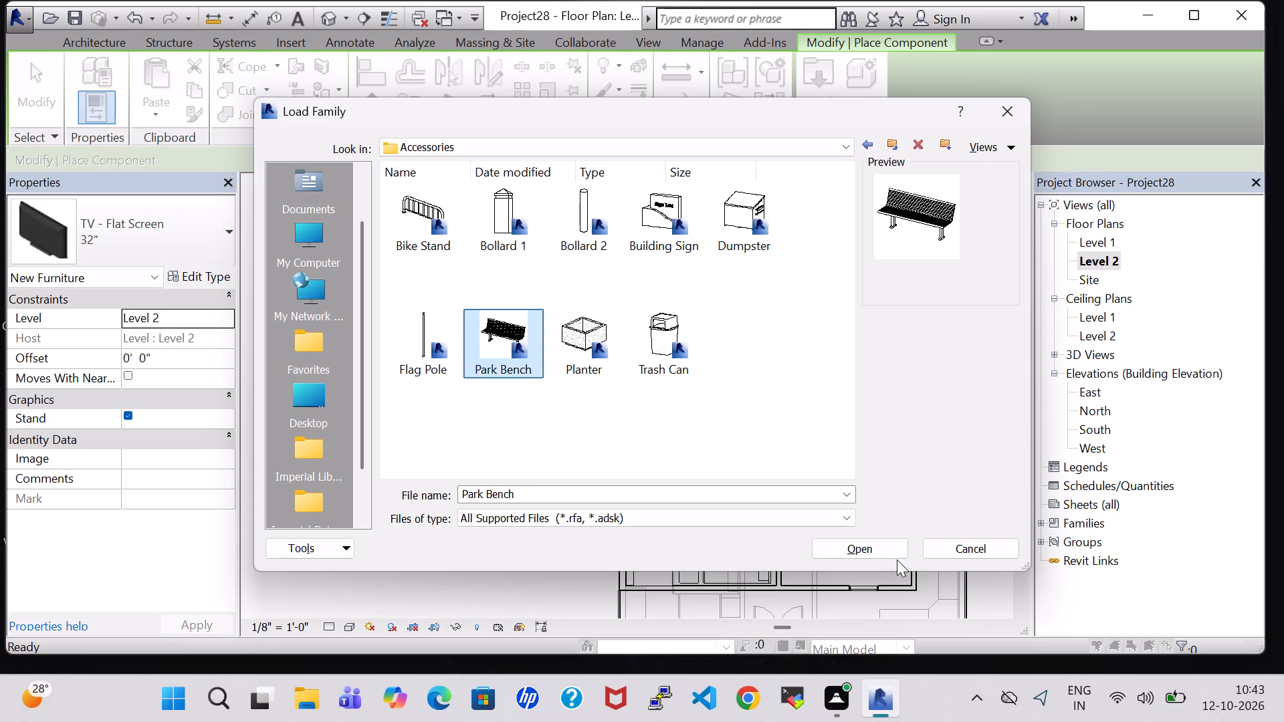
pyautogui.click(883, 538)
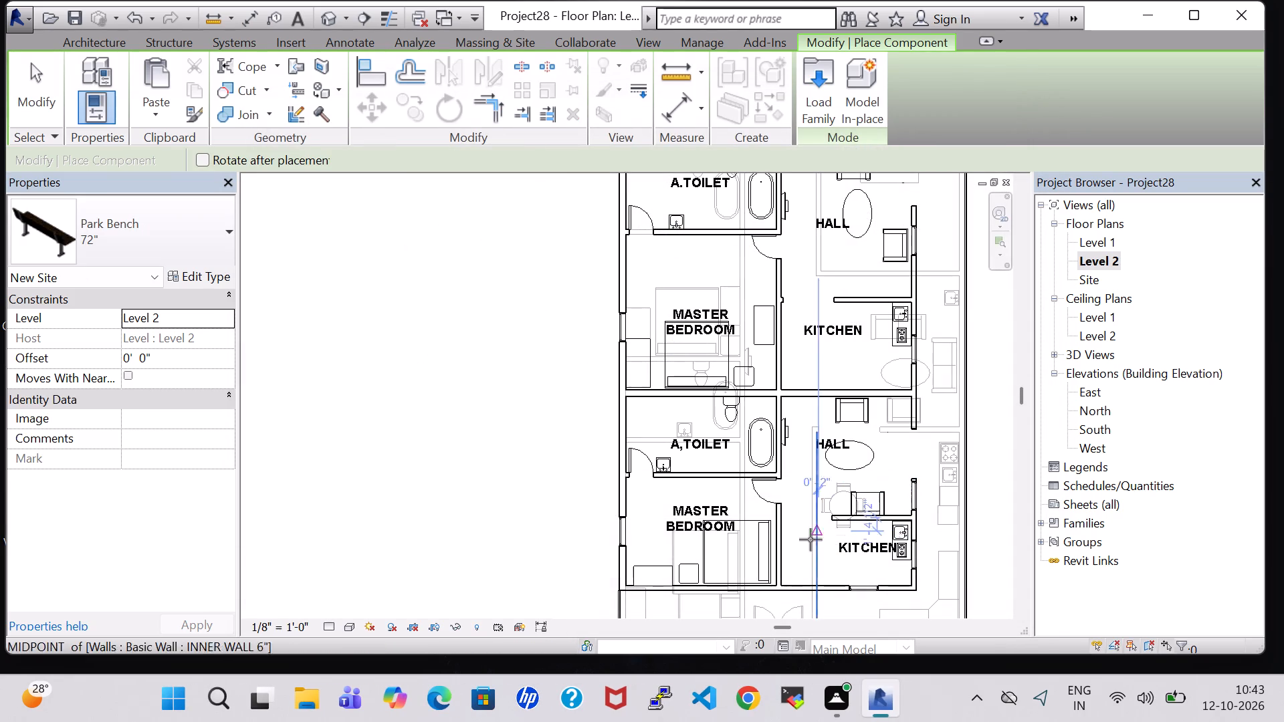
# Place two 72" Park Benches close together on the Level 2 balcony, outside the lower MASTER BEDROOM and KITCHEN partition.
pyautogui.moveTo(549, 517); pyautogui.dragTo(549, 342, button='middle')
pyautogui.scroll(1, 549, 517)
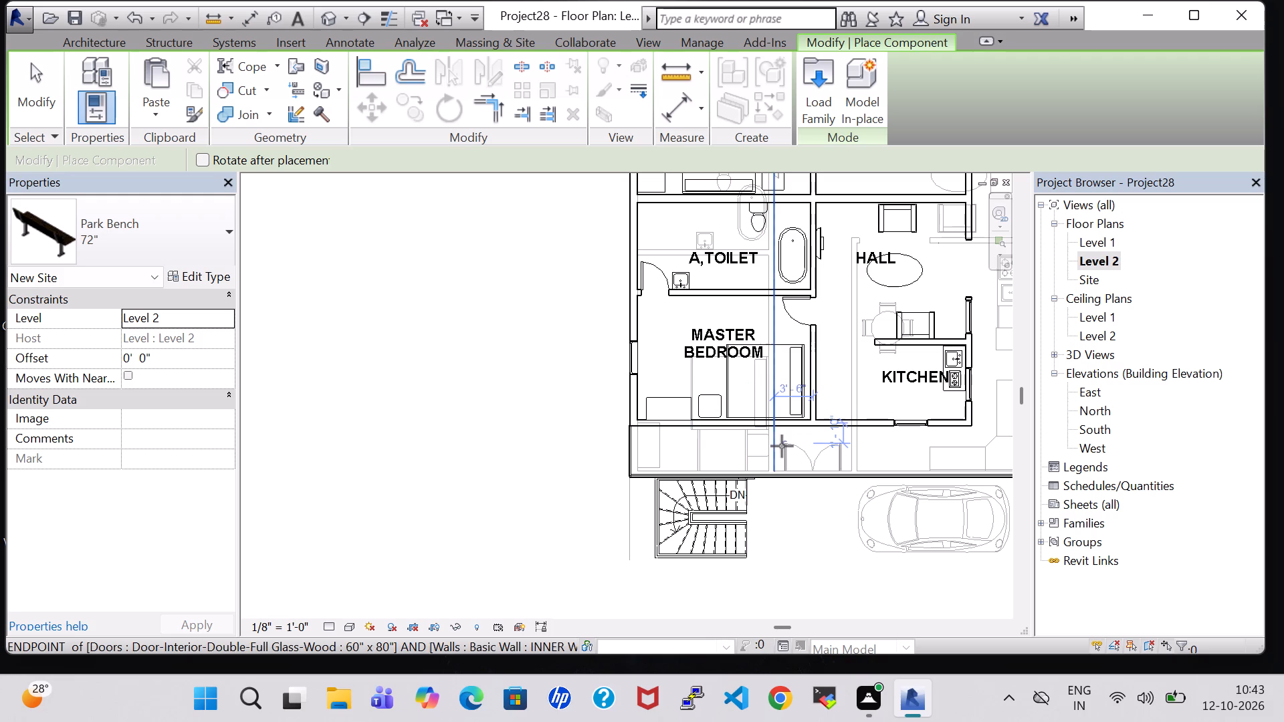
pyautogui.scroll(5, 782, 446)
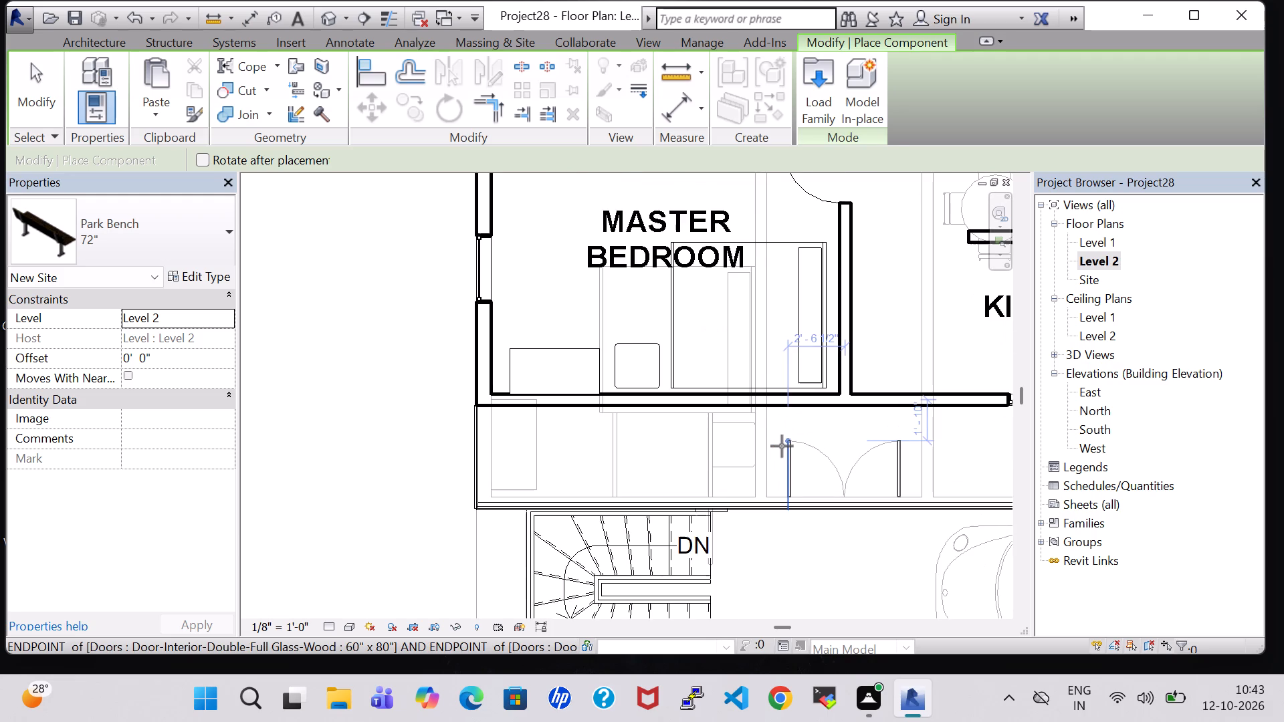
pyautogui.click(791, 423)
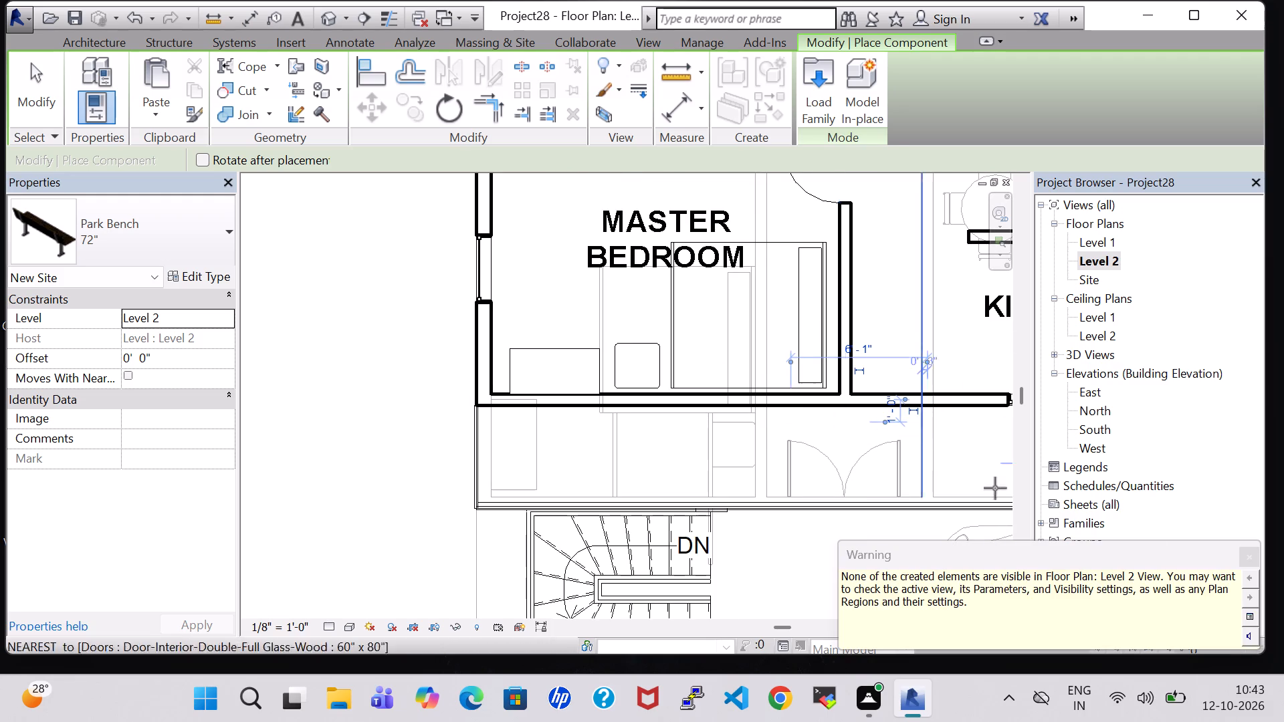
pyautogui.click(1247, 560)
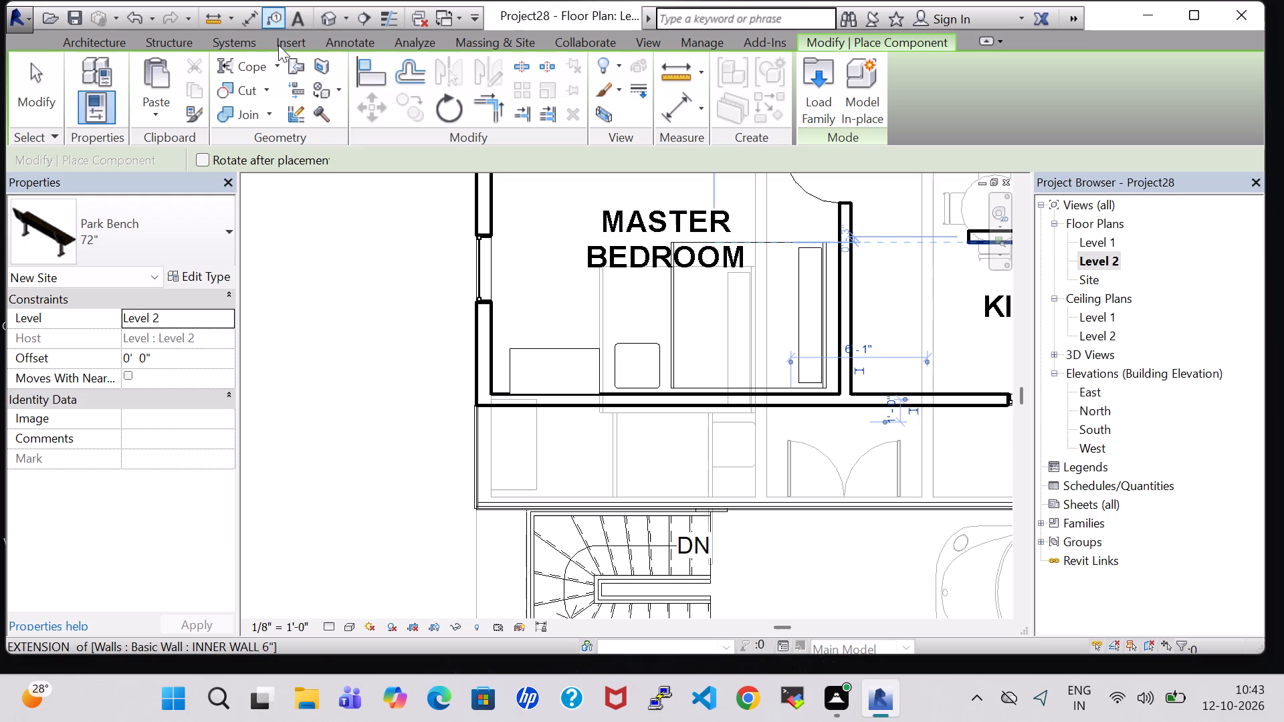
pyautogui.click(118, 230)
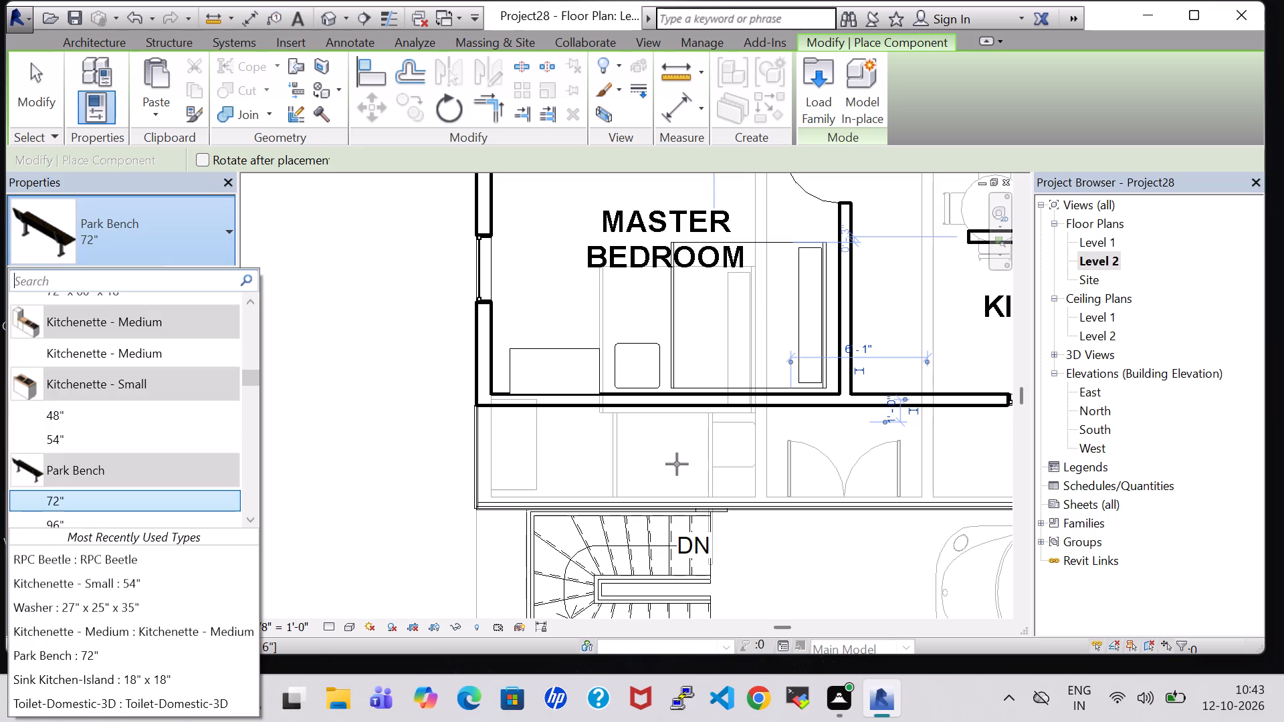
pyautogui.click(142, 491)
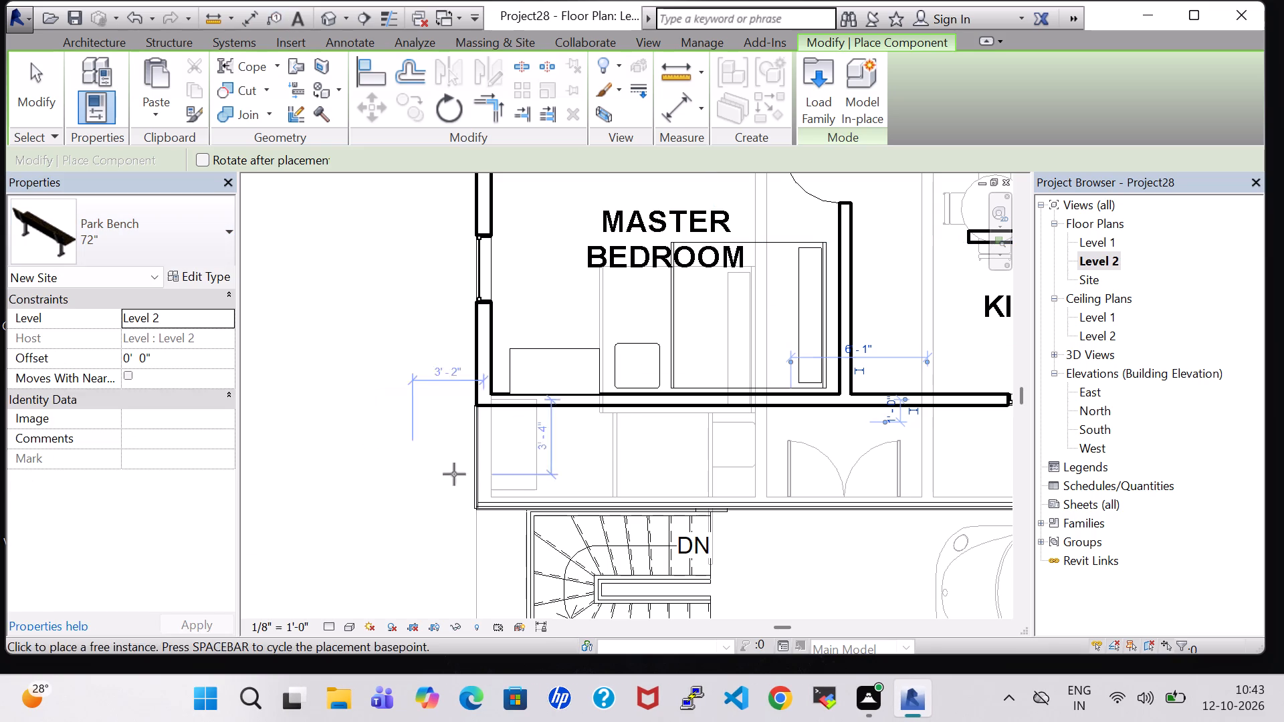
pyautogui.click(801, 439)
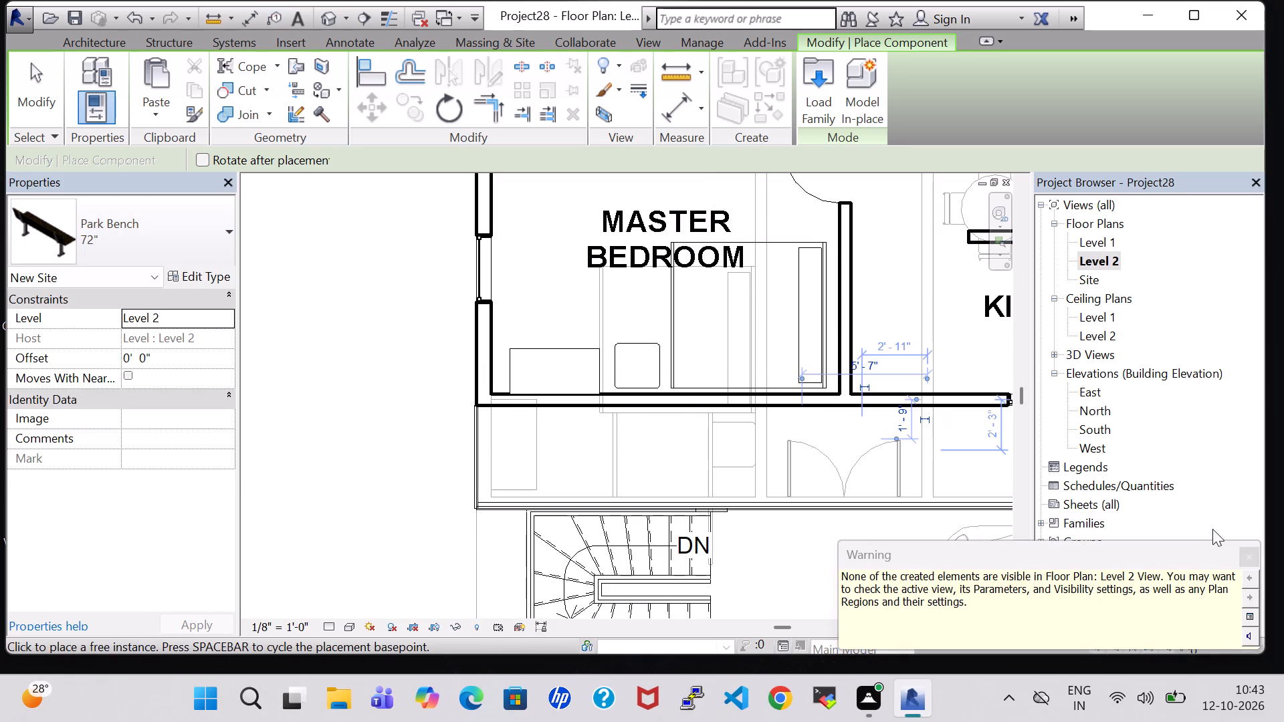
pyautogui.click(1252, 557)
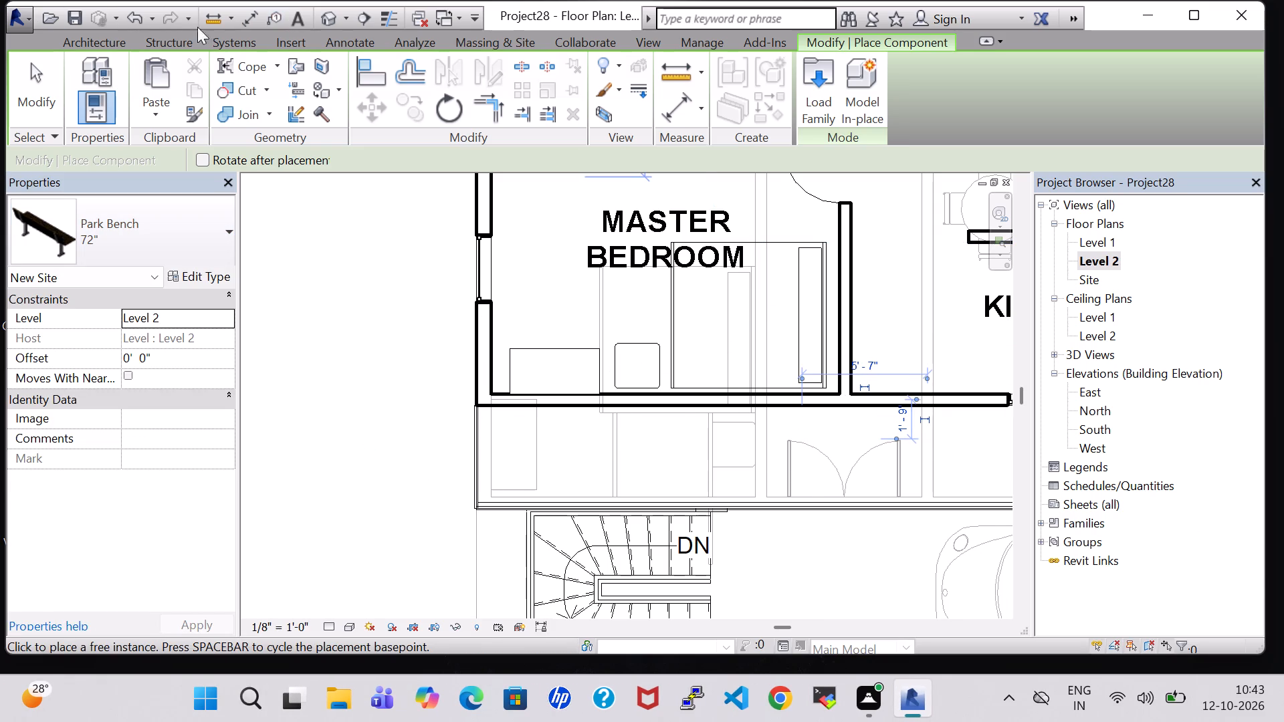
# In the 3D view, place a rotated 72" Park Bench on the Level 2 side balcony between the double door and the adjacent window.
pyautogui.click(330, 22)
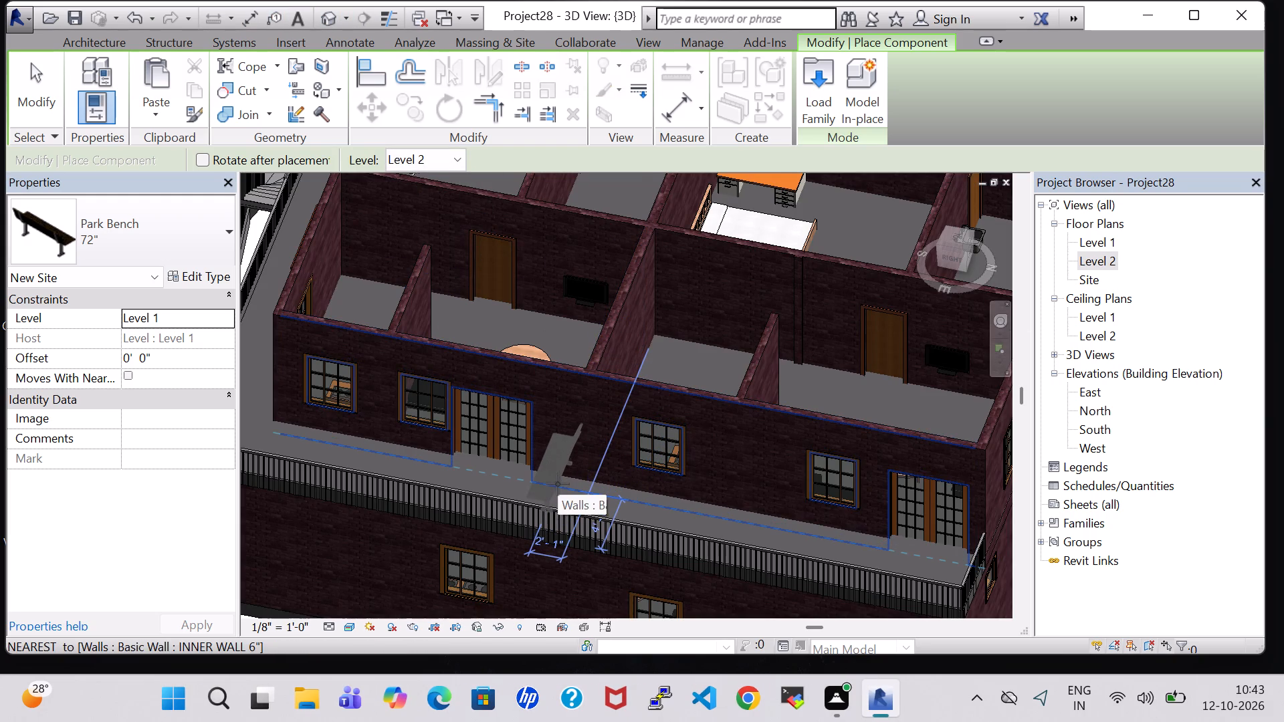
pyautogui.press('space')
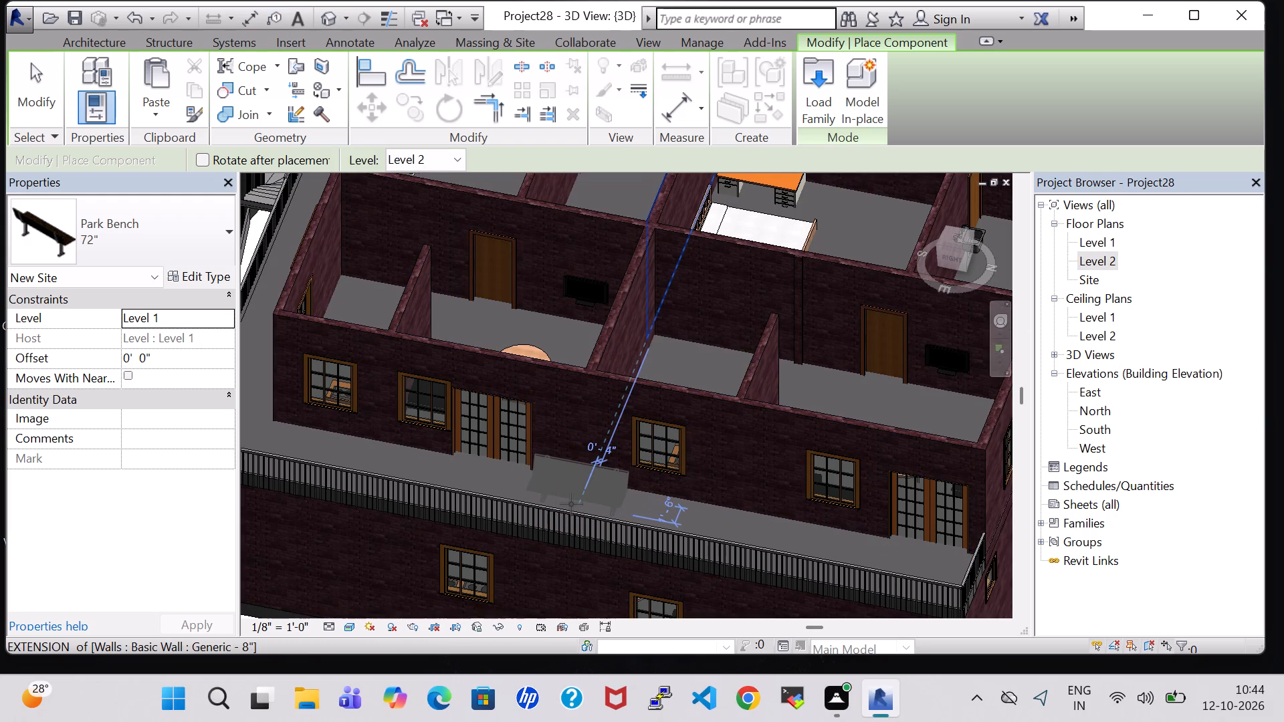
pyautogui.click(571, 504)
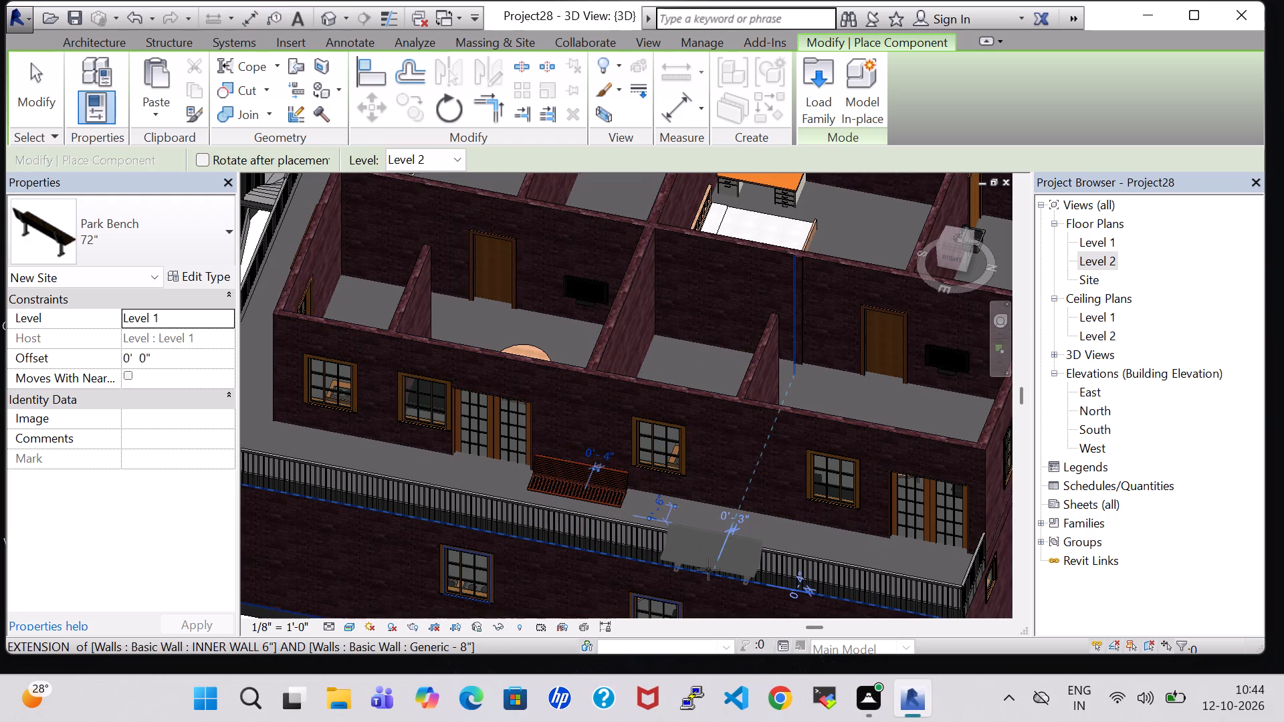
pyautogui.press('Escape')
pyautogui.press('Escape')
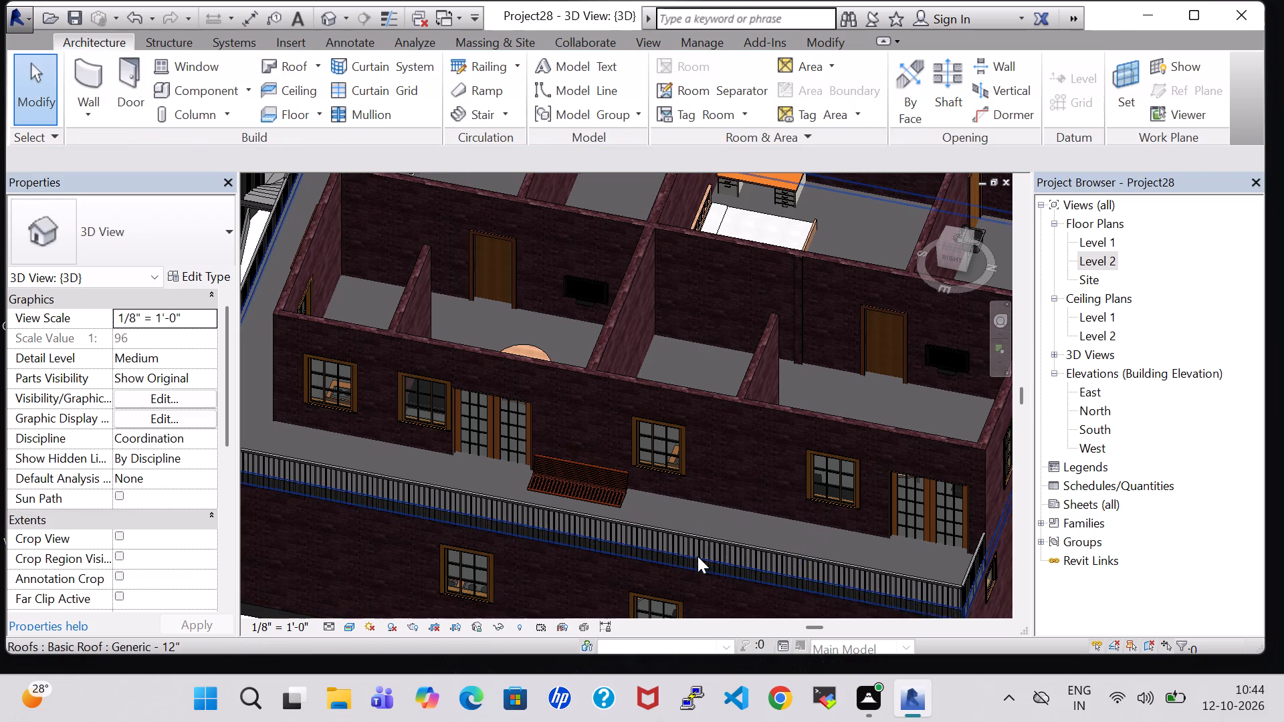
# Examine the side-balcony bench behind the railing in 3D and check the same area in the Level 2 plan.
pyautogui.keyDown('shift'); pyautogui.moveTo(685, 513); pyautogui.dragTo(629, 443, button='middle'); pyautogui.keyUp('shift')
pyautogui.keyDown('shift'); pyautogui.scroll(1, 629, 443); pyautogui.keyUp('shift')
pyautogui.scroll(5, 629, 443)
pyautogui.keyDown('shift'); pyautogui.scroll(1, 513, 437); pyautogui.keyUp('shift')
pyautogui.keyDown('shift'); pyautogui.moveTo(491, 425); pyautogui.dragTo(530, 349, button='middle'); pyautogui.keyUp('shift')
pyautogui.keyDown('shift'); pyautogui.scroll(1, 491, 425); pyautogui.keyUp('shift')
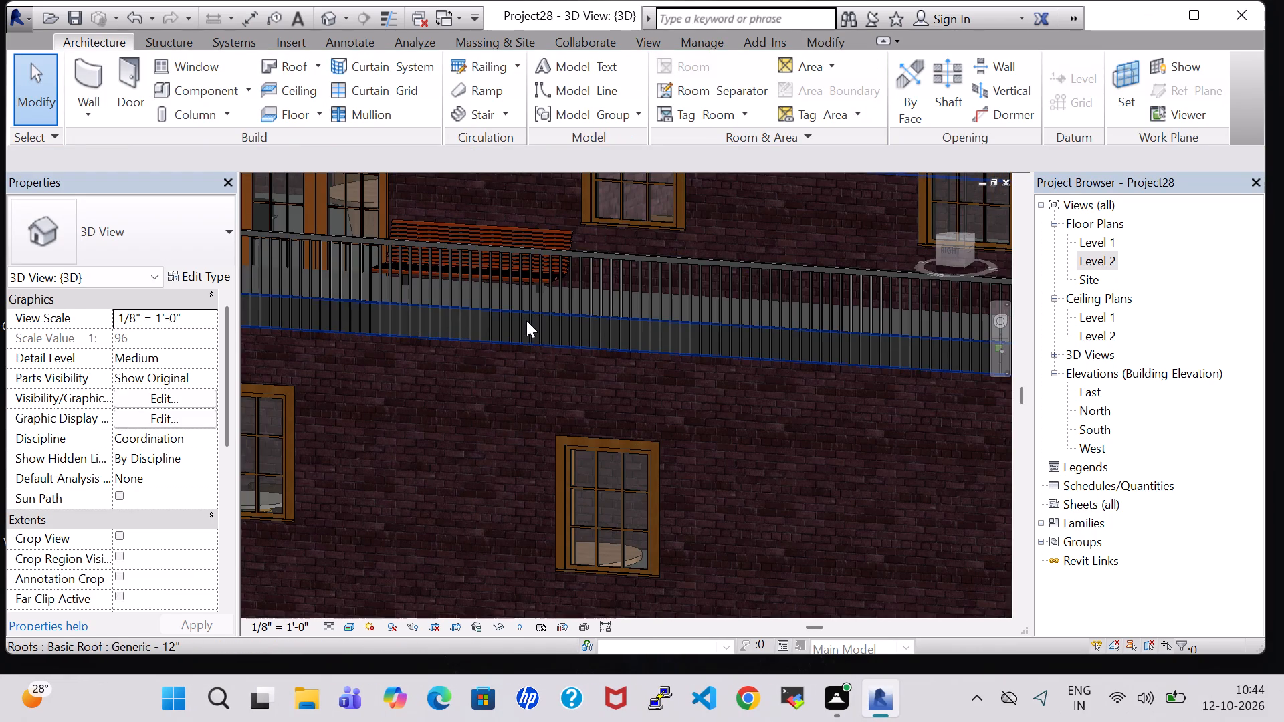
pyautogui.doubleClick(1093, 263)
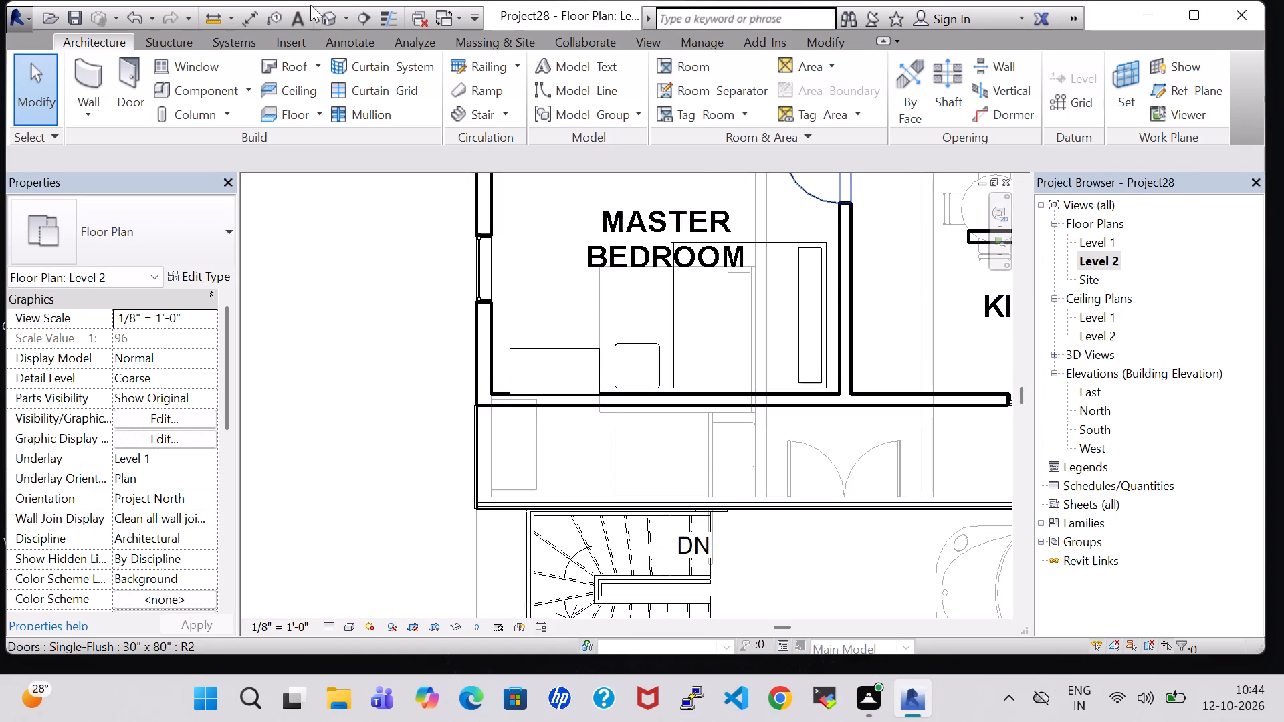
pyautogui.click(330, 12)
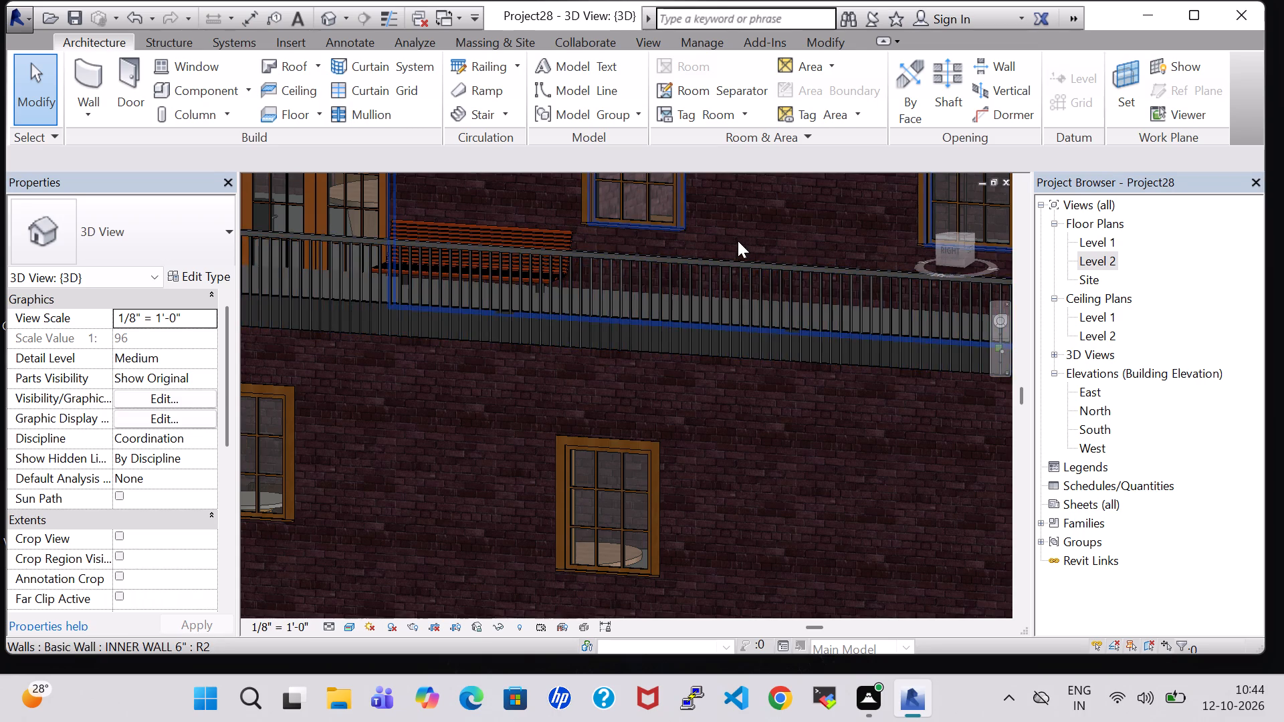
# Nudge the side-balcony Park Bench two increments along the wall, away from the double door and toward the window.
pyautogui.scroll(-4, 738, 241)
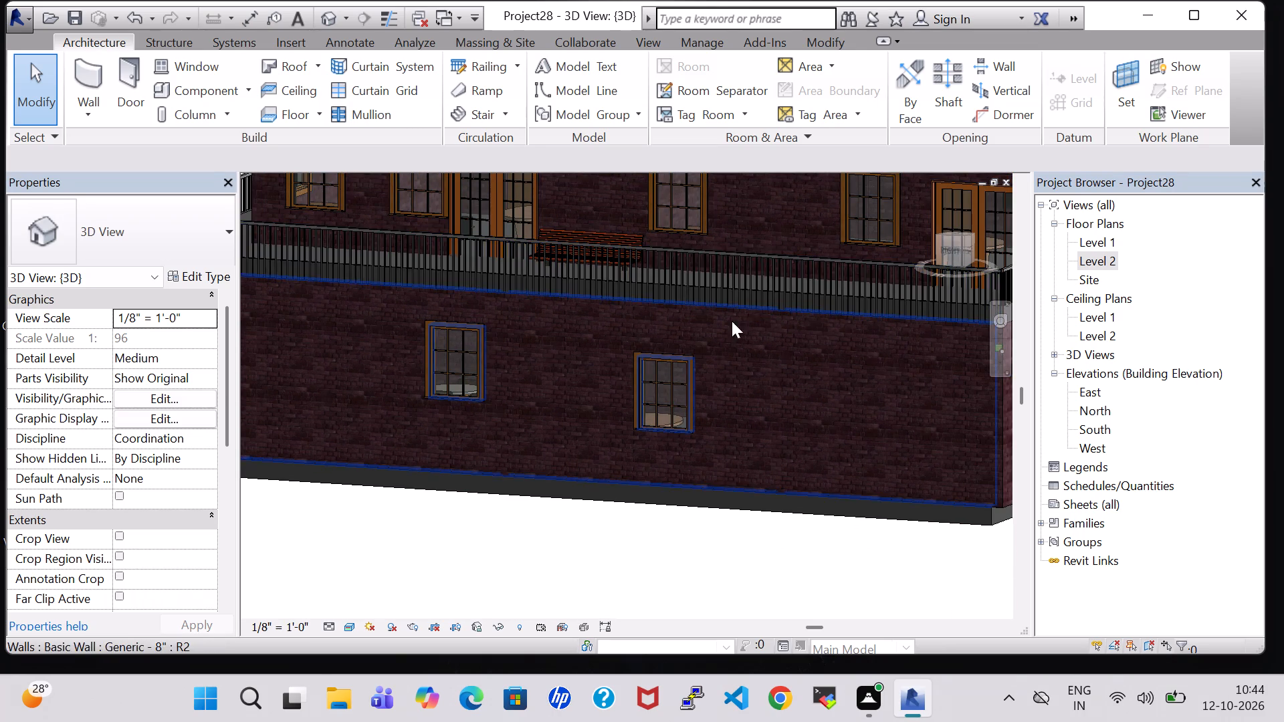
pyautogui.click(574, 233)
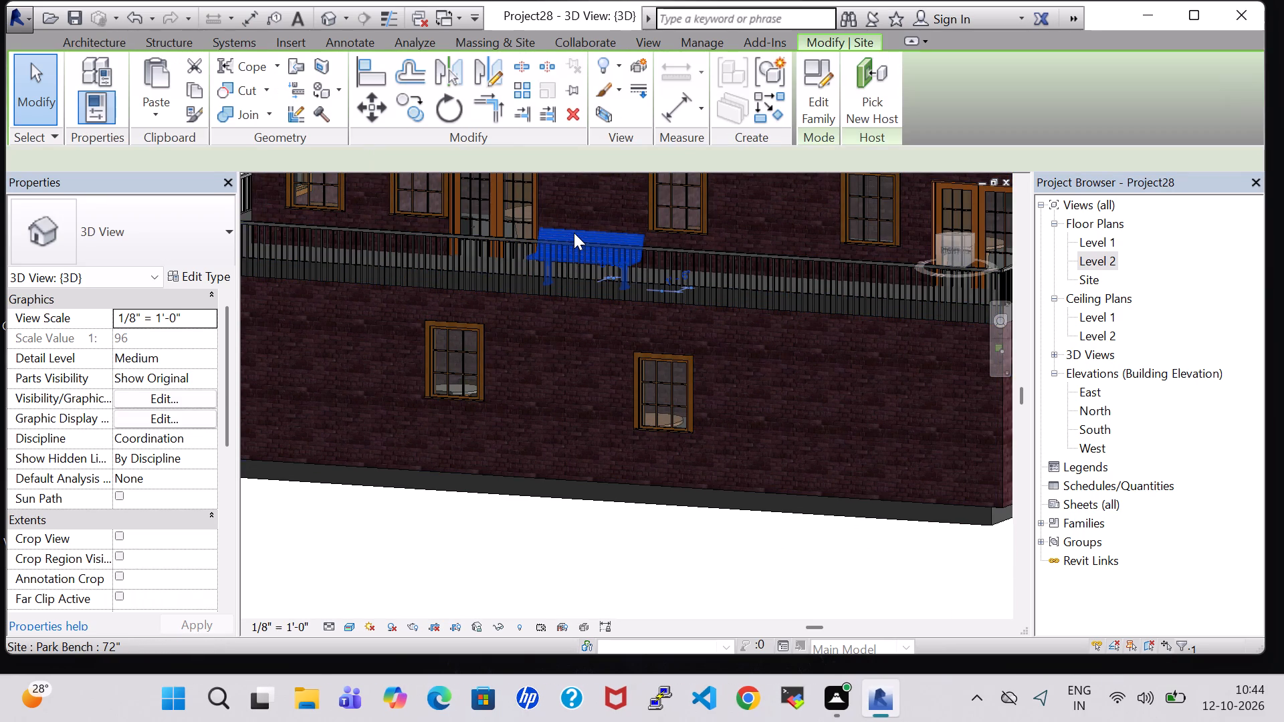
pyautogui.press('Right')
pyautogui.press('Right')
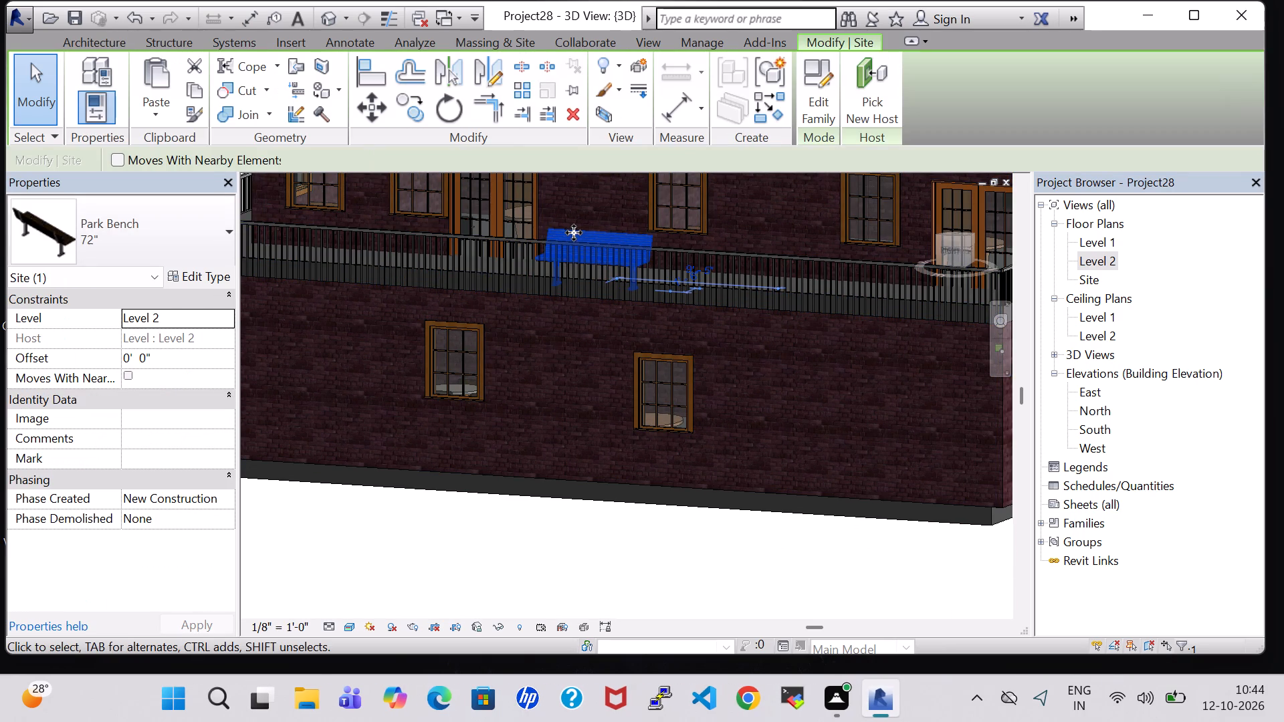
# Delete one of the two overlapping Park Benches on the balcony at the staircase end of the house.
pyautogui.scroll(-8, 694, 314)
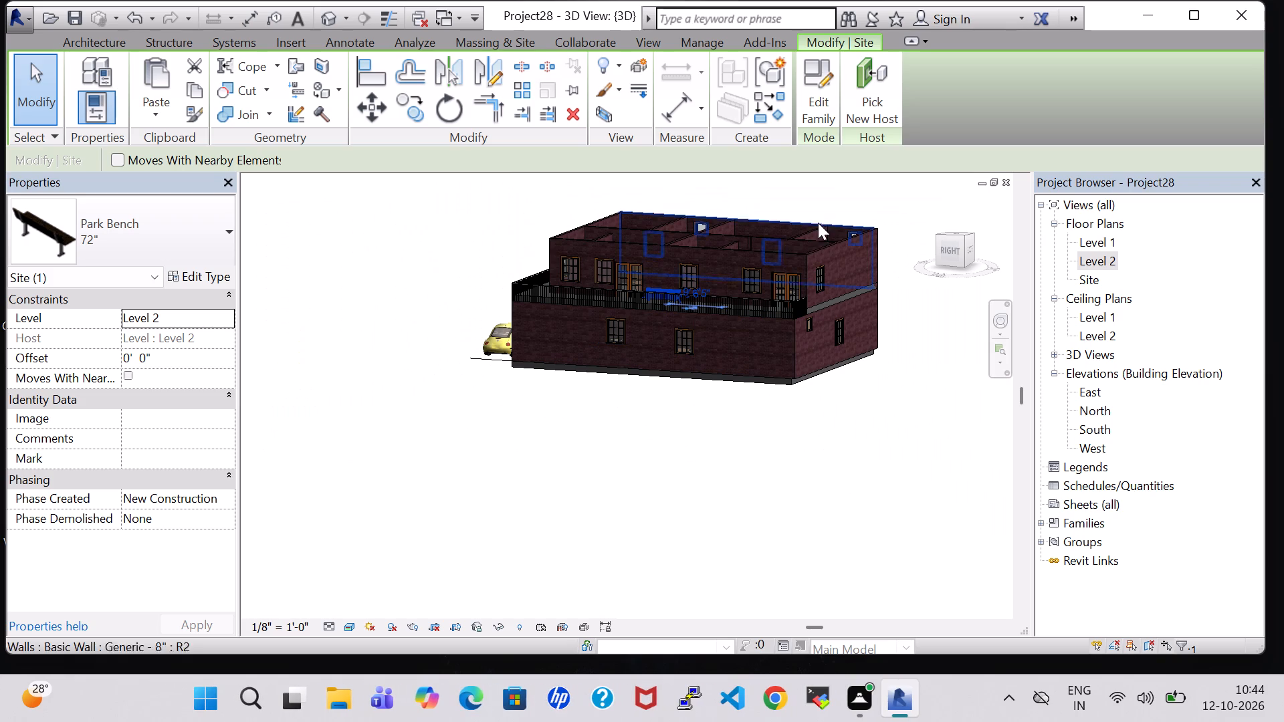
pyautogui.keyDown('shift'); pyautogui.moveTo(820, 206); pyautogui.dragTo(800, 349, button='middle'); pyautogui.keyUp('shift')
pyautogui.keyDown('shift'); pyautogui.scroll(1, 820, 206); pyautogui.keyUp('shift')
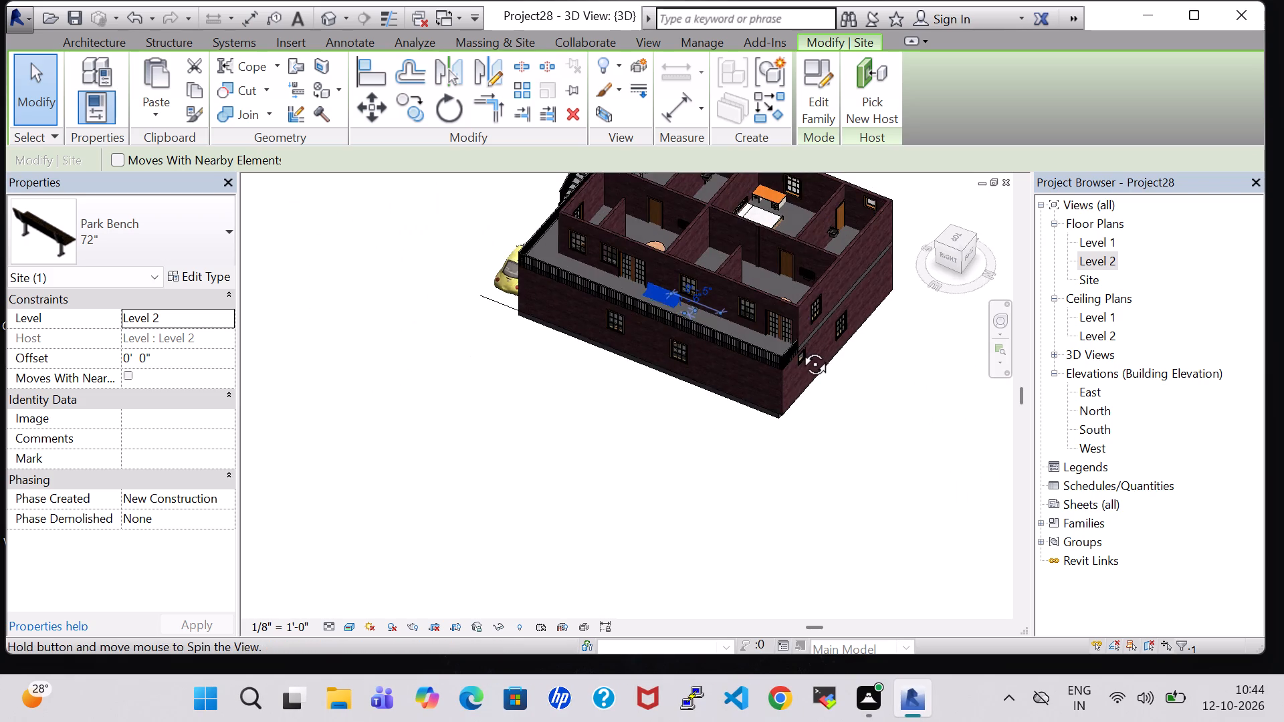
pyautogui.keyDown('shift'); pyautogui.moveTo(800, 349); pyautogui.dragTo(770, 390, button='middle'); pyautogui.keyUp('shift')
pyautogui.scroll(4, 659, 339)
pyautogui.moveTo(426, 344); pyautogui.dragTo(468, 359, button='middle')
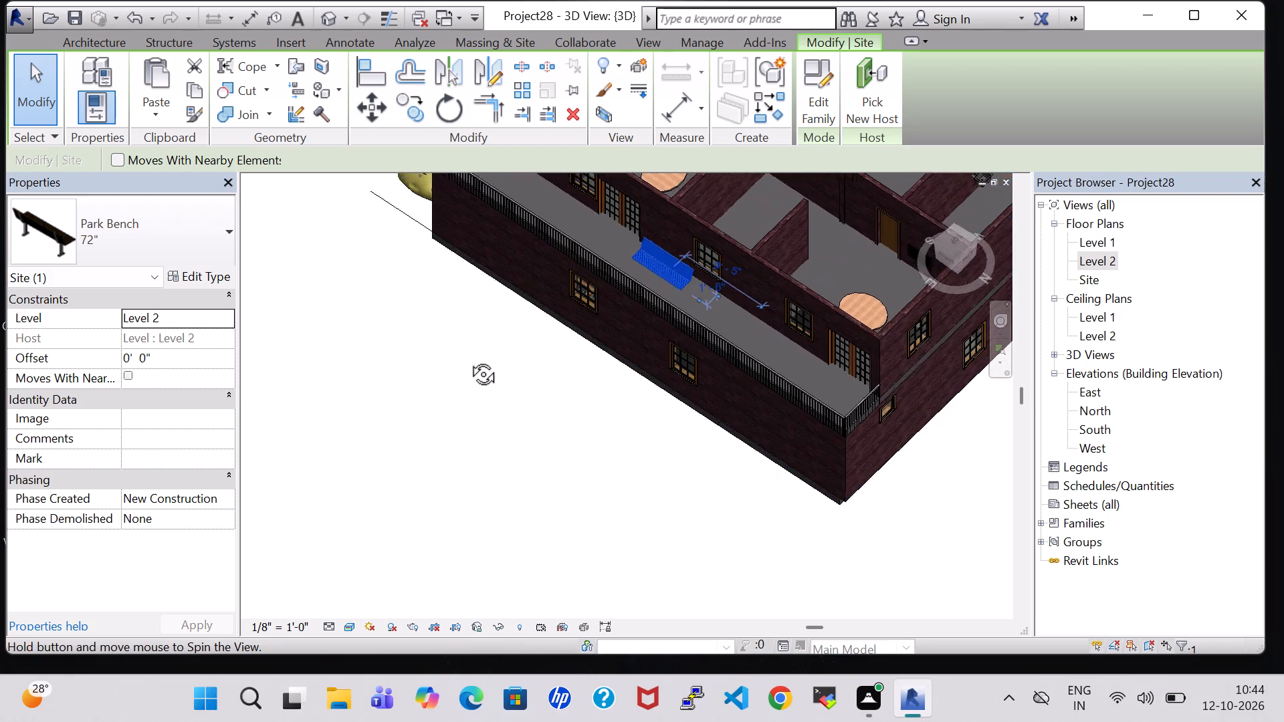
pyautogui.moveTo(468, 359); pyautogui.dragTo(564, 239, button='middle')
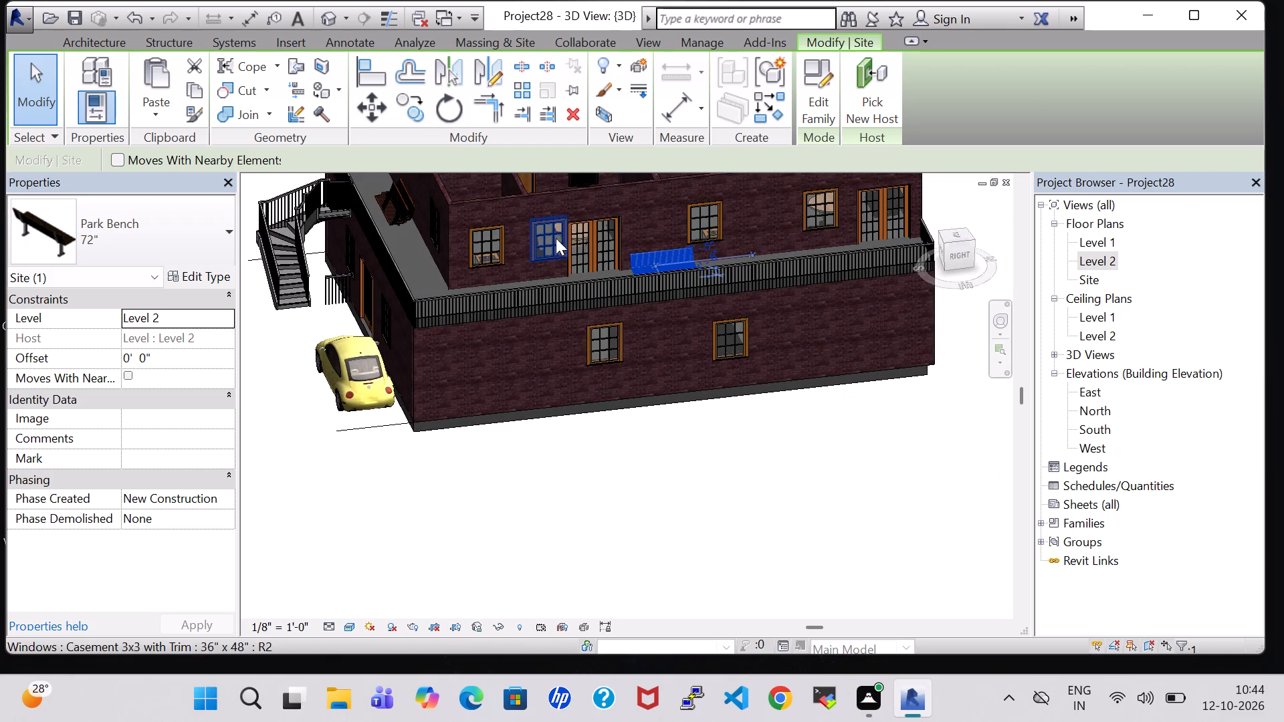
pyautogui.click(397, 213)
pyautogui.press('Delete')
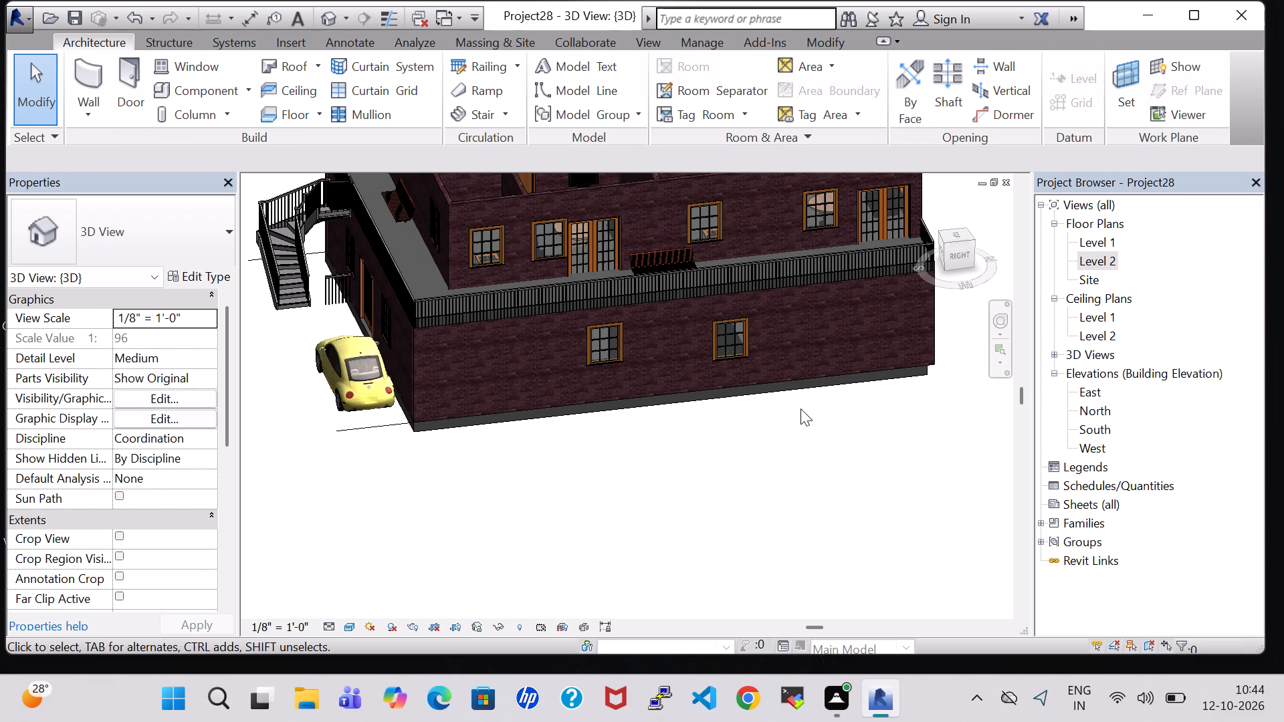
pyautogui.click(795, 443)
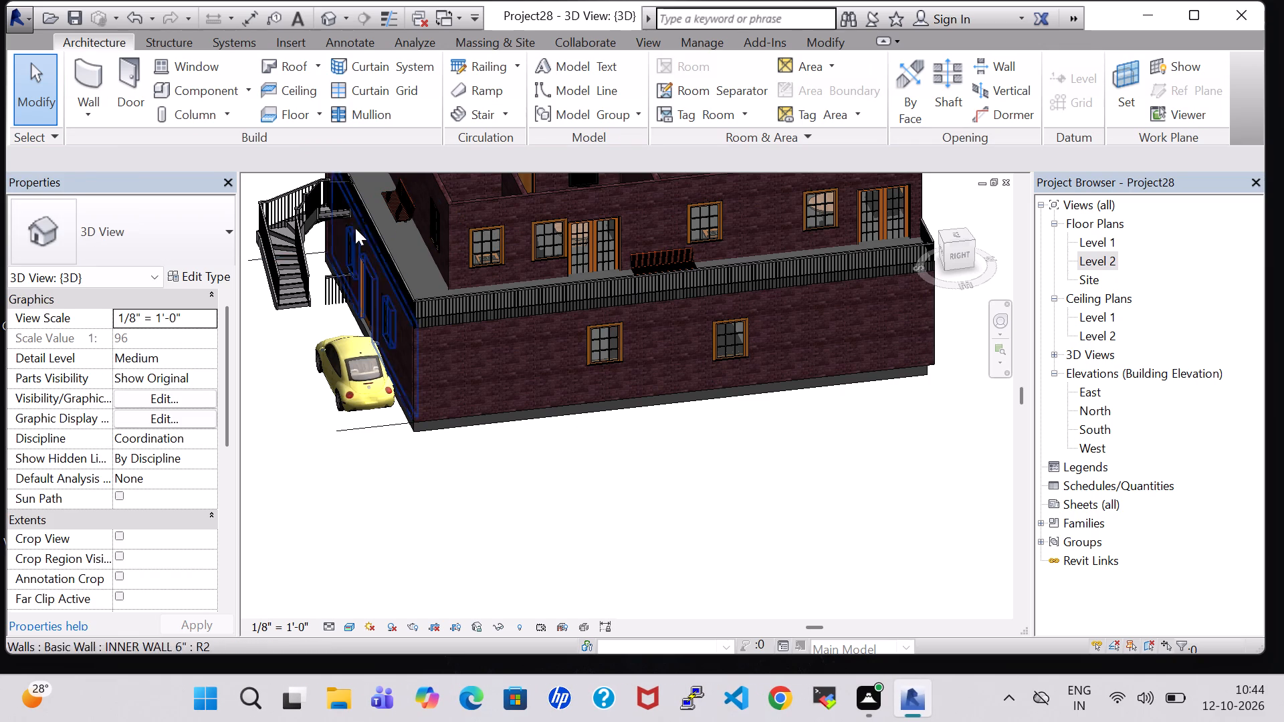
# Save the project.
pyautogui.keyDown('shift'); pyautogui.moveTo(288, 348); pyautogui.dragTo(290, 348, button='middle'); pyautogui.keyUp('shift')
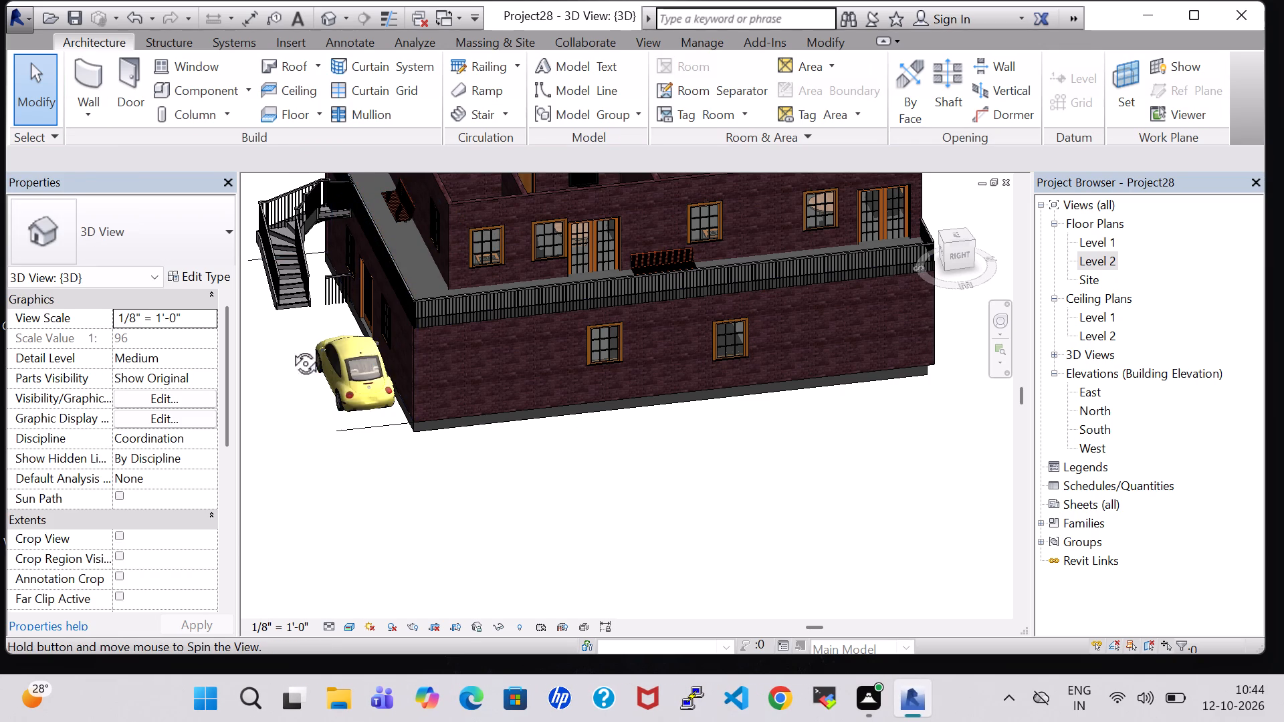
pyautogui.keyDown('shift'); pyautogui.moveTo(290, 348); pyautogui.dragTo(438, 377, button='middle'); pyautogui.keyUp('shift')
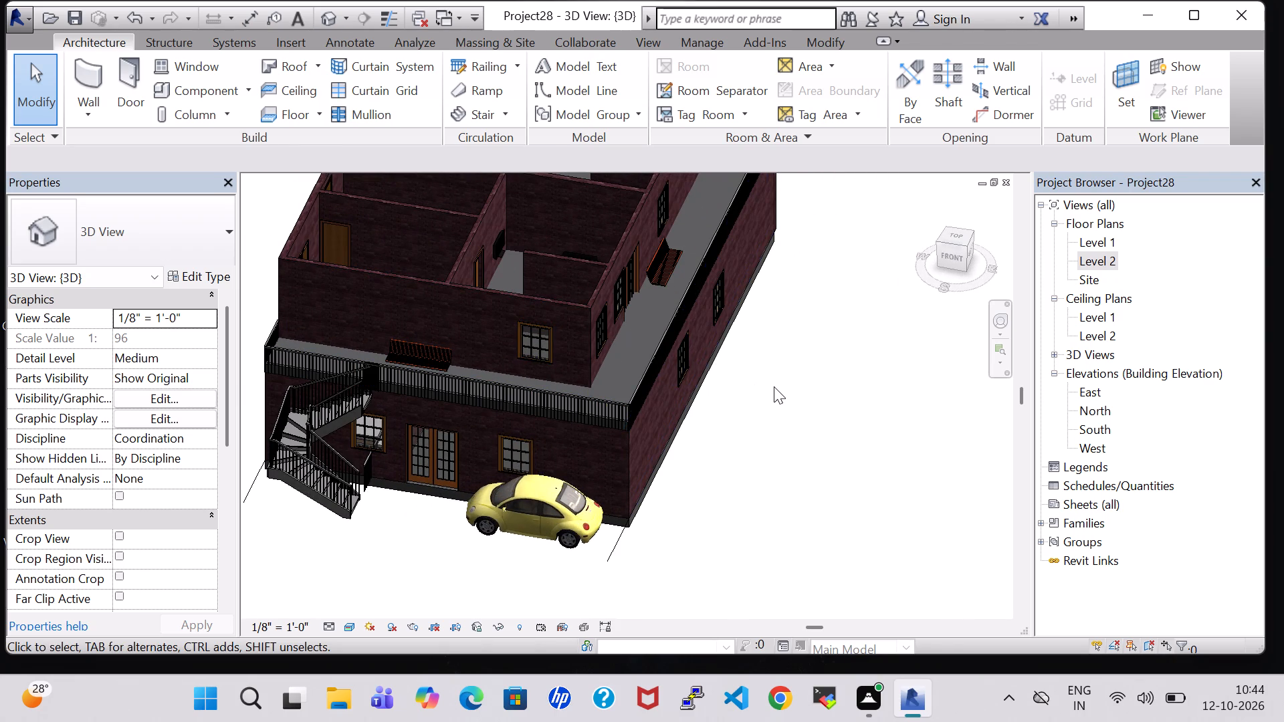
pyautogui.click(774, 386)
pyautogui.scroll(1, 774, 386)
pyautogui.keyDown('shift'); pyautogui.moveTo(774, 386); pyautogui.dragTo(763, 395, button='middle'); pyautogui.keyUp('shift')
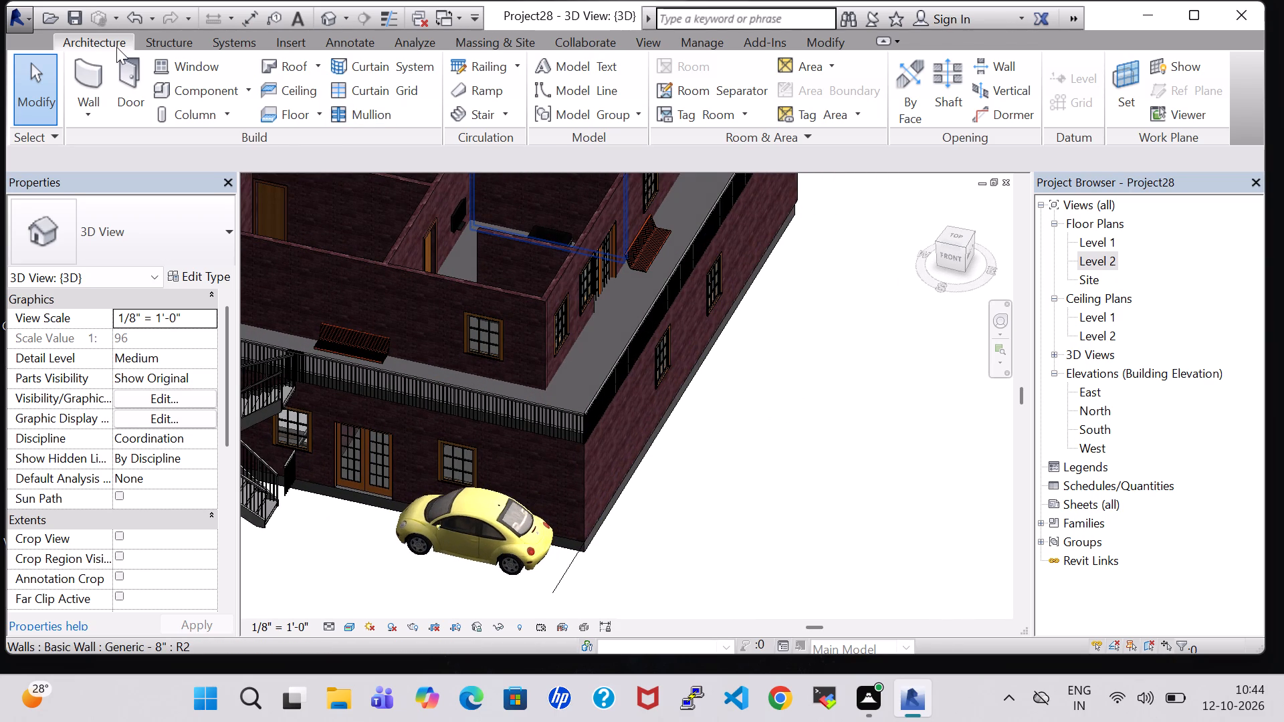
pyautogui.click(70, 17)
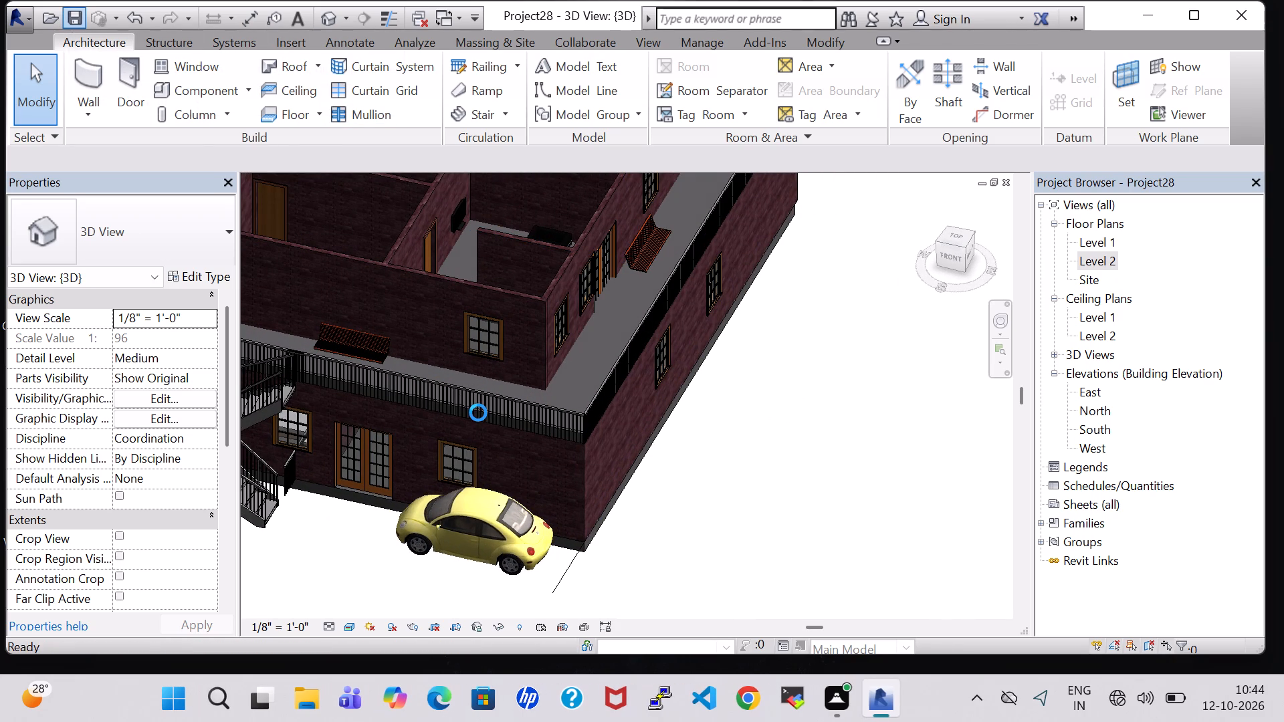
# From the Level 2 plan, start loading a component family and look through the Accessories families in the Site library folder.
pyautogui.scroll(-2, 587, 412)
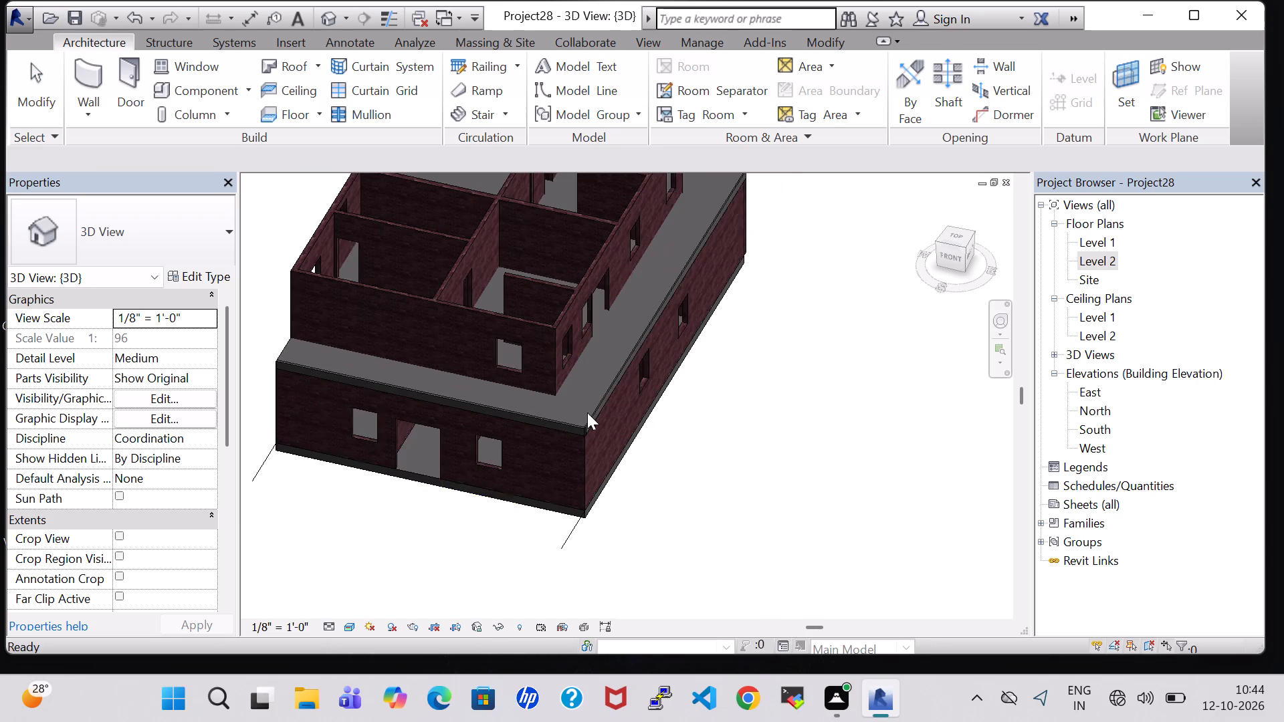
pyautogui.doubleClick(1086, 264)
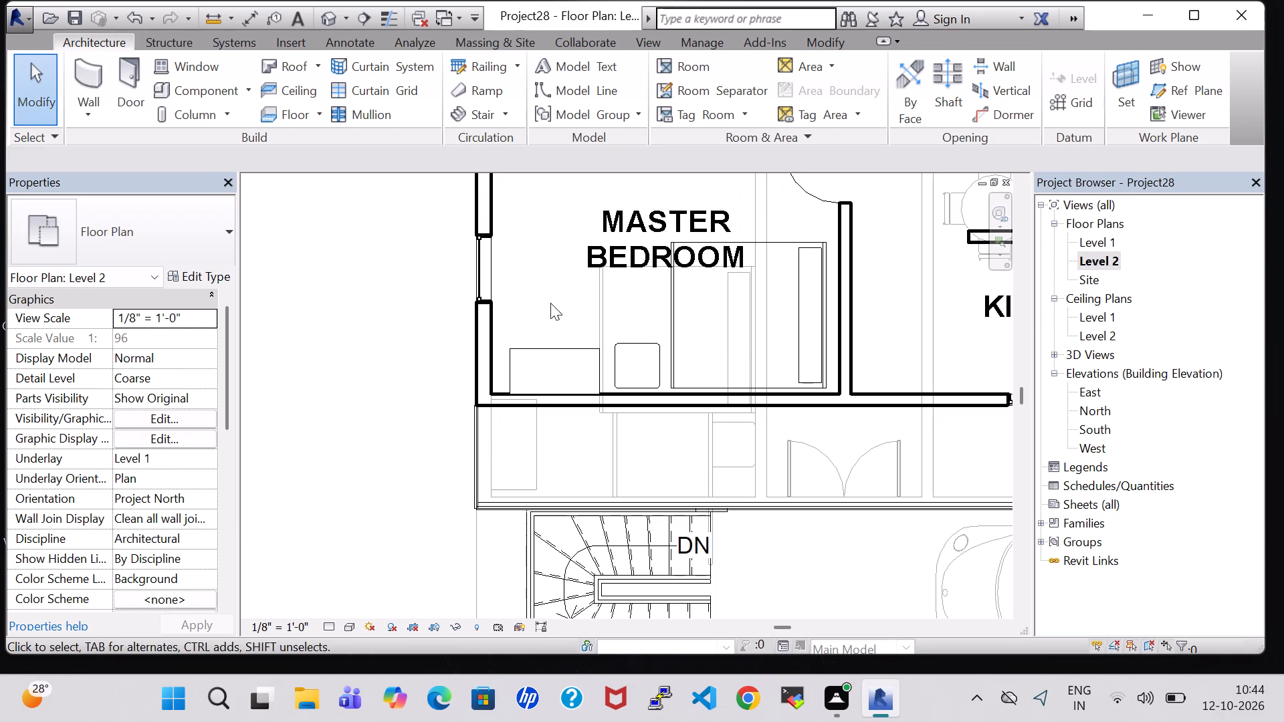
pyautogui.scroll(-7, 588, 356)
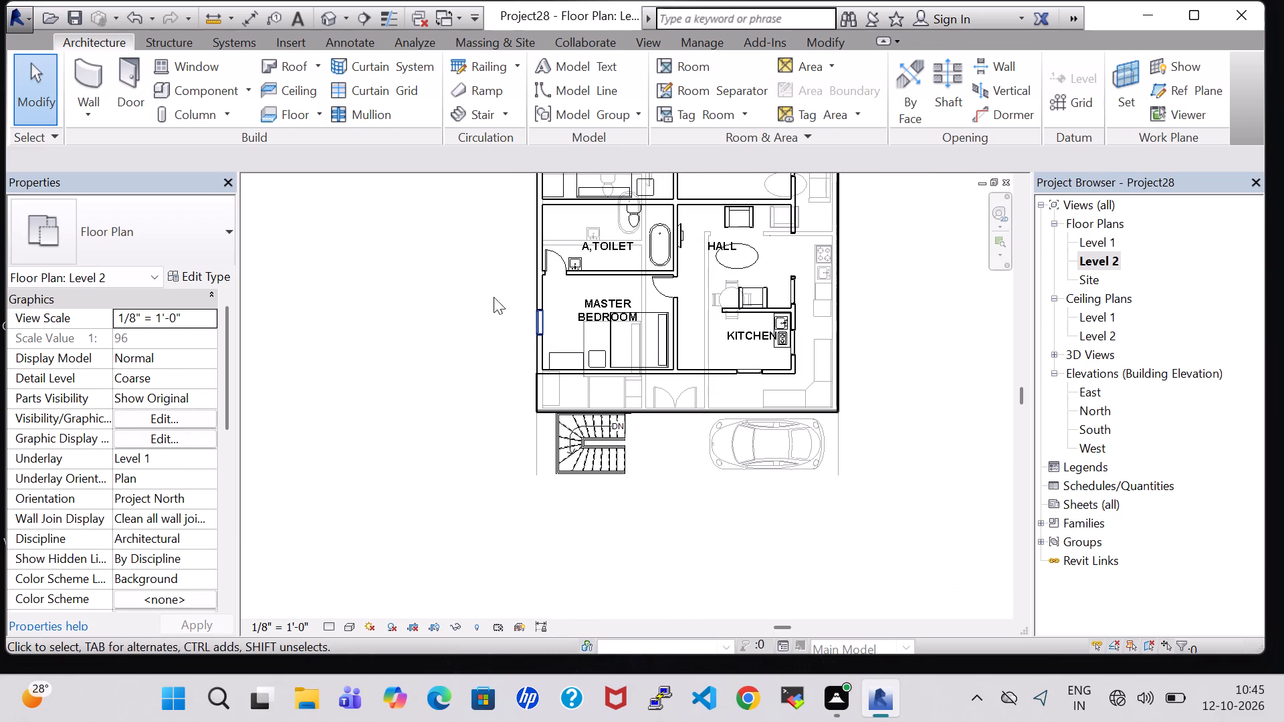
pyautogui.click(182, 84)
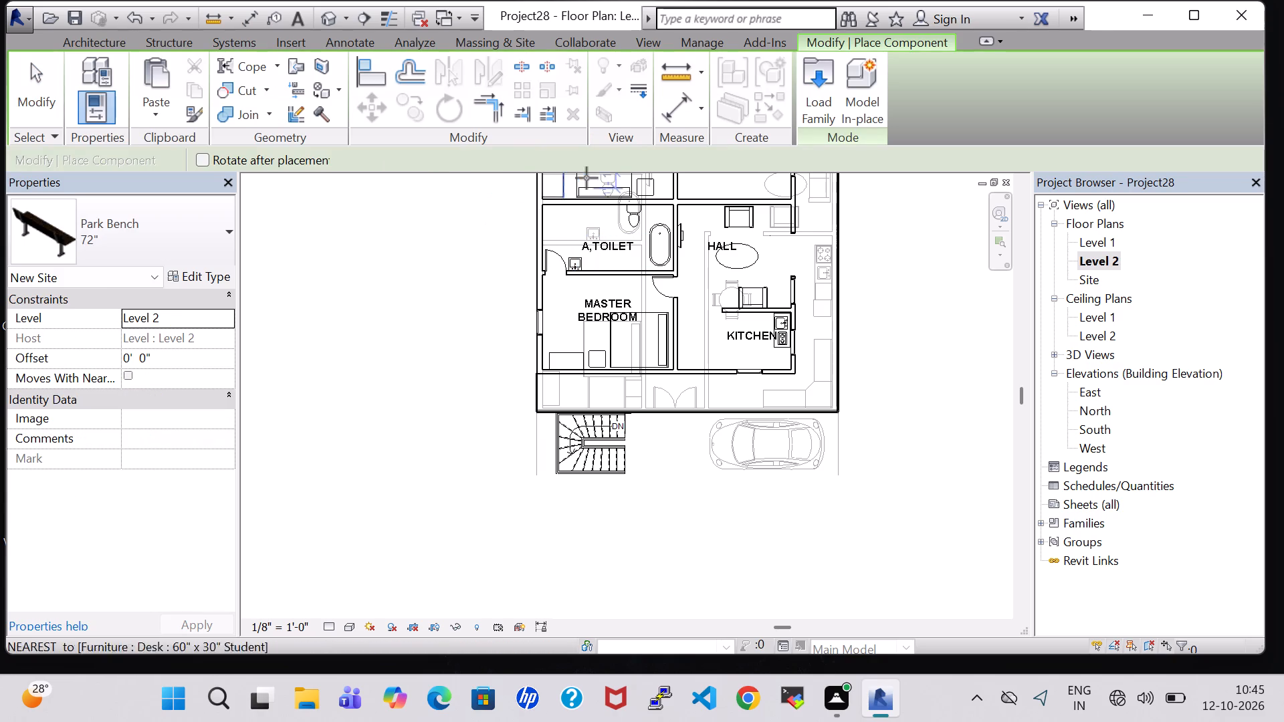
pyautogui.click(833, 73)
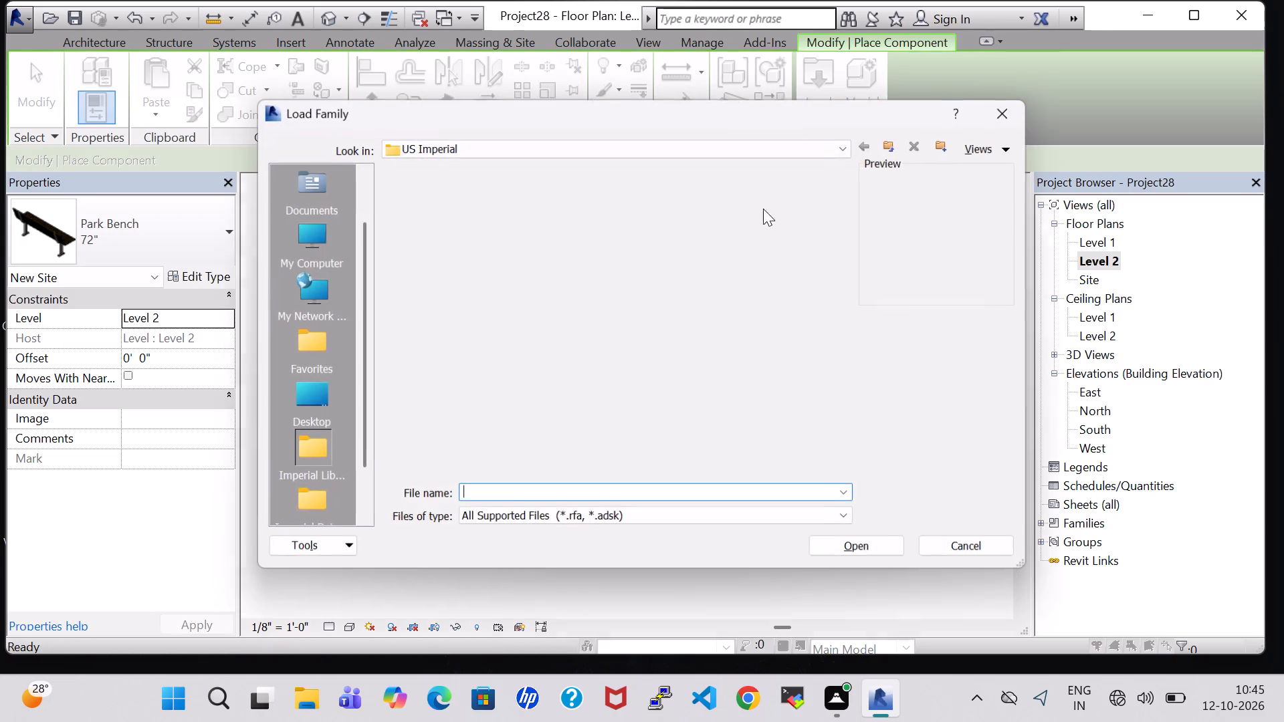
pyautogui.click(512, 454)
pyautogui.press('s')
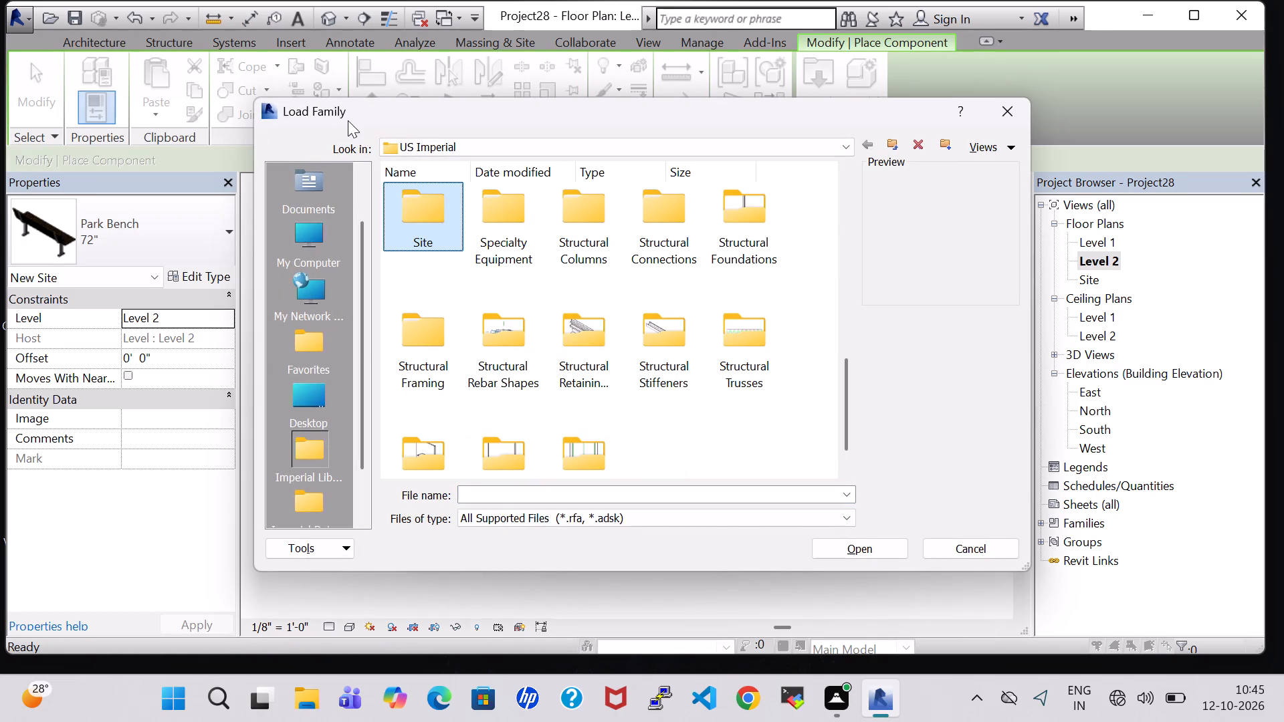
pyautogui.doubleClick(422, 193)
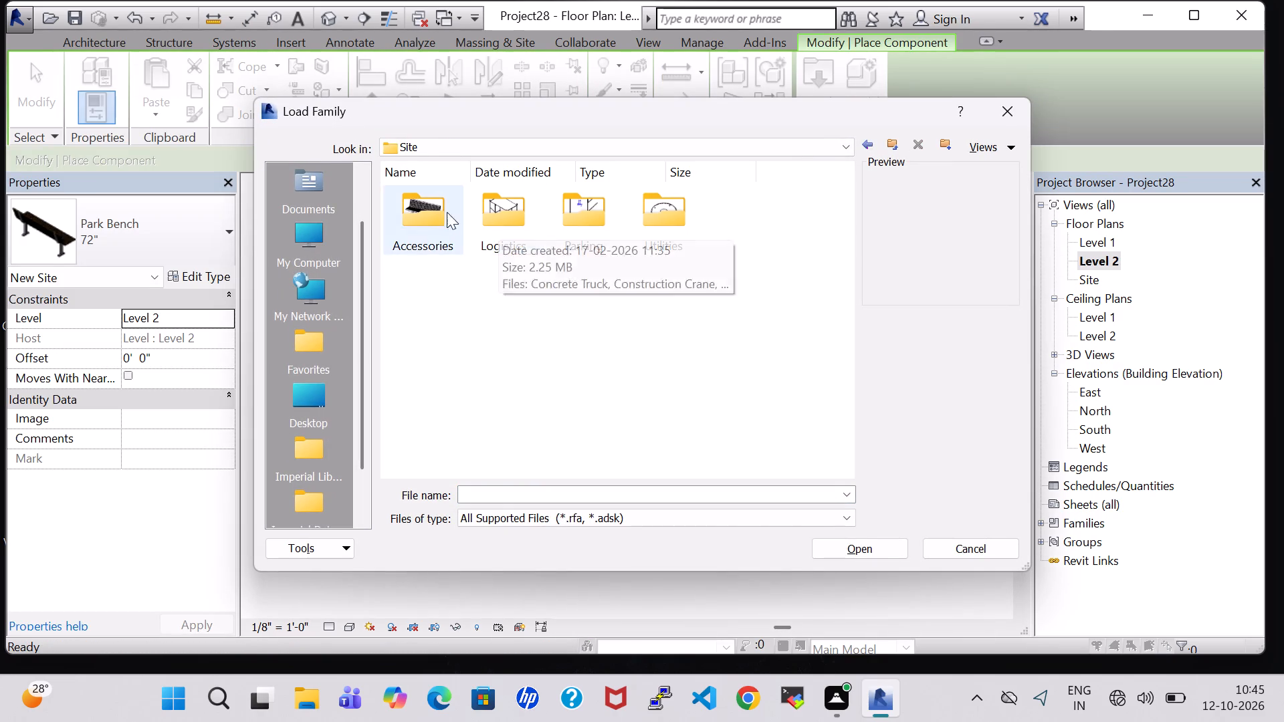
pyautogui.doubleClick(427, 213)
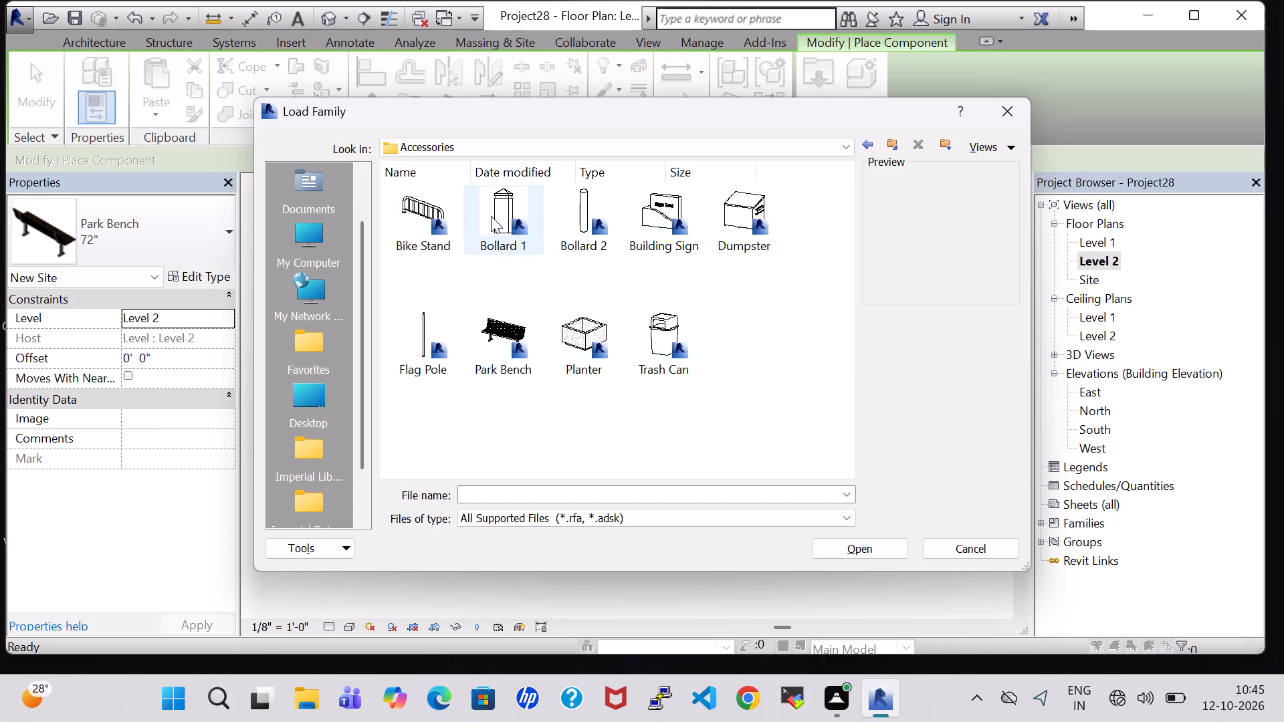
pyautogui.click(865, 142)
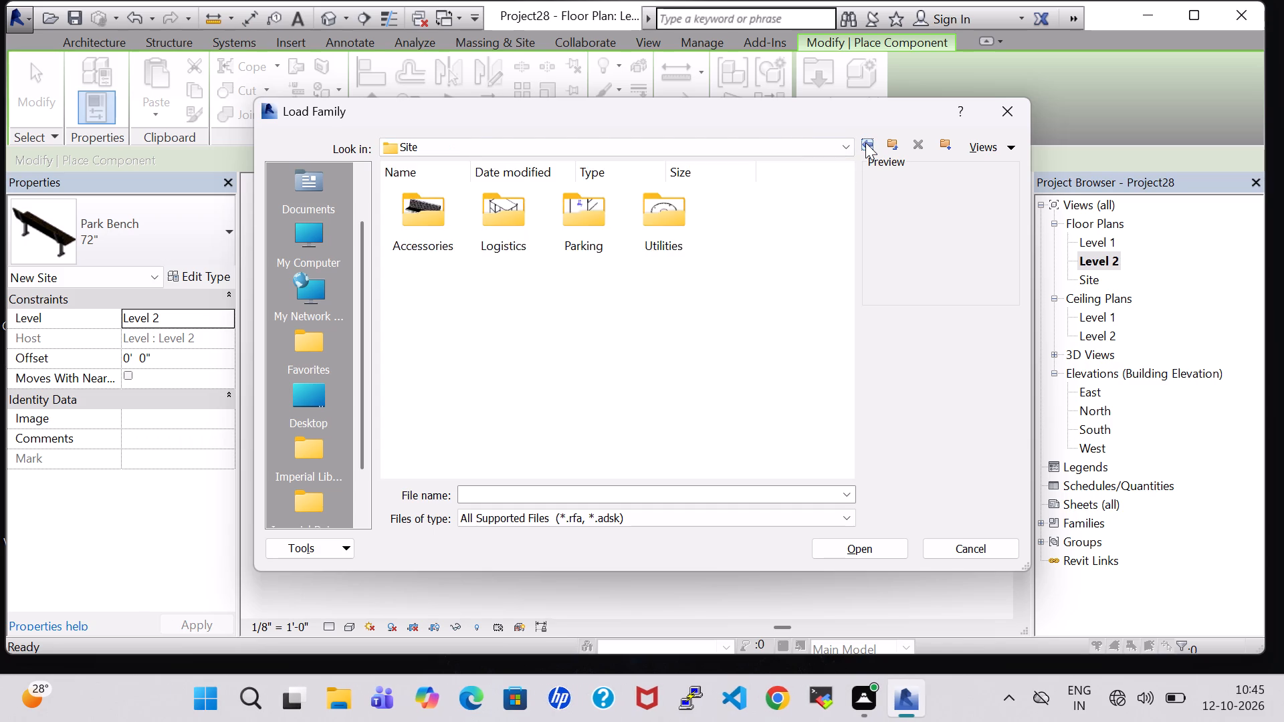
# Load the RPC Tree - Conifer family from the US Imperial library's Planting folder.
pyautogui.click(865, 142)
pyautogui.click(588, 355)
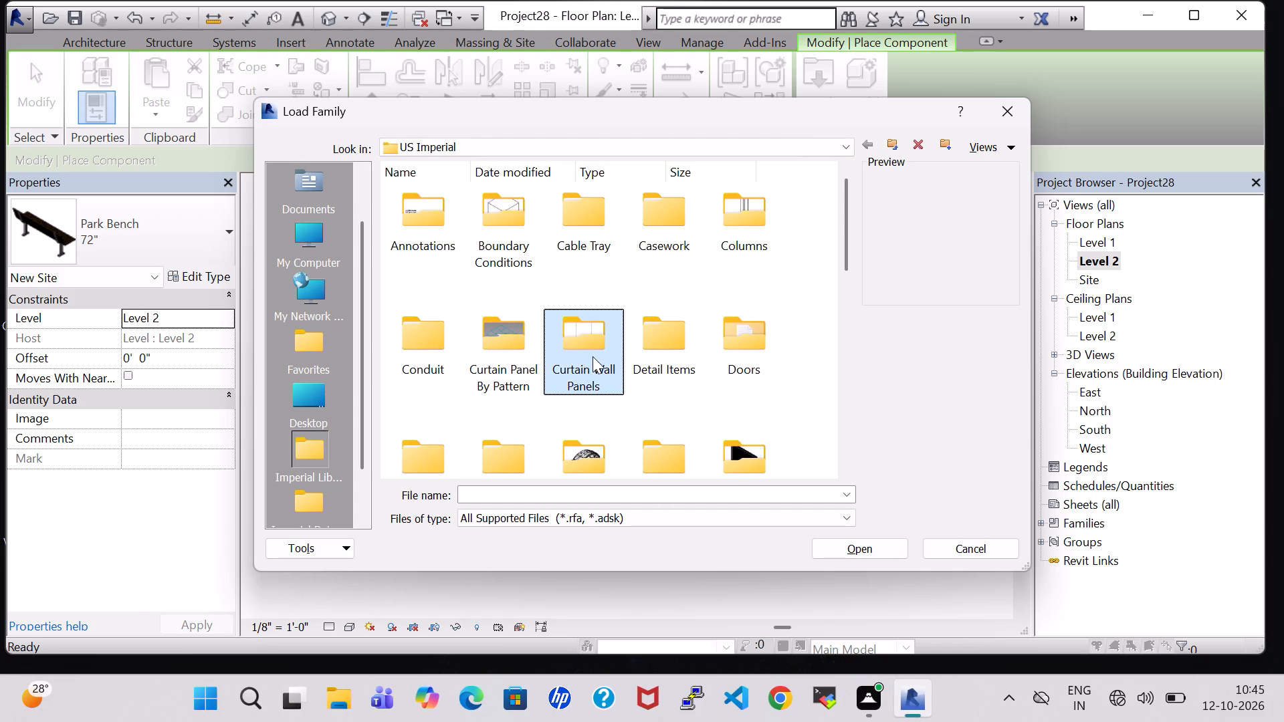
pyautogui.press('p')
pyautogui.doubleClick(538, 230)
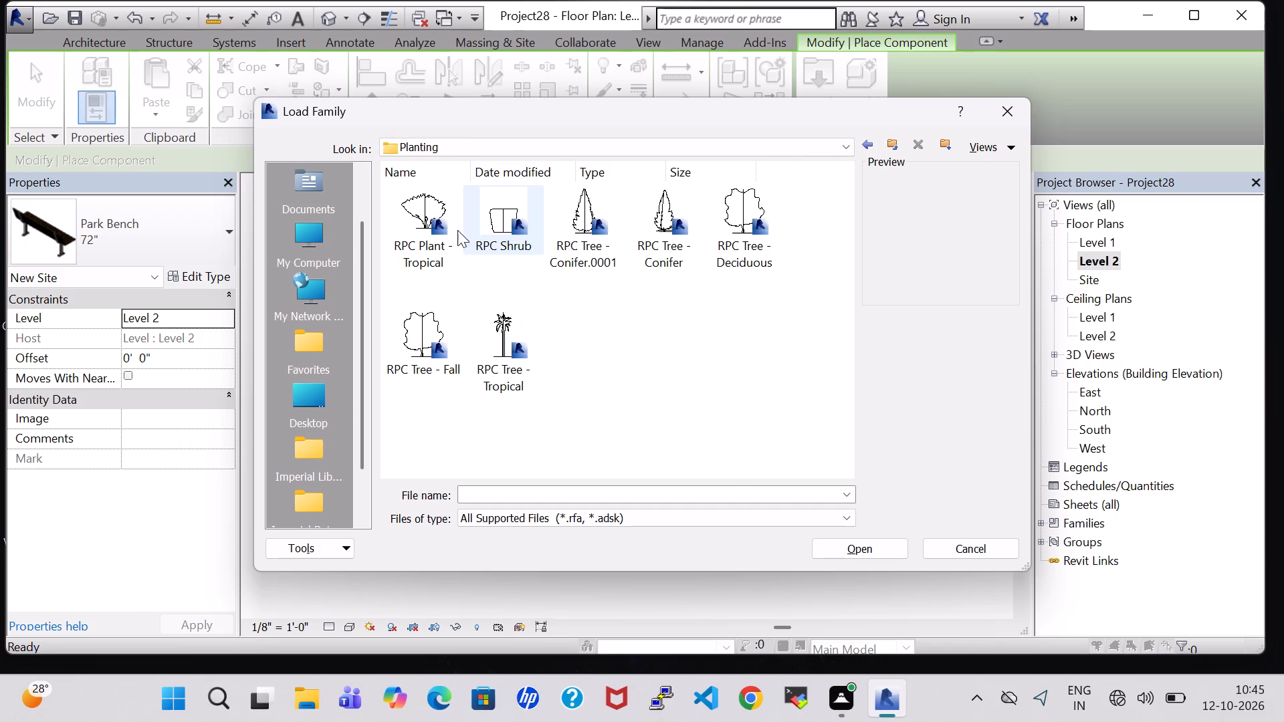
pyautogui.click(570, 227)
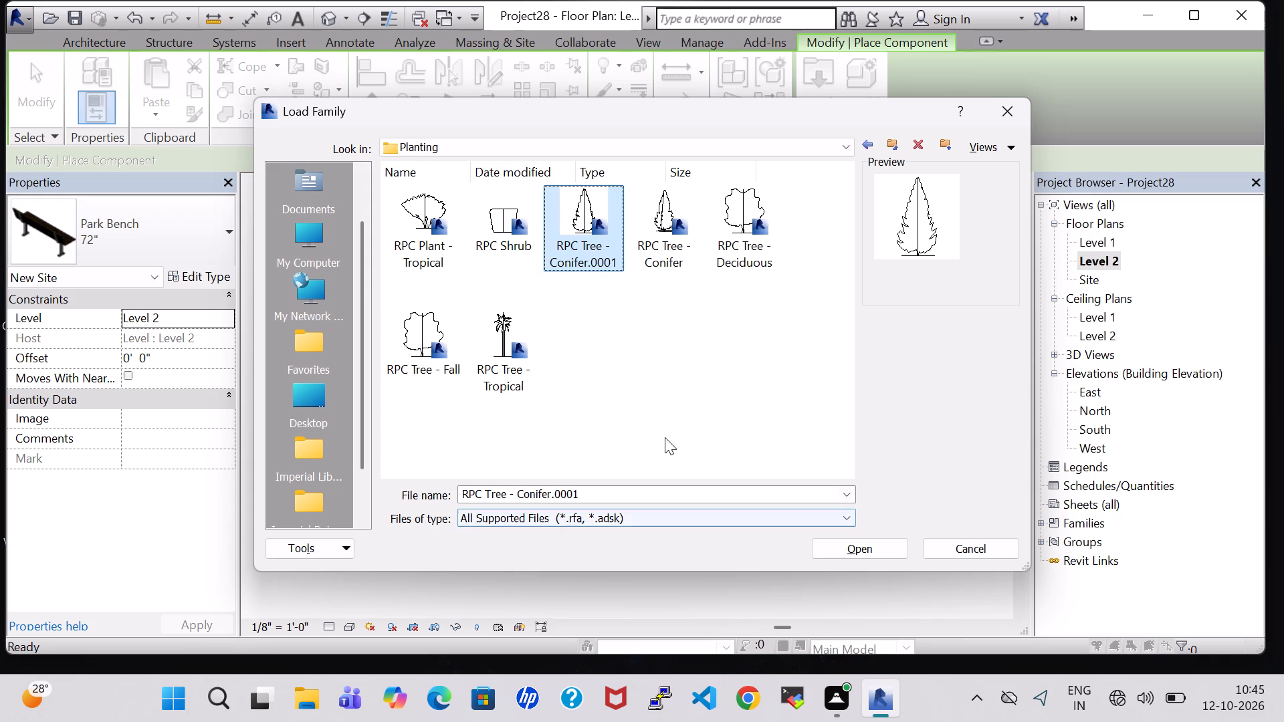
pyautogui.click(675, 250)
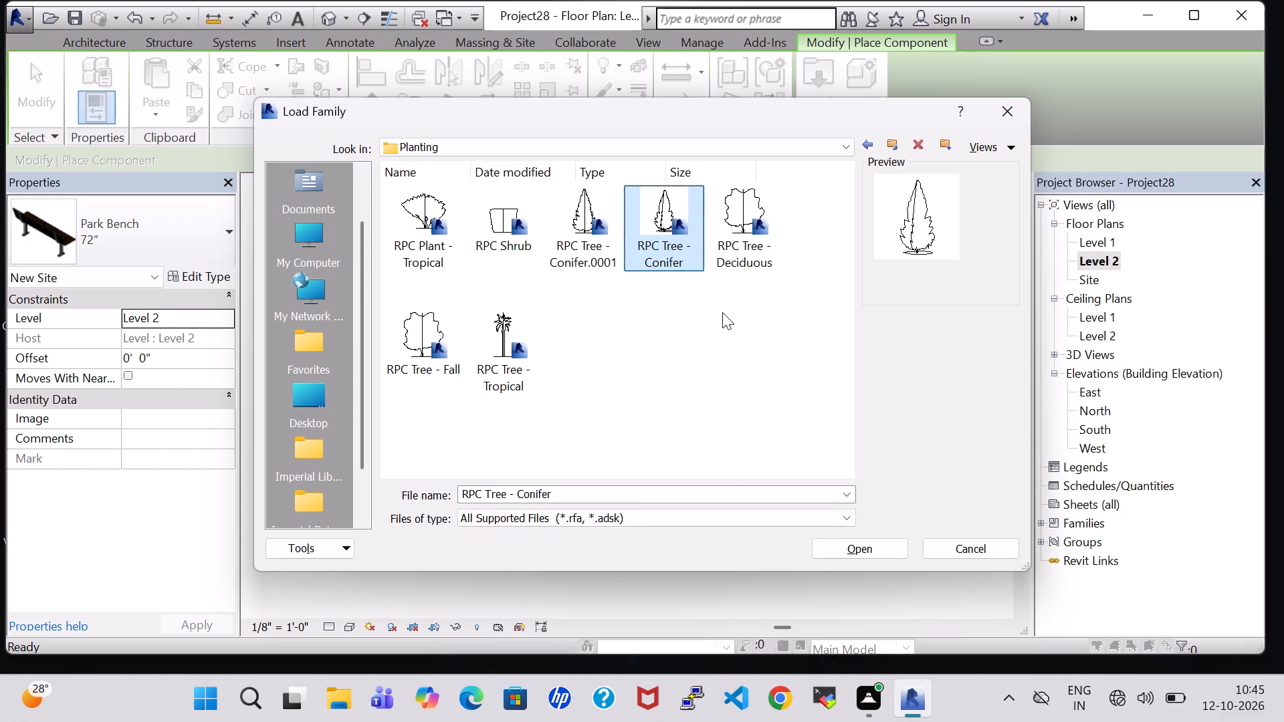
pyautogui.click(867, 554)
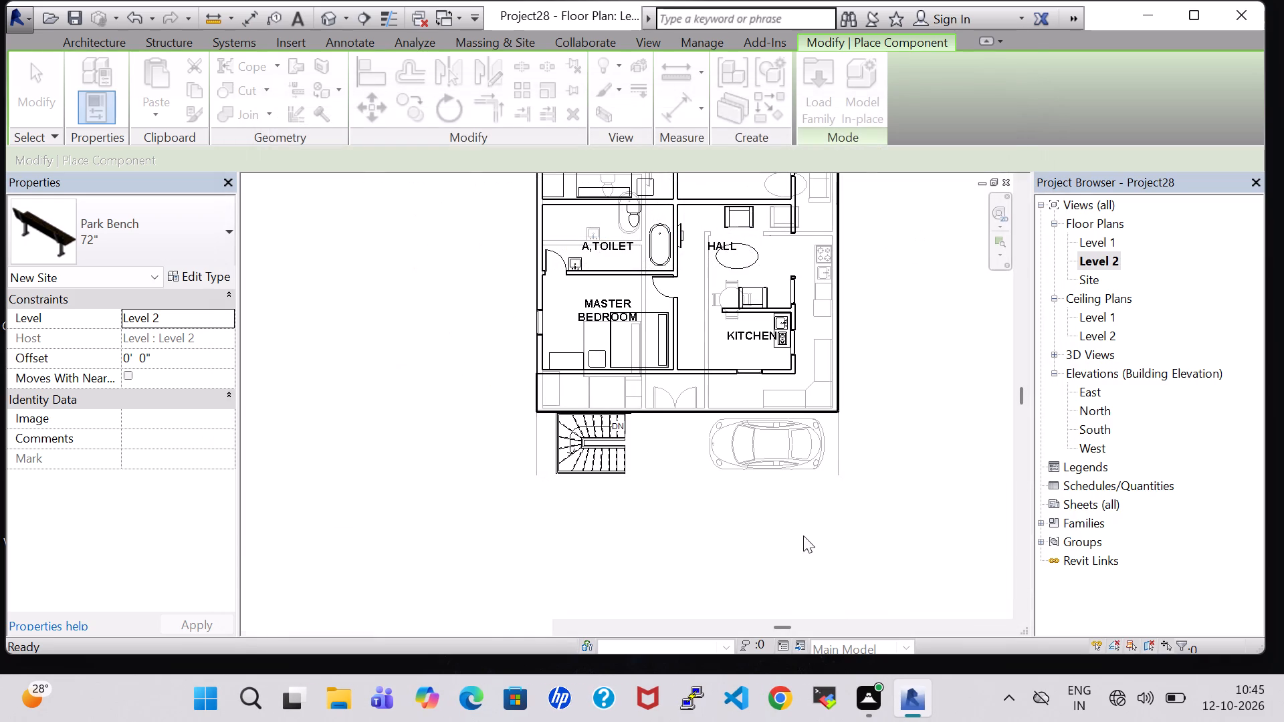
# Place three Chinese Juniper - 7' conifers on the Level 2 balcony: at both corners of the staircase end and the side balcony's far end.
pyautogui.click(566, 389)
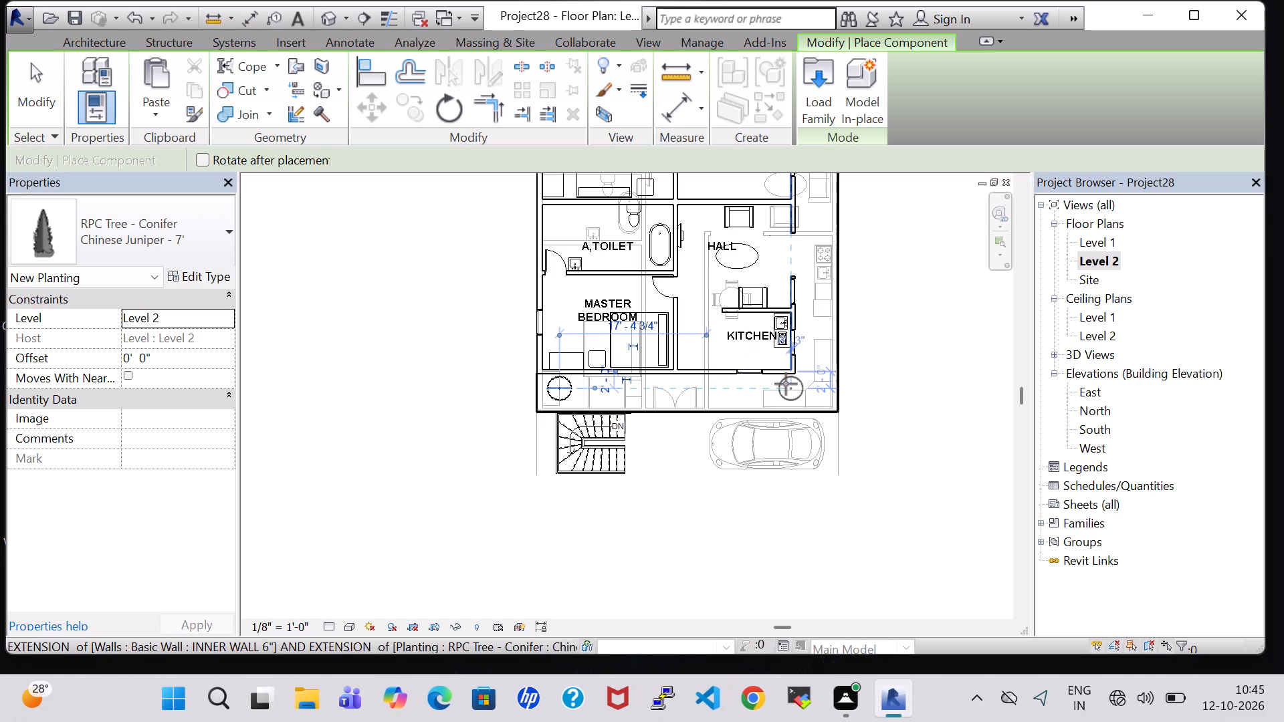
pyautogui.scroll(3, 813, 394)
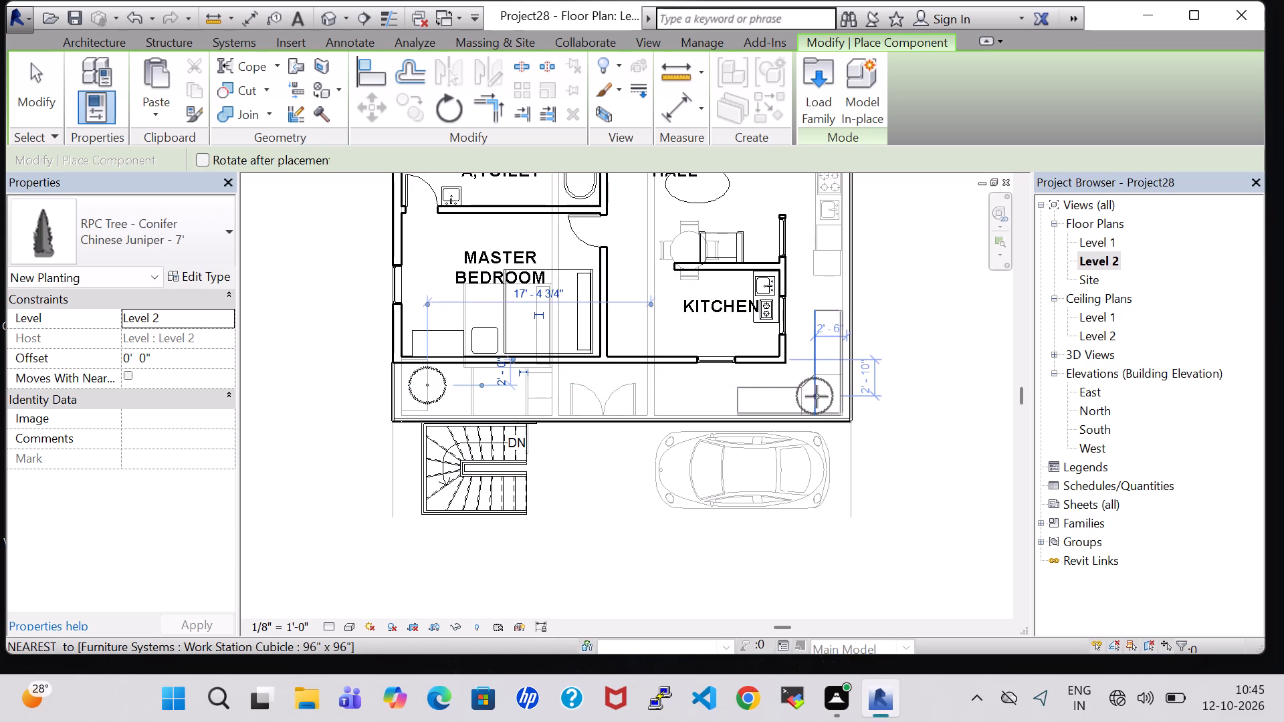
pyautogui.click(819, 395)
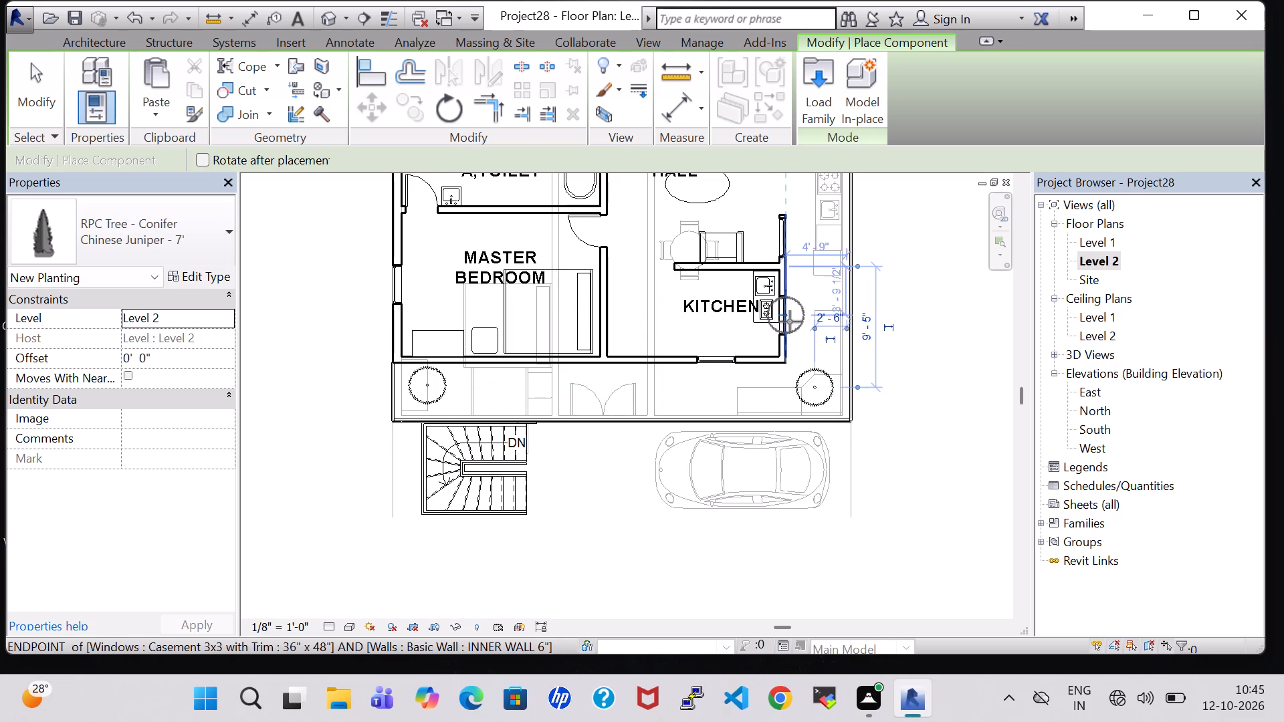
pyautogui.scroll(-1, 790, 322)
pyautogui.moveTo(790, 322); pyautogui.dragTo(554, 531, button='middle')
pyautogui.moveTo(573, 326); pyautogui.dragTo(573, 343, button='middle')
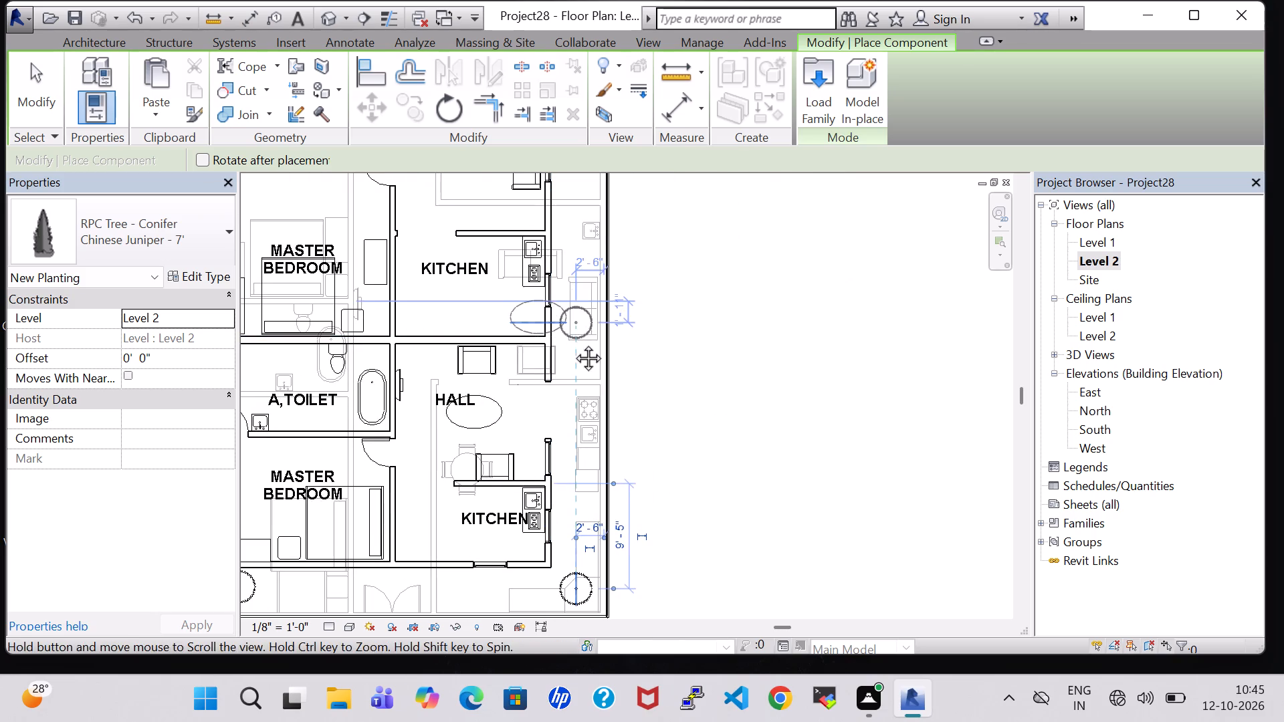
pyautogui.moveTo(573, 343); pyautogui.dragTo(573, 483, button='middle')
pyautogui.scroll(1, 573, 483)
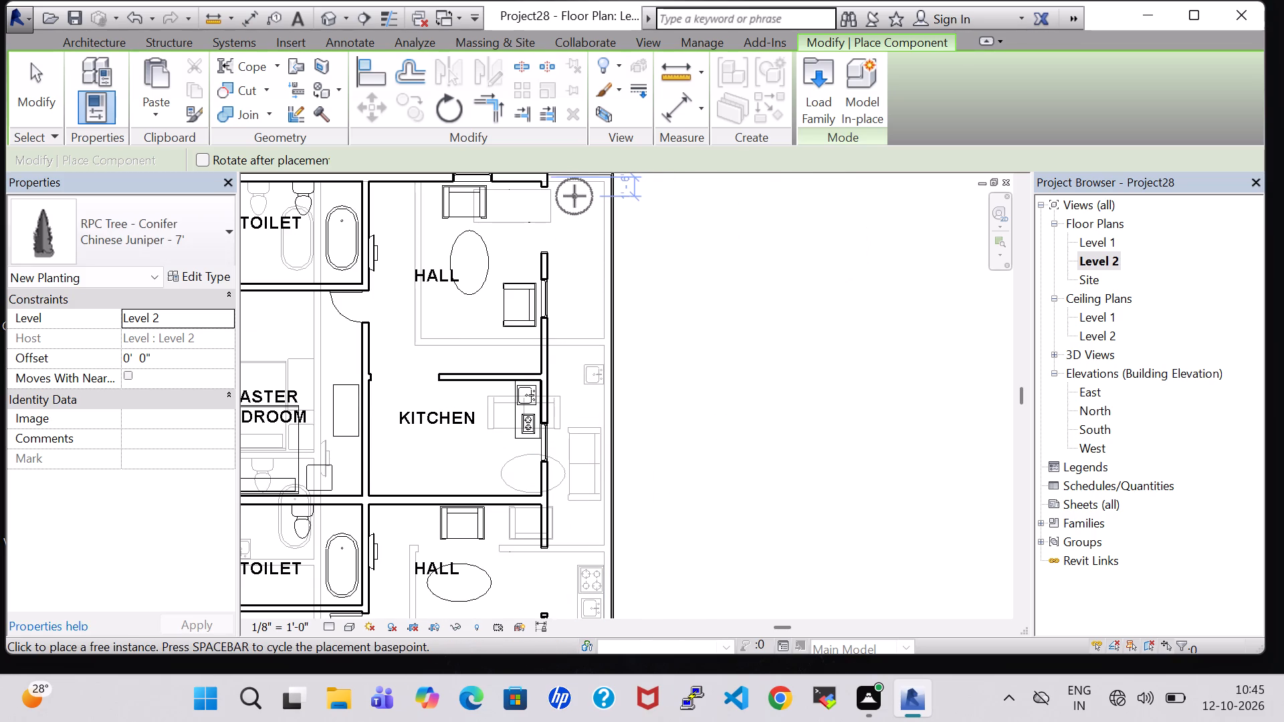
pyautogui.click(584, 198)
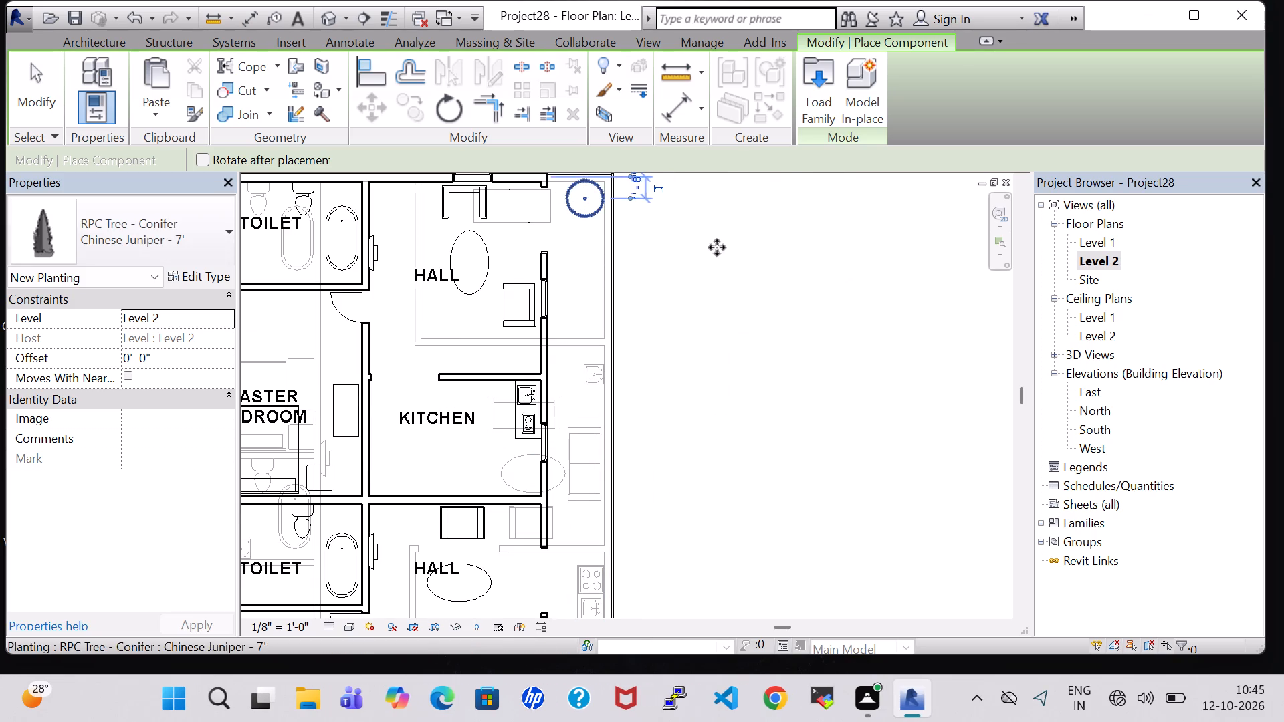
pyautogui.press('Escape')
pyautogui.press('Escape')
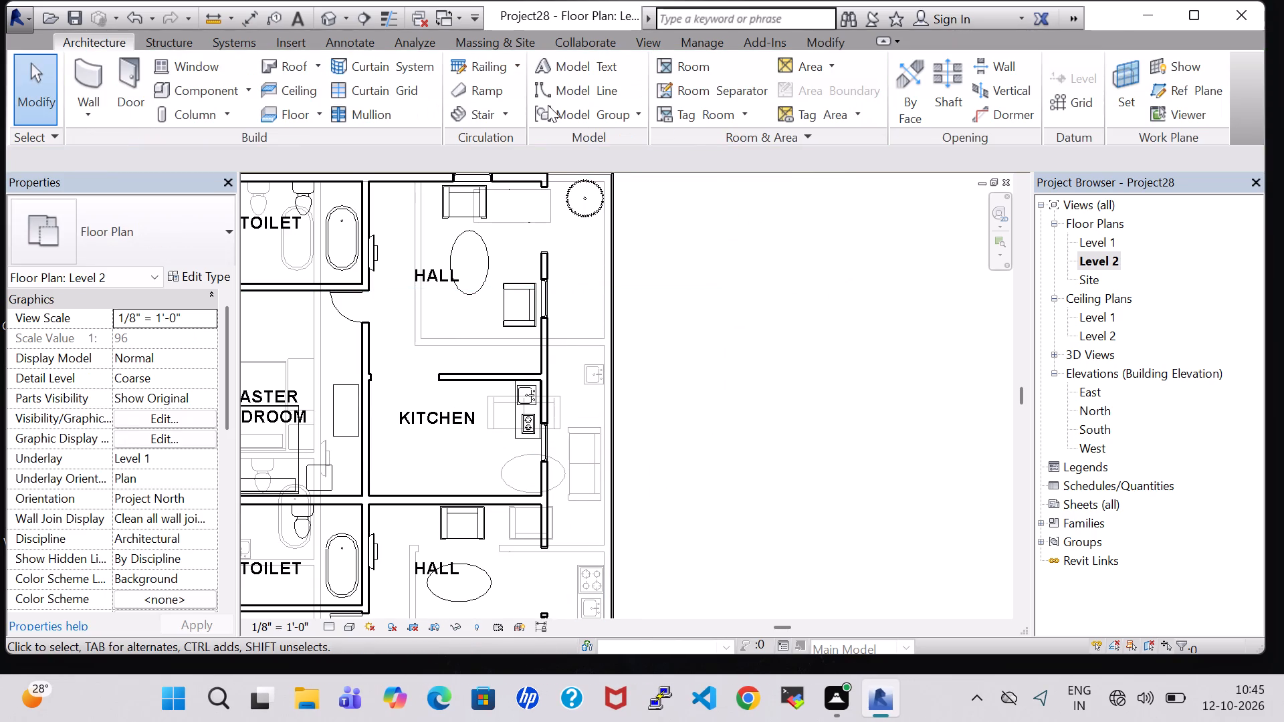
# In the 3D view, create a similar Chinese Juniper - 7' on the side balcony, between the two windows beyond the bench.
pyautogui.click(320, 16)
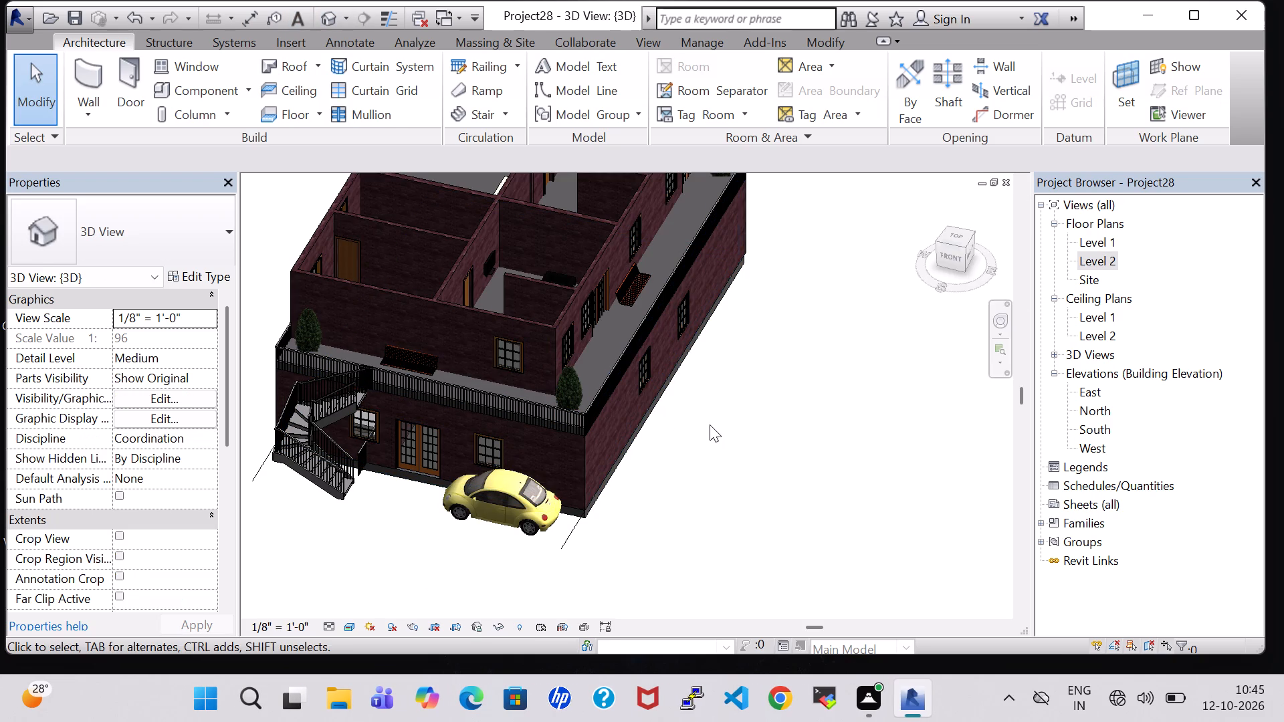
pyautogui.keyDown('shift'); pyautogui.moveTo(712, 427); pyautogui.dragTo(556, 492, button='middle'); pyautogui.keyUp('shift')
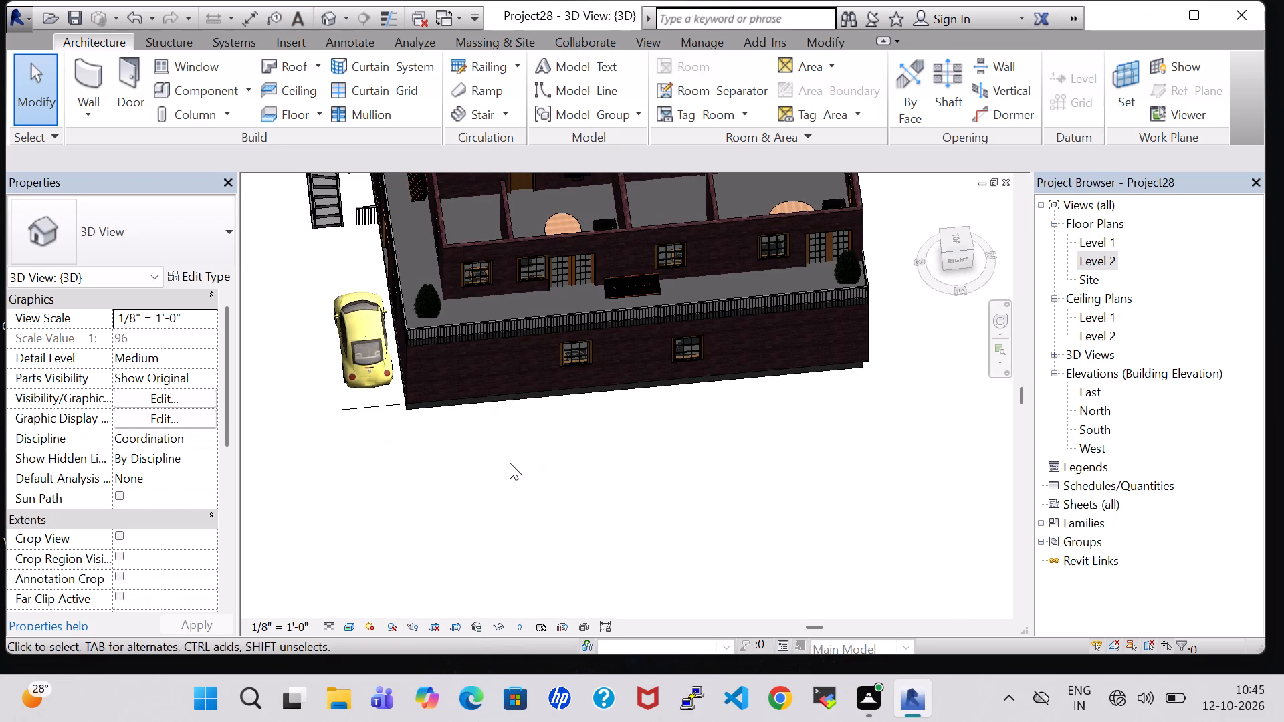
pyautogui.moveTo(695, 467); pyautogui.dragTo(681, 580, button='middle')
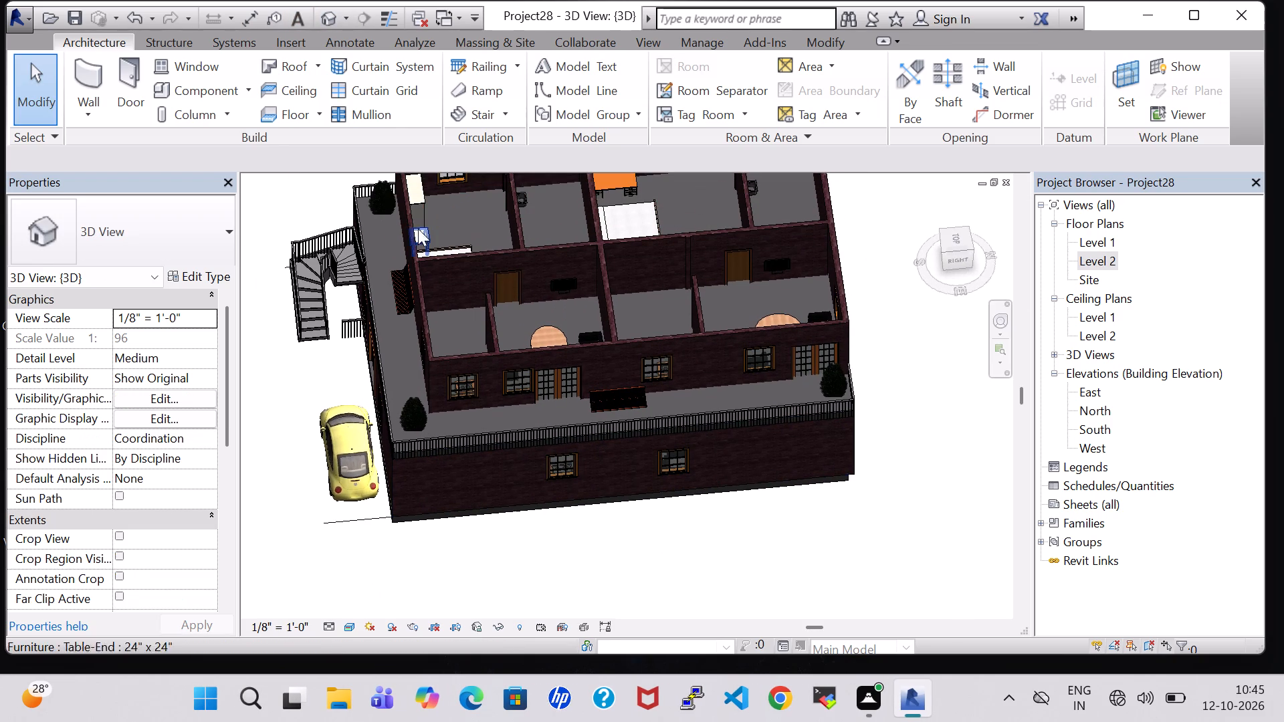
pyautogui.click(375, 205)
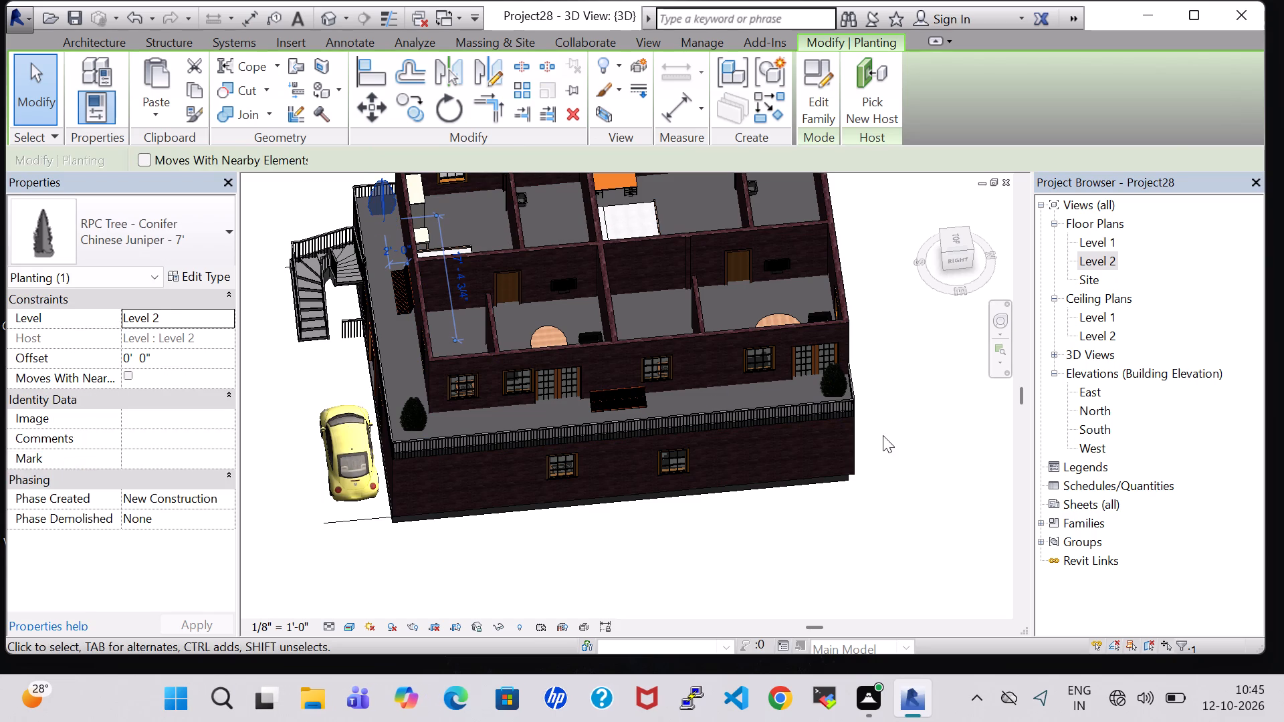
pyautogui.click(883, 435)
pyautogui.click(422, 410)
pyautogui.scroll(1, 422, 410)
pyautogui.rightClick(422, 410)
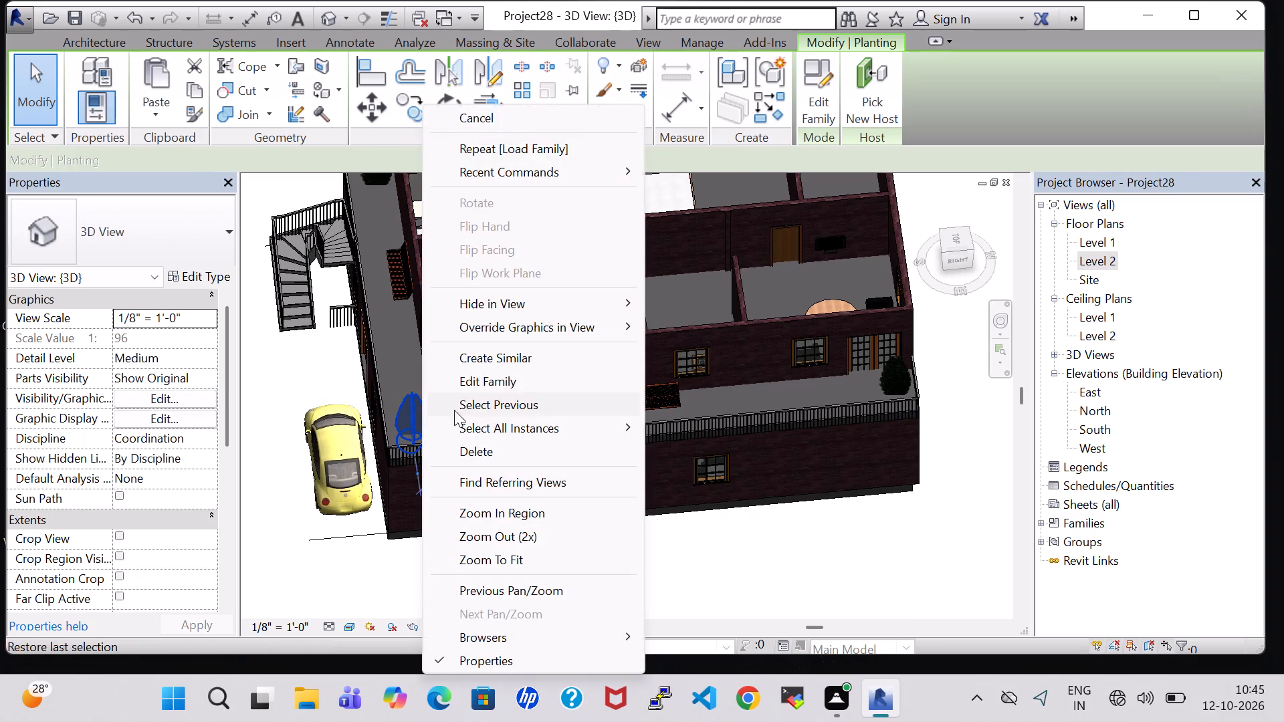
pyautogui.click(558, 363)
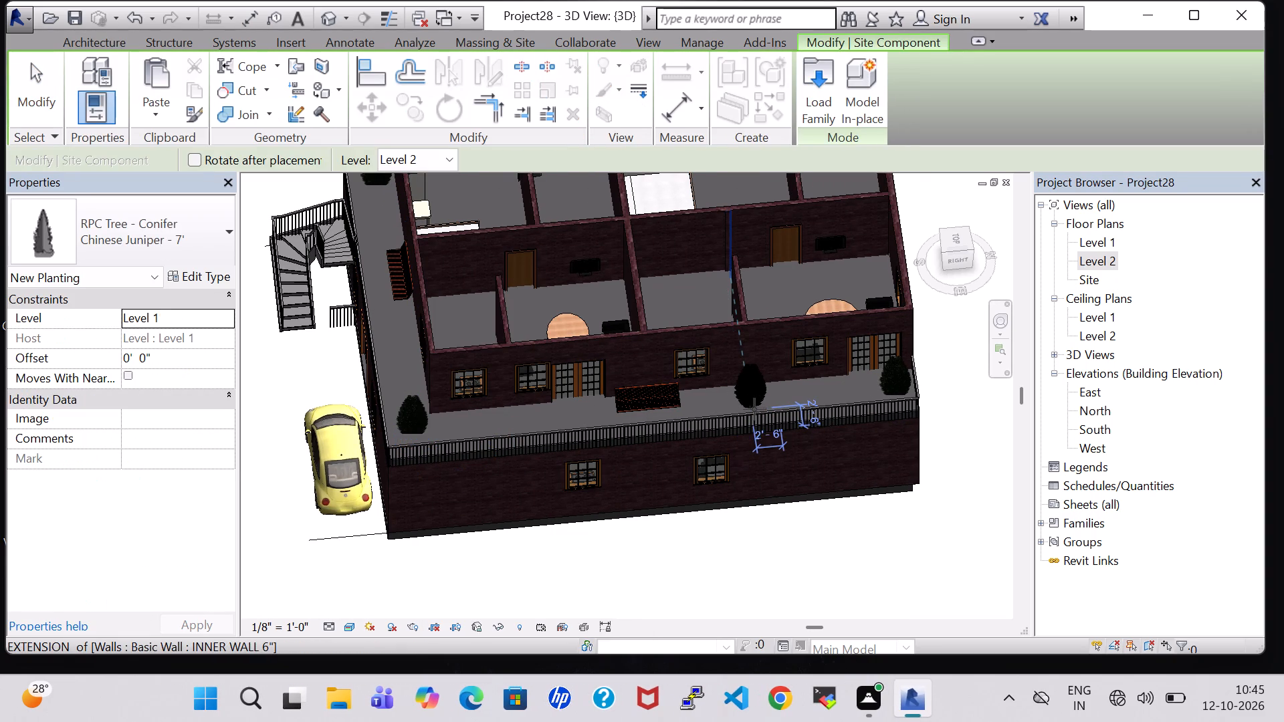
pyautogui.scroll(2, 754, 409)
pyautogui.click(752, 397)
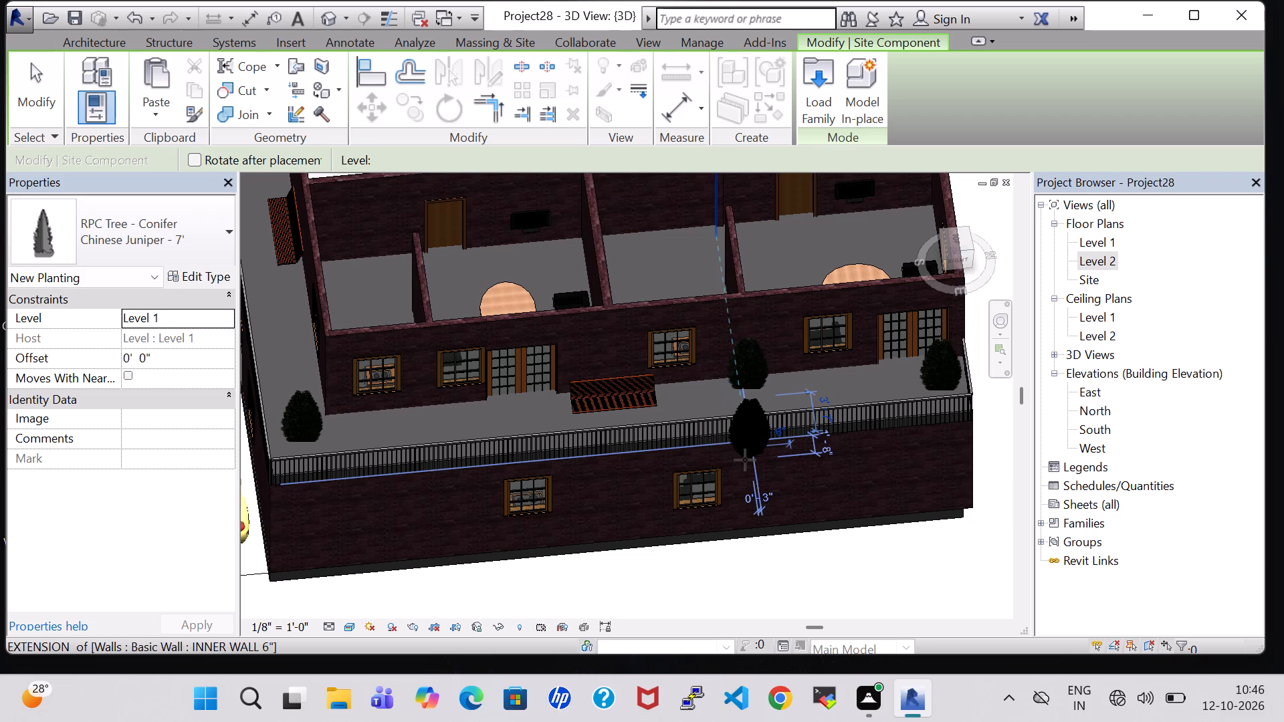
pyautogui.press('Escape')
pyautogui.press('Escape')
pyautogui.press('Escape')
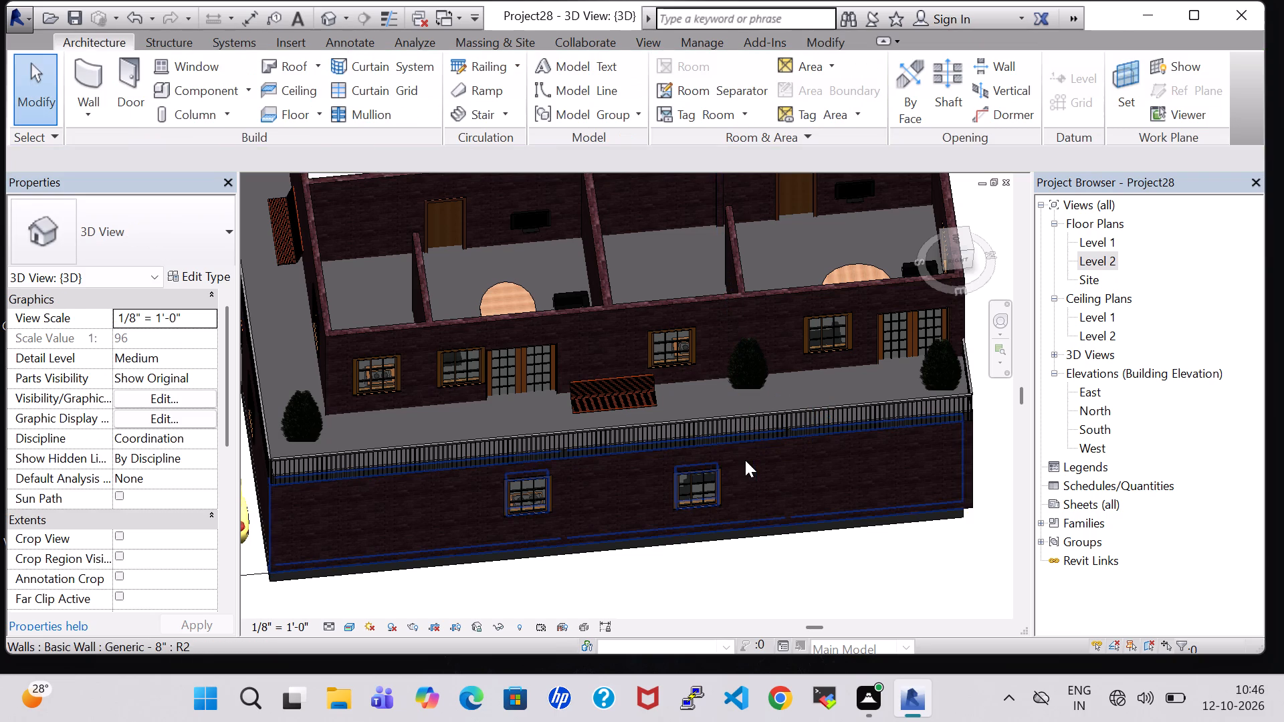
pyautogui.scroll(-2, 793, 529)
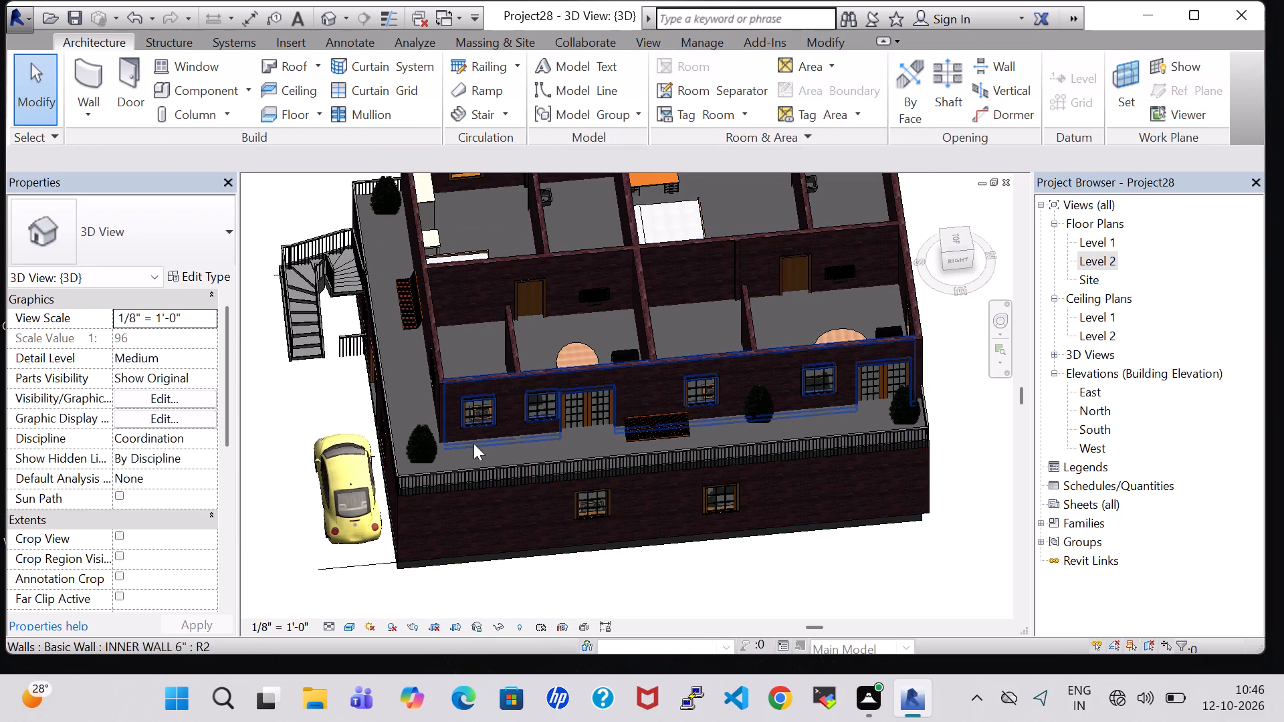
# Nudge the Chinese Juniper at the balcony corner above the car outward, closer to the railing corner.
pyautogui.click(434, 442)
pyautogui.press('Down')
pyautogui.press('Down')
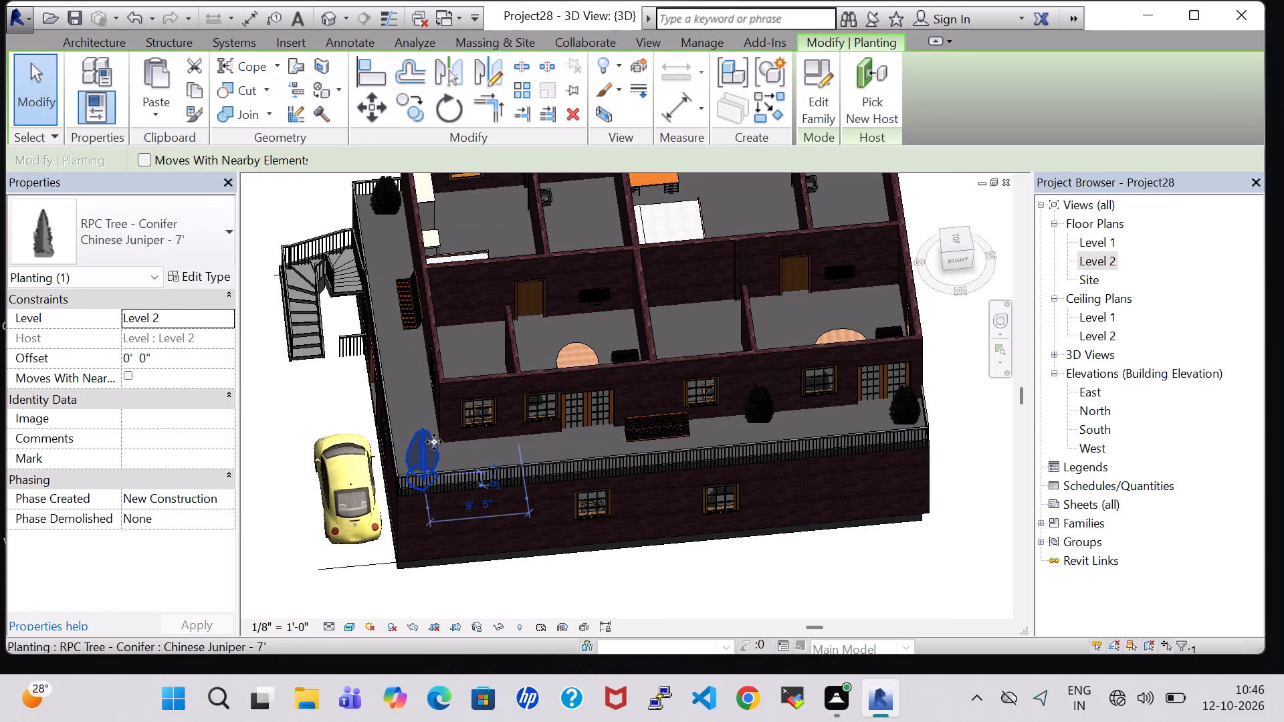
pyautogui.press('Down')
pyautogui.press('Left')
pyautogui.press('Left')
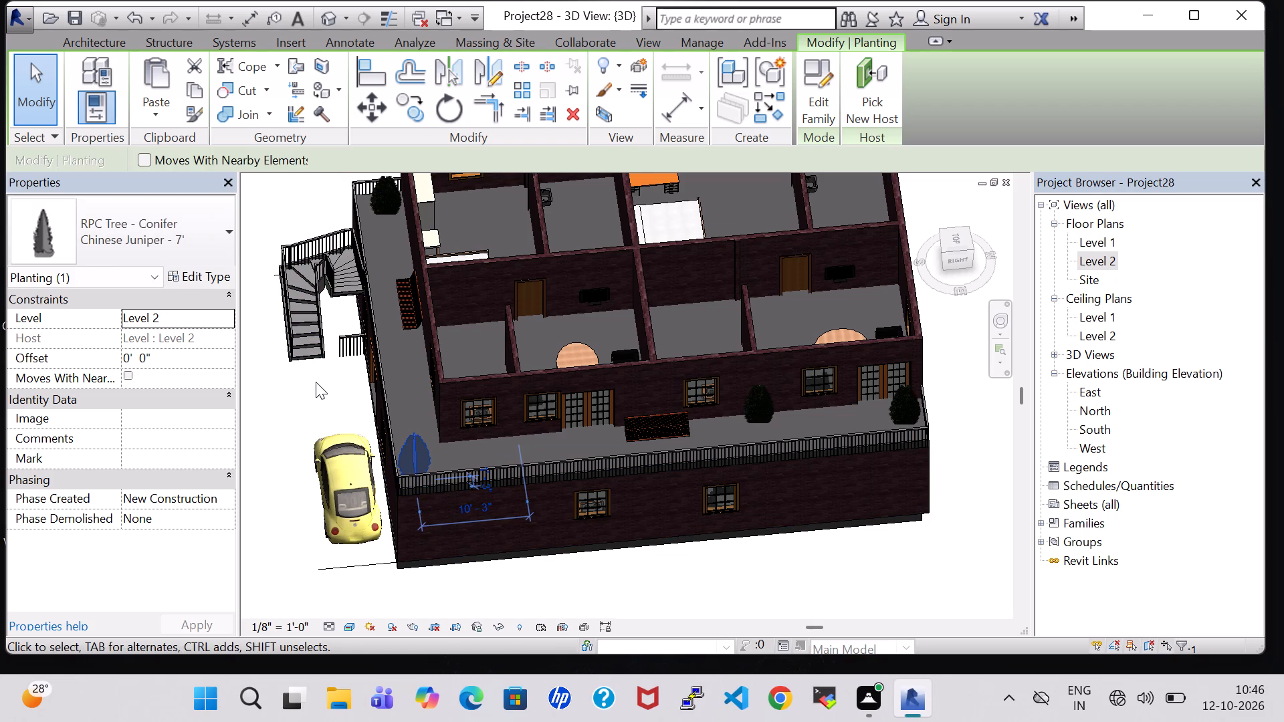
pyautogui.keyDown('shift'); pyautogui.moveTo(316, 382); pyautogui.dragTo(480, 445, button='middle'); pyautogui.keyUp('shift')
pyautogui.click(583, 463)
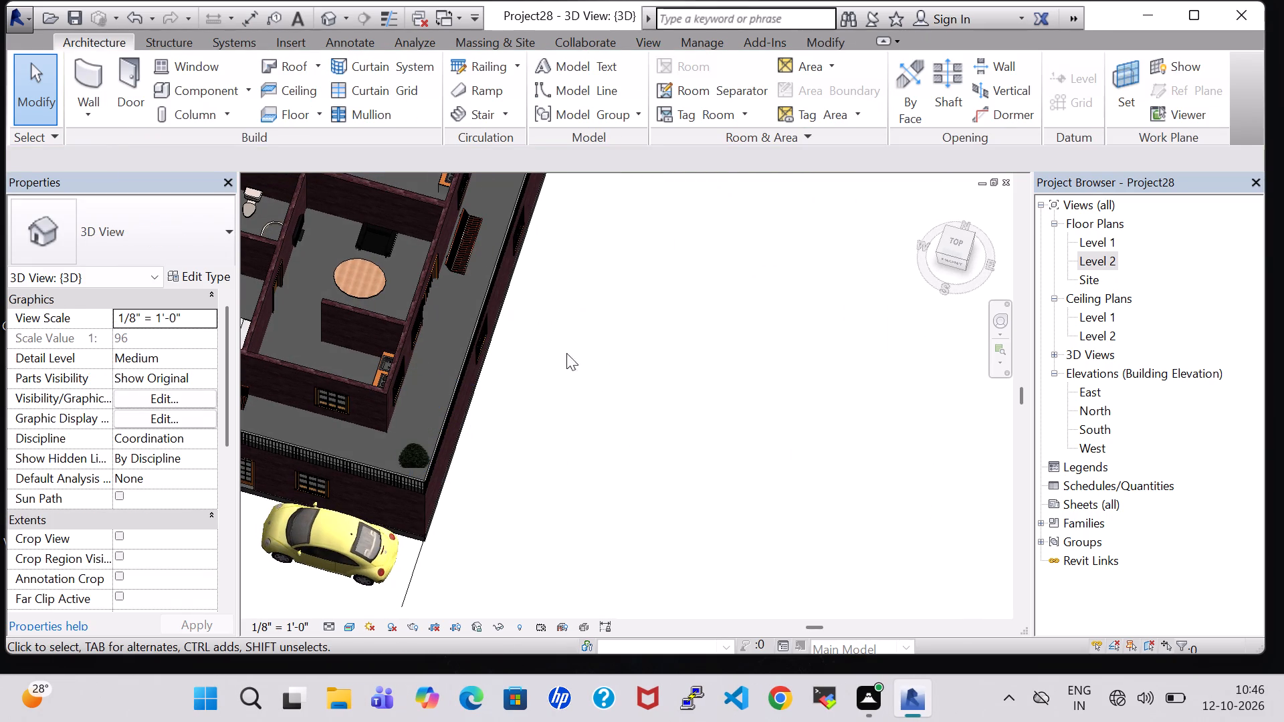
# Nudge the Chinese Juniper at the side balcony's far end slightly outward, toward the long side railing.
pyautogui.moveTo(622, 265); pyautogui.dragTo(634, 462, button='middle')
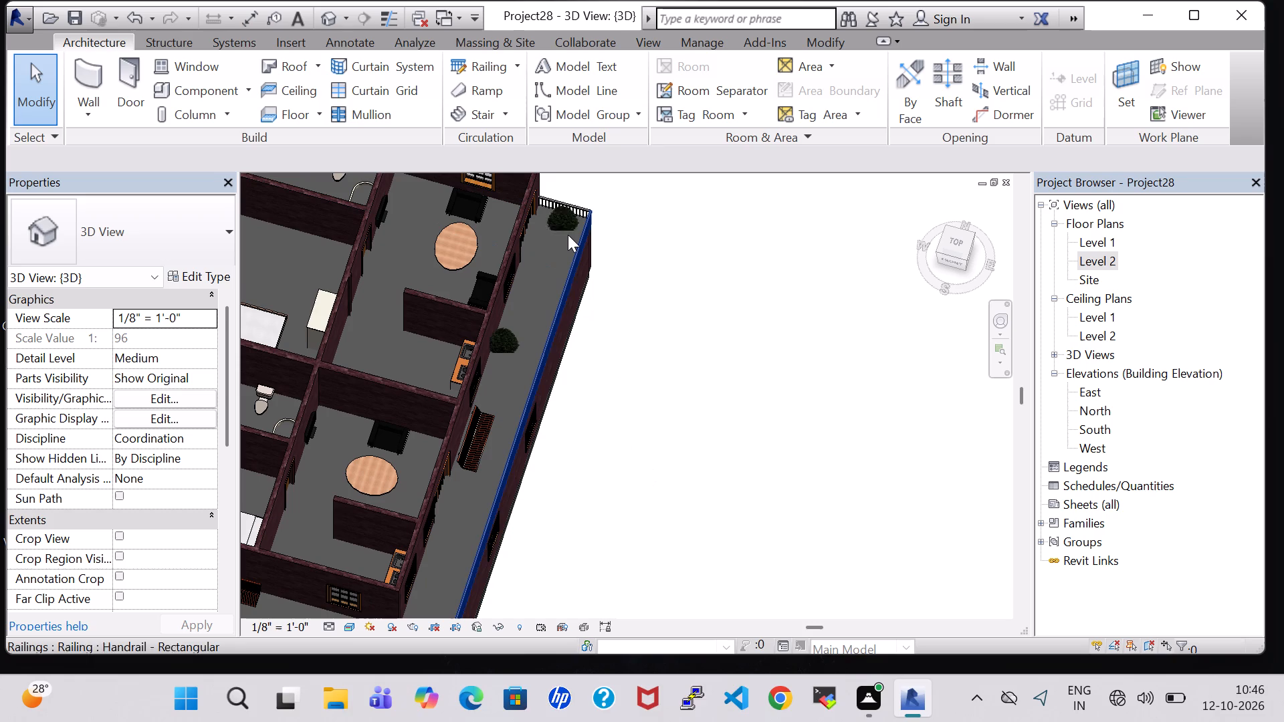
pyautogui.click(568, 235)
pyautogui.press('Right')
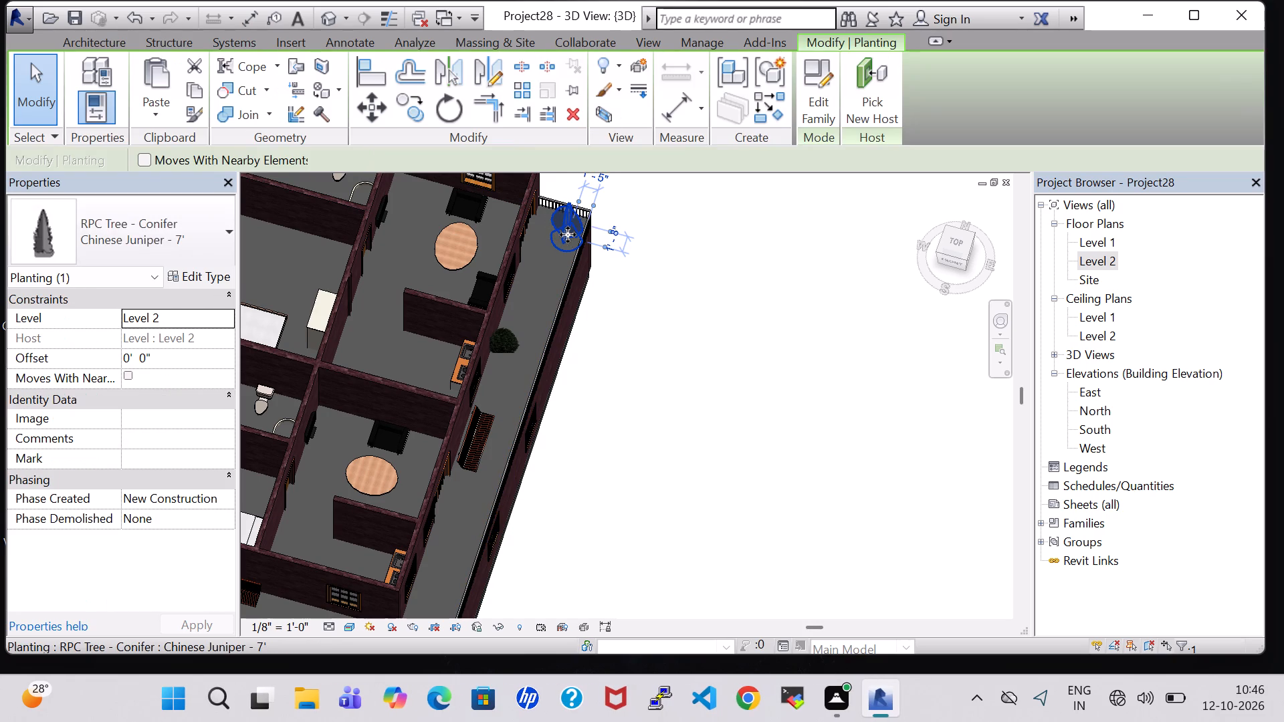
pyautogui.press('Right')
pyautogui.click(698, 293)
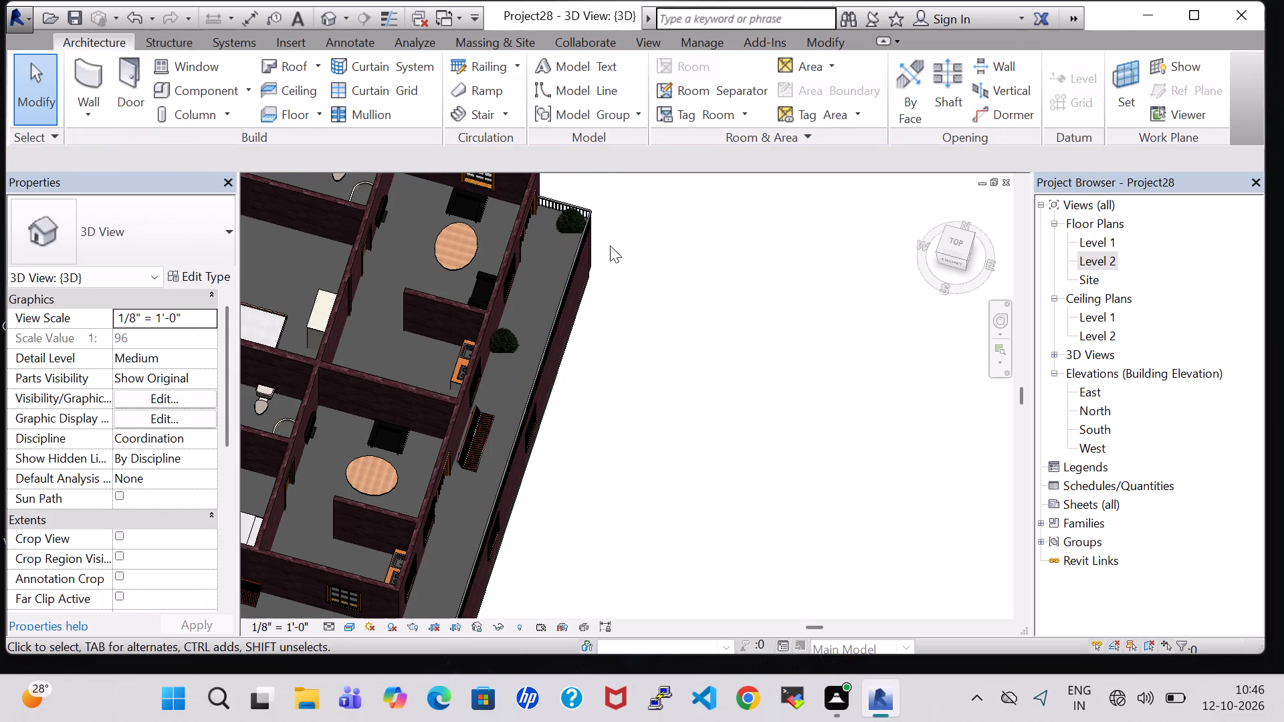
pyautogui.click(577, 224)
pyautogui.press('Left')
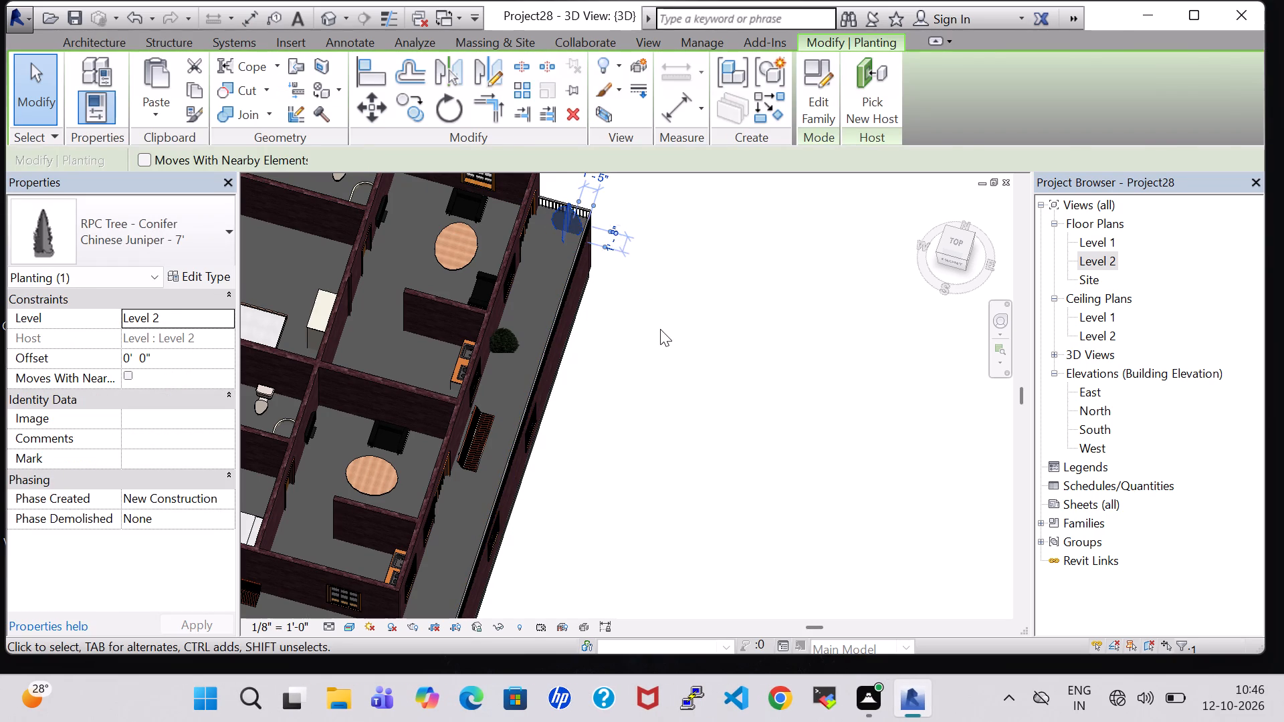
pyautogui.click(660, 330)
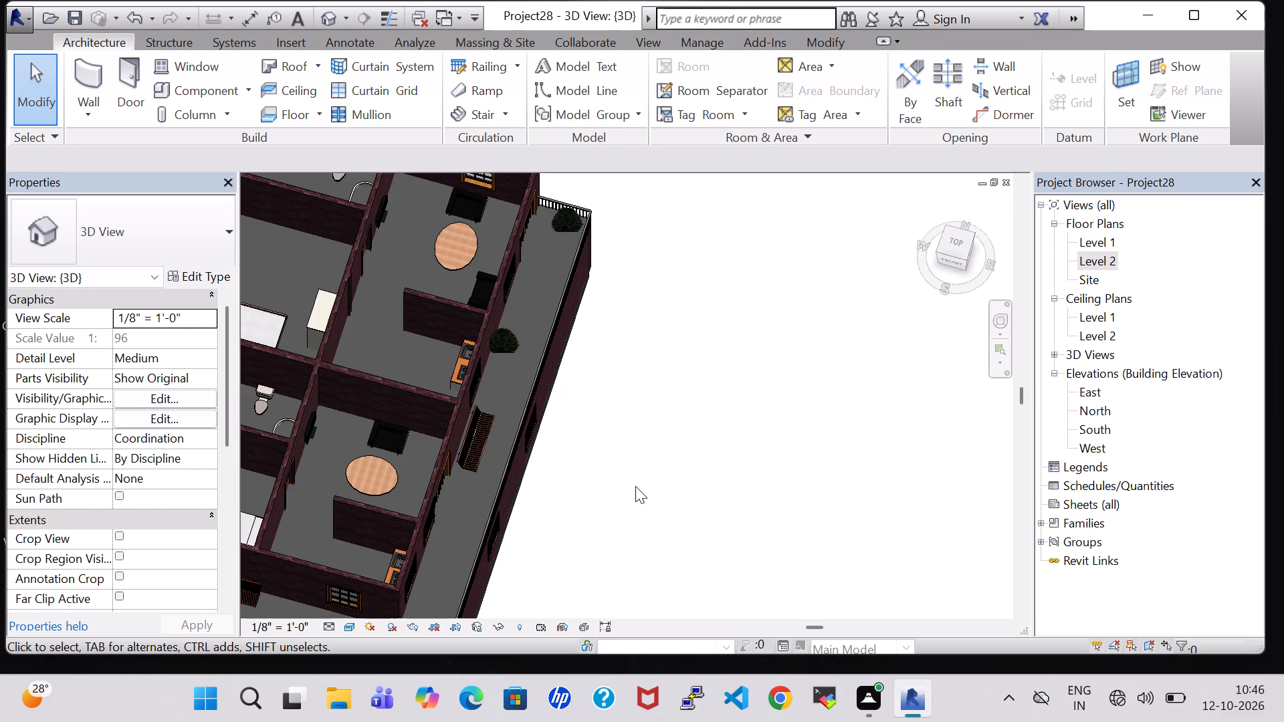
# Nudge the Chinese Juniper at the balcony corner beyond the staircase slightly toward the house wall.
pyautogui.keyDown('shift'); pyautogui.moveTo(635, 486); pyautogui.dragTo(455, 427, button='middle'); pyautogui.keyUp('shift')
pyautogui.keyDown('shift'); pyautogui.scroll(1, 635, 486); pyautogui.keyUp('shift')
pyautogui.click(443, 384)
pyautogui.press('Right')
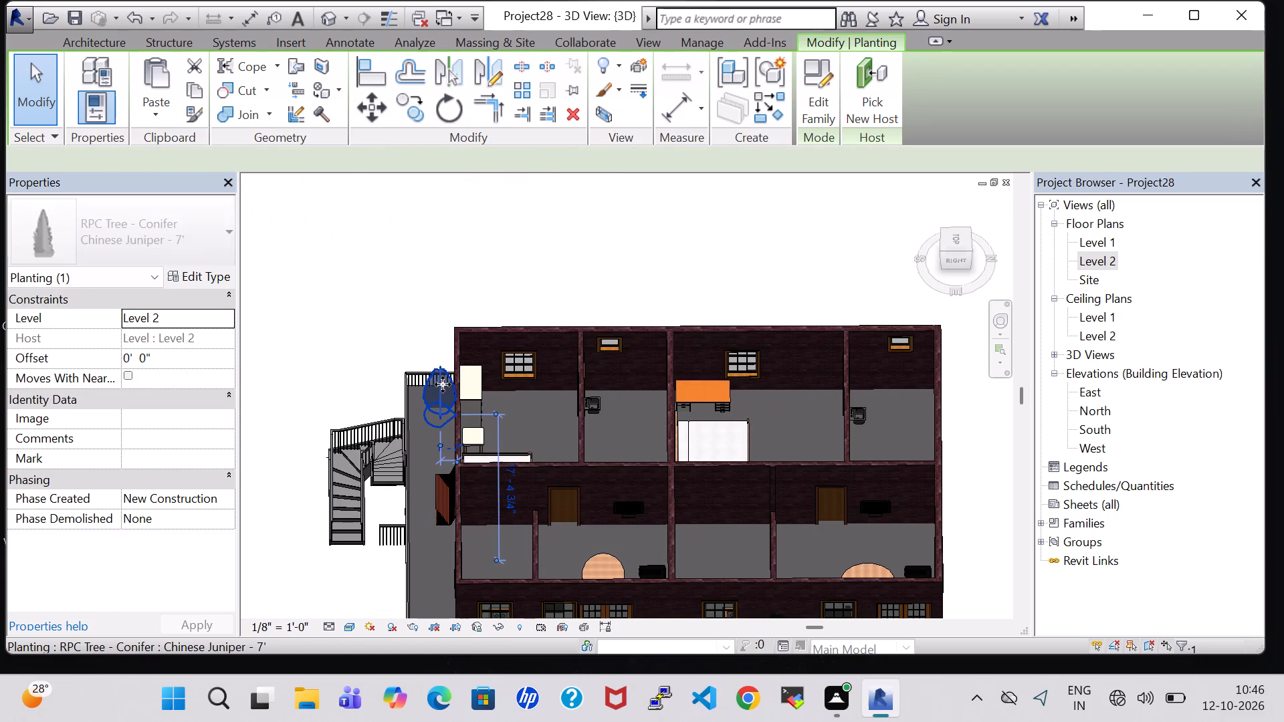
pyautogui.click(540, 221)
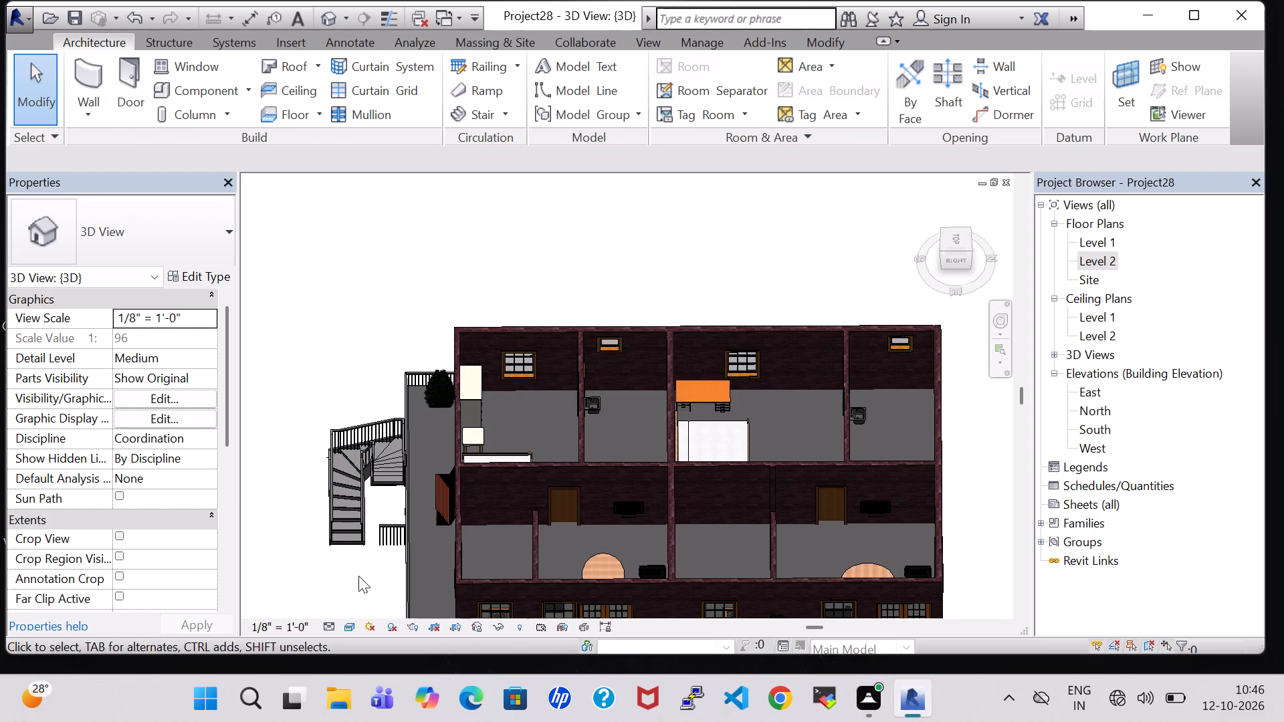
# Examine the conifer and bench arrangement along both sides of the Level 2 balcony from several 3D angles.
pyautogui.keyDown('shift'); pyautogui.moveTo(358, 576); pyautogui.dragTo(438, 491, button='middle'); pyautogui.keyUp('shift')
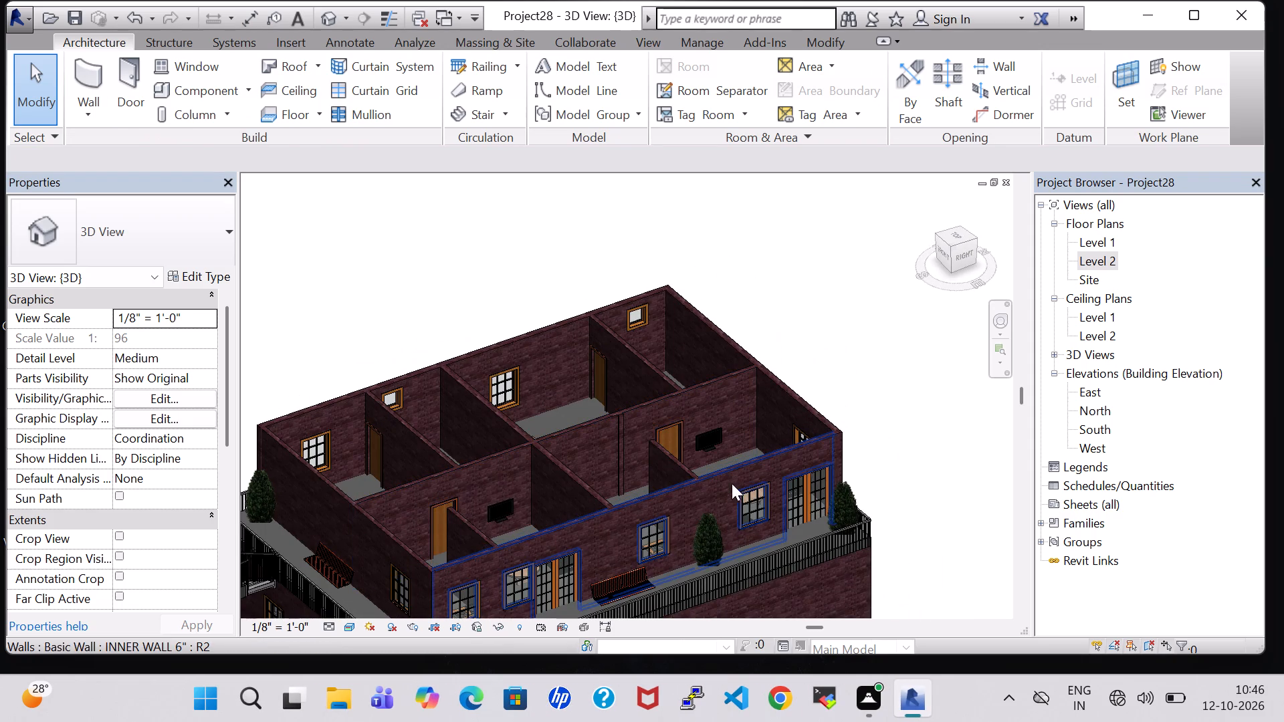
pyautogui.scroll(1, 880, 440)
pyautogui.moveTo(880, 440); pyautogui.dragTo(849, 431, button='middle')
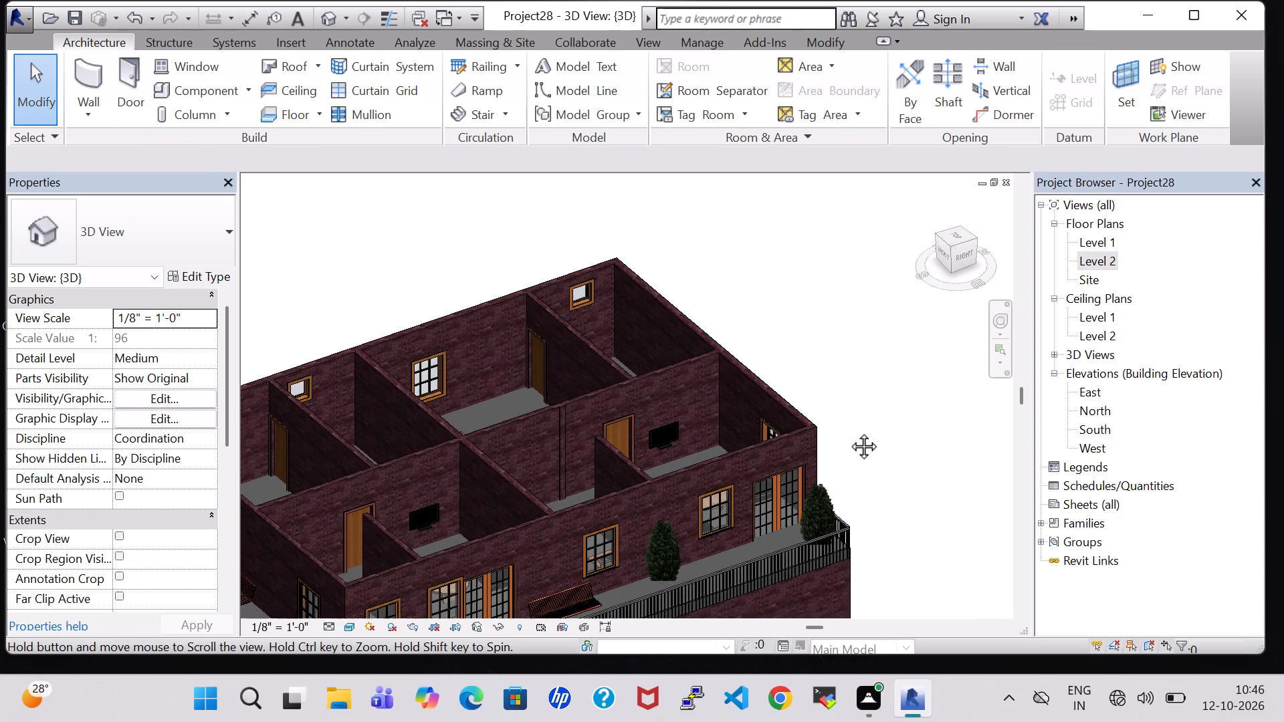
pyautogui.moveTo(849, 431); pyautogui.dragTo(877, 261, button='middle')
pyautogui.scroll(-3, 860, 360)
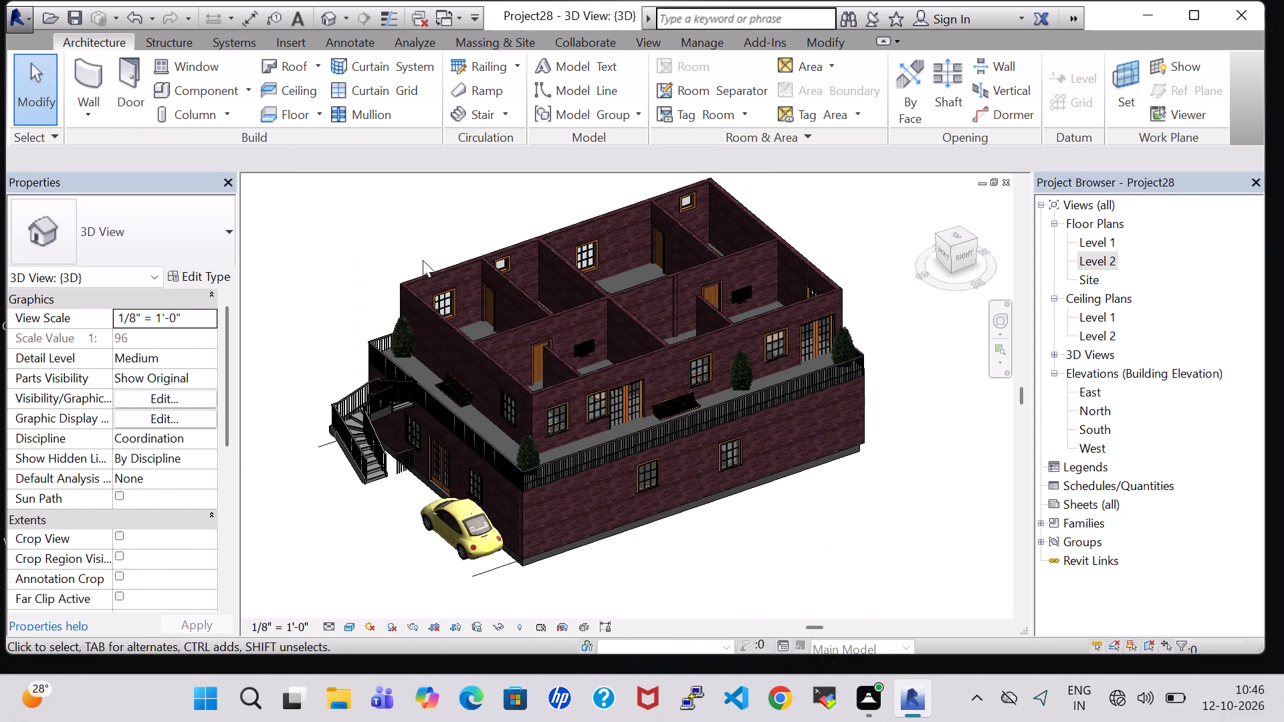
pyautogui.keyDown('shift'); pyautogui.moveTo(348, 256); pyautogui.dragTo(477, 290, button='middle'); pyautogui.keyUp('shift')
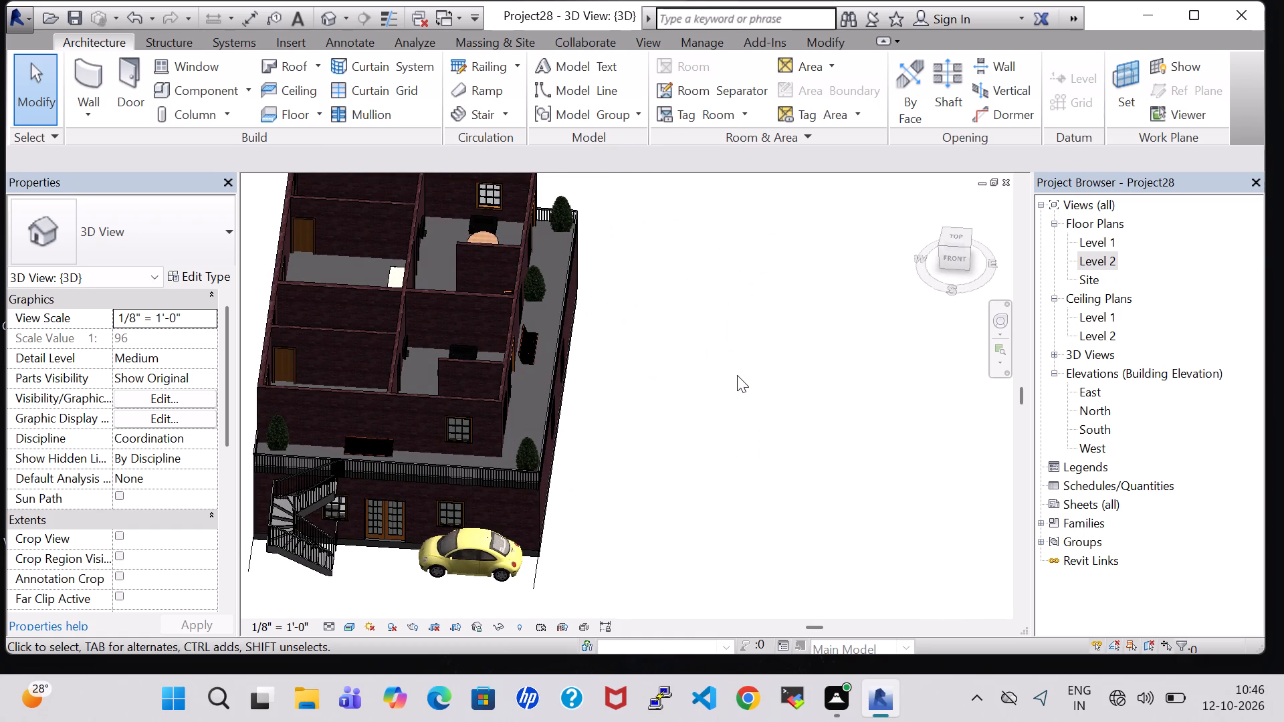
pyautogui.moveTo(621, 371); pyautogui.dragTo(724, 424, button='middle')
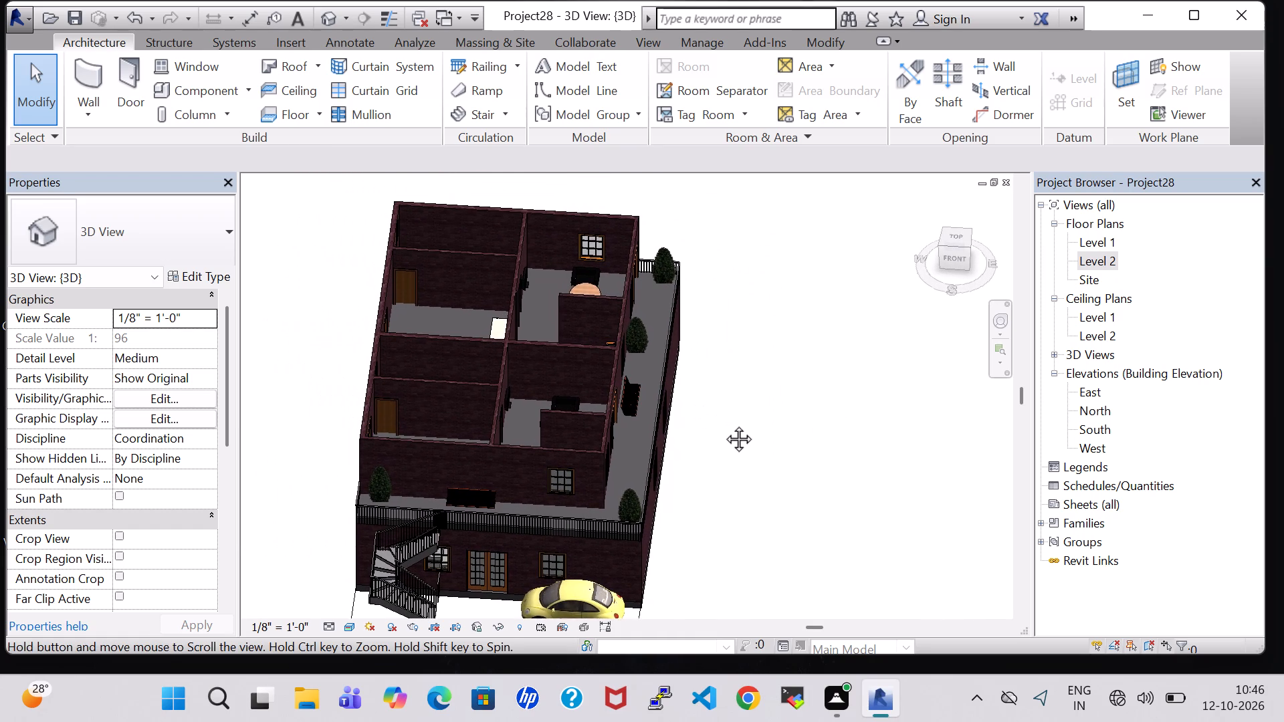
pyautogui.moveTo(764, 485); pyautogui.dragTo(767, 469, button='middle')
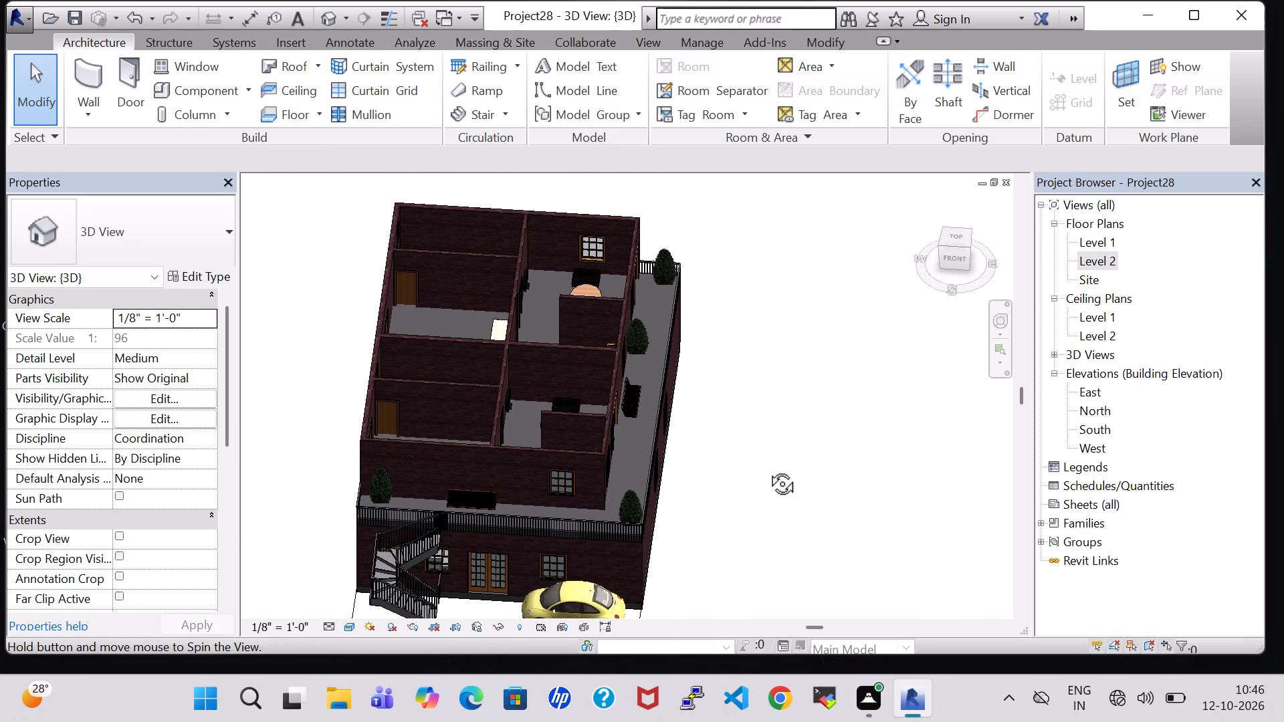
pyautogui.moveTo(767, 469); pyautogui.dragTo(767, 449, button='middle')
pyautogui.keyDown('shift'); pyautogui.scroll(1, 767, 457); pyautogui.keyUp('shift')
pyautogui.moveTo(765, 434); pyautogui.dragTo(784, 424, button='middle')
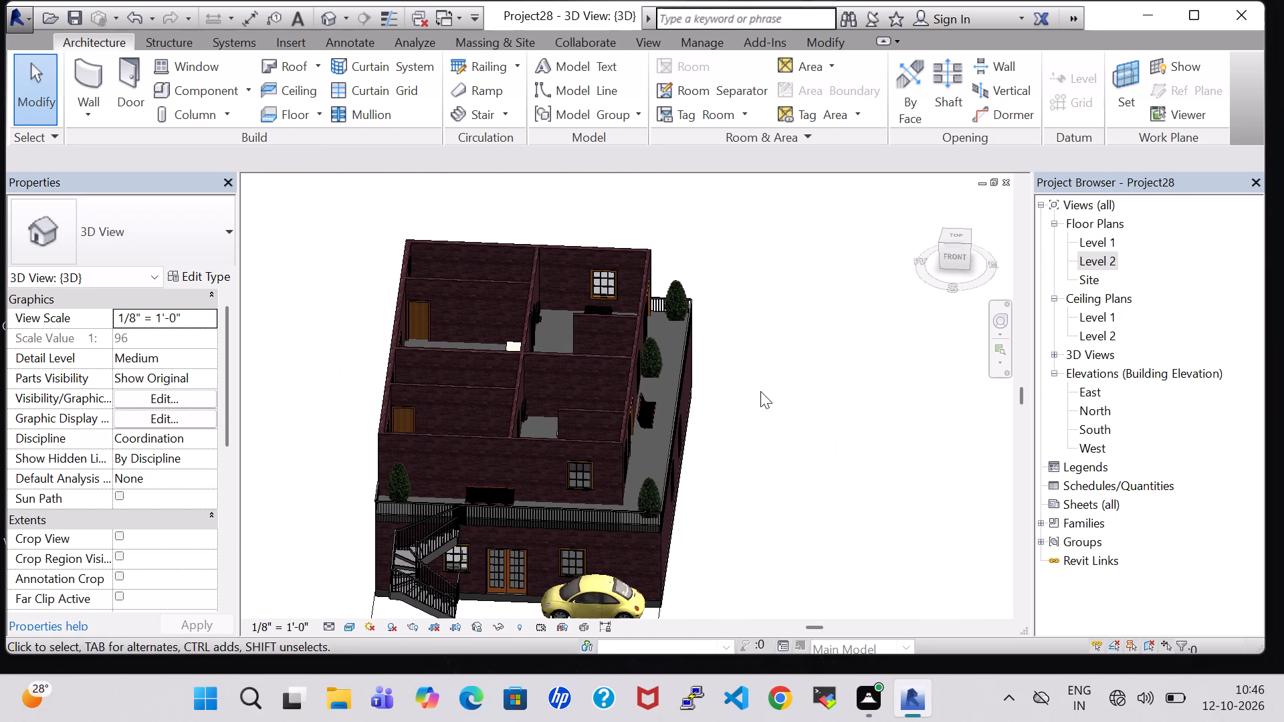
pyautogui.keyDown('shift'); pyautogui.moveTo(760, 391); pyautogui.dragTo(772, 439, button='middle'); pyautogui.keyUp('shift')
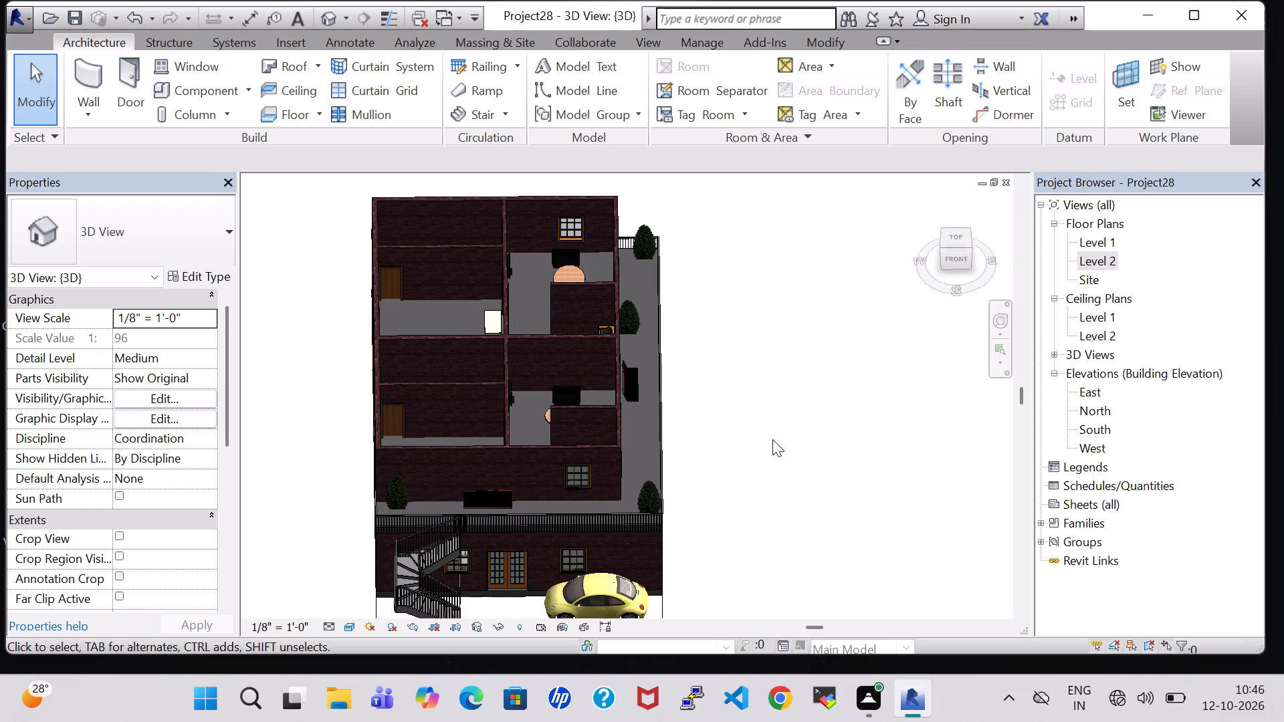
# In the Level 2 plan, nudge the conifer beside the kitchen away from the wall, about 2'-9" from the balcony's outer edge.
pyautogui.doubleClick(1101, 267)
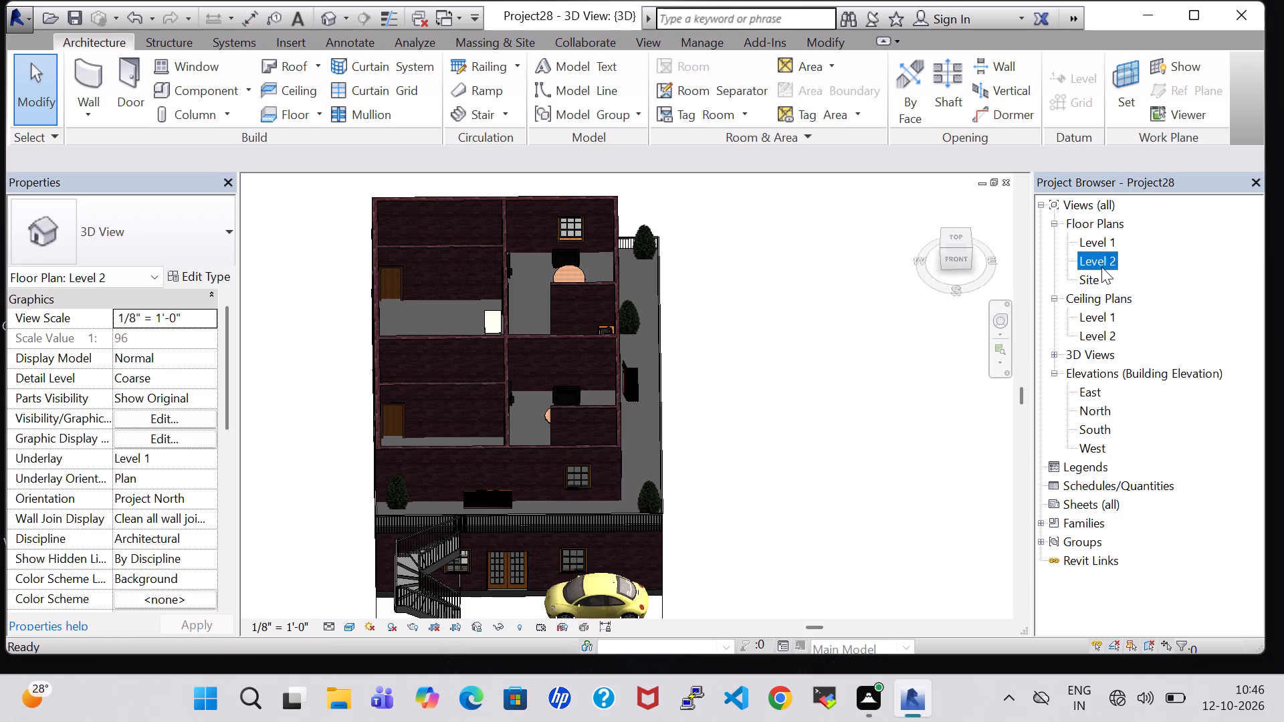
pyautogui.scroll(-1, 763, 379)
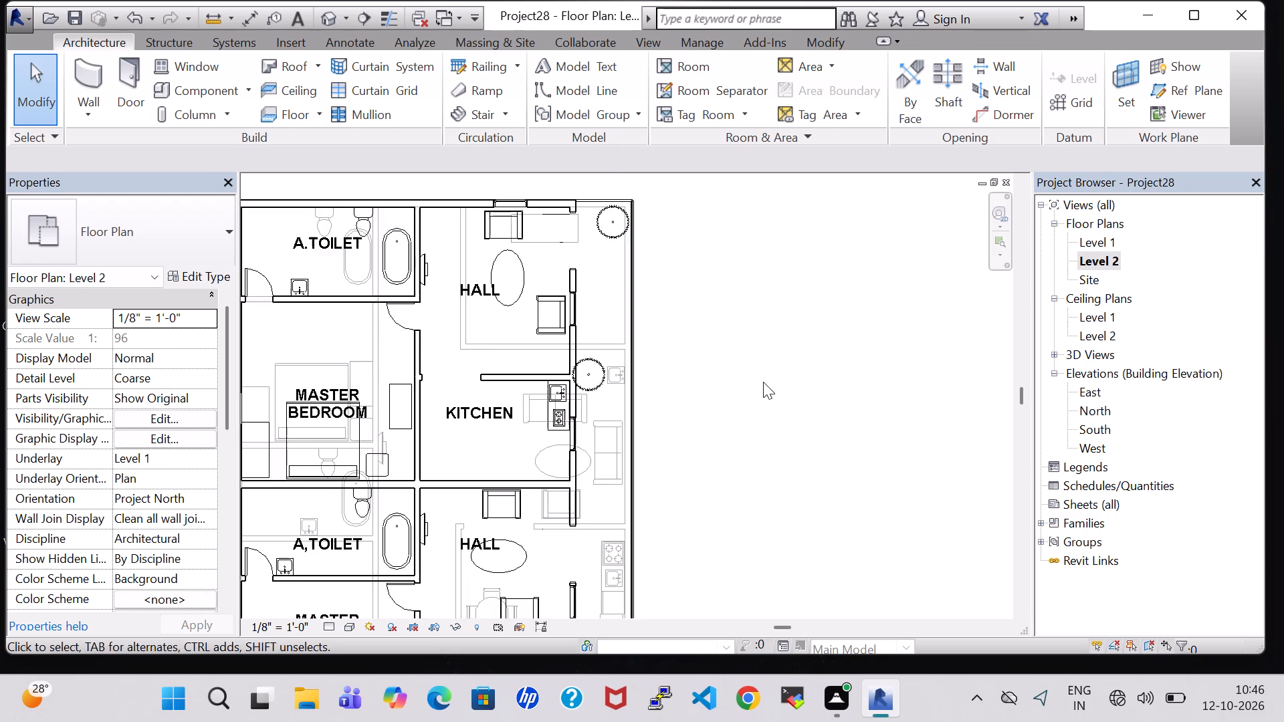
pyautogui.scroll(-1, 764, 382)
pyautogui.click(611, 367)
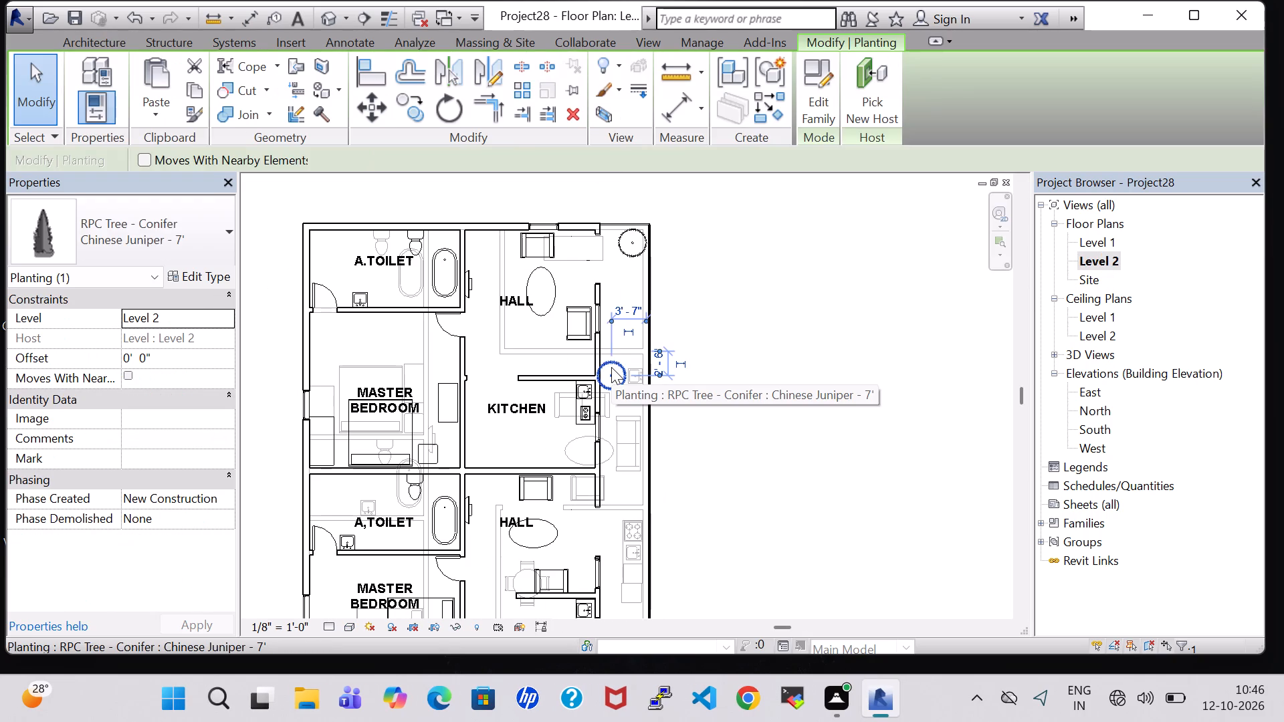
pyautogui.press('Right')
pyautogui.press('Right')
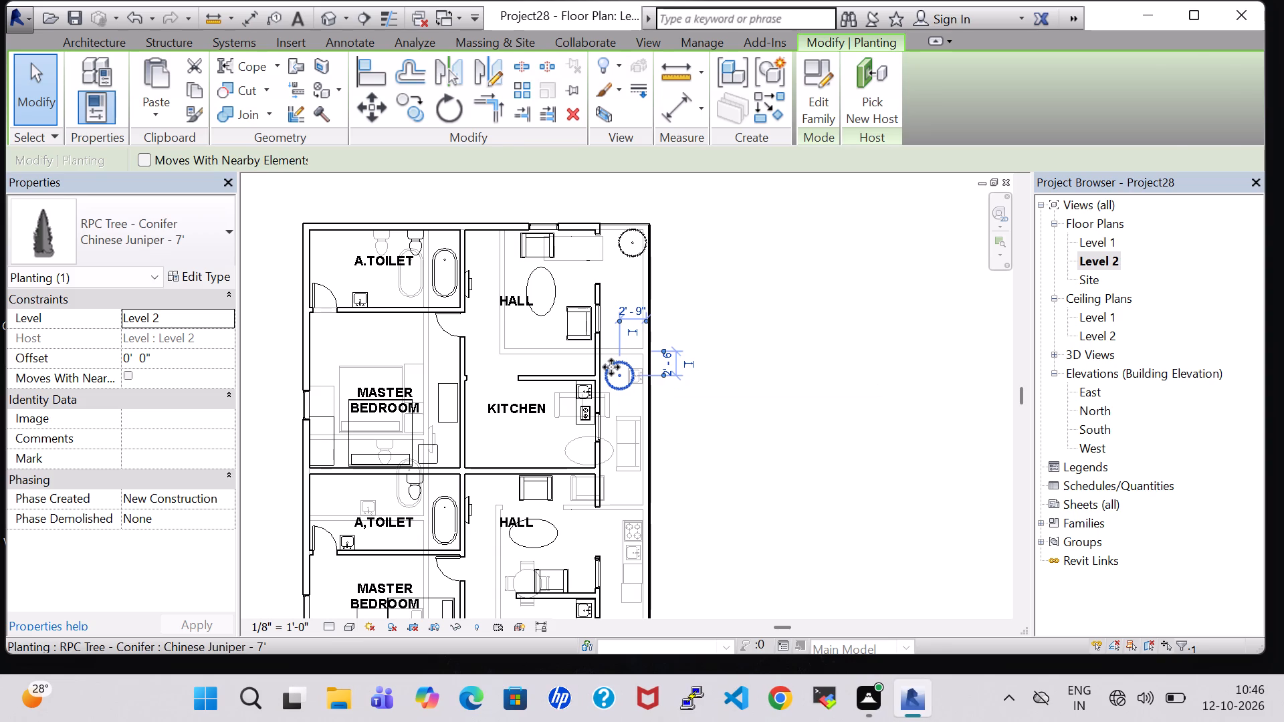
pyautogui.click(815, 382)
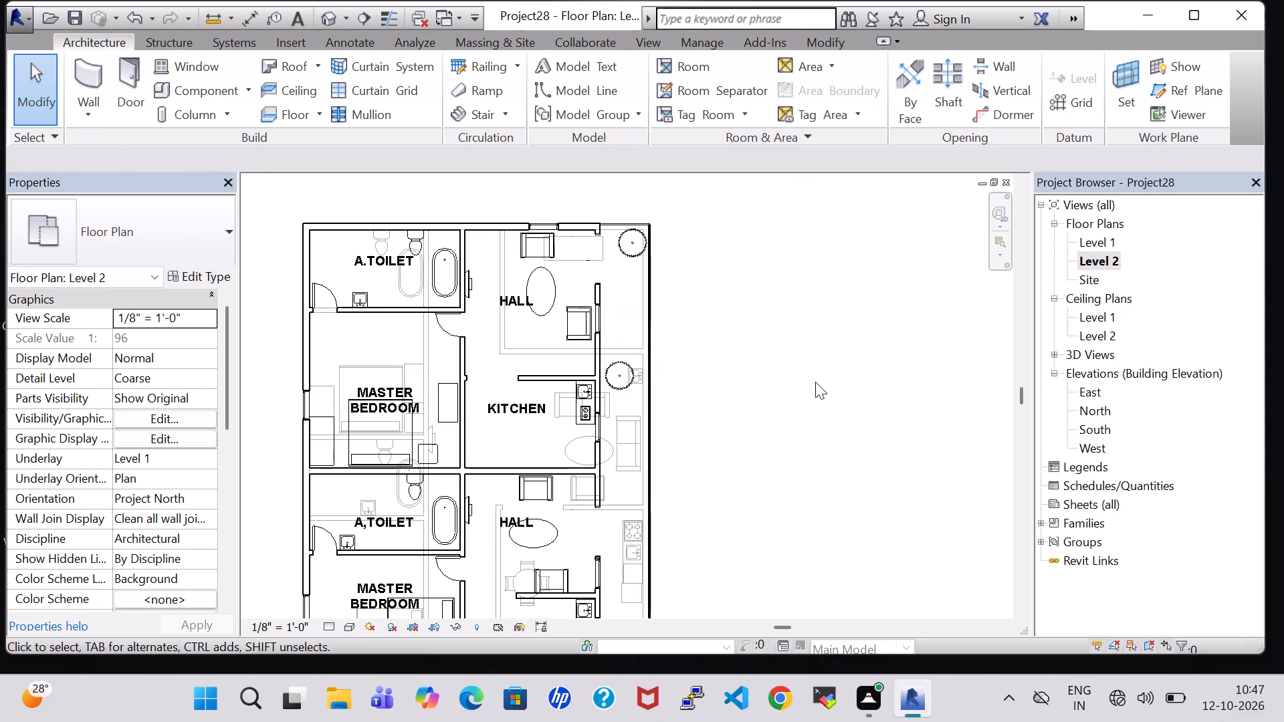